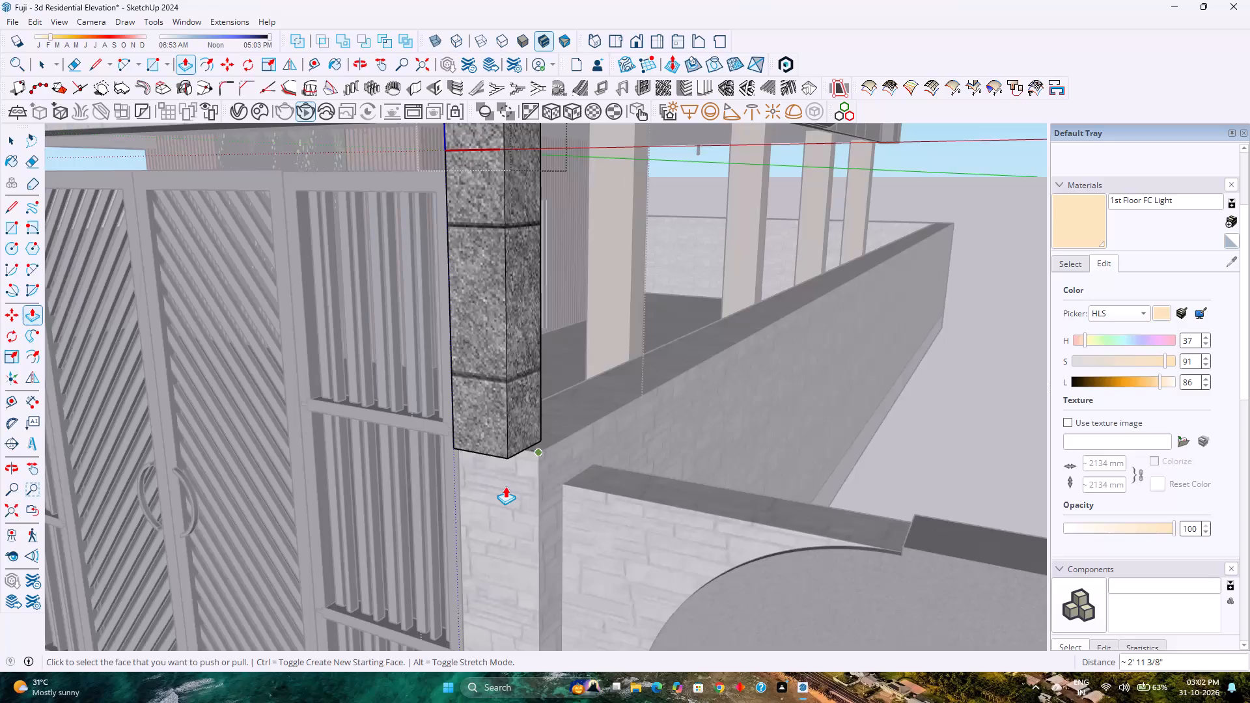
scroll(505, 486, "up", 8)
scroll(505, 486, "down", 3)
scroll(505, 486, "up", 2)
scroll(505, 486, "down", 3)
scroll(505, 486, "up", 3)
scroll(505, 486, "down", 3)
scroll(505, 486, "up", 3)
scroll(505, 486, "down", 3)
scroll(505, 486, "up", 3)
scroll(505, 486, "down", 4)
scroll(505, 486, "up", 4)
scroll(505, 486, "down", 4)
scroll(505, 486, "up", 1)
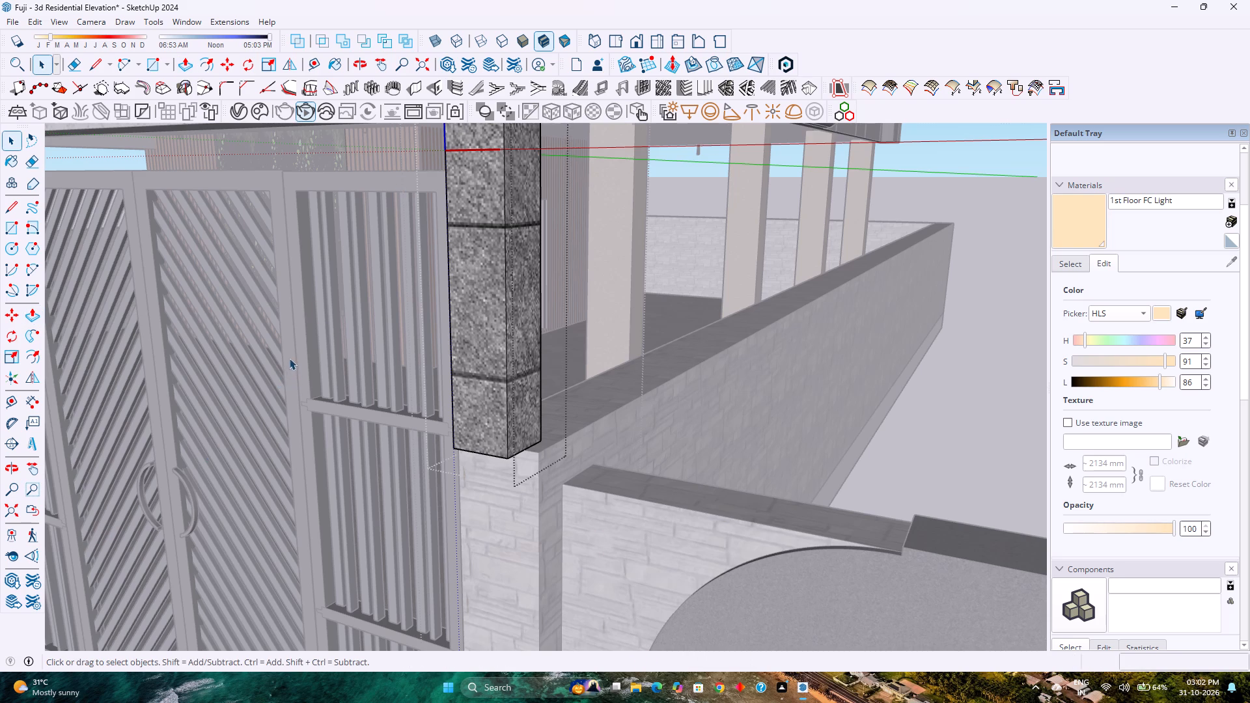
Move both stone planter supports about 3 11/16" back along the green axis to line up with the entrance pier's front corner.
scroll(308, 315, "down", 9)
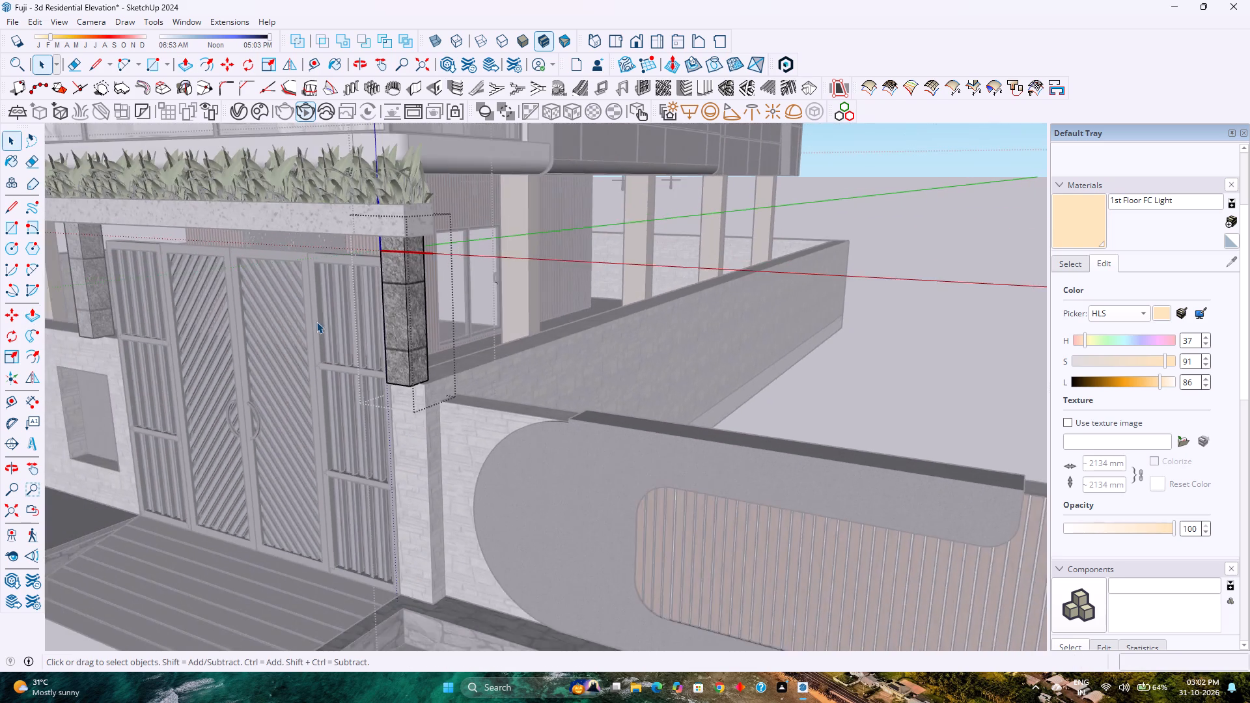
scroll(316, 322, "down", 3)
middle_click_drag(323, 325, 505, 387, "shift")
middle_click(505, 387, "shift")
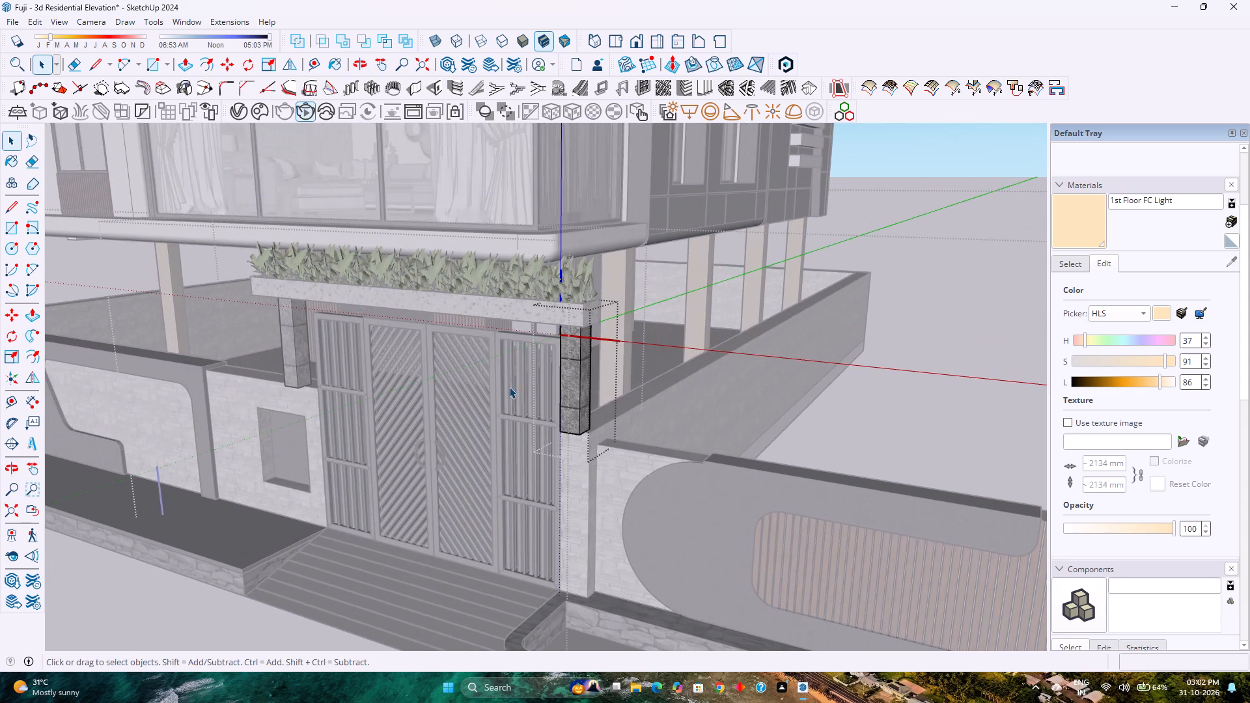
key("Escape")
left_click(569, 409)
left_click(294, 366, "ctrl")
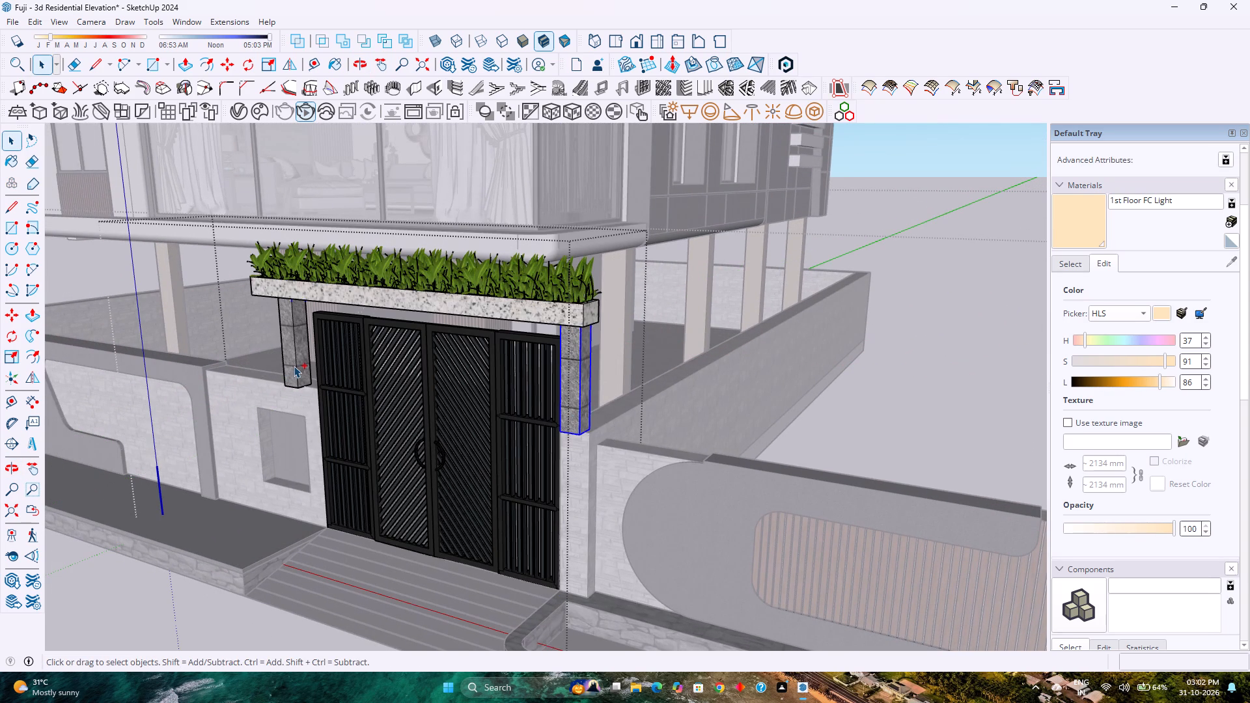
key("m")
scroll(562, 453, "up", 7)
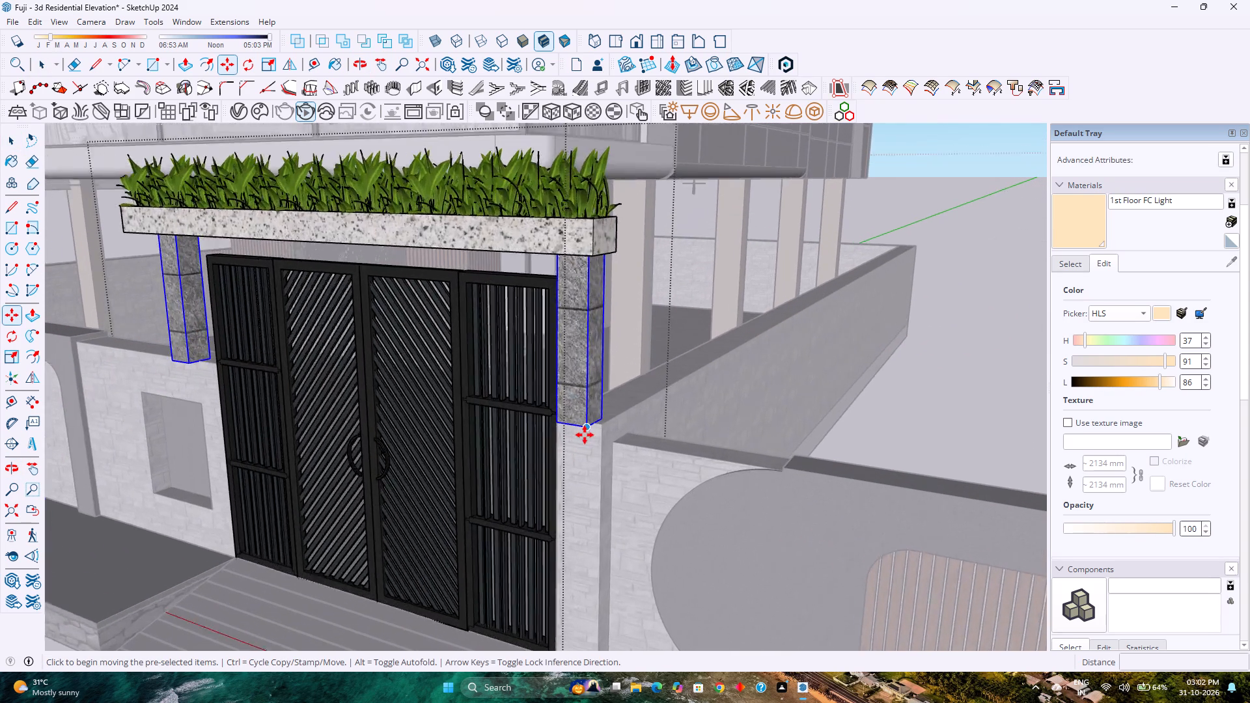
scroll(585, 435, "up", 7)
left_click(585, 426)
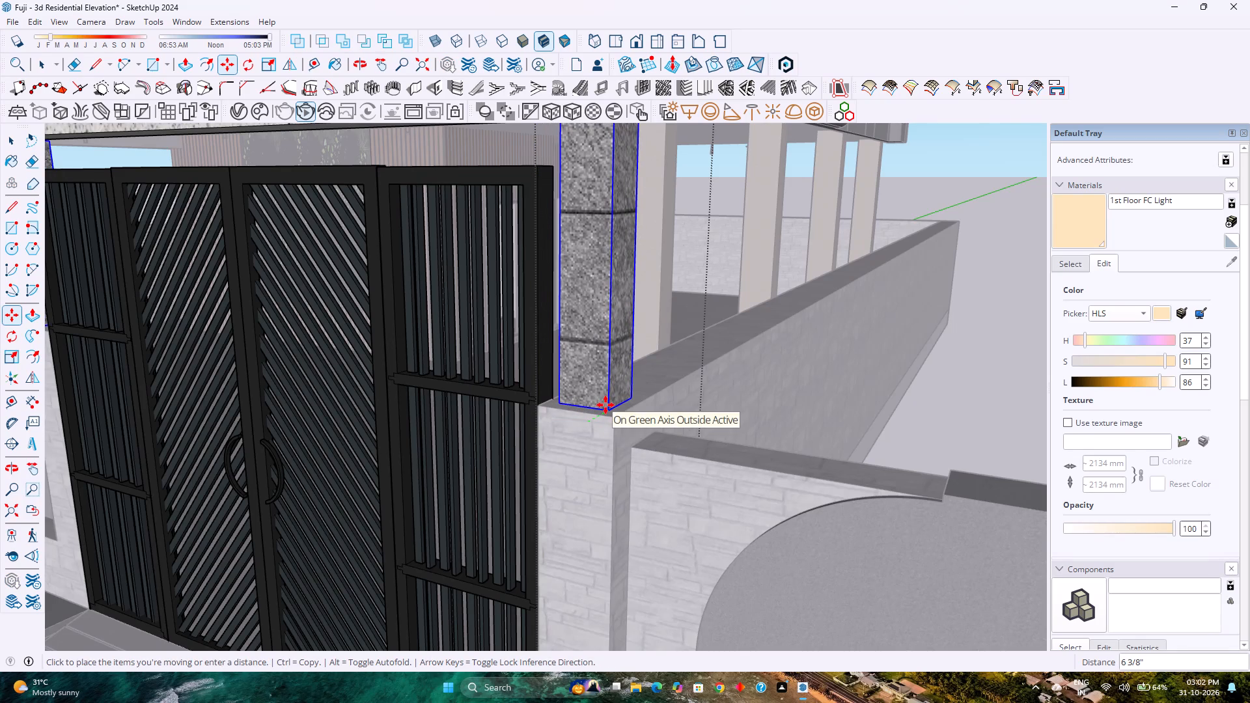
key("Left")
scroll(605, 405, "up", 15)
middle_click_drag(604, 406, 603, 425)
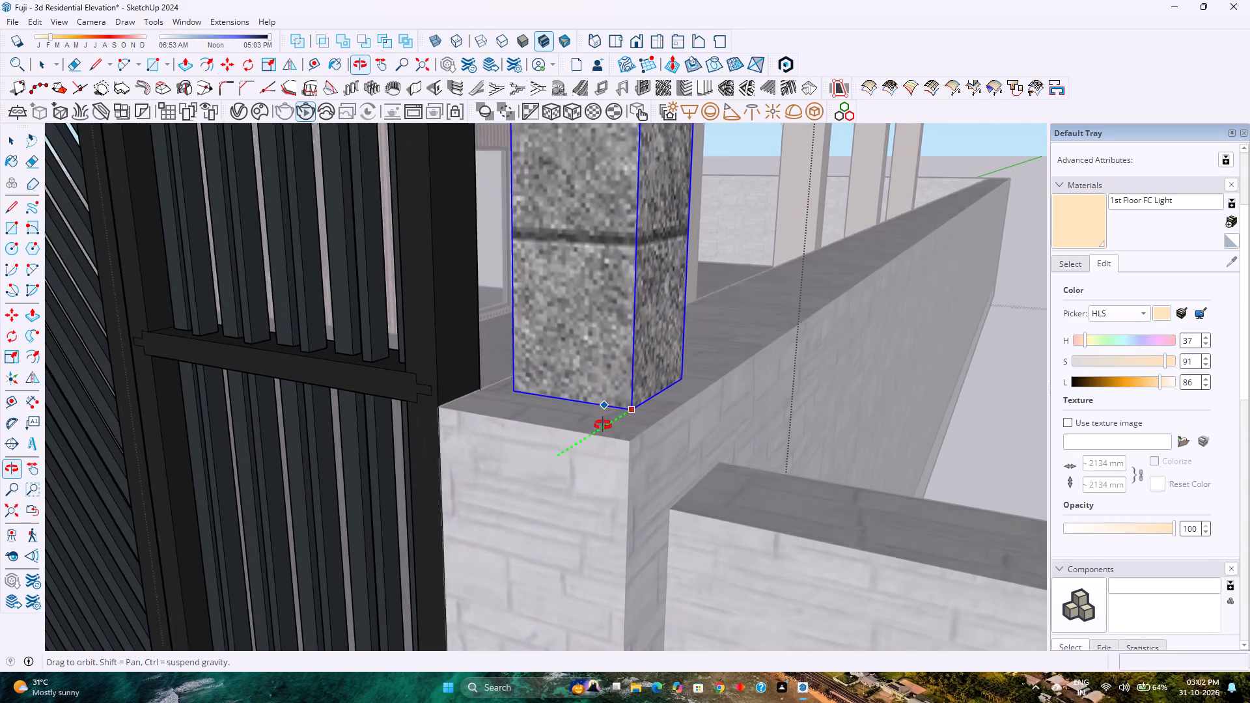
middle_click_drag(603, 425, 558, 514)
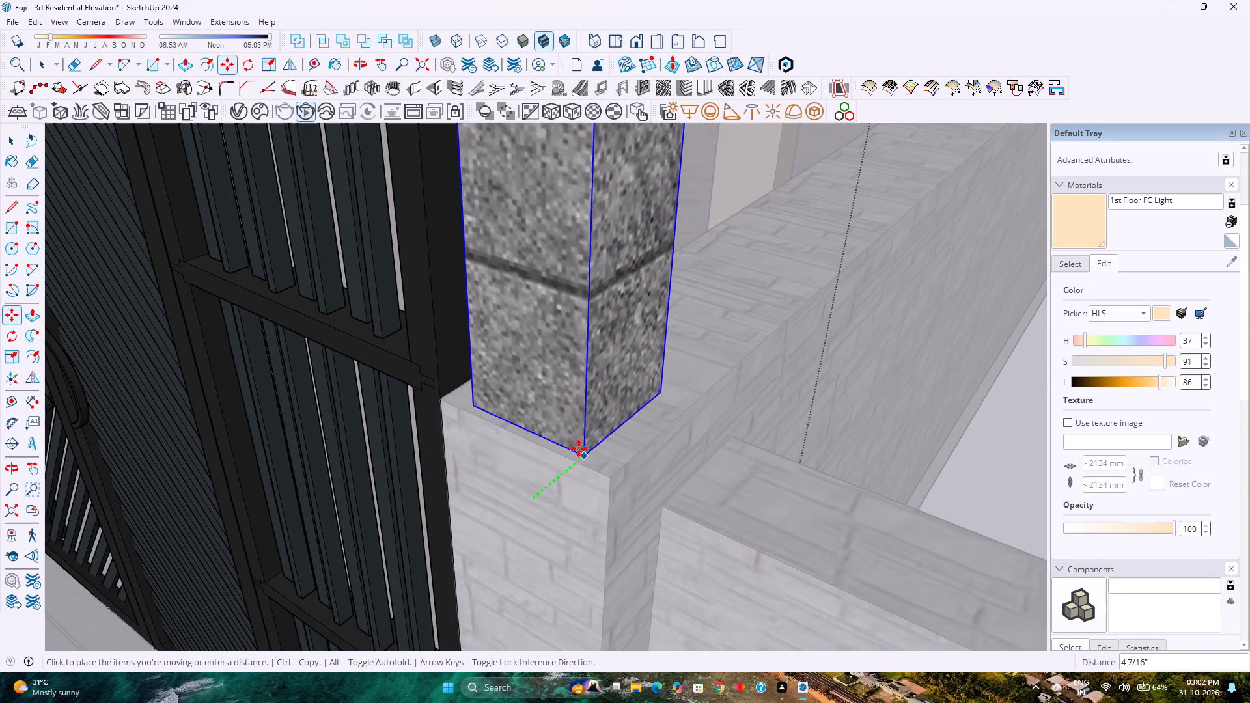
left_click(611, 482)
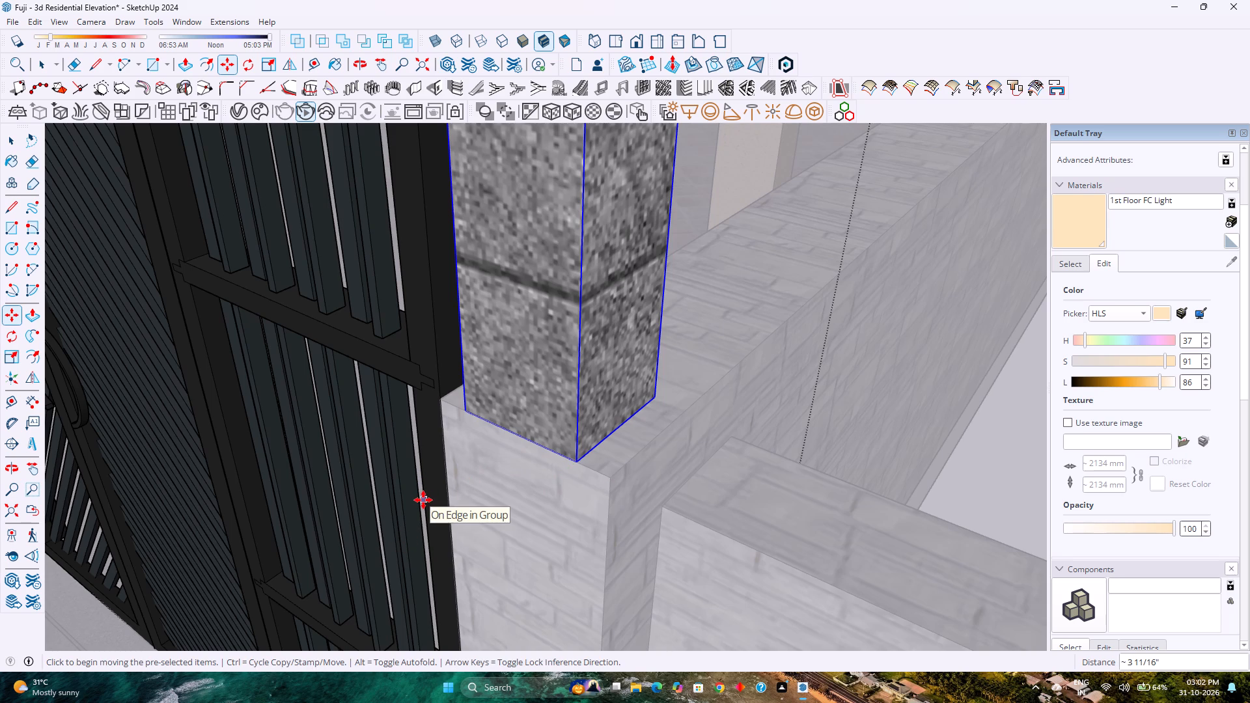
Move both stone planter supports a further 3" inward from the front edge of the entrance pier.
scroll(450, 493, "down", 1)
scroll(572, 462, "up", 2)
left_click(561, 463)
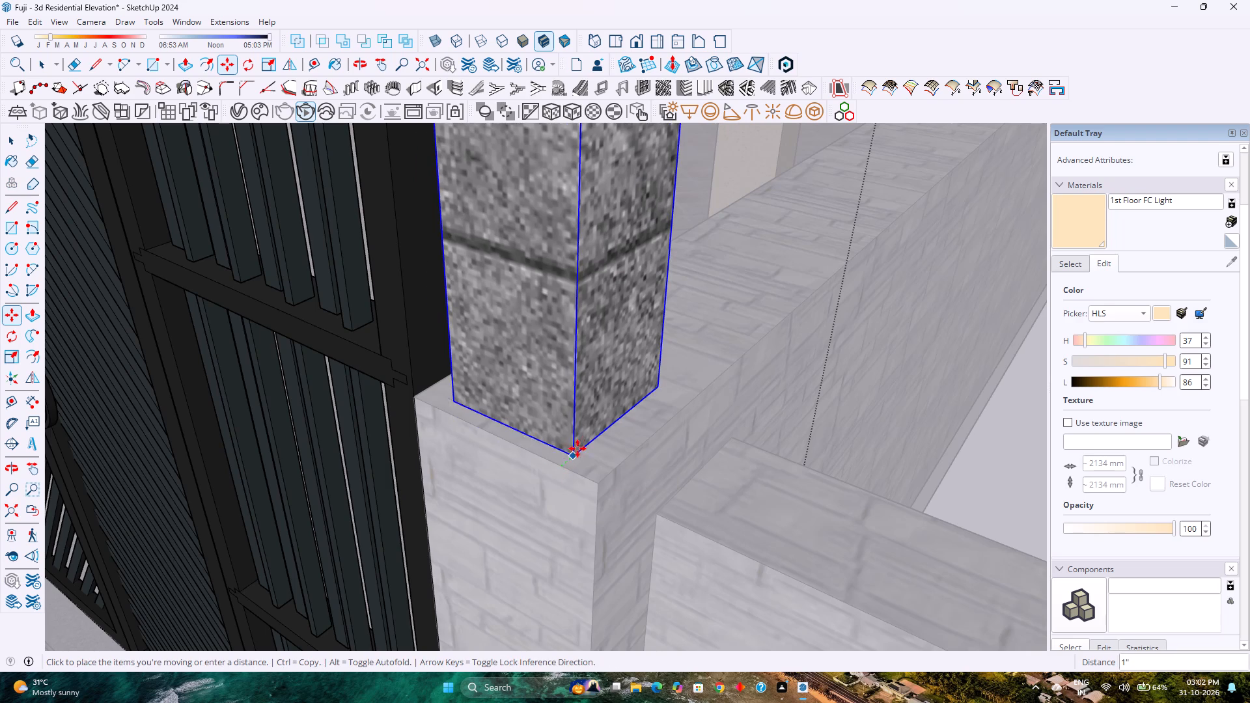
key("3")
key("Return")
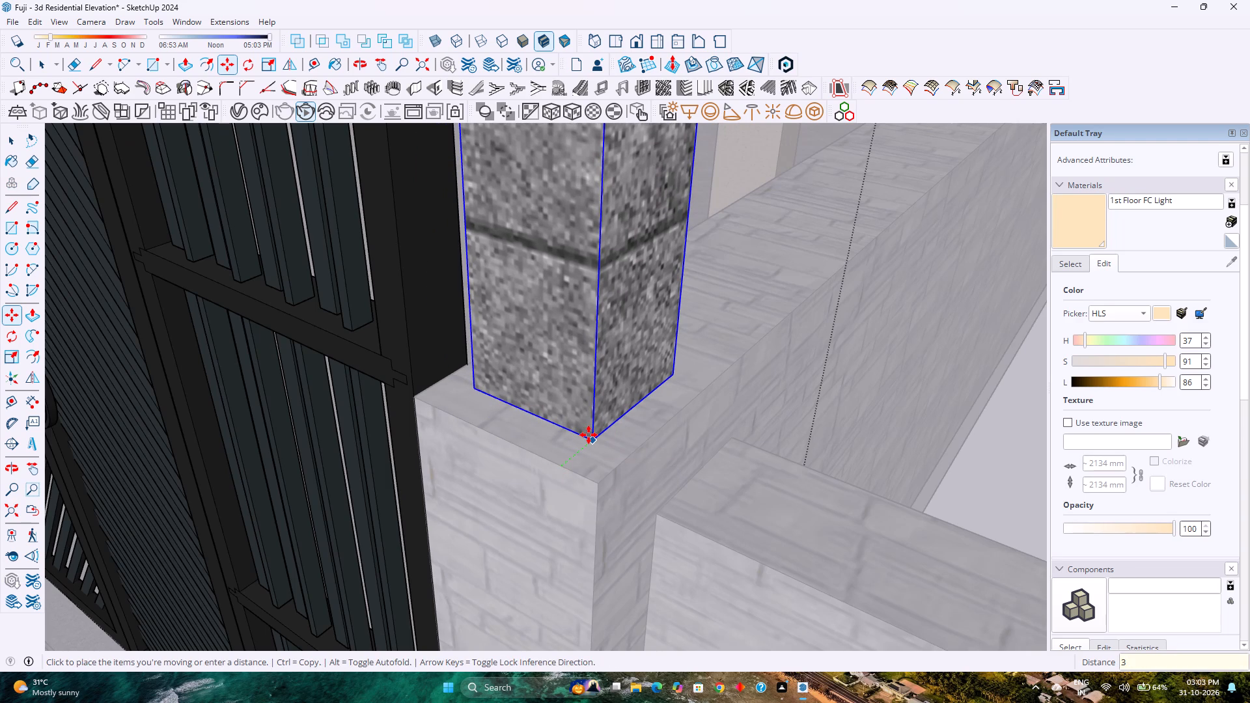
scroll(521, 496, "down", 6)
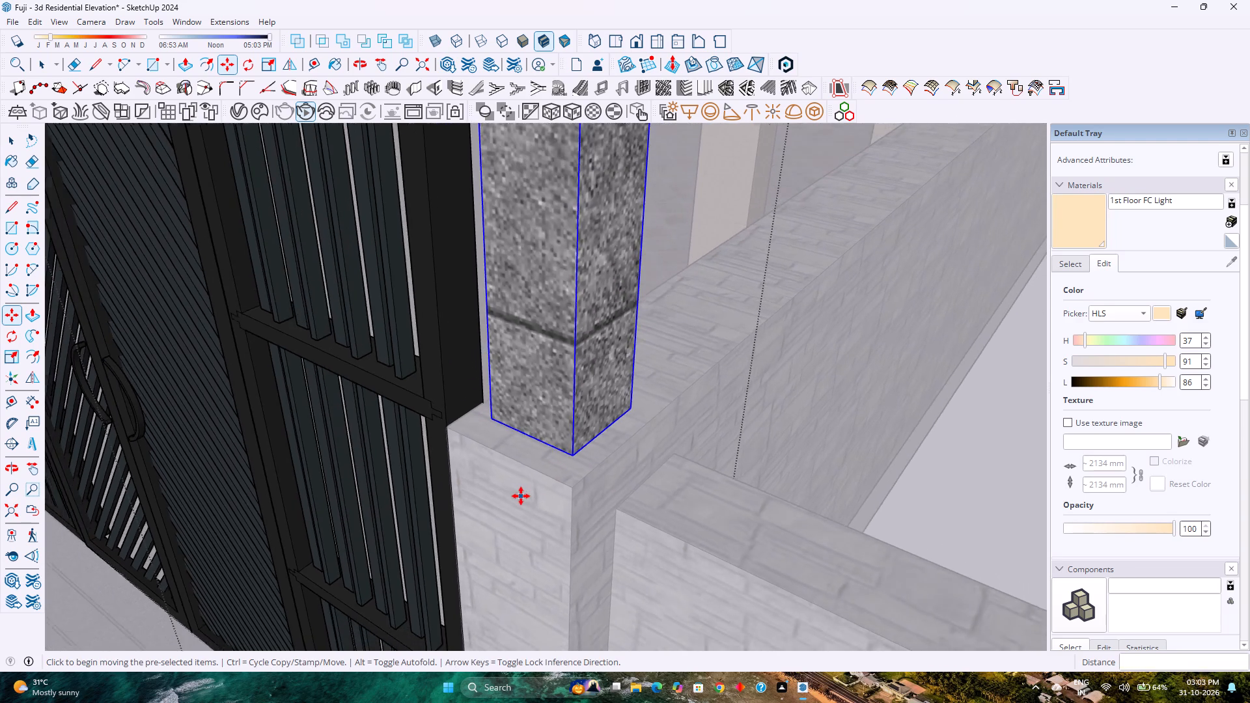
scroll(521, 496, "down", 5)
key("space")
Open the granite planter box for editing and pull its house-facing side out about 4 3/4" over the stone supports.
scroll(521, 496, "down", 8)
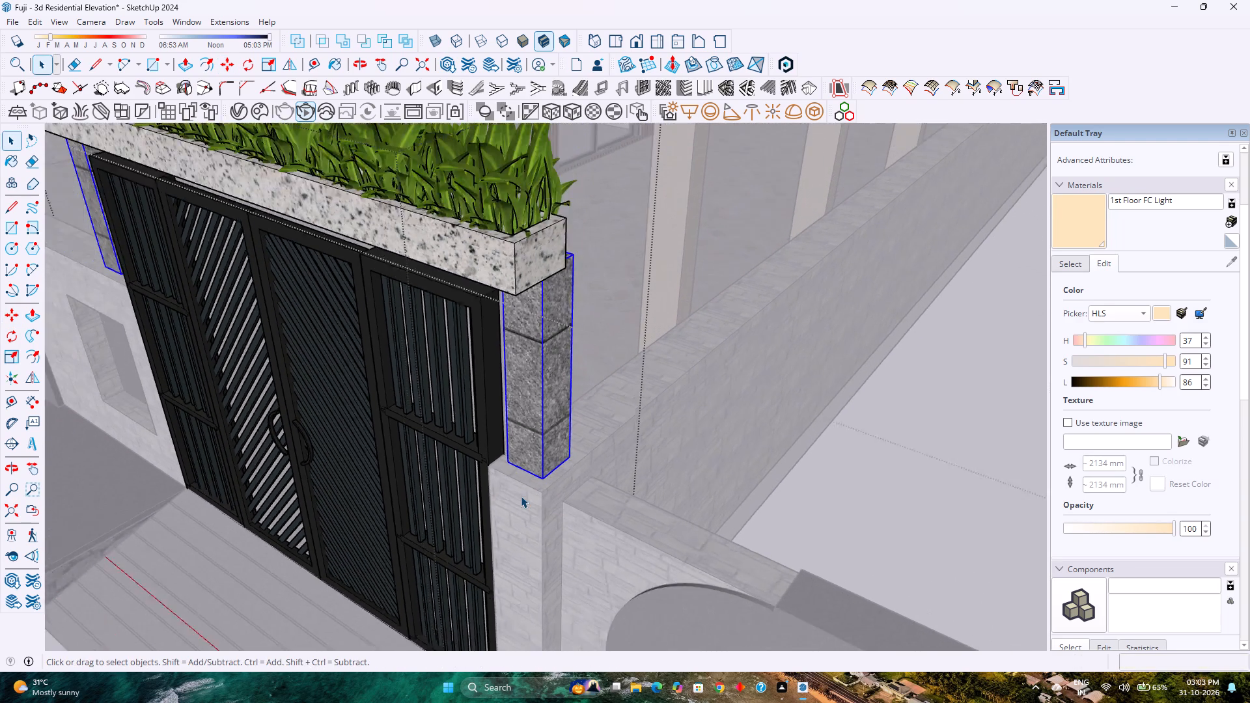
scroll(521, 496, "down", 5)
middle_click_drag(523, 469, 122, 469)
scroll(498, 300, "up", 8)
left_click(472, 309)
double_click(477, 305)
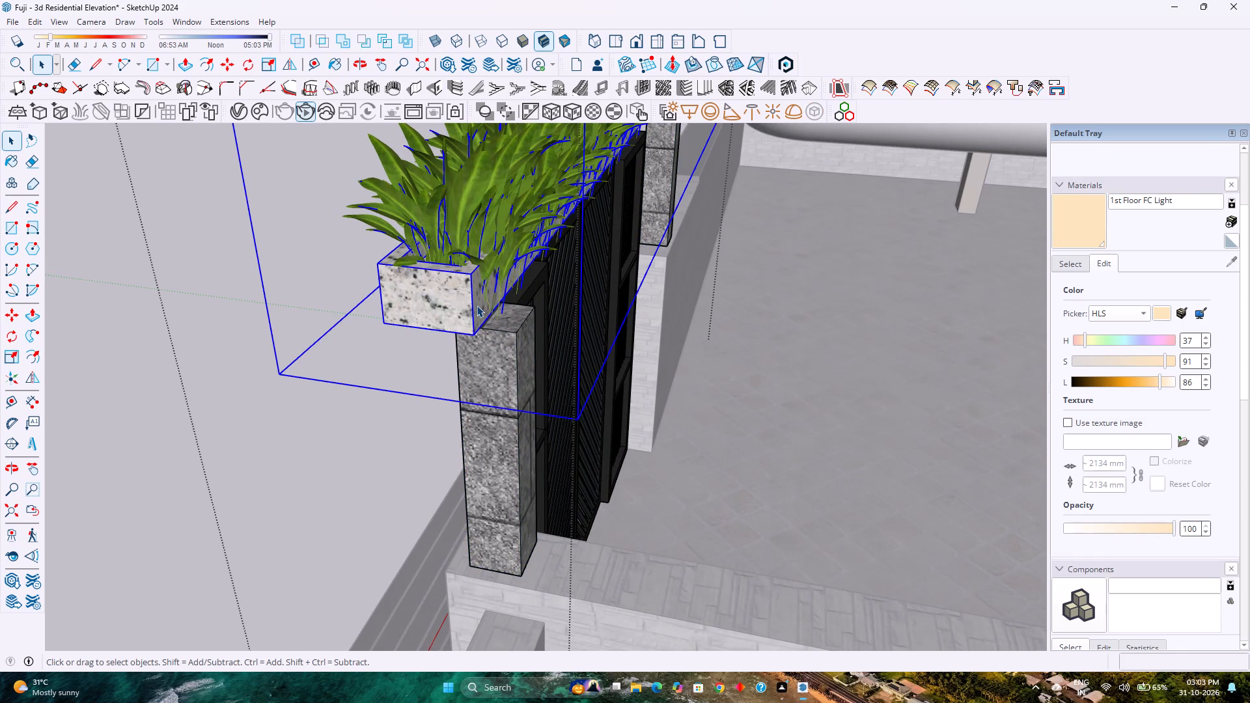
scroll(477, 305, "up", 7)
left_click(477, 305)
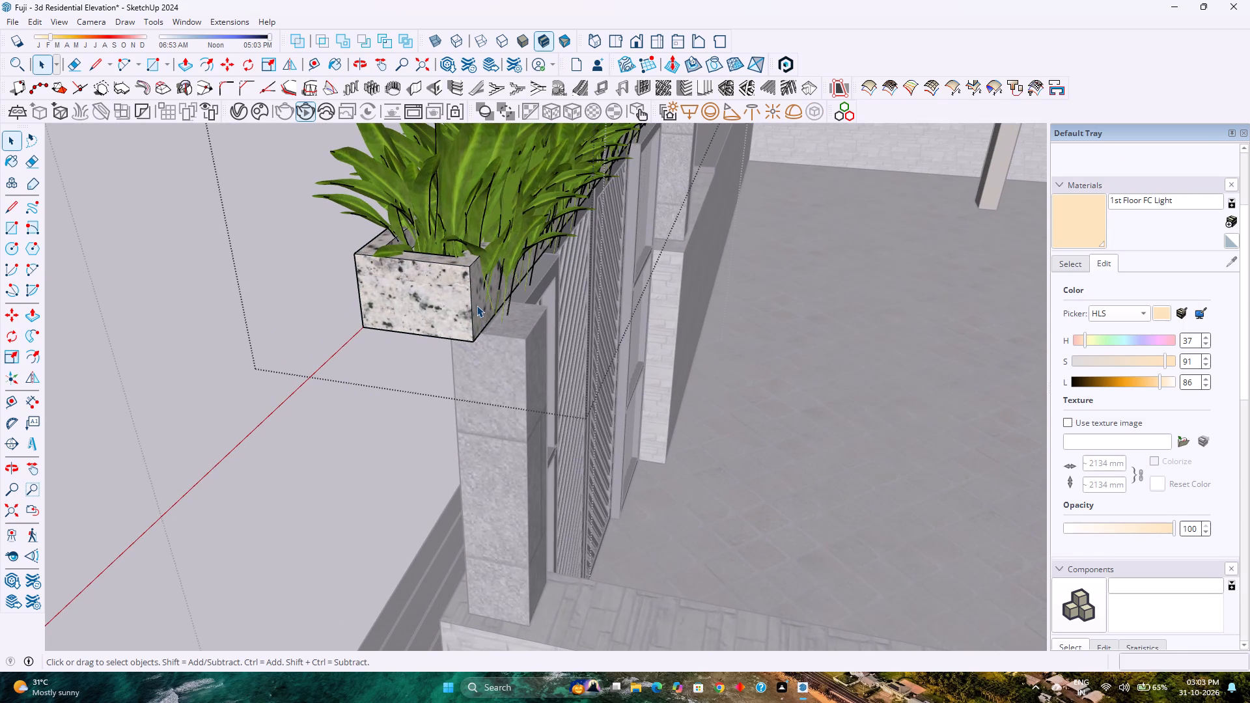
key("p")
left_click(477, 305)
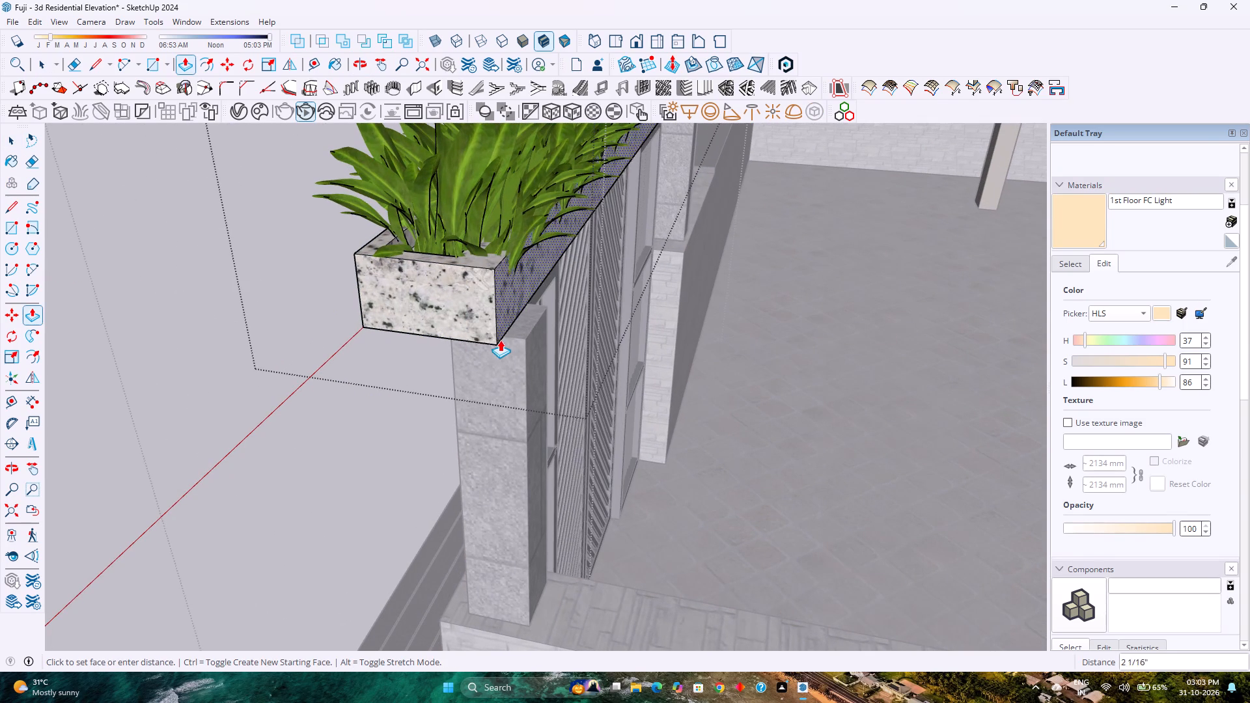
left_click(527, 401)
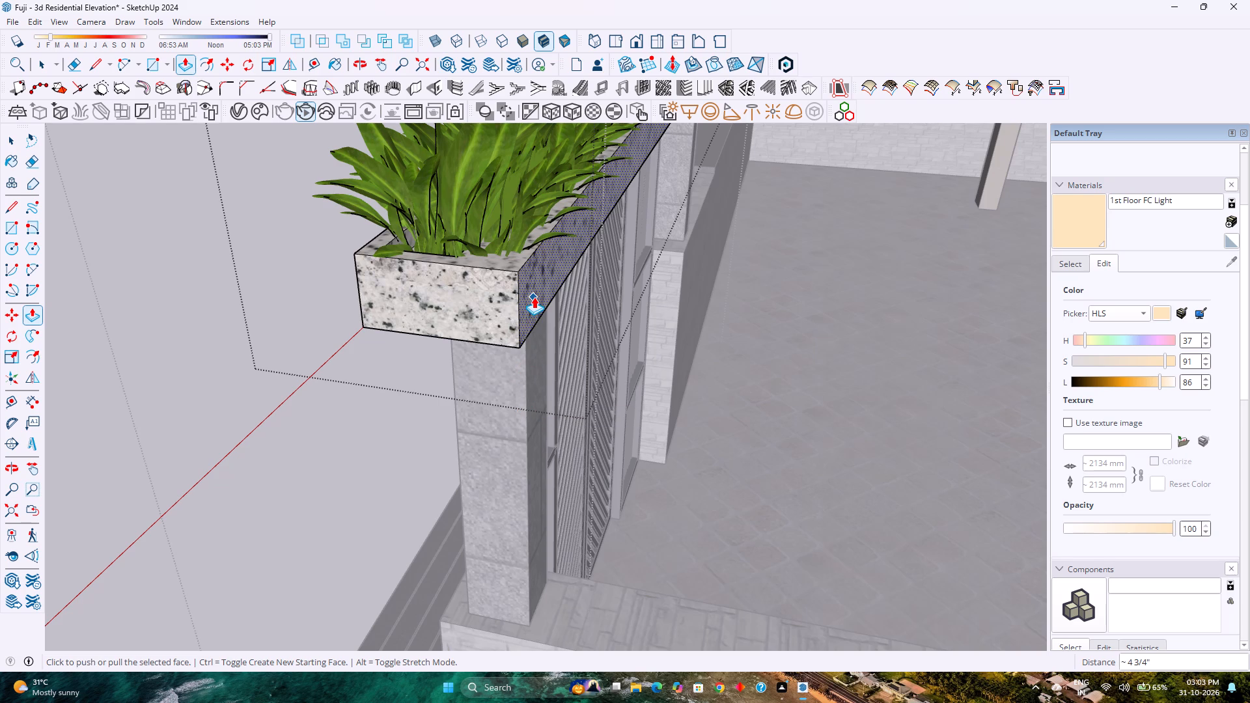
Pull the planter box's house-facing side out by another 2".
double_click(534, 297)
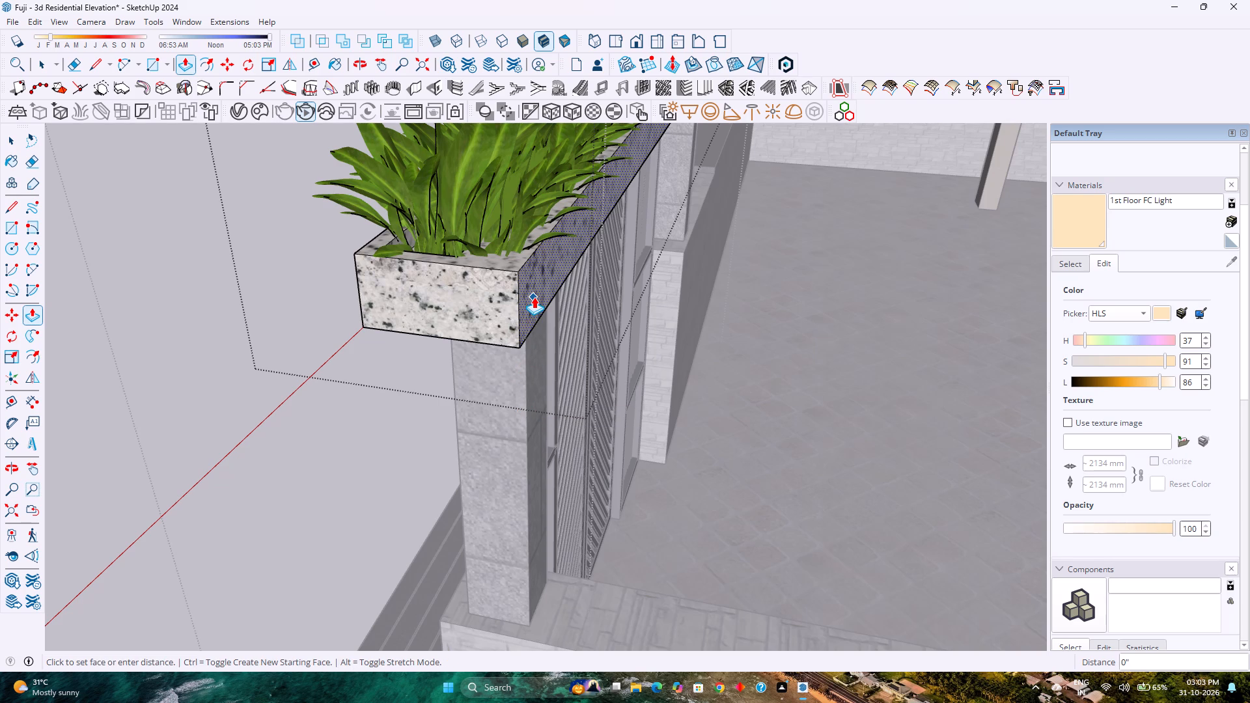
scroll(534, 297, "down", 4)
middle_click_drag(502, 314, 631, 170)
middle_click_drag(508, 345, 500, 262)
middle_click(500, 262)
middle_click(500, 262)
middle_click_drag(500, 262, 409, 401)
scroll(534, 453, "up", 4)
left_click(618, 429)
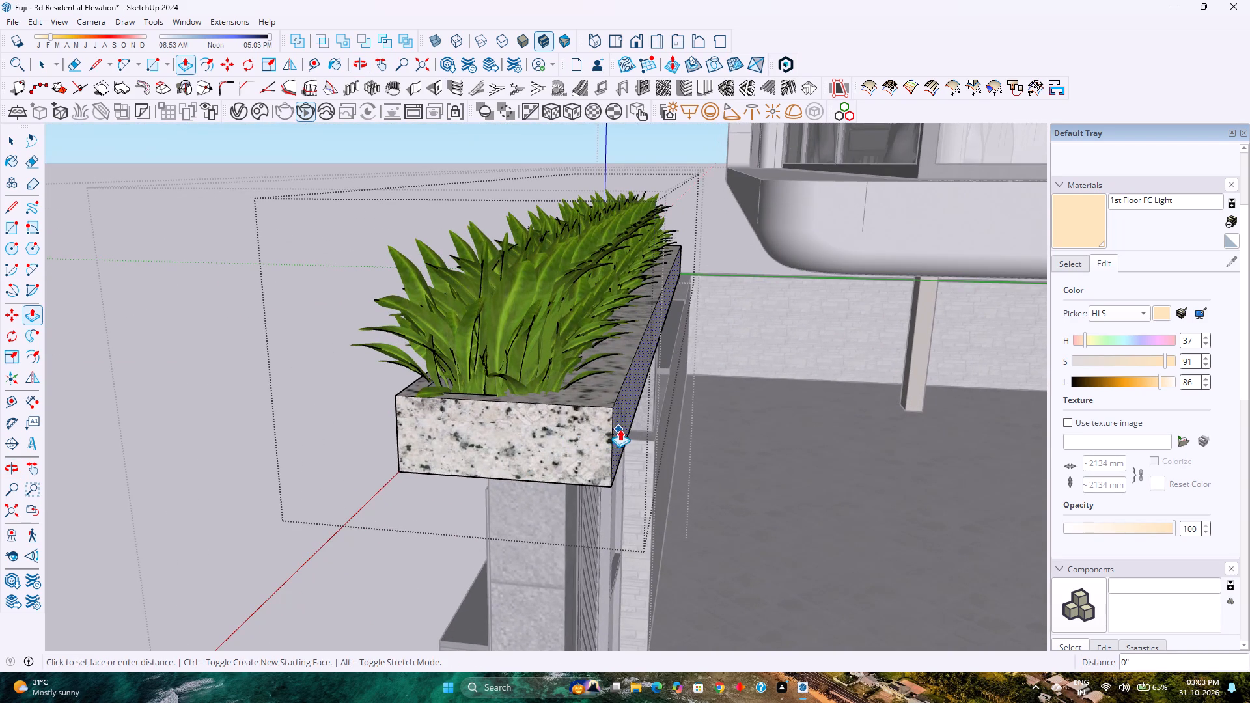
key("2")
key("Return")
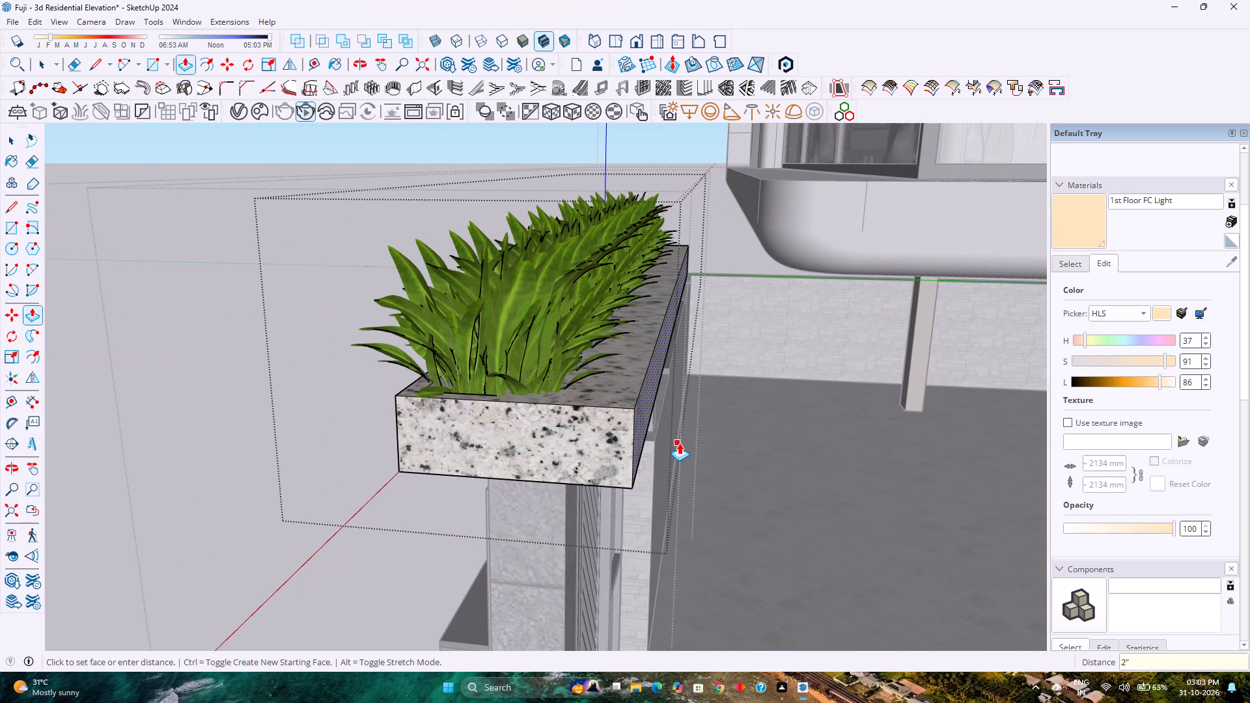
key("space")
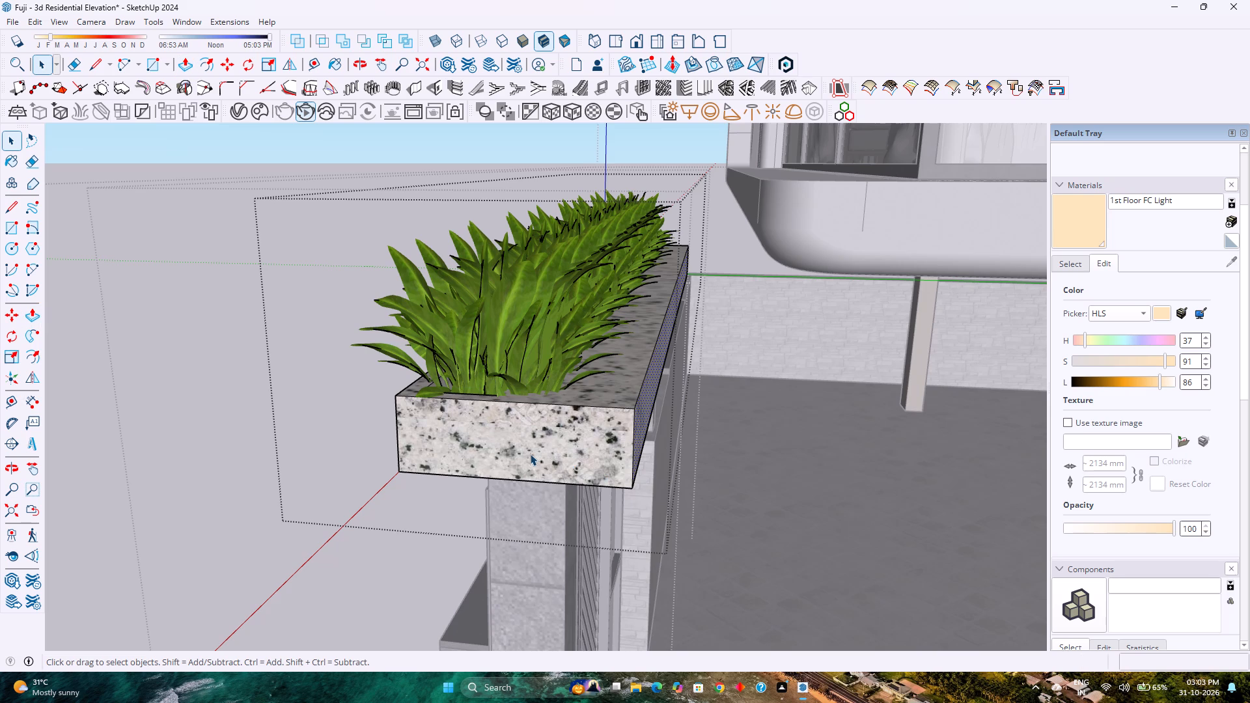
Hide the plant group covering the near end of the planter box.
left_click(510, 372)
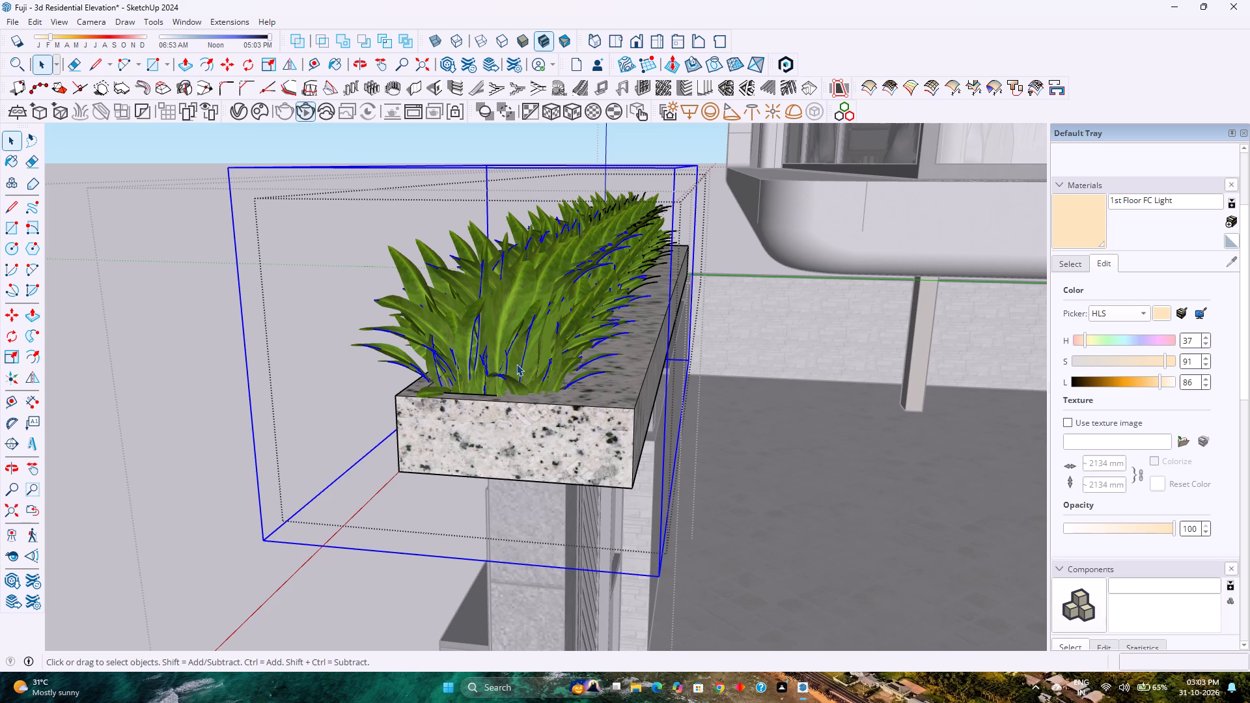
scroll(516, 364, "up", 7)
right_click(516, 364)
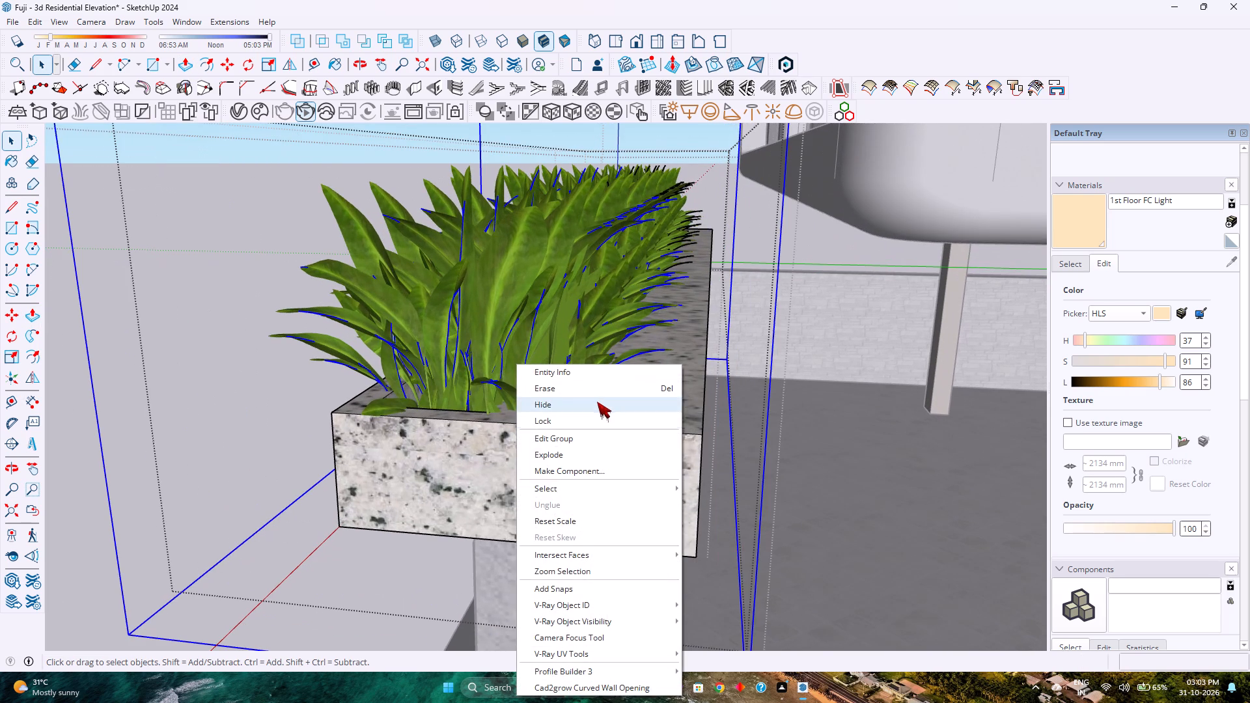
left_click(597, 401)
Push the planter recess's inner side wall 11.5" toward the house to widen the planting trough.
scroll(551, 377, "up", 3)
middle_click(551, 377)
middle_click(551, 378)
middle_click(551, 378)
middle_click_drag(552, 379, 598, 402)
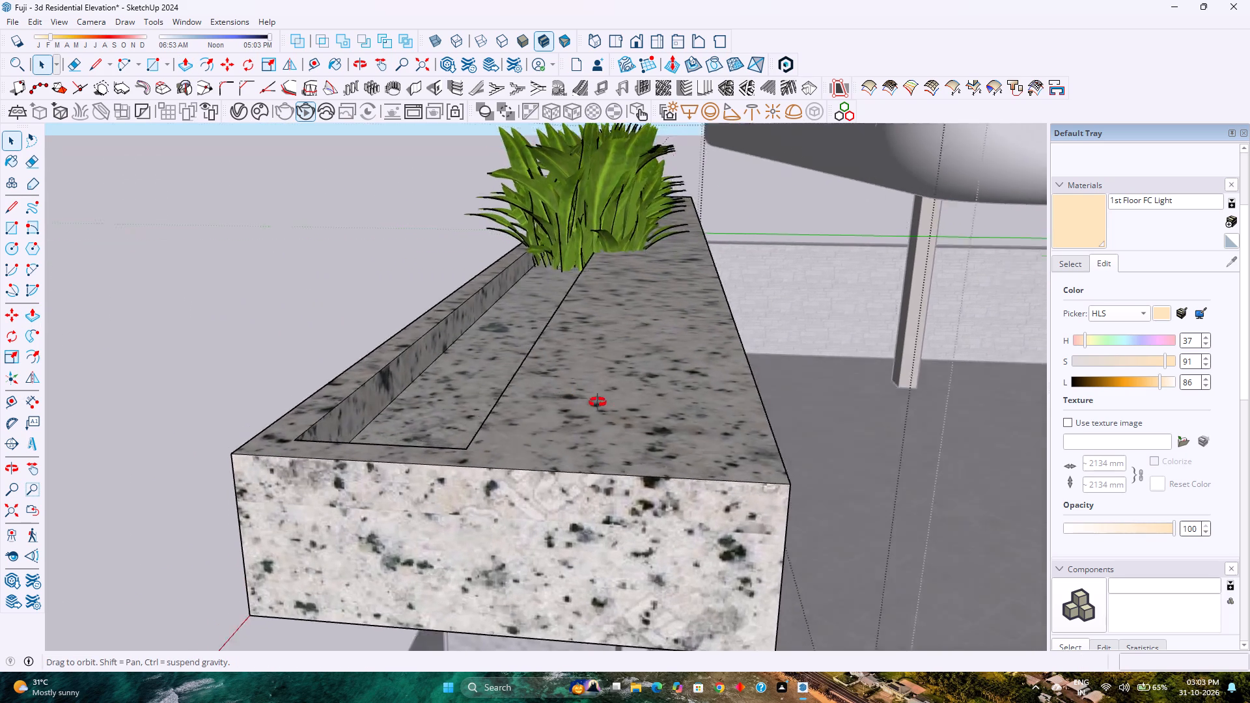
middle_click_drag(598, 402, 786, 397)
left_click(555, 426)
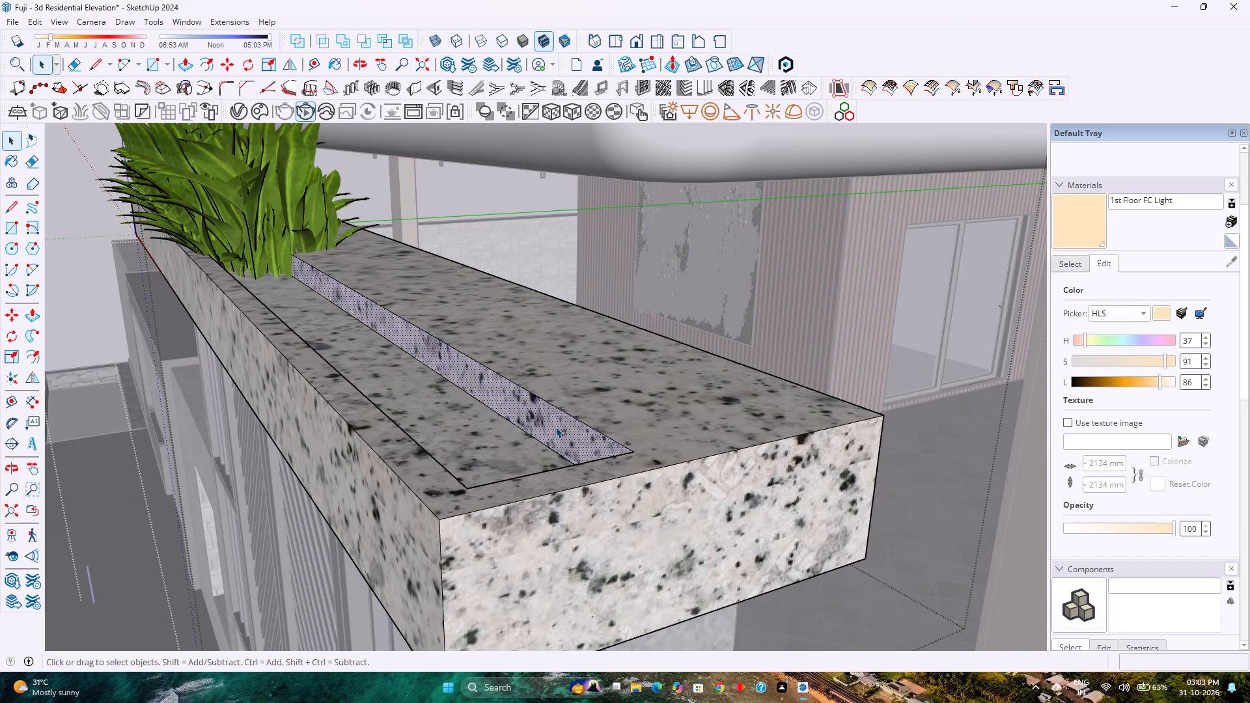
key("p")
left_click(555, 426)
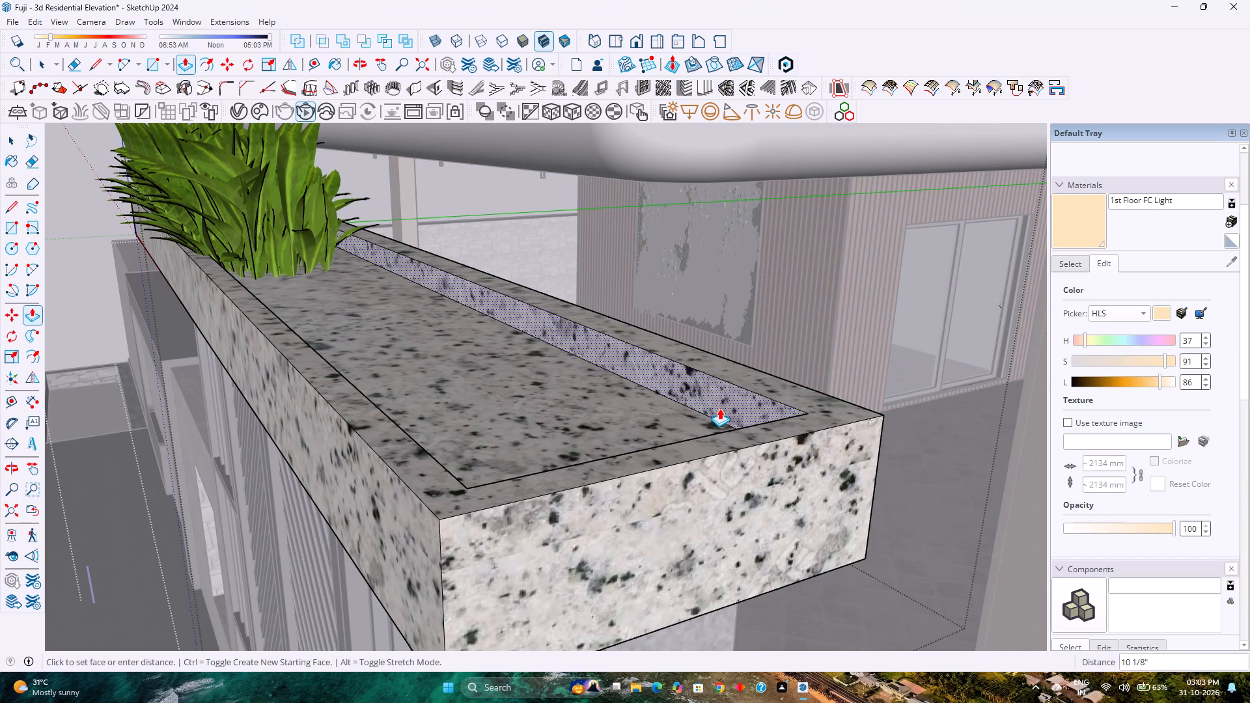
type("11.5")
key("Return")
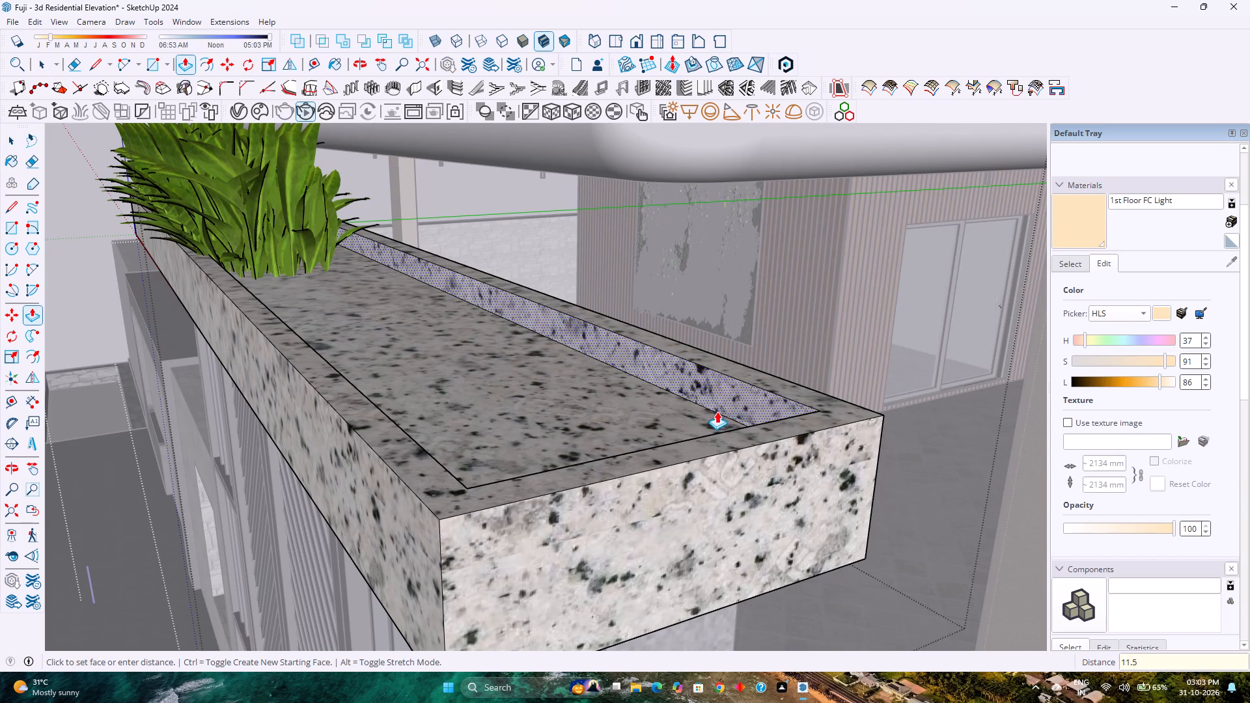
scroll(702, 414, "down", 7)
middle_click_drag(701, 414, 592, 434)
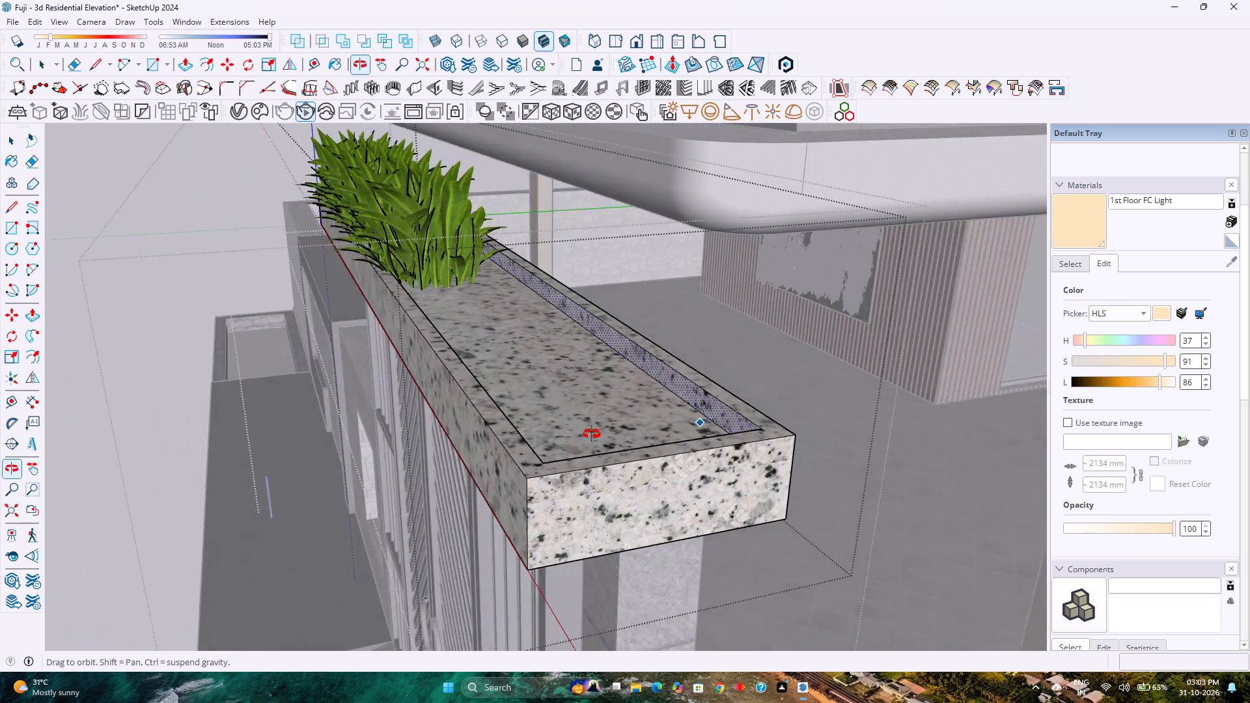
middle_click_drag(592, 434, 525, 409)
key("space")
Unhide the plant group at the near end of the planter box.
scroll(551, 295, "up", 4)
left_click(577, 279)
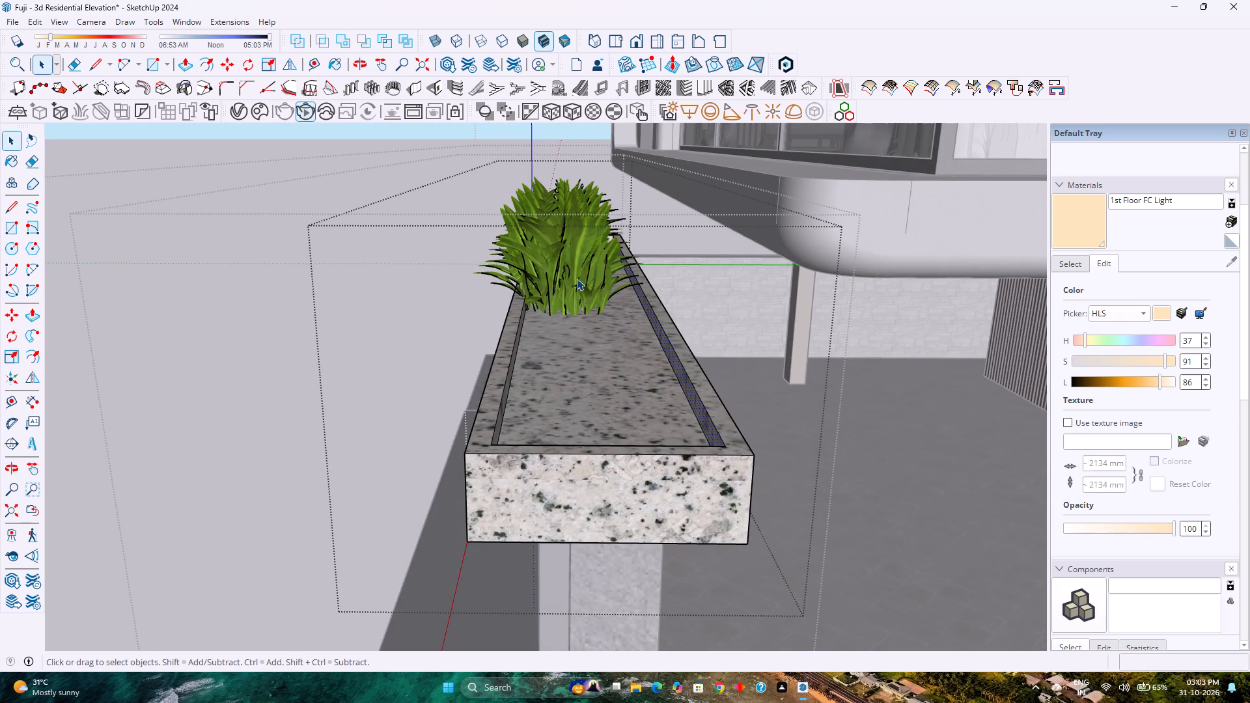
scroll(577, 279, "up", 4)
scroll(577, 279, "down", 4)
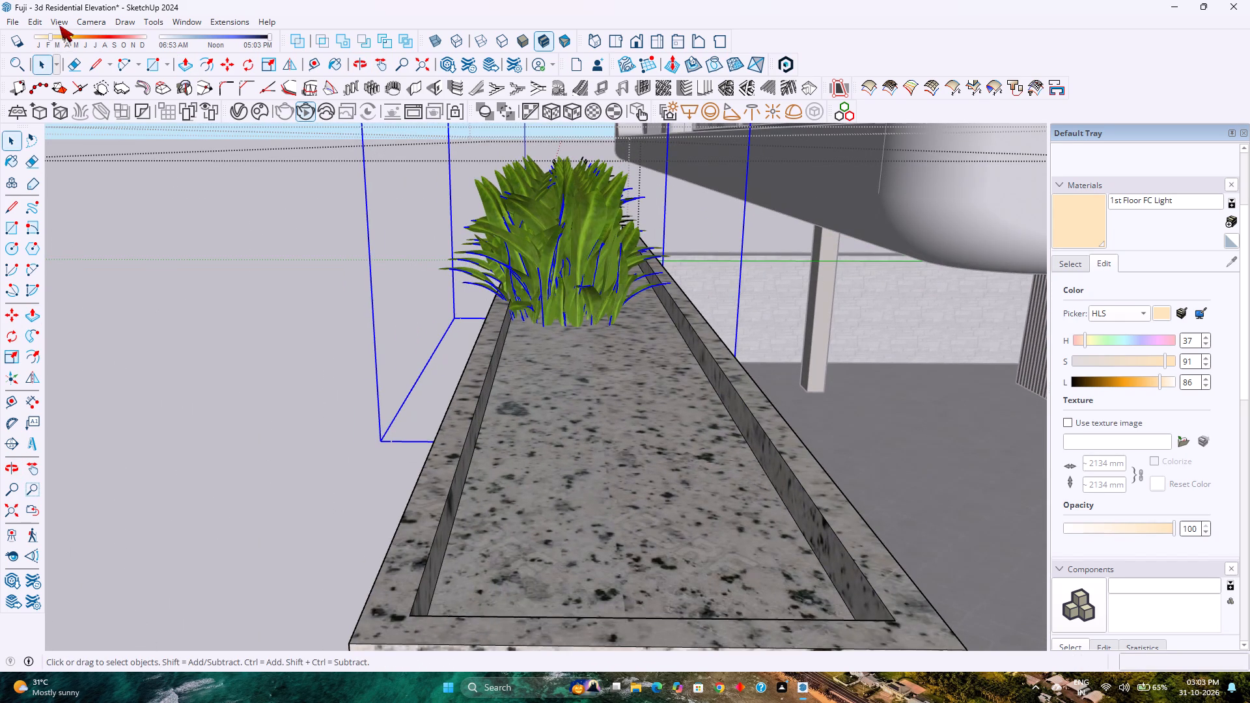
left_click(40, 18)
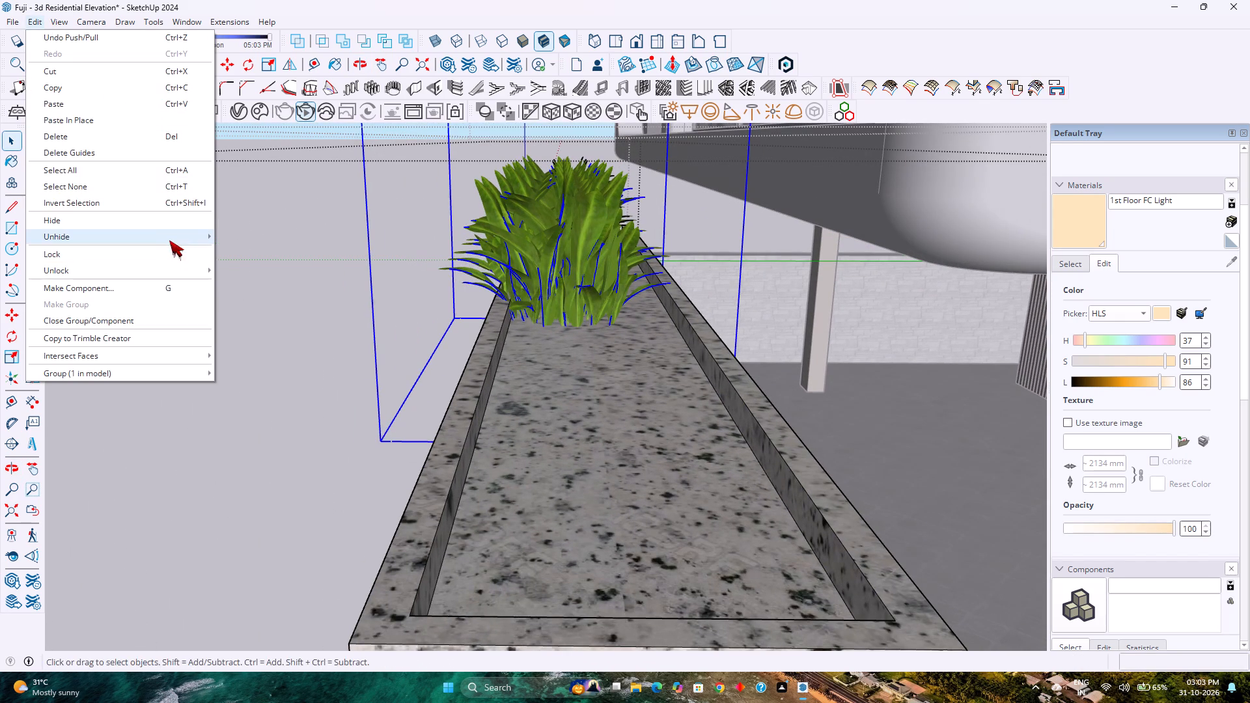
left_click(286, 258)
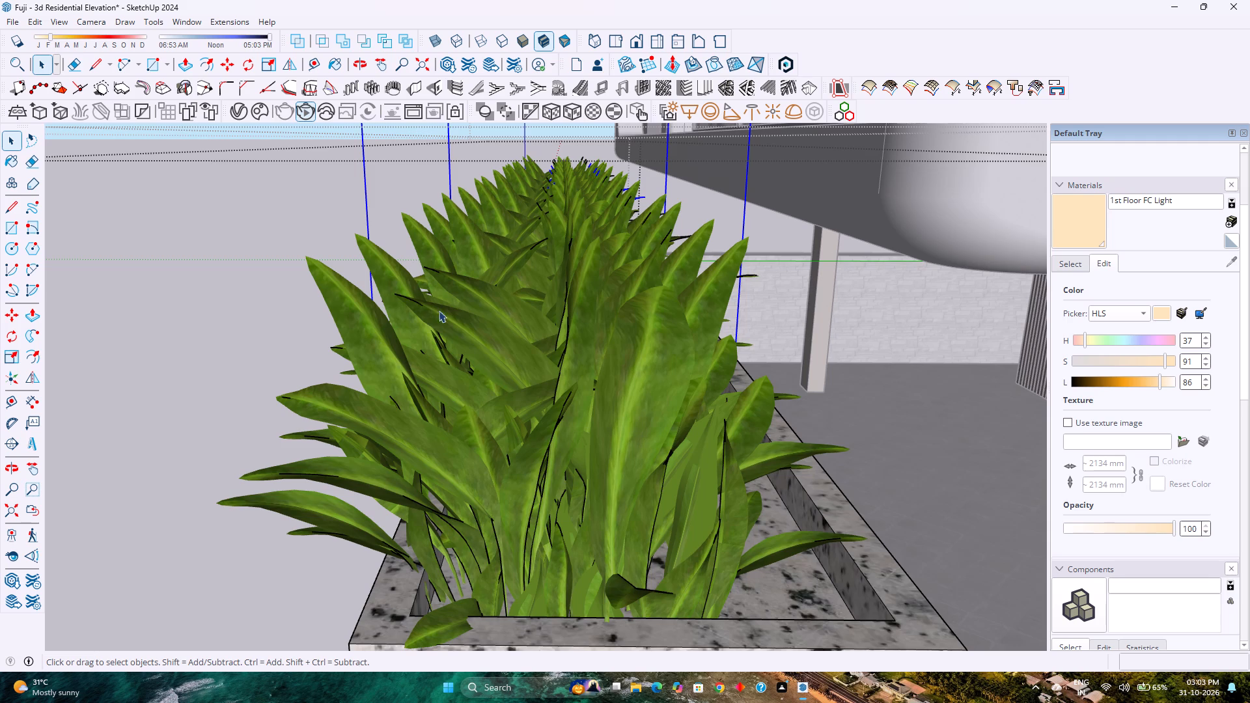
Scale the planter's plant groups by about 1.08 along the green axis toward the house to fill the widened trough.
scroll(503, 396, "down", 8)
left_click(501, 398, "ctrl")
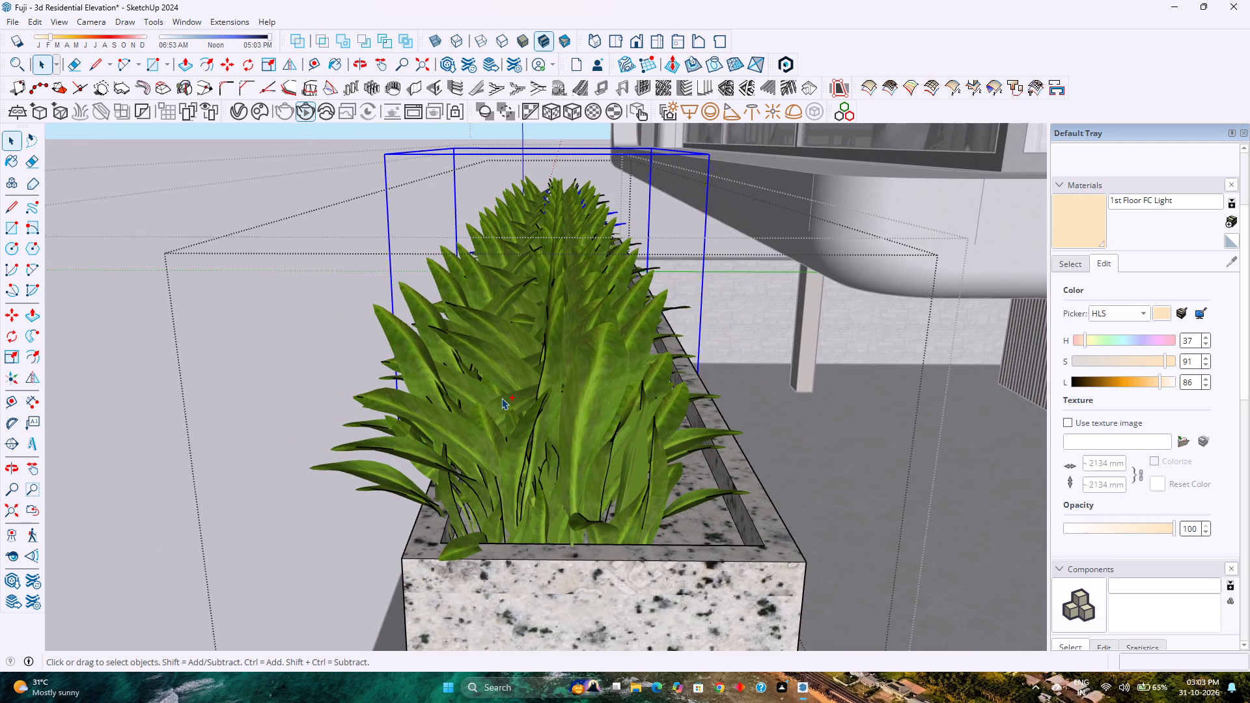
scroll(591, 394, "down", 4)
middle_click_drag(596, 395, 439, 430)
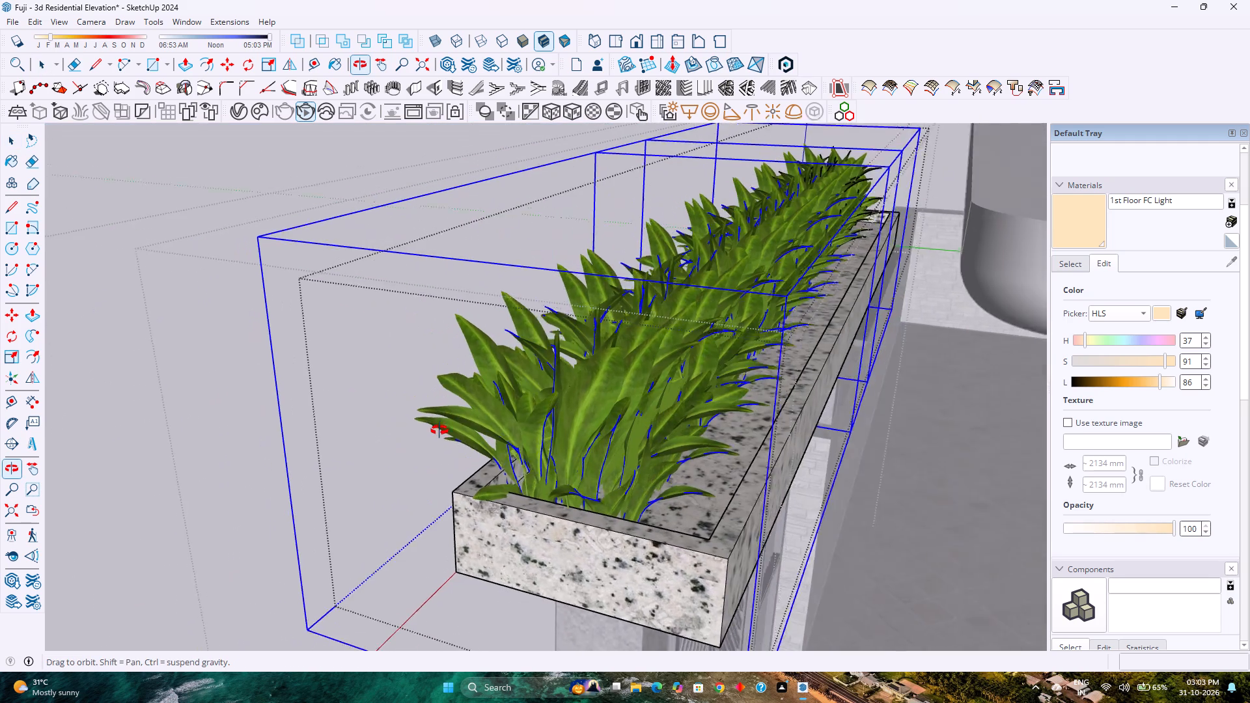
middle_click_drag(439, 430, 456, 471)
key("s")
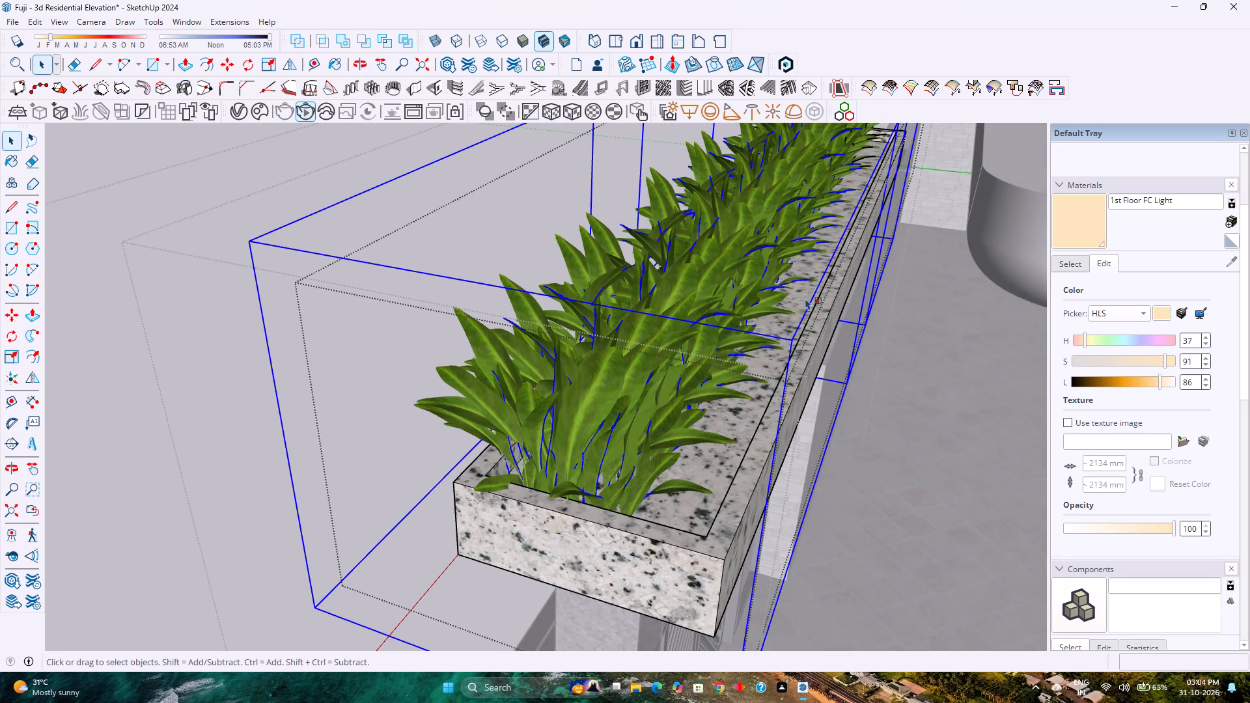
left_click(829, 260)
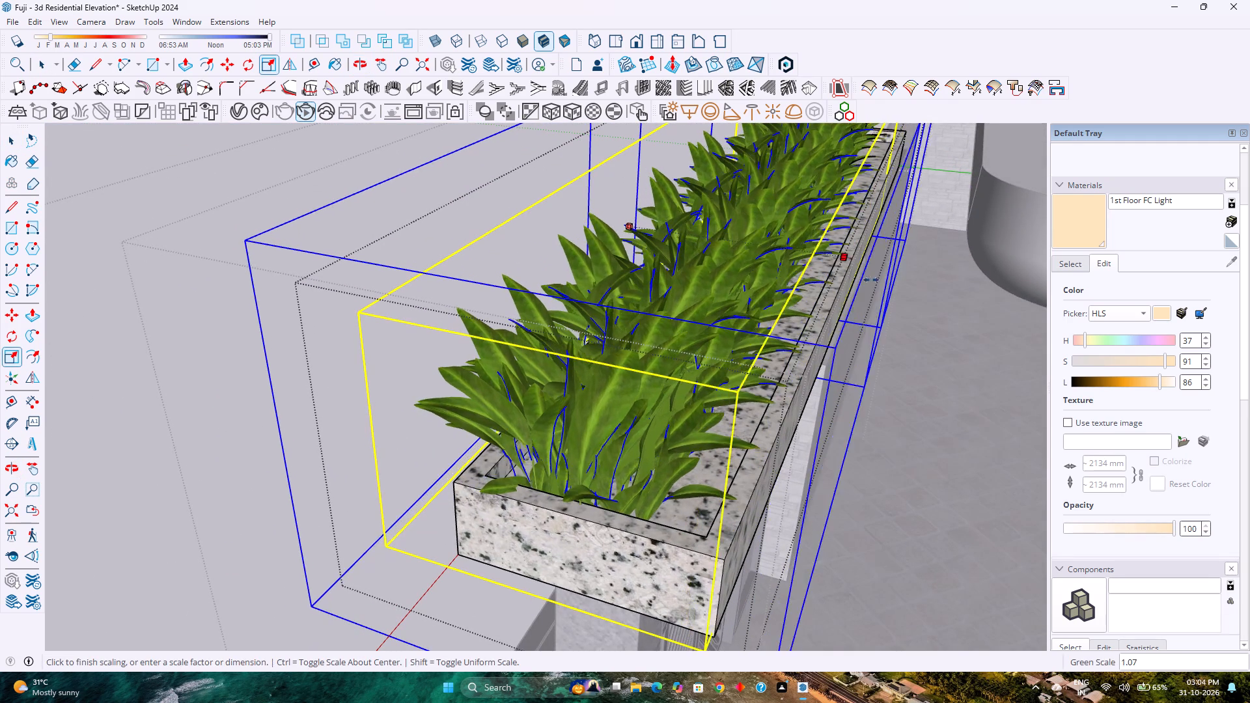
left_click(848, 277)
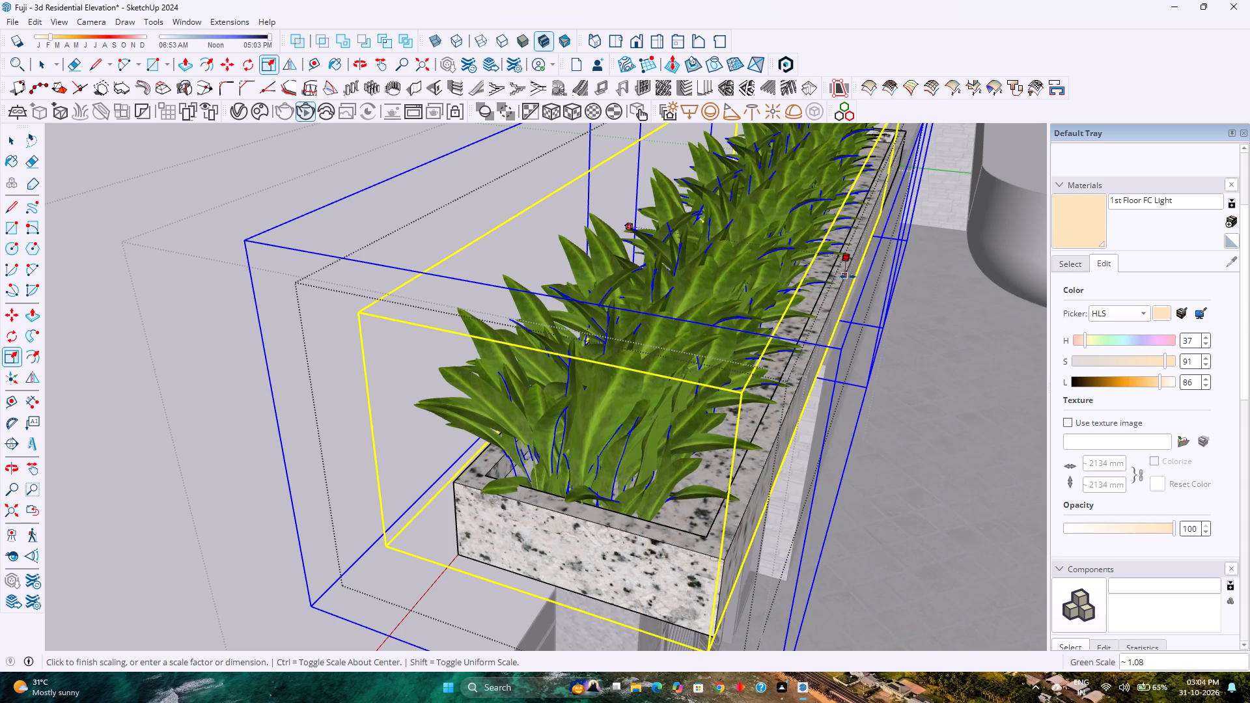
scroll(661, 400, "down", 9)
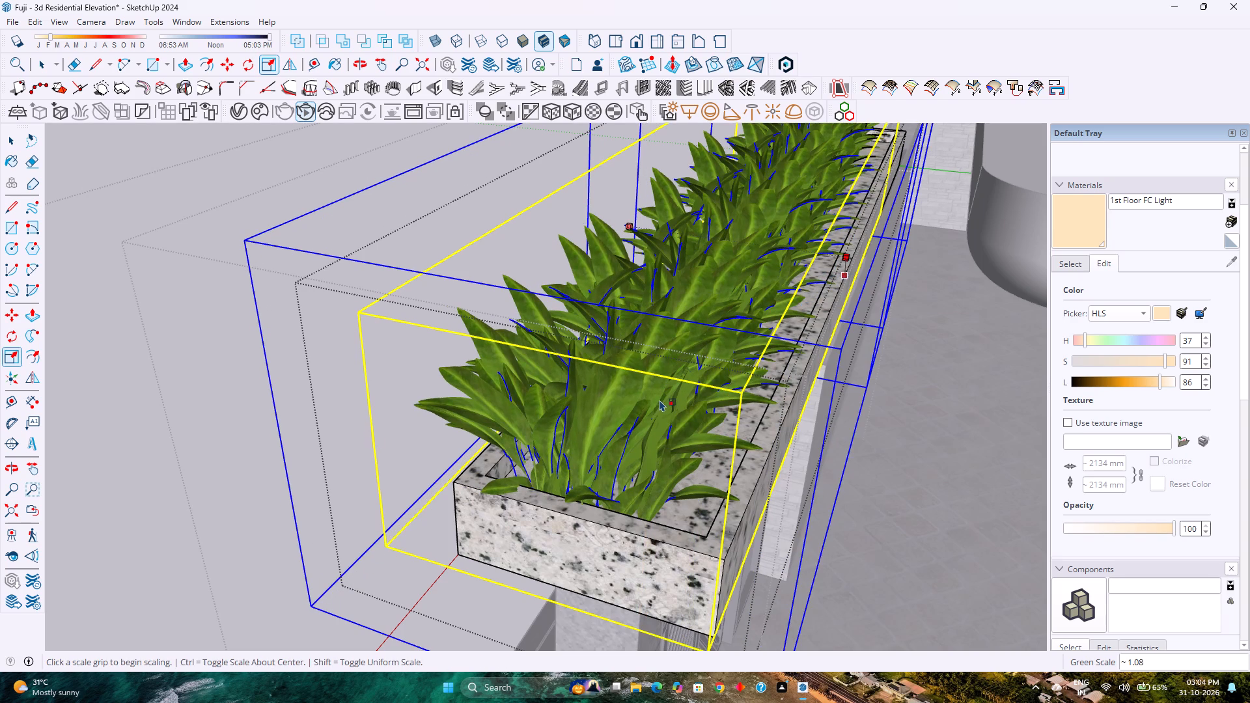
key("m")
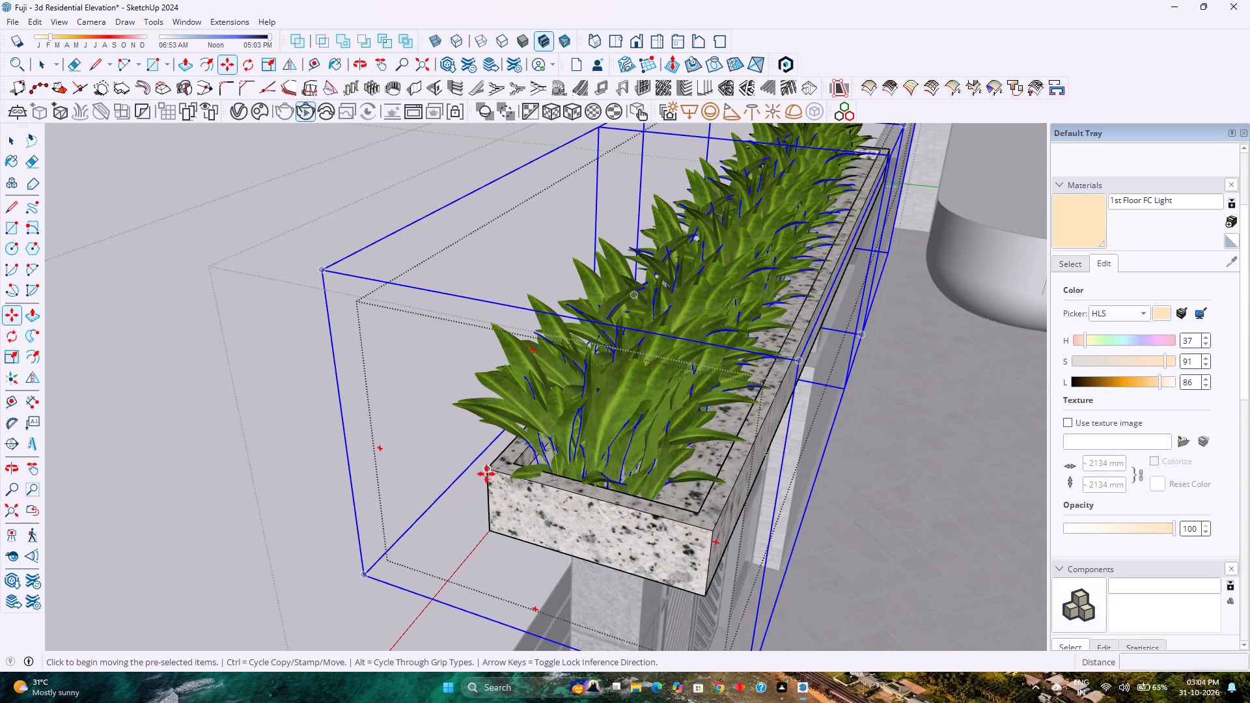
key("space")
scroll(573, 456, "up", 4)
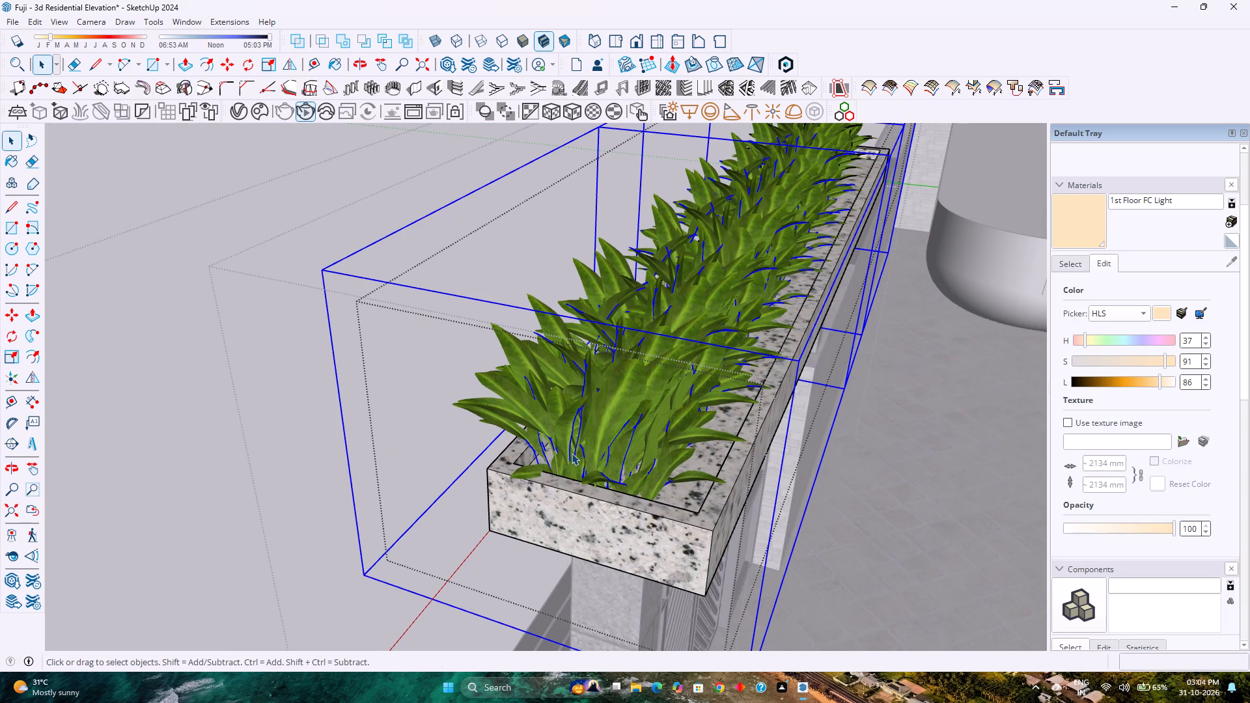
left_click(577, 422)
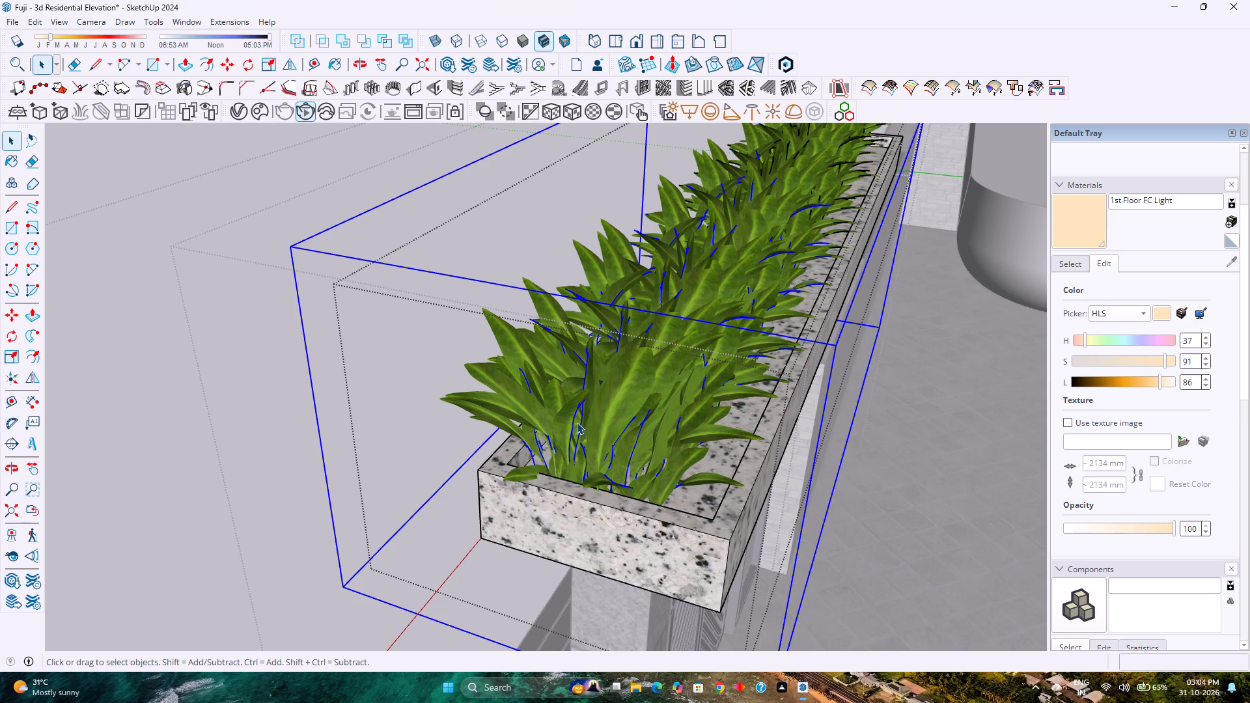
scroll(577, 422, "down", 14)
left_click(387, 420)
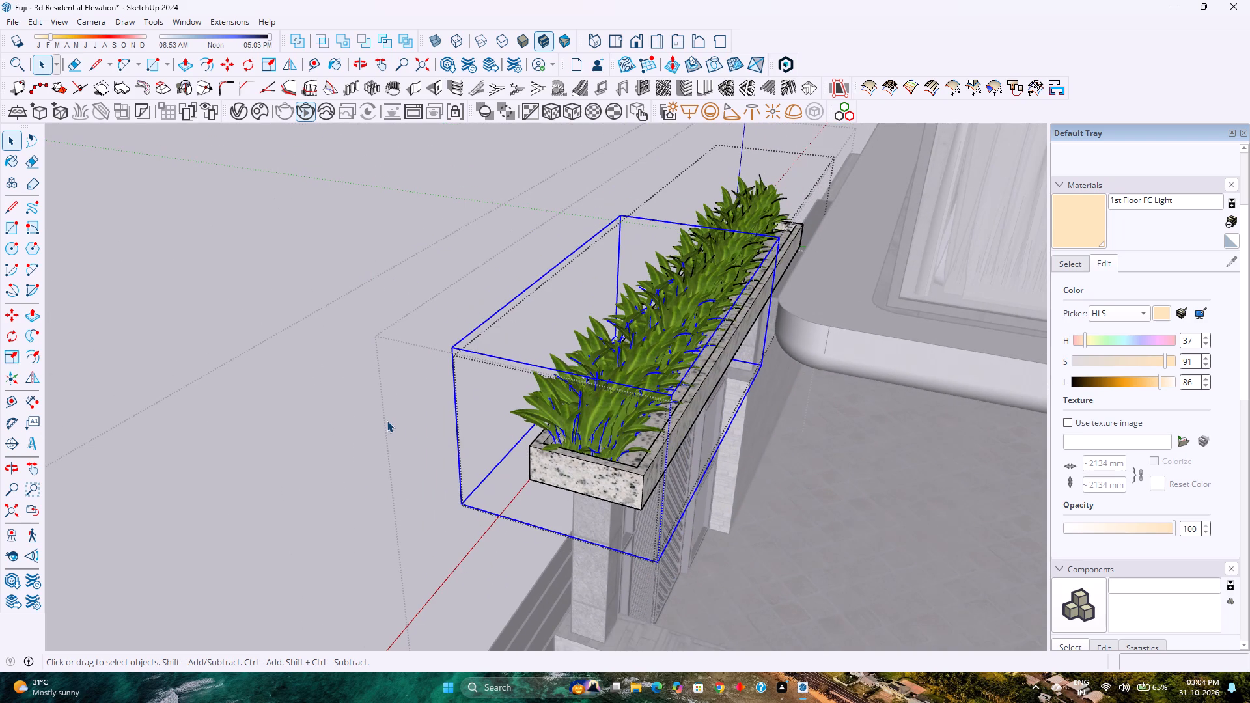
Examine the gate, its stone supports and the widened planter box from the front, both ends and above.
scroll(408, 418, "down", 4)
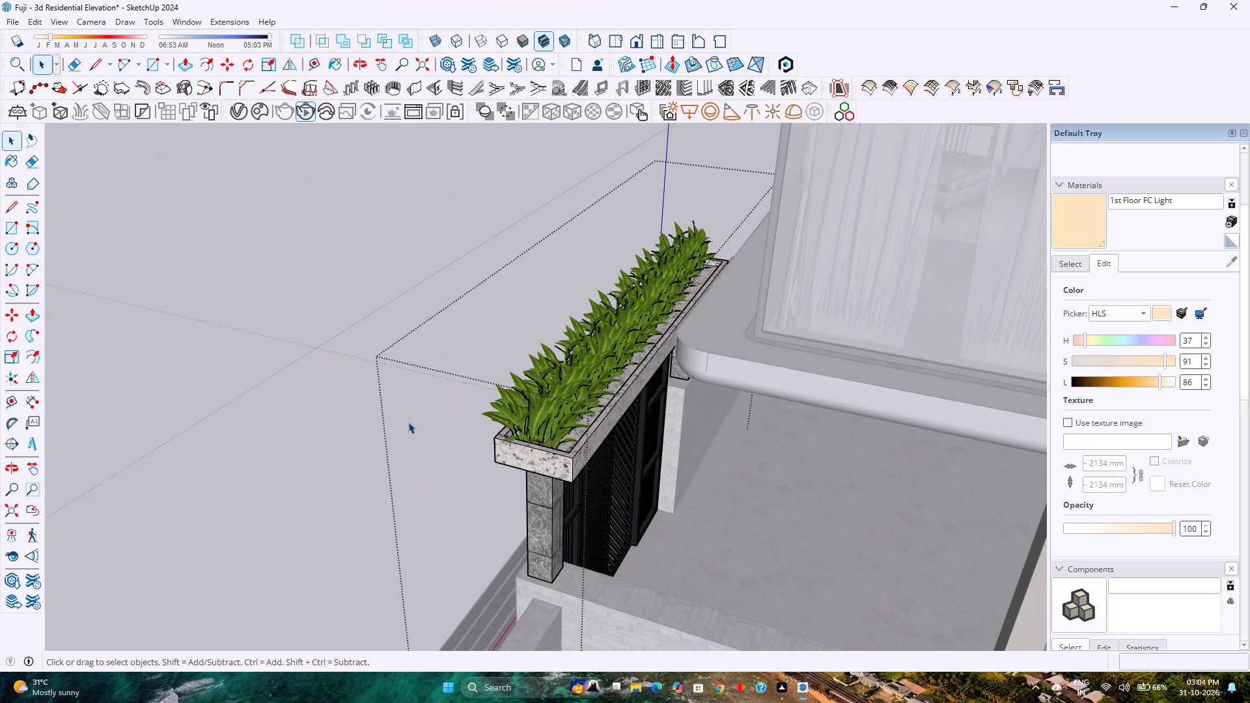
middle_click_drag(408, 422, 1010, 353)
scroll(993, 339, "down", 4)
scroll(195, 513, "up", 7)
scroll(304, 499, "up", 7)
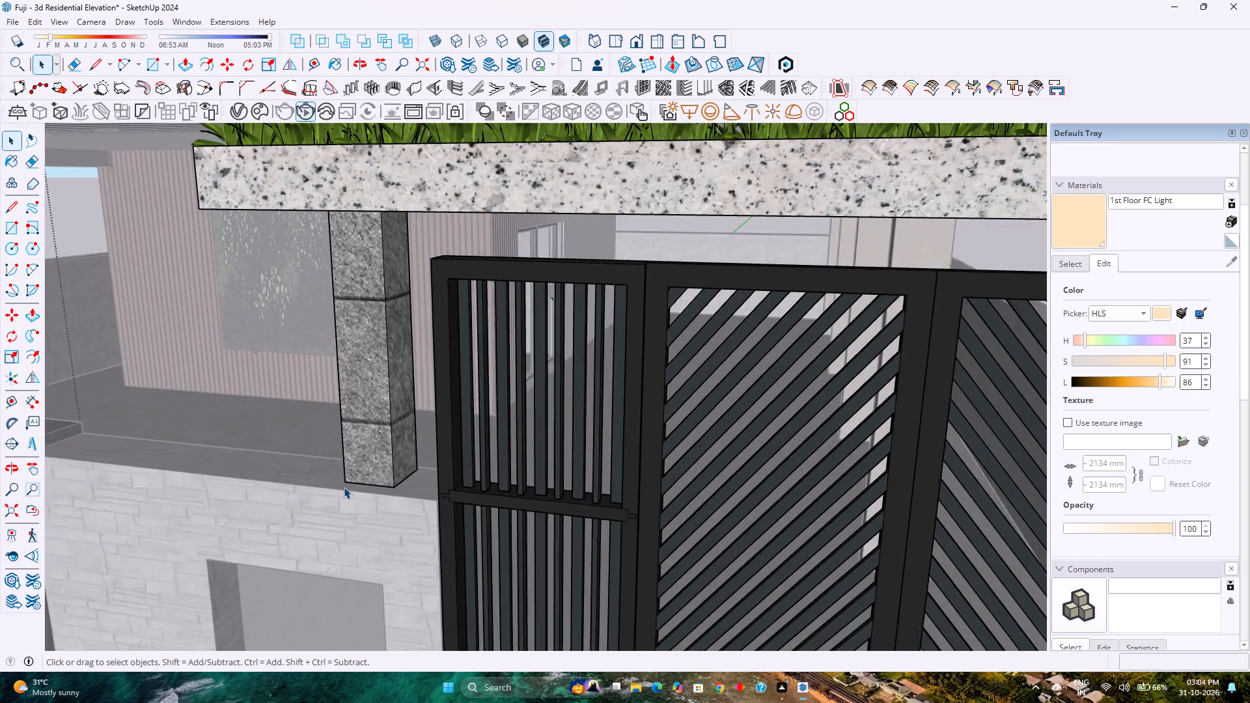
scroll(344, 487, "up", 2)
scroll(344, 487, "down", 5)
middle_click_drag(473, 528, 272, 393)
scroll(272, 393, "down", 4)
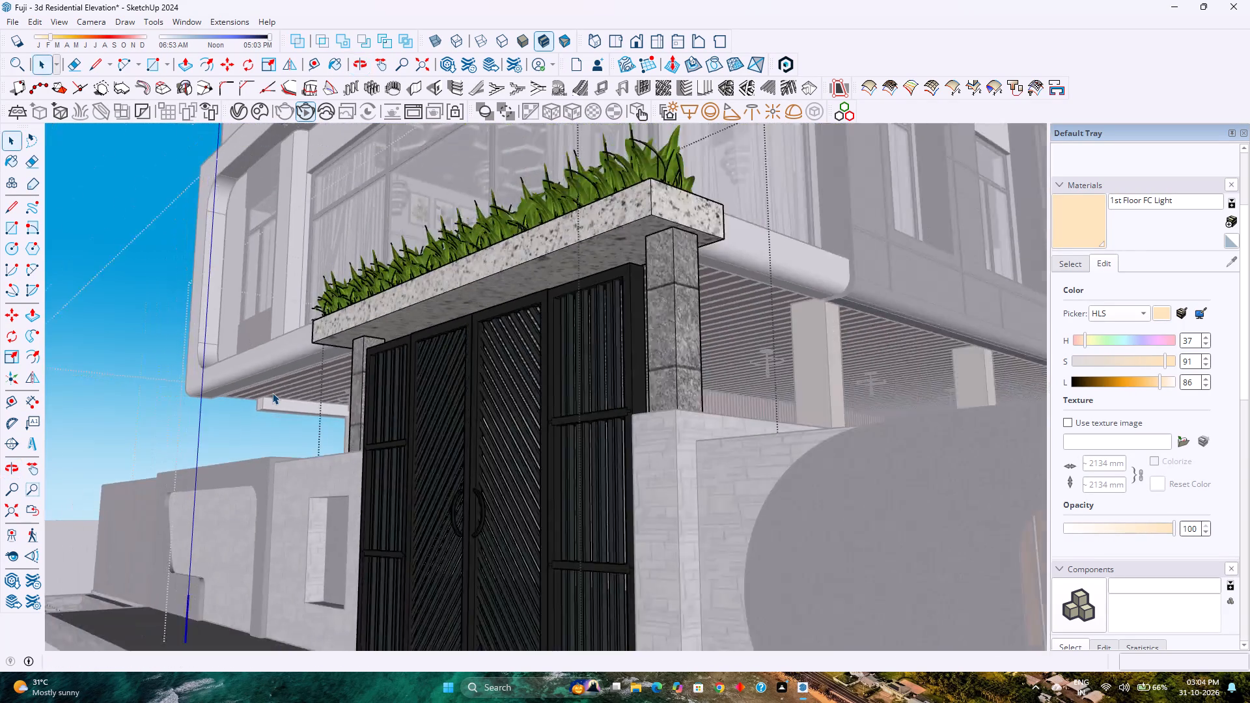
scroll(272, 393, "down", 2)
scroll(513, 353, "up", 5)
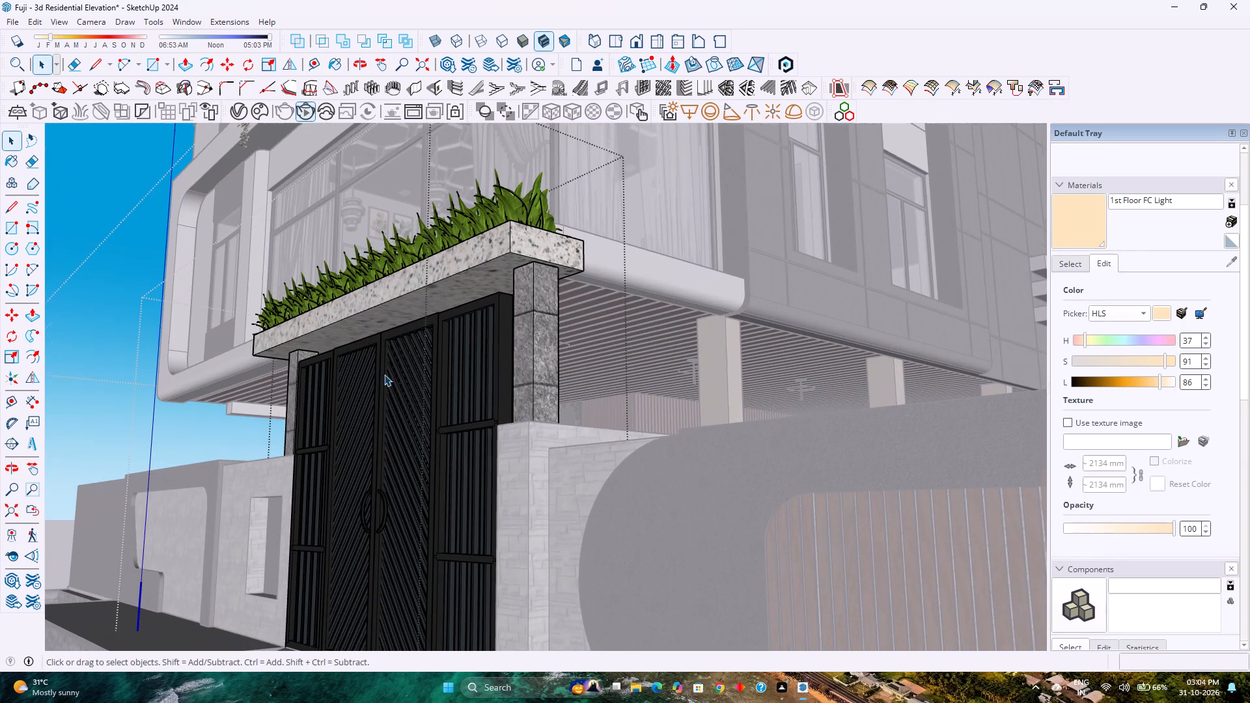
middle_click_drag(266, 428, 565, 517)
scroll(565, 516, "down", 5)
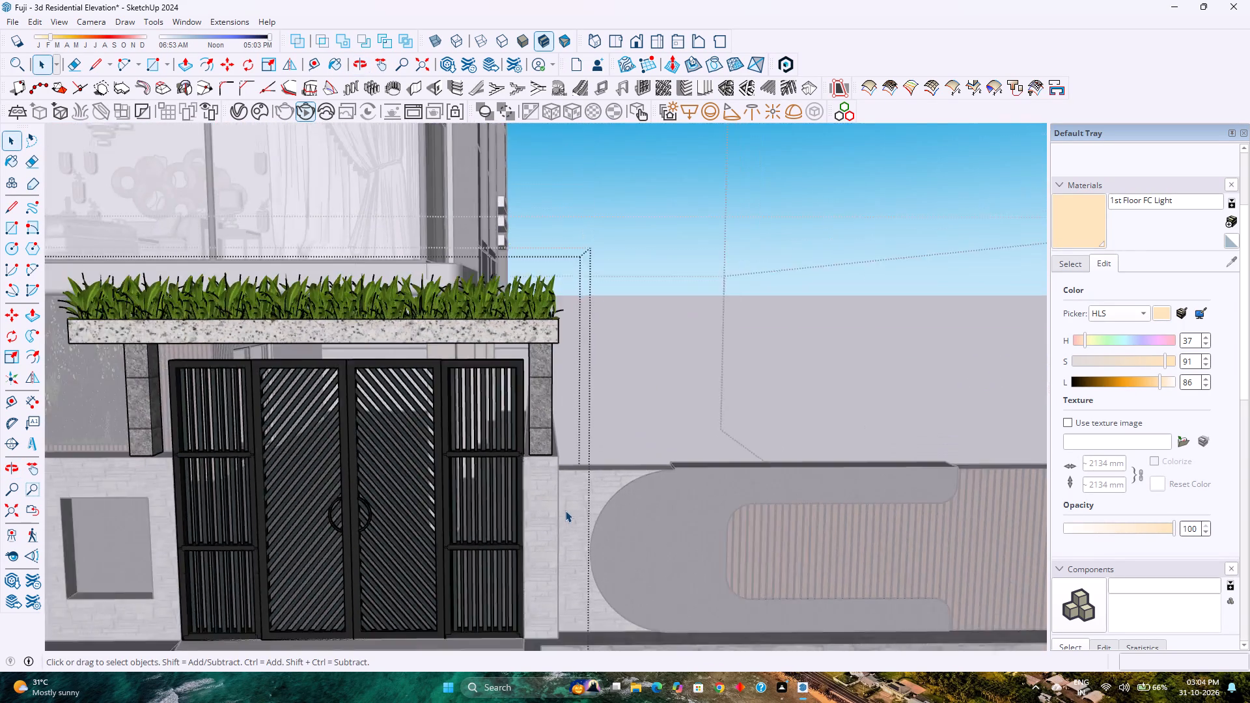
scroll(565, 510, "down", 8)
scroll(413, 462, "up", 4)
scroll(300, 465, "up", 1)
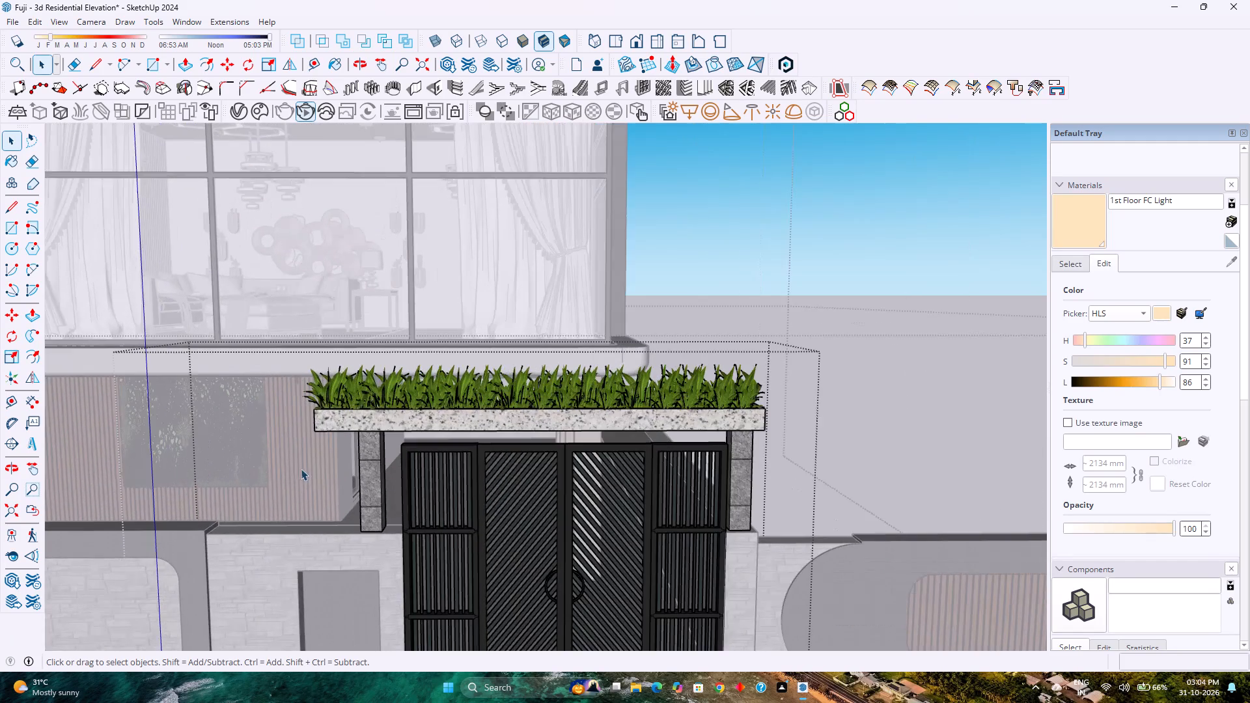
middle_click_drag(312, 478, 316, 435)
middle_click_drag(609, 372, 441, 425)
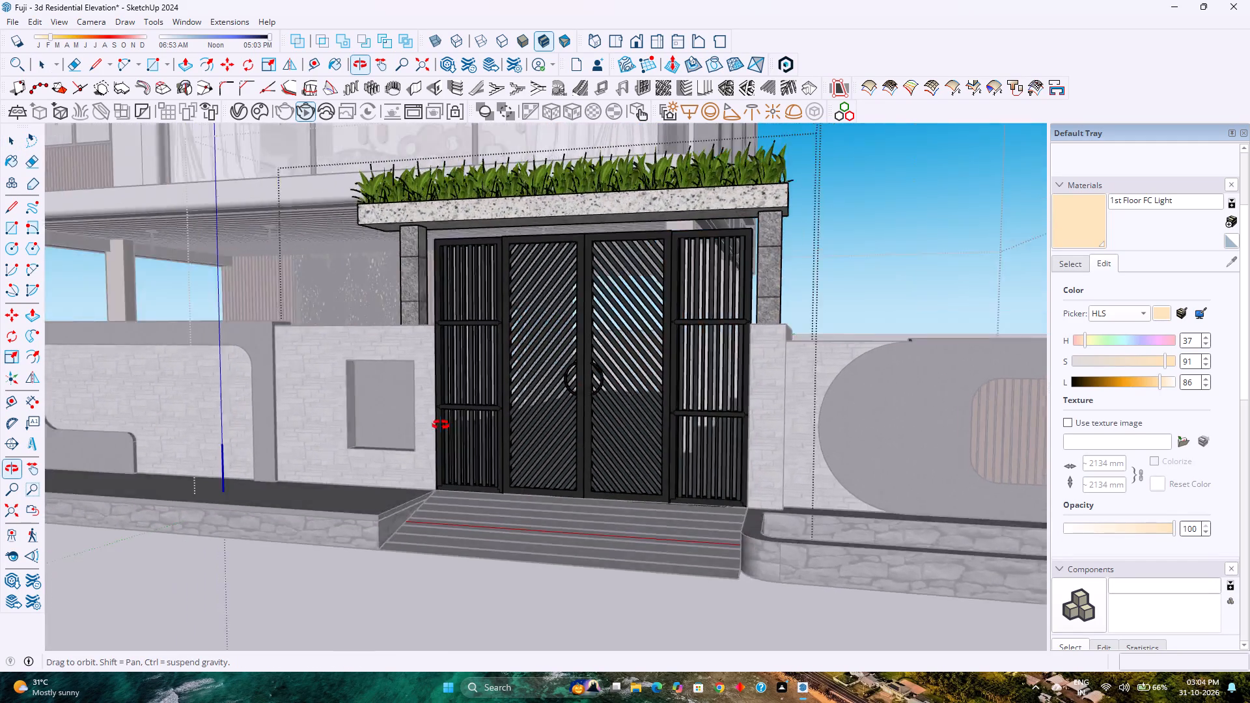
middle_click_drag(441, 425, 203, 569)
scroll(721, 327, "up", 9)
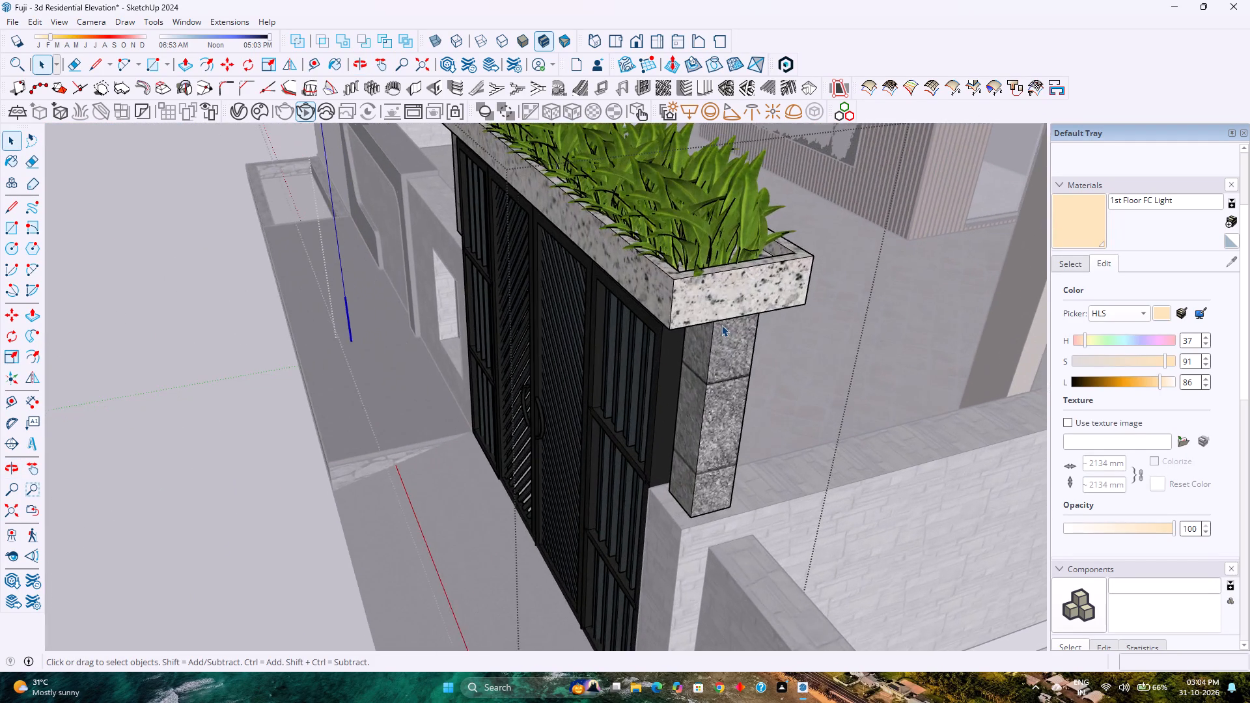
scroll(721, 325, "down", 12)
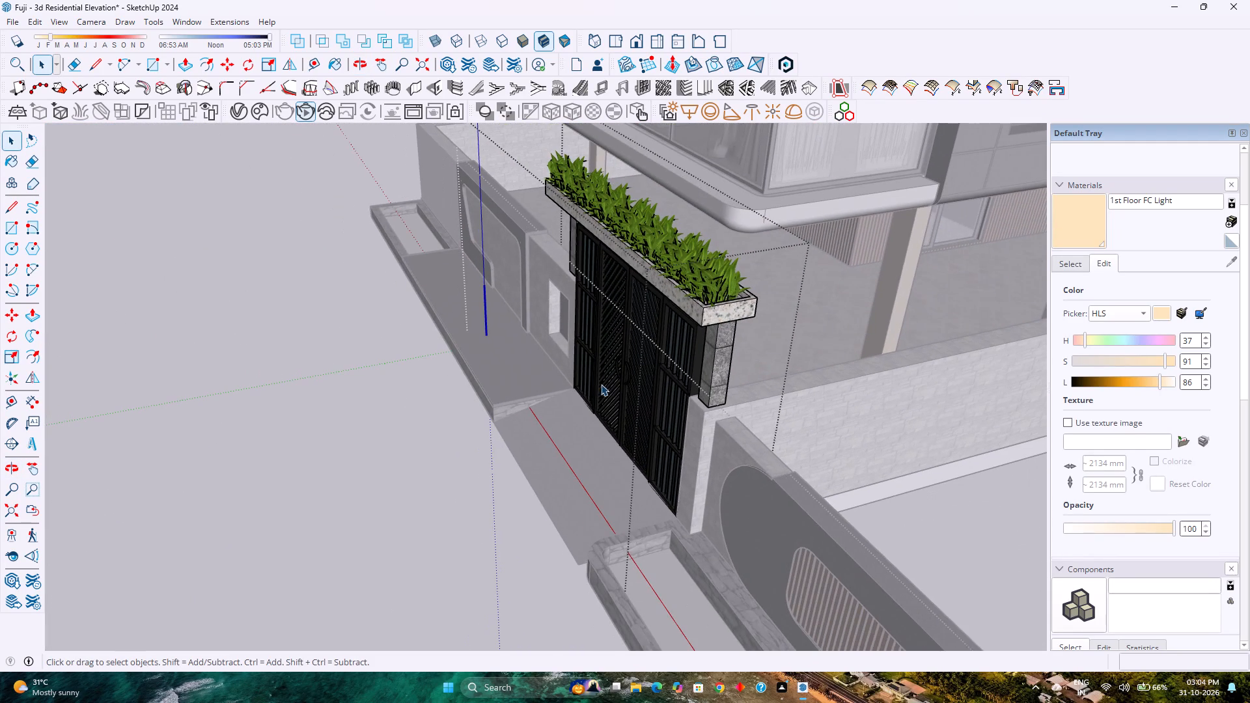
scroll(601, 384, "down", 3)
middle_click(406, 476)
middle_click_drag(406, 477, 815, 343)
scroll(813, 342, "down", 8)
middle_click_drag(809, 344, 808, 350, "shift")
middle_click_drag(806, 355, 803, 362, "shift")
middle_click_drag(798, 370, 432, 575, "shift")
Leave the gate group's editing context and save the residential elevation model.
left_click(602, 456)
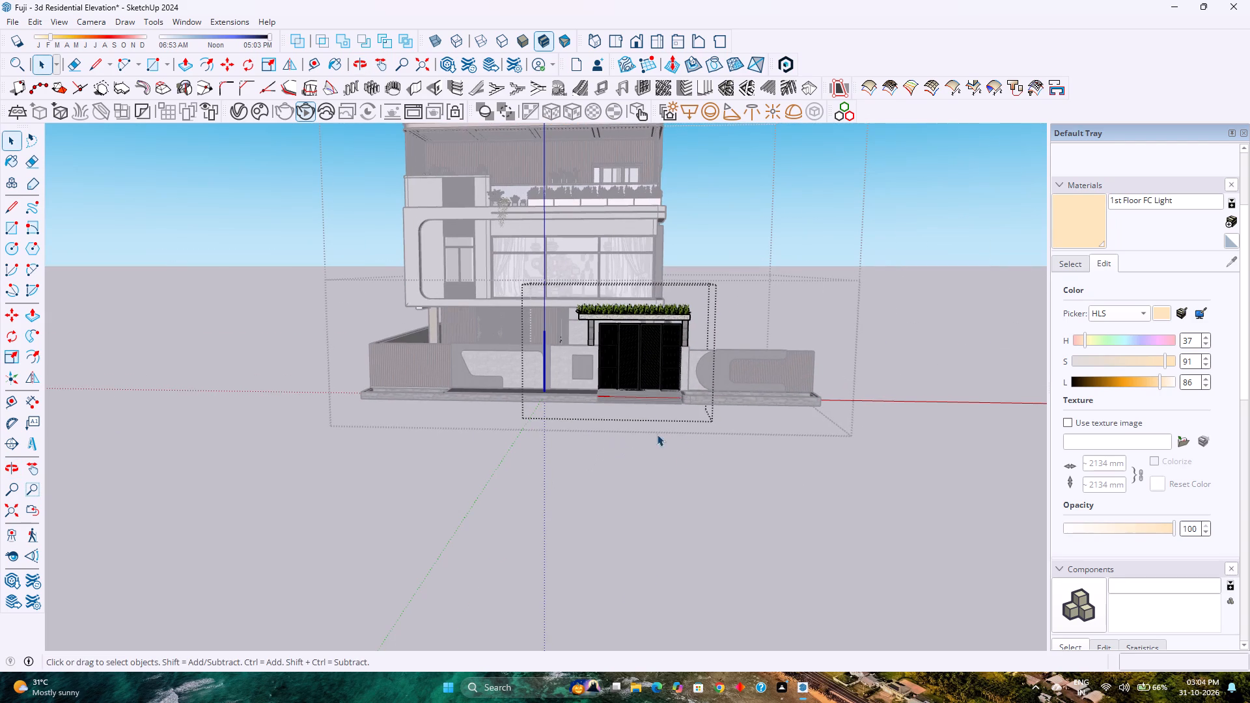
middle_click_drag(641, 433, 633, 503, "shift")
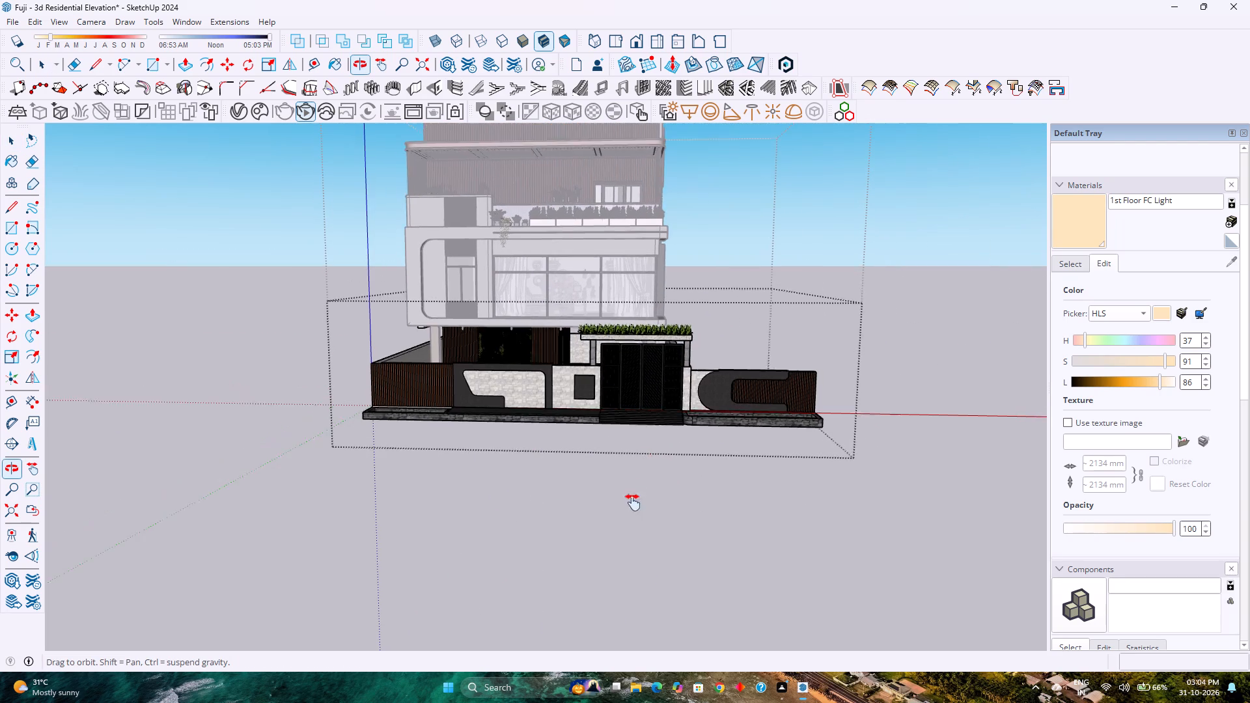
middle_click_drag(633, 503, 600, 566, "shift")
key("ctrl+s")
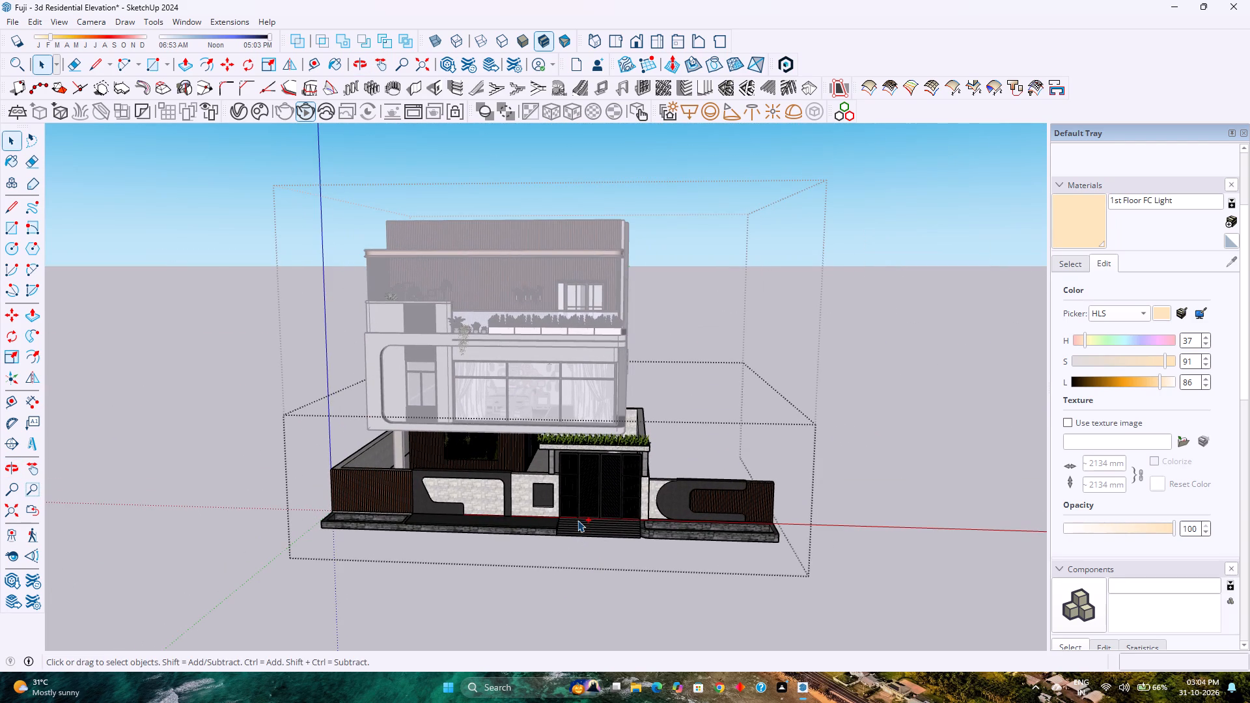
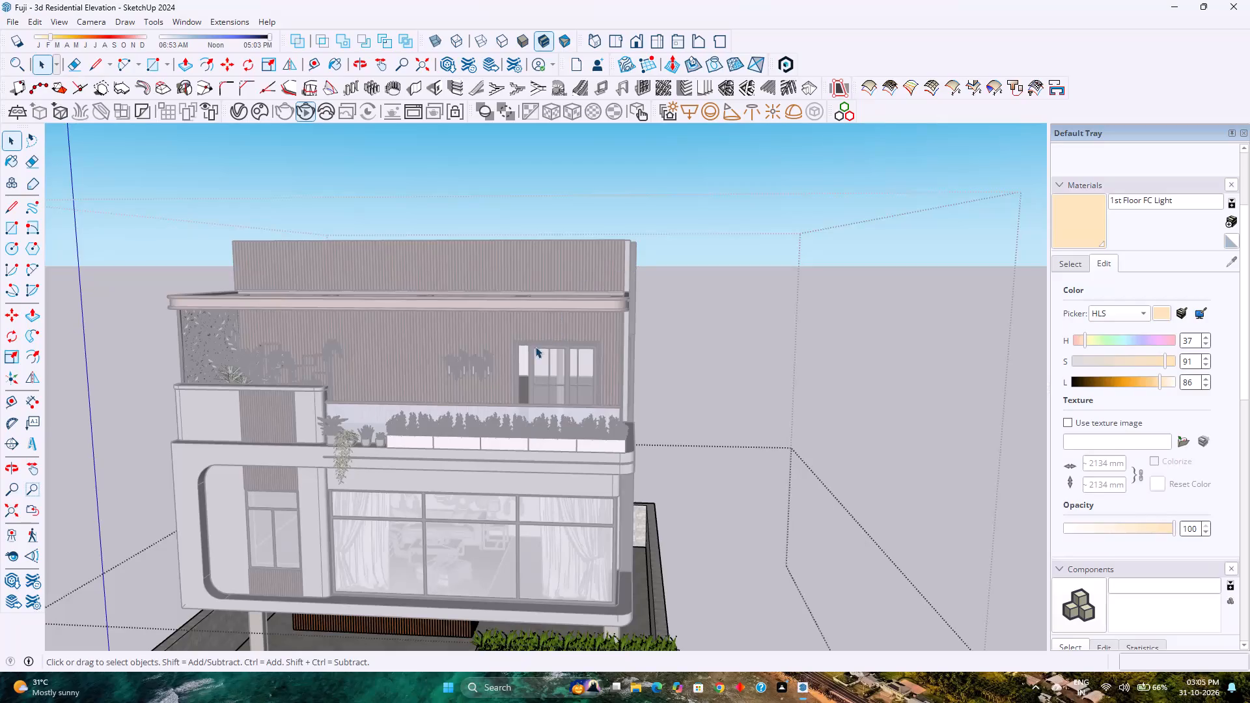
Finish editing the nested ground floor and boundary wall group, returning to the enclosing house group.
scroll(457, 430, "down", 10)
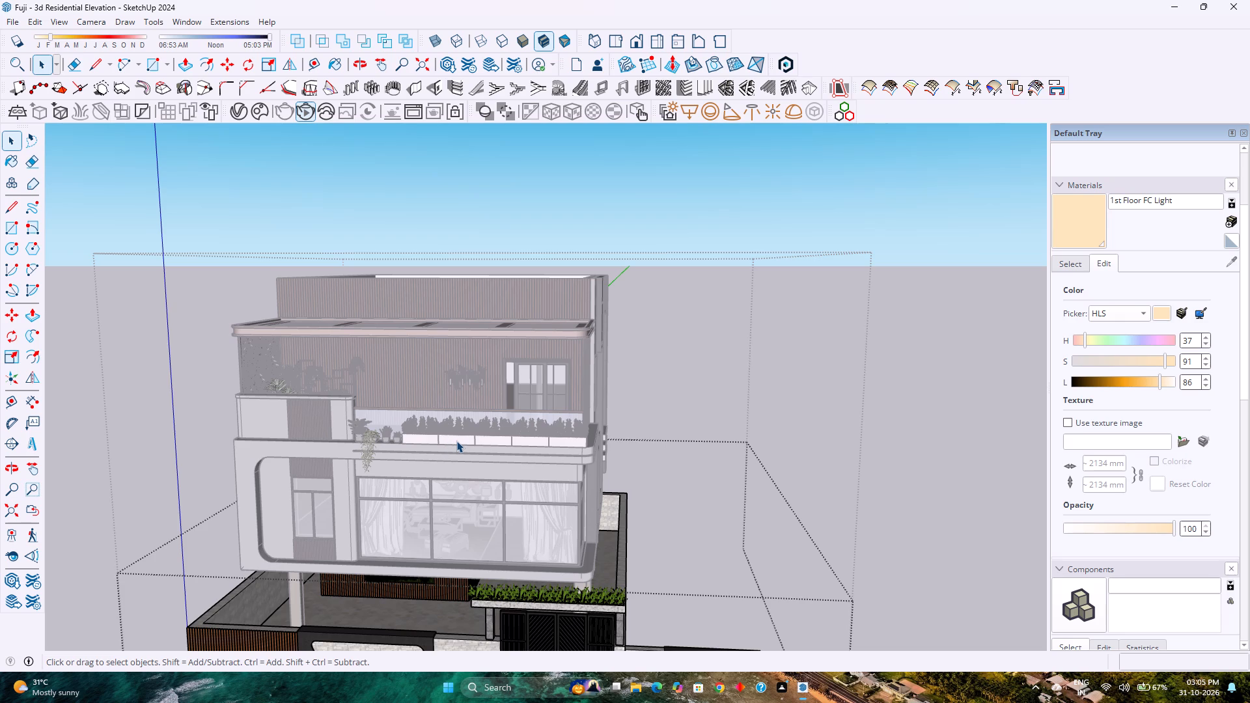
scroll(456, 445, "down", 8)
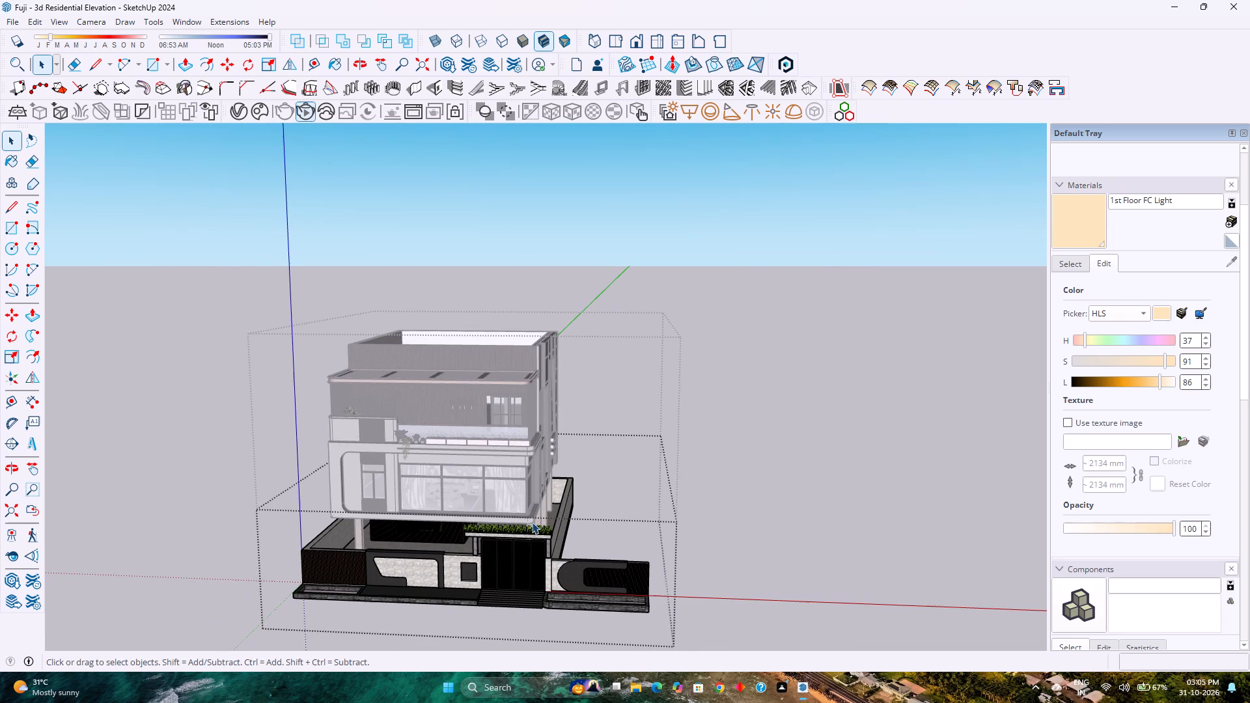
scroll(543, 534, "up", 11)
scroll(508, 478, "up", 4)
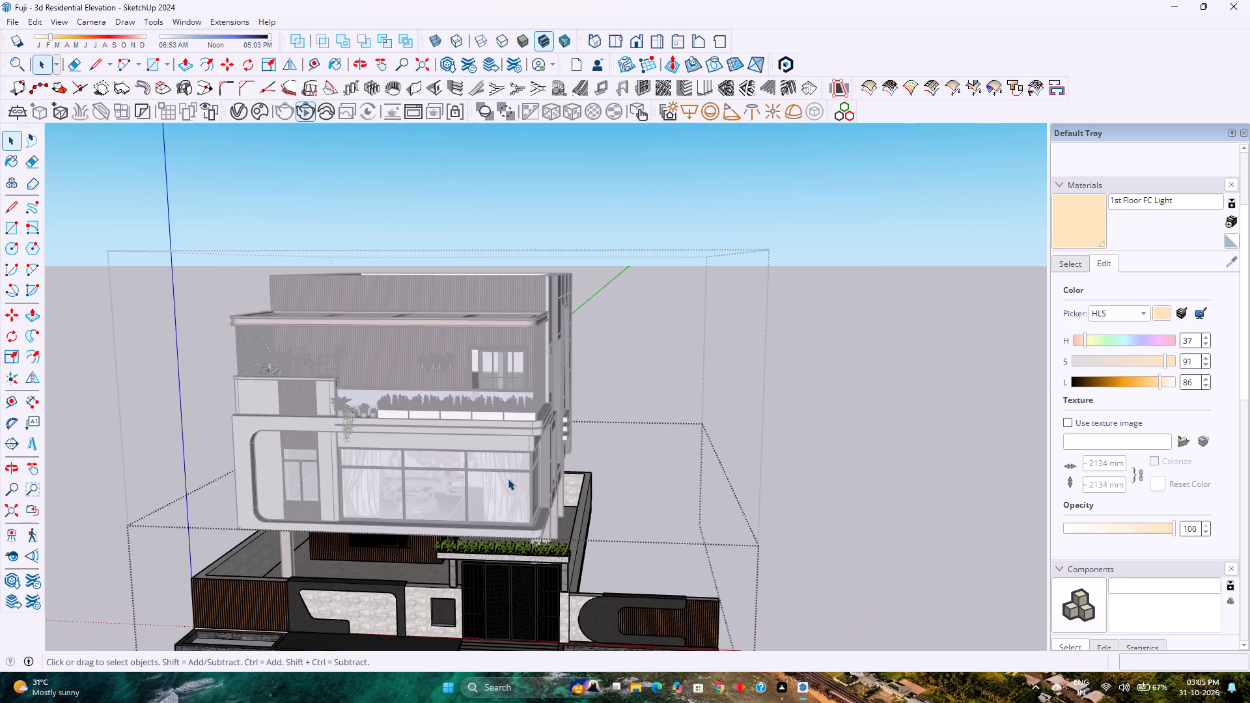
scroll(505, 478, "up", 7)
scroll(503, 478, "down", 4)
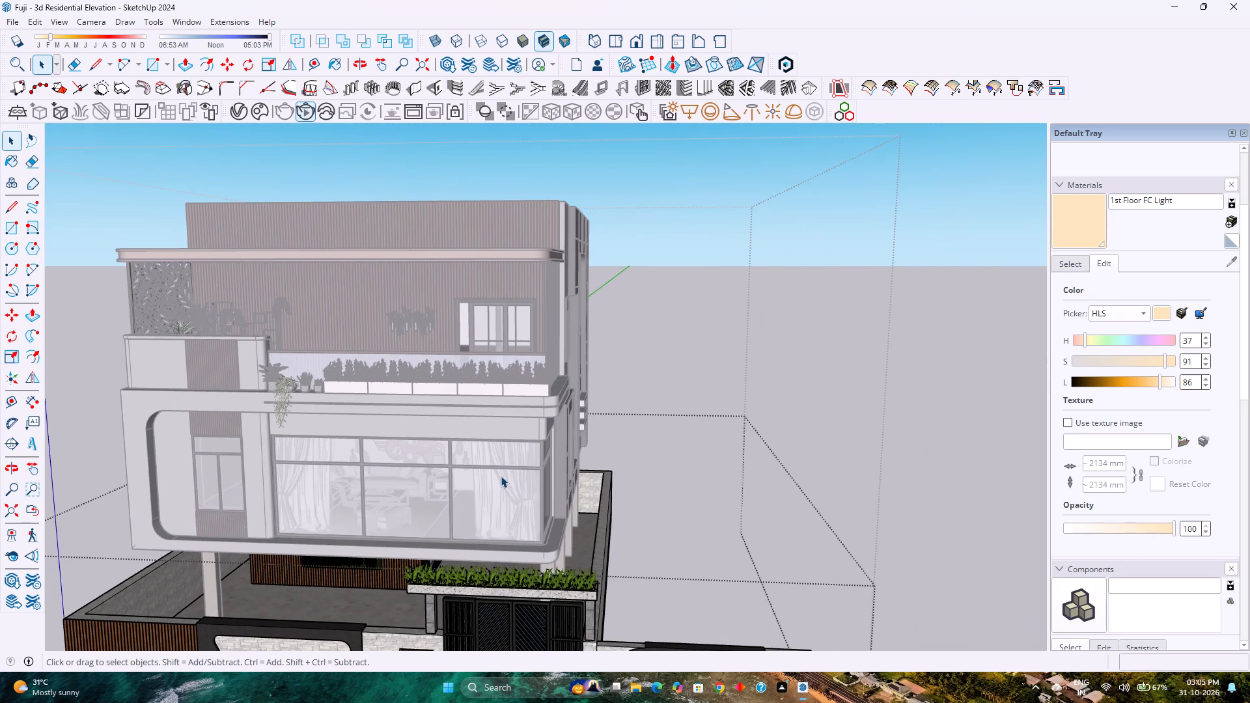
key("Escape")
Save the residential elevation model under its existing file name with the whole house in view.
scroll(495, 469, "down", 8)
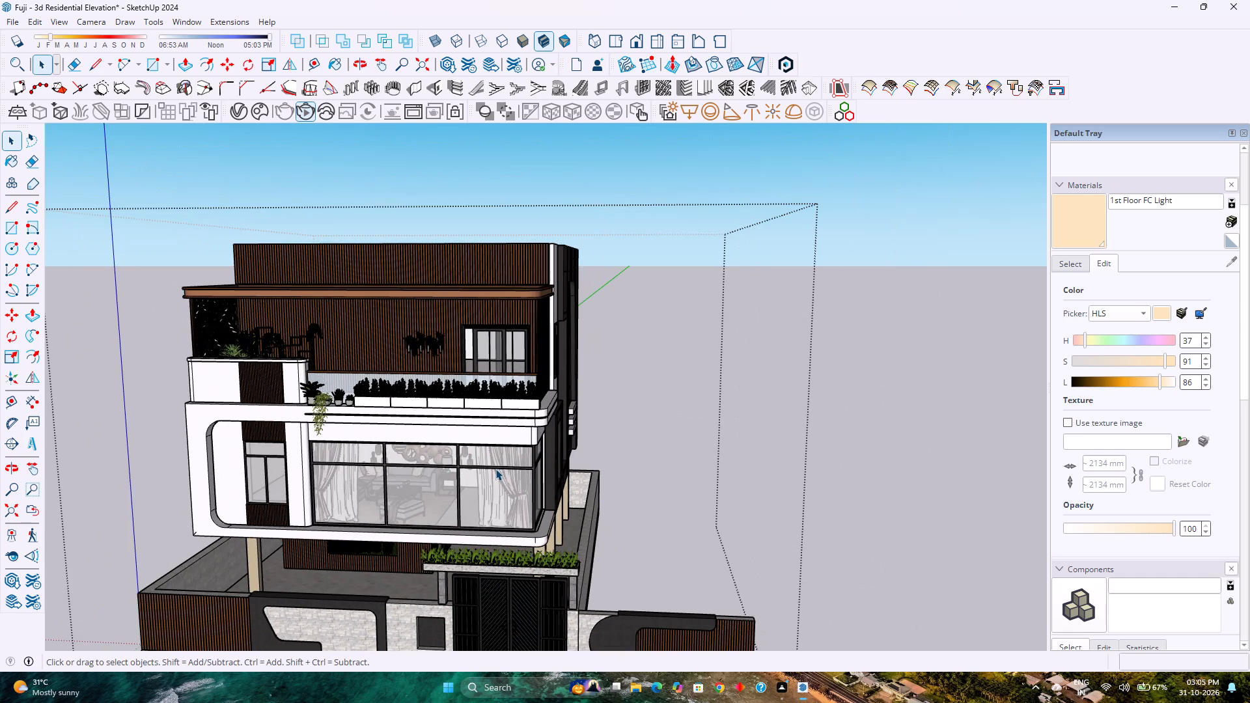
scroll(495, 469, "down", 5)
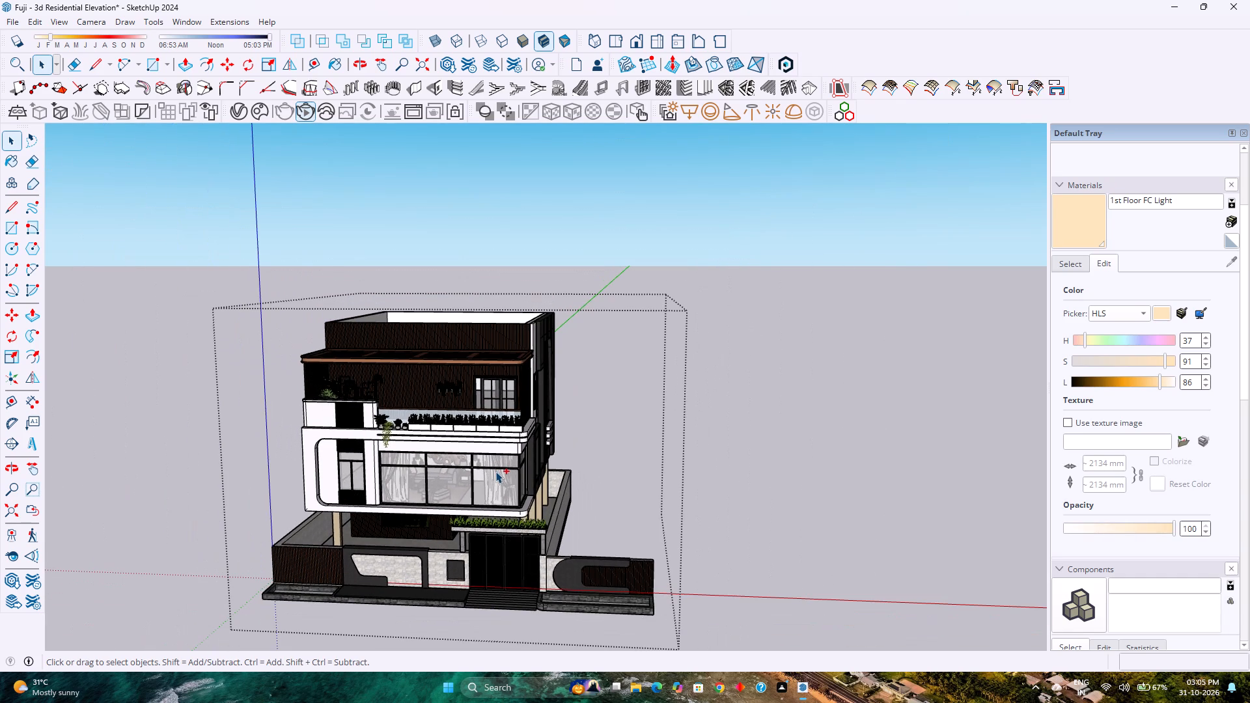
key("ctrl+s")
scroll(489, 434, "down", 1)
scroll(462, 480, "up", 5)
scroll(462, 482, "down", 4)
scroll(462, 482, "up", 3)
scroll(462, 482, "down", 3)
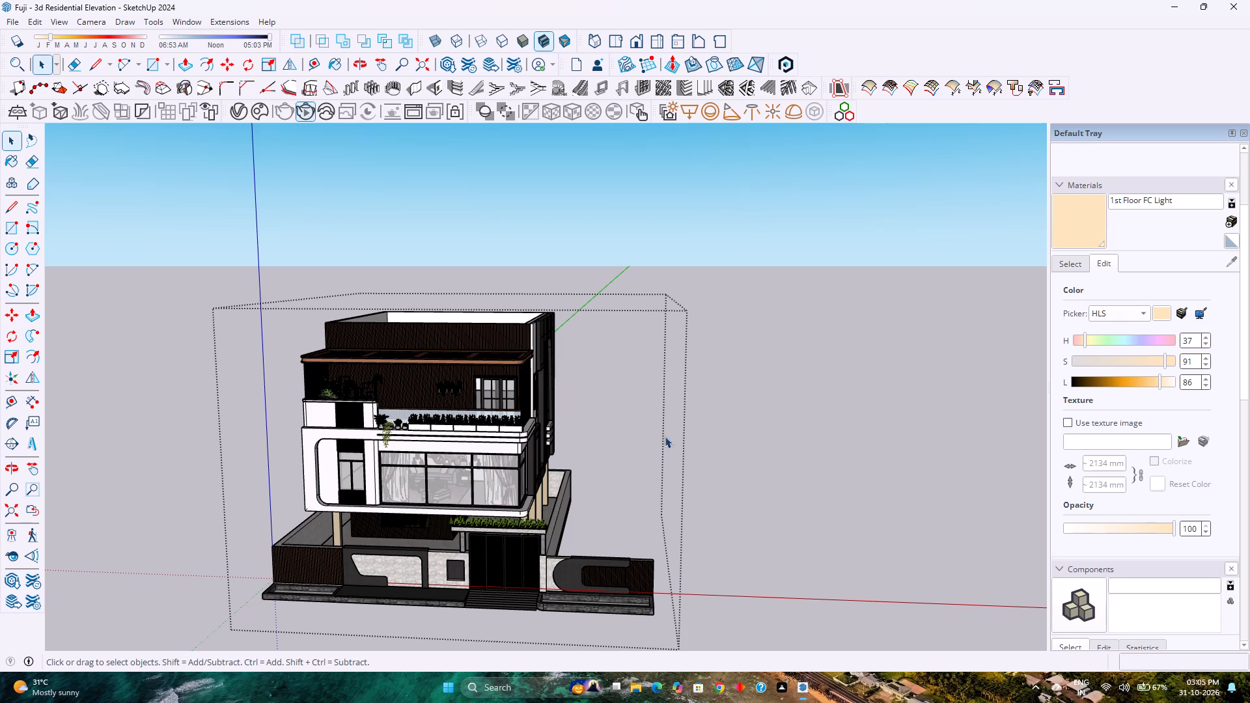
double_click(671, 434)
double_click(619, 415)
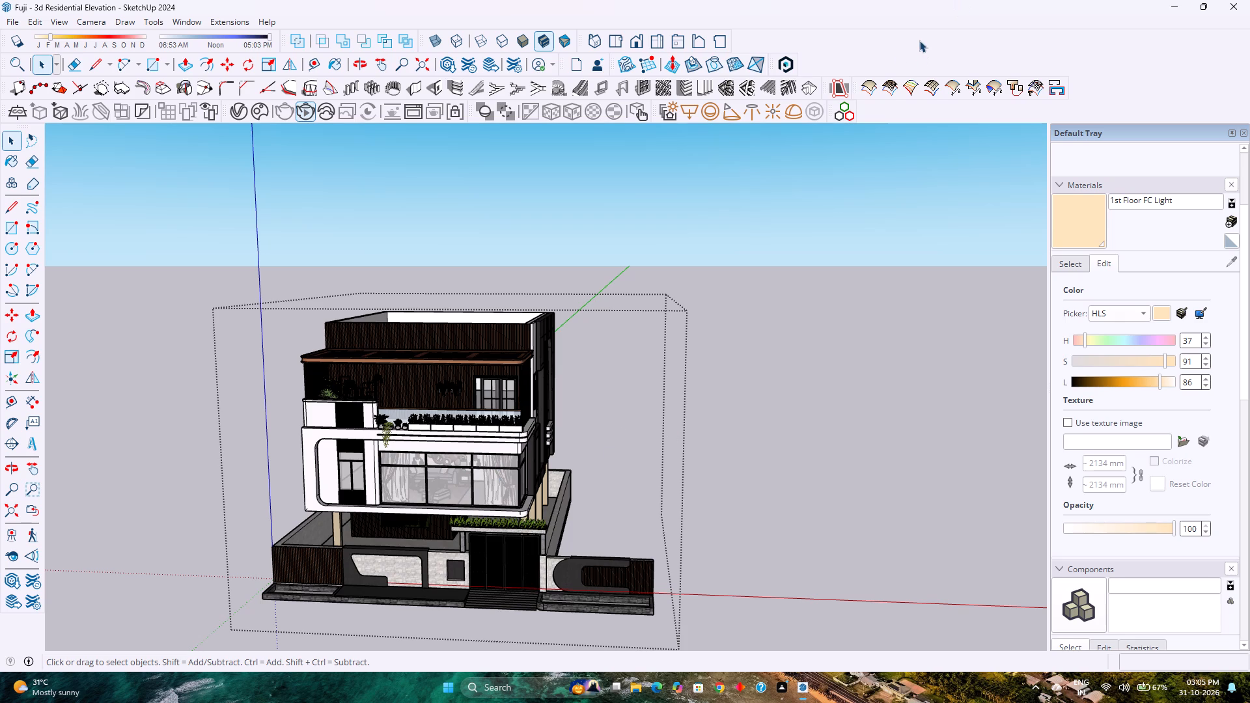
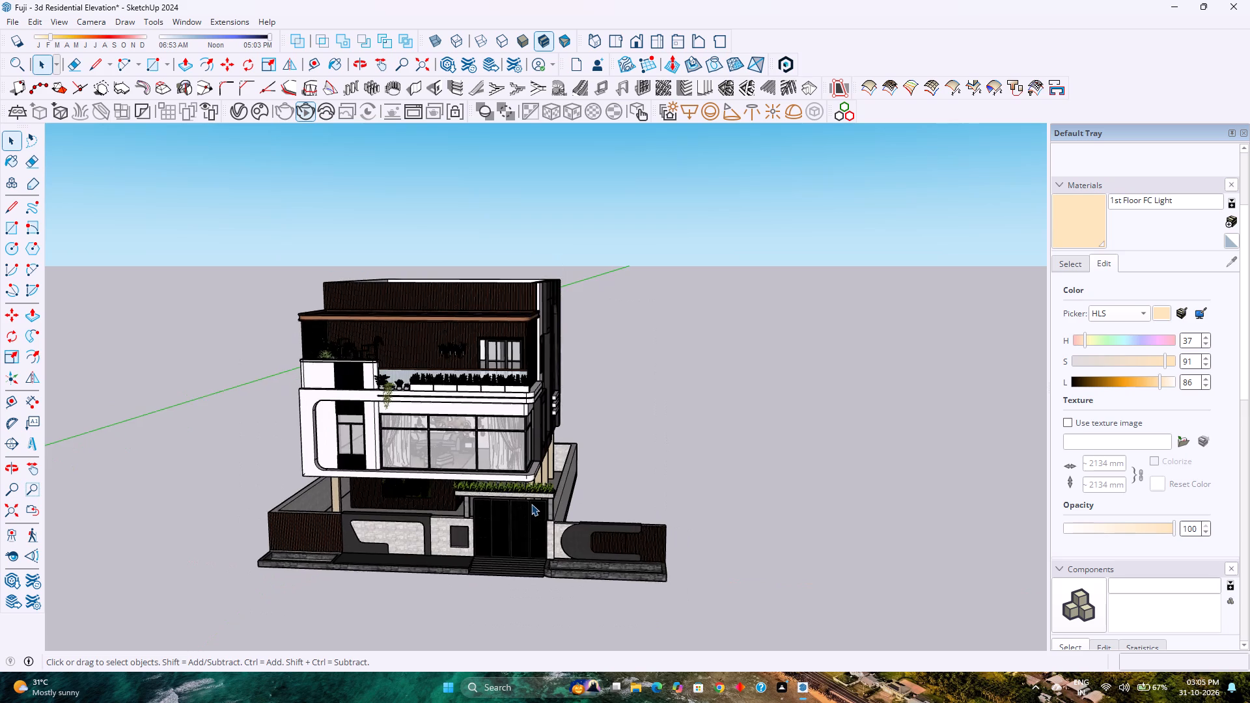
Save the residential elevation model under its existing file name with the front elevation framed up close.
scroll(531, 504, "up", 5)
middle_click_drag(523, 500, 458, 456)
scroll(454, 452, "up", 4)
scroll(454, 452, "down", 2)
middle_click(454, 449, "shift")
middle_click(455, 449, "shift")
middle_click_drag(456, 449, 456, 449, "shift")
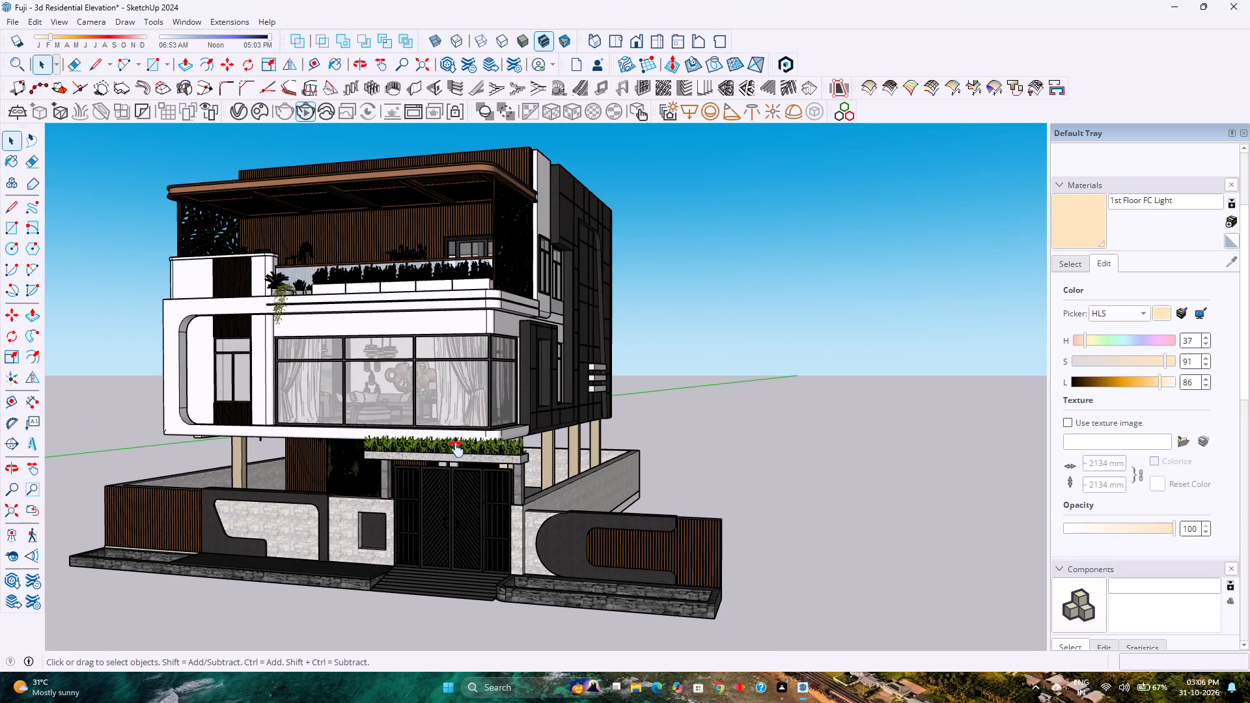
middle_click_drag(456, 449, 531, 496, "shift")
scroll(529, 471, "down", 5)
scroll(531, 365, "up", 3)
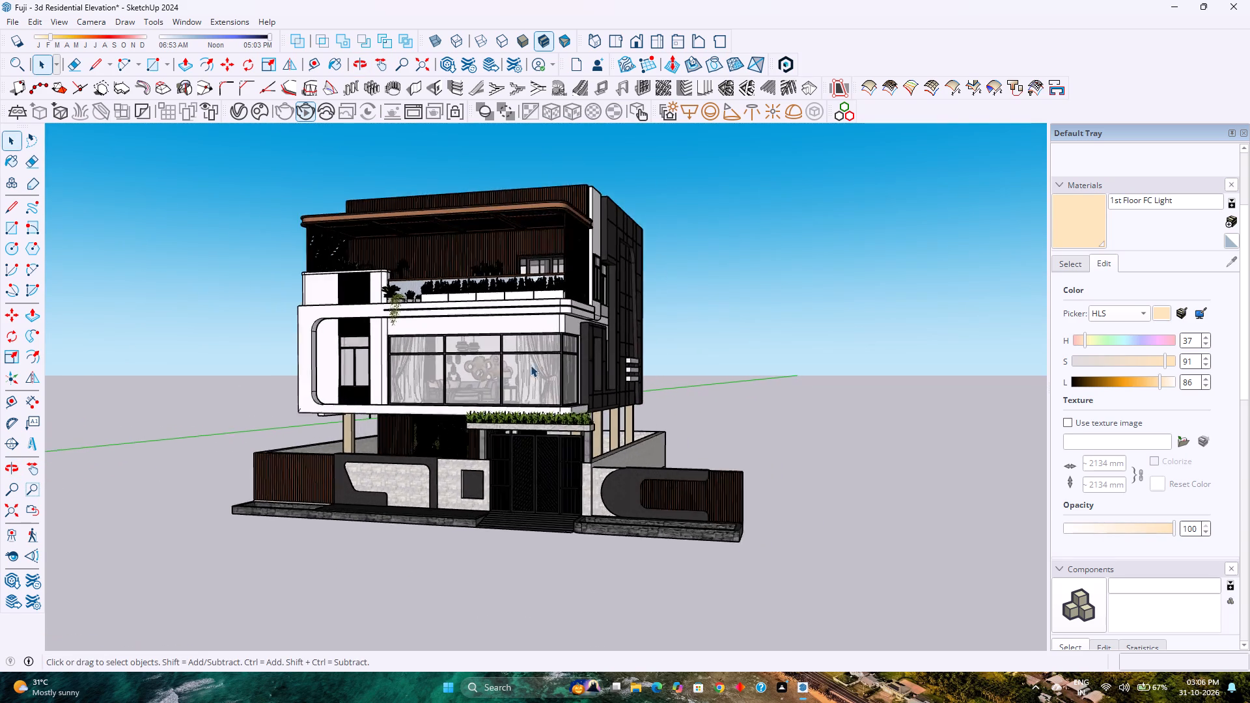
scroll(531, 365, "up", 2)
scroll(535, 292, "down", 1)
scroll(535, 290, "up", 6)
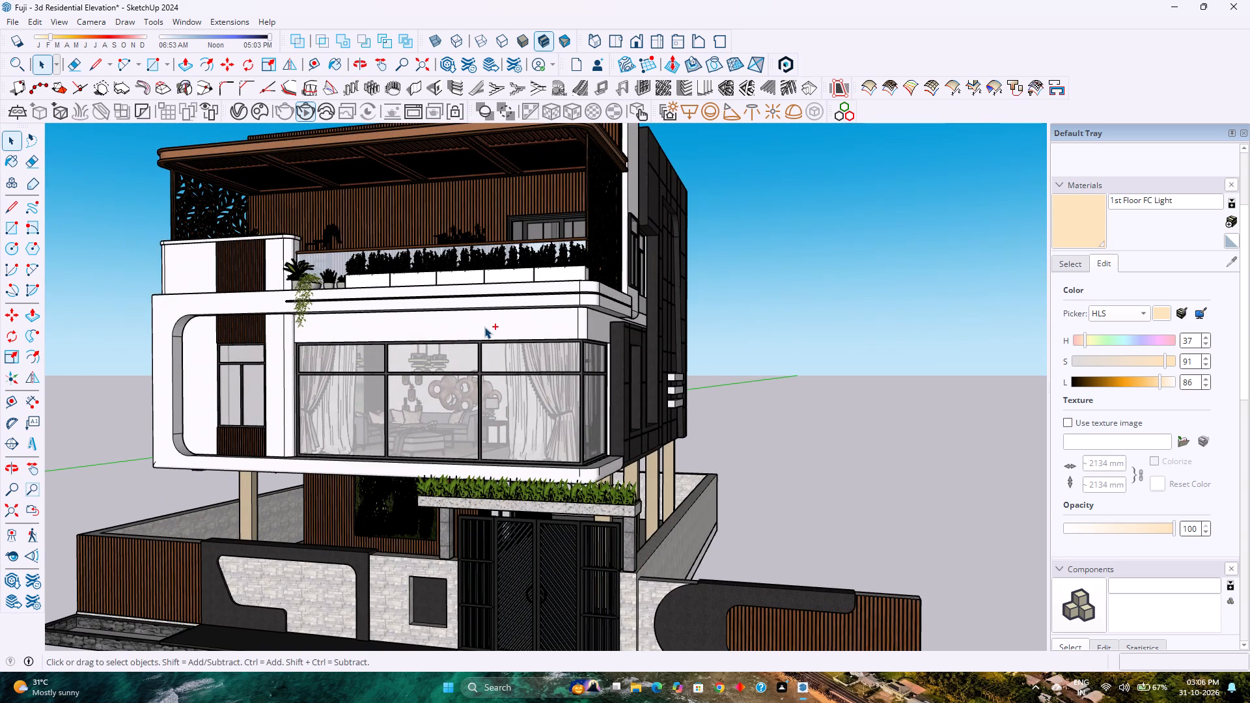
key("ctrl+s")
Stop the running interactive render and start it again for the close view of the house's front elevation.
left_click(305, 116)
triple_click(305, 116)
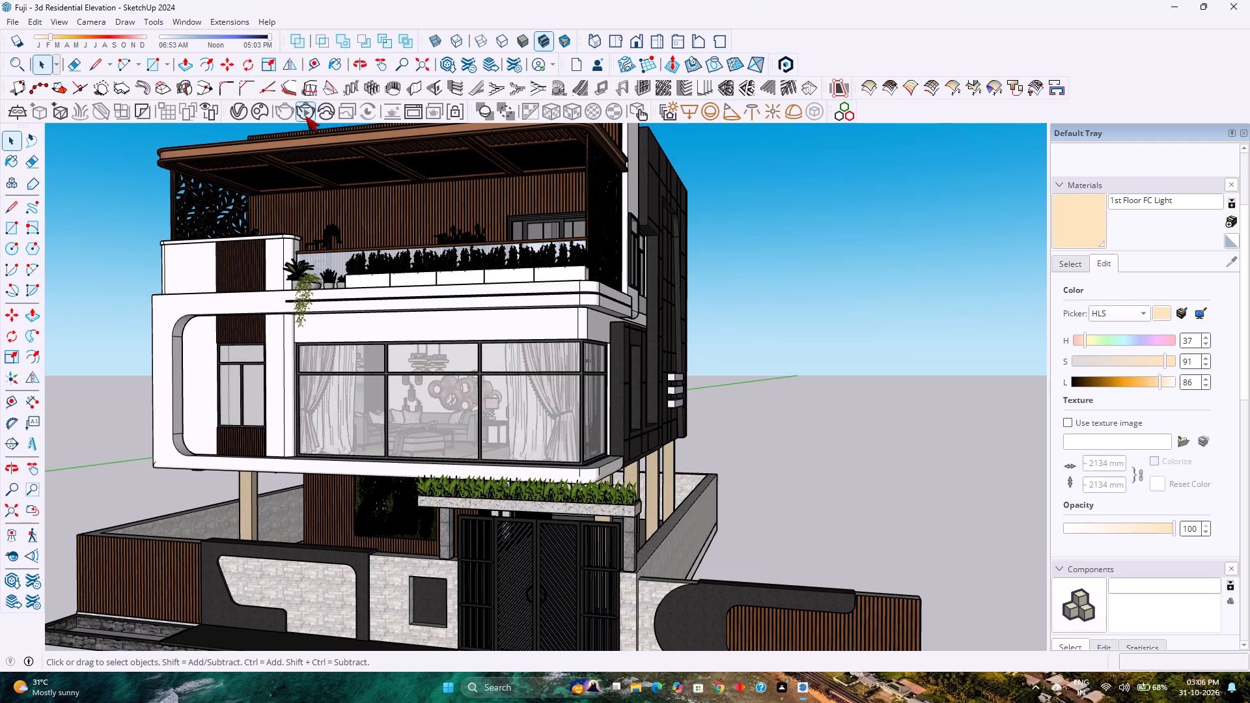
left_click(305, 116)
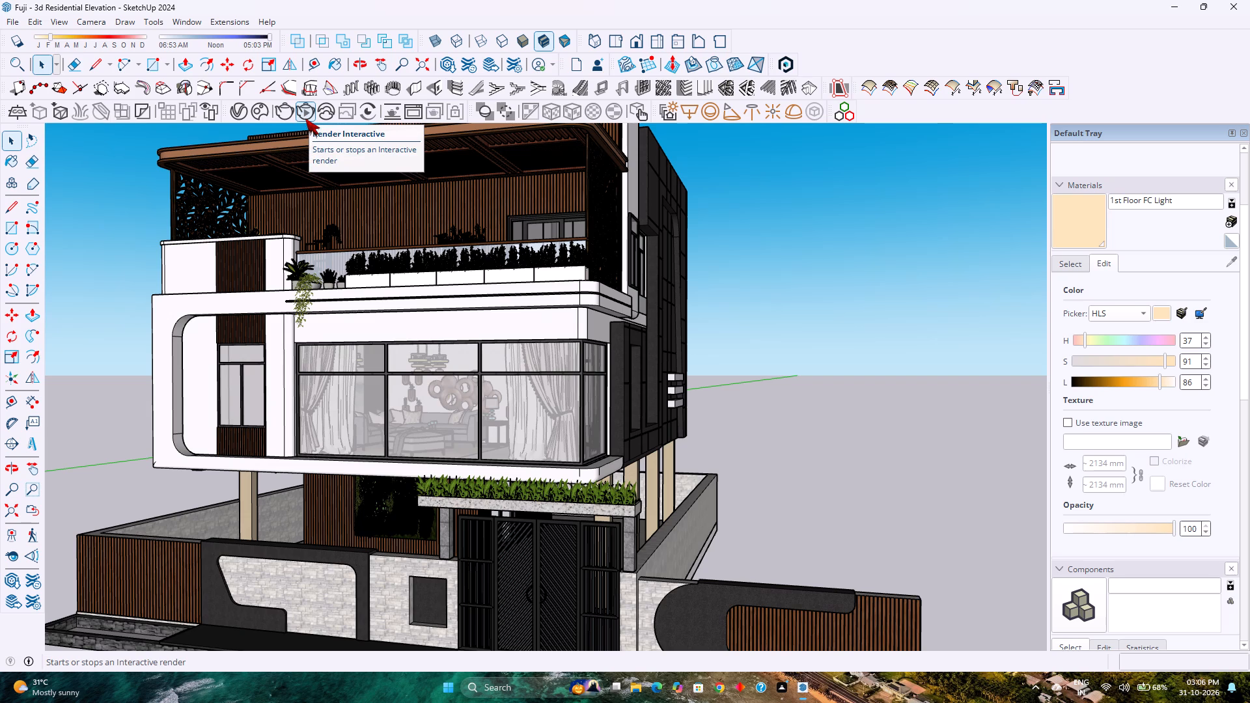
left_click(305, 118)
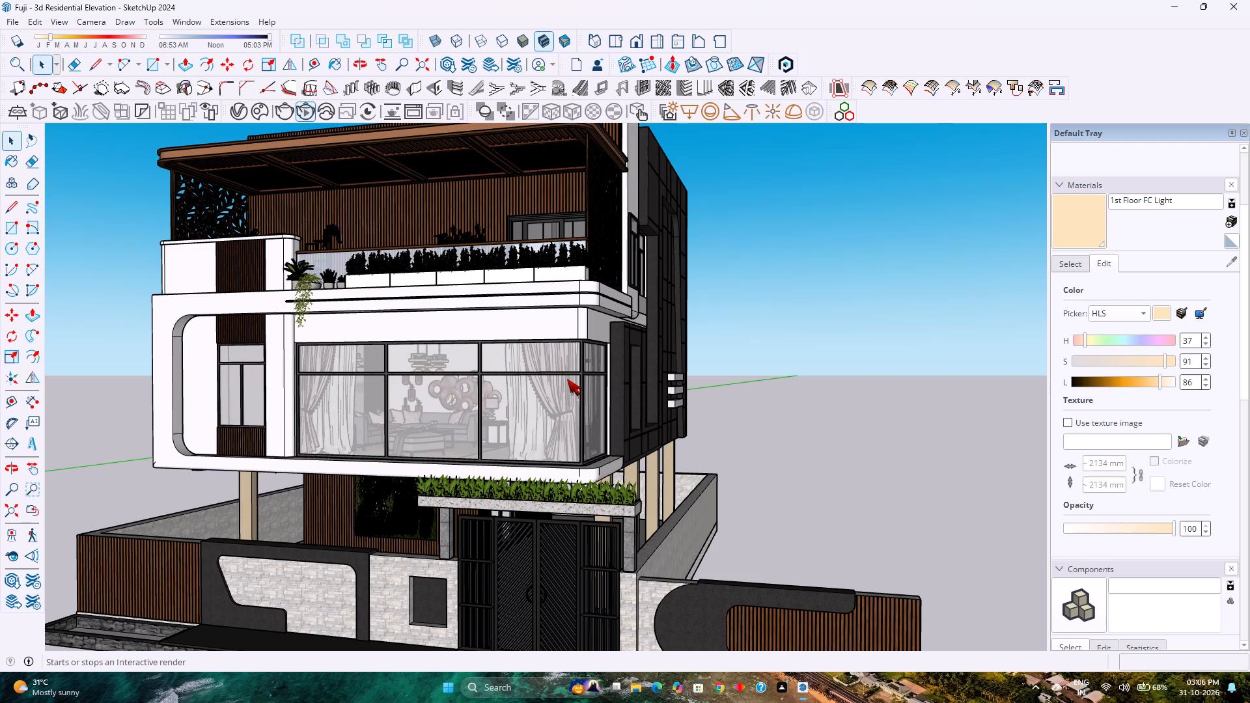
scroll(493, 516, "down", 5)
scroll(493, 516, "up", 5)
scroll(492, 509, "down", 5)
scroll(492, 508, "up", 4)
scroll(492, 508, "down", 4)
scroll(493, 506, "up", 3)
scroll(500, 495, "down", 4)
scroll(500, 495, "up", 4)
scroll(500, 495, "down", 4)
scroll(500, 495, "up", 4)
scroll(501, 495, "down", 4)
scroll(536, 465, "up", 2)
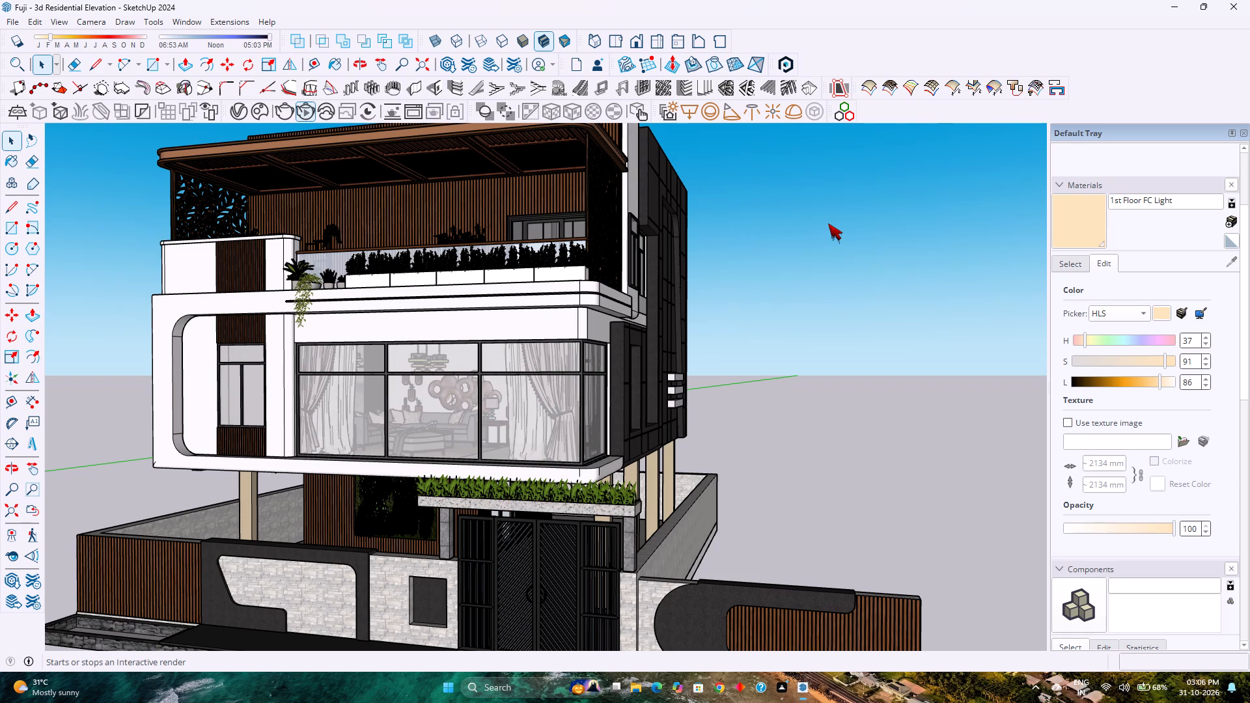
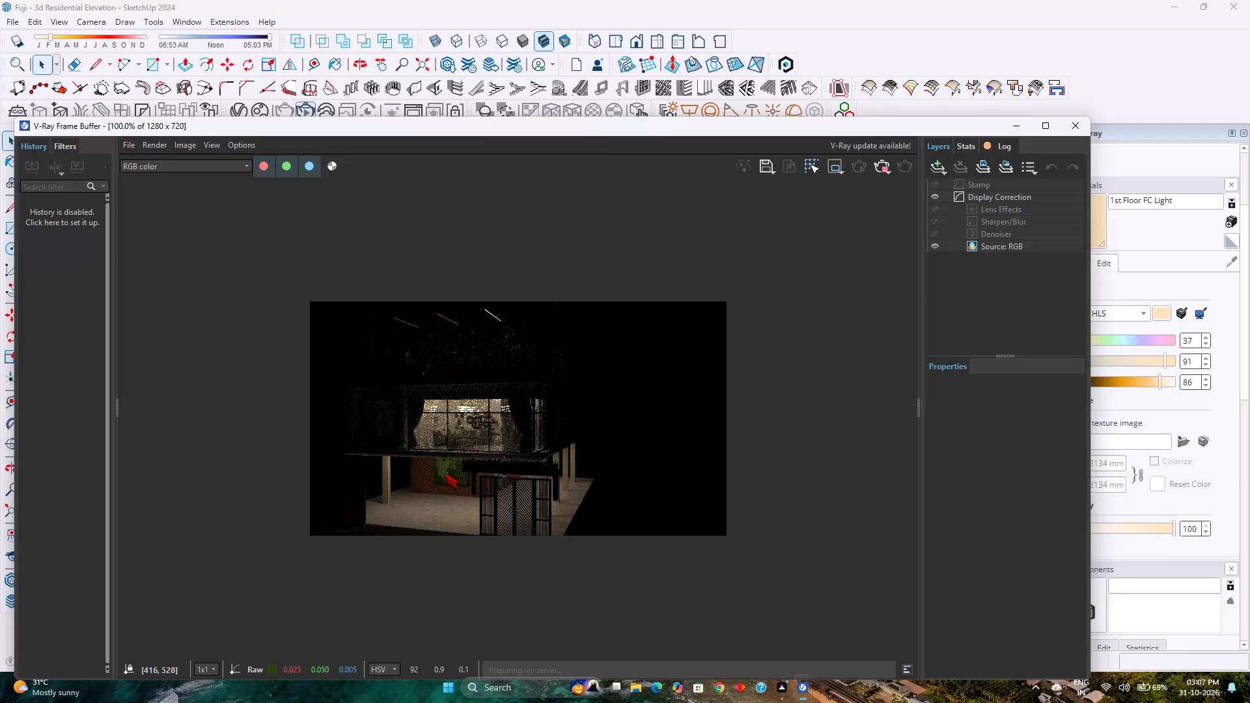
Move the sun's time of day back to late afternoon, slightly before sunset, to light the front elevation render.
scroll(445, 473, "down", 2)
scroll(445, 473, "up", 3)
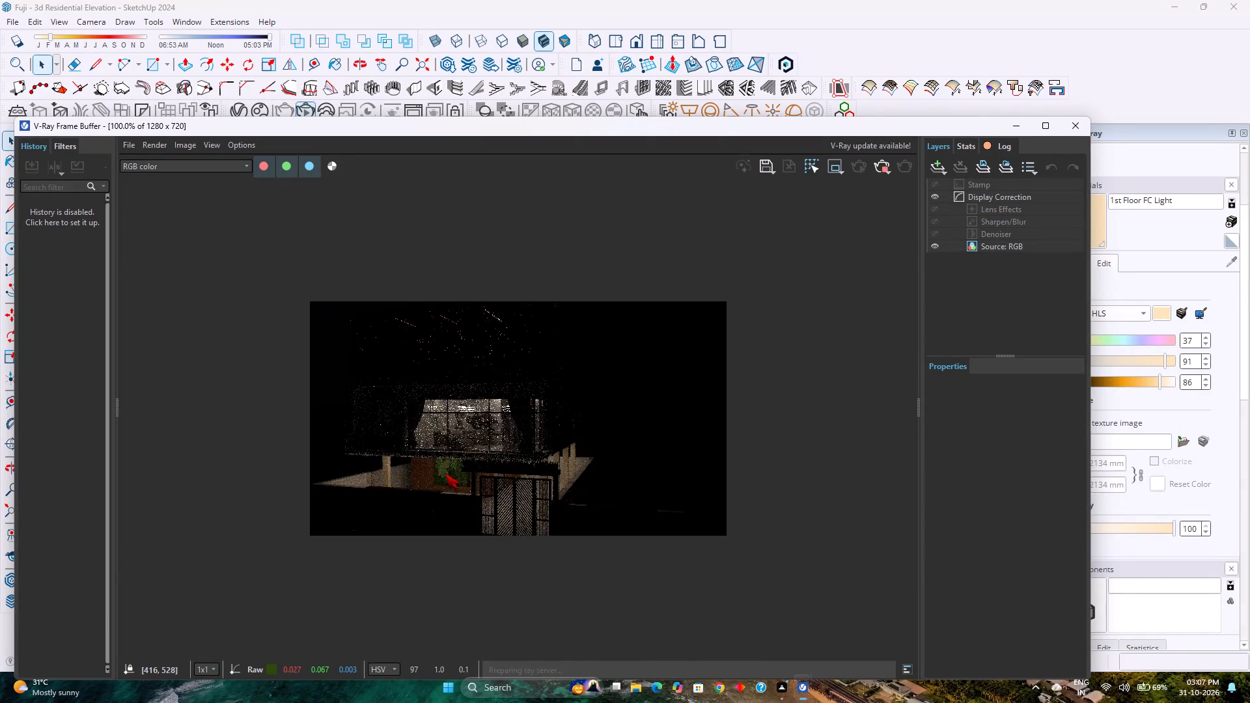
scroll(445, 473, "down", 1)
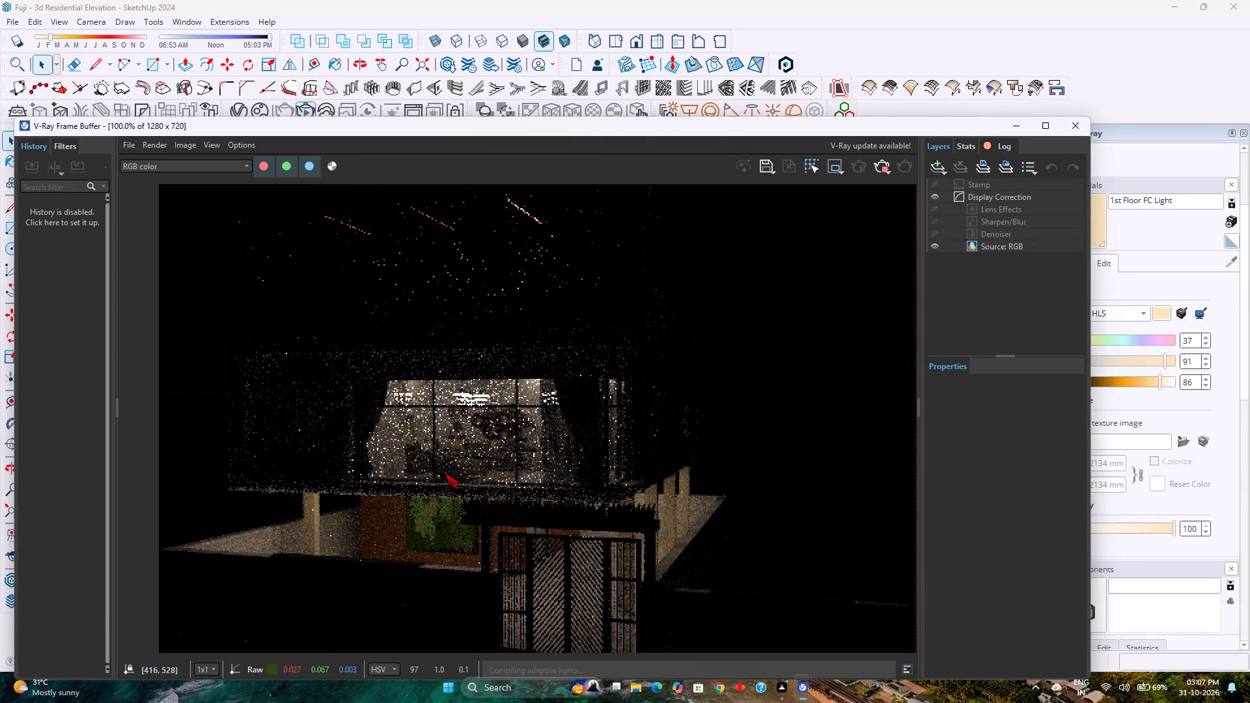
scroll(445, 473, "down", 1)
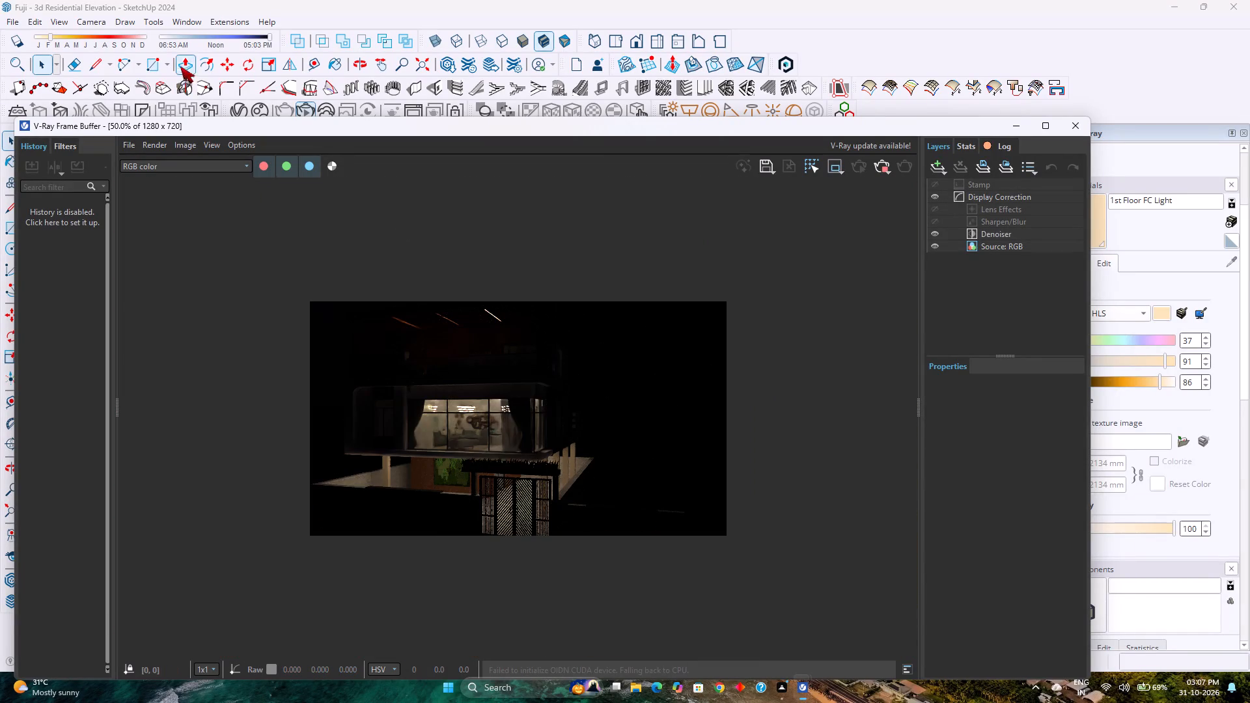
left_click_drag(262, 40, 230, 43)
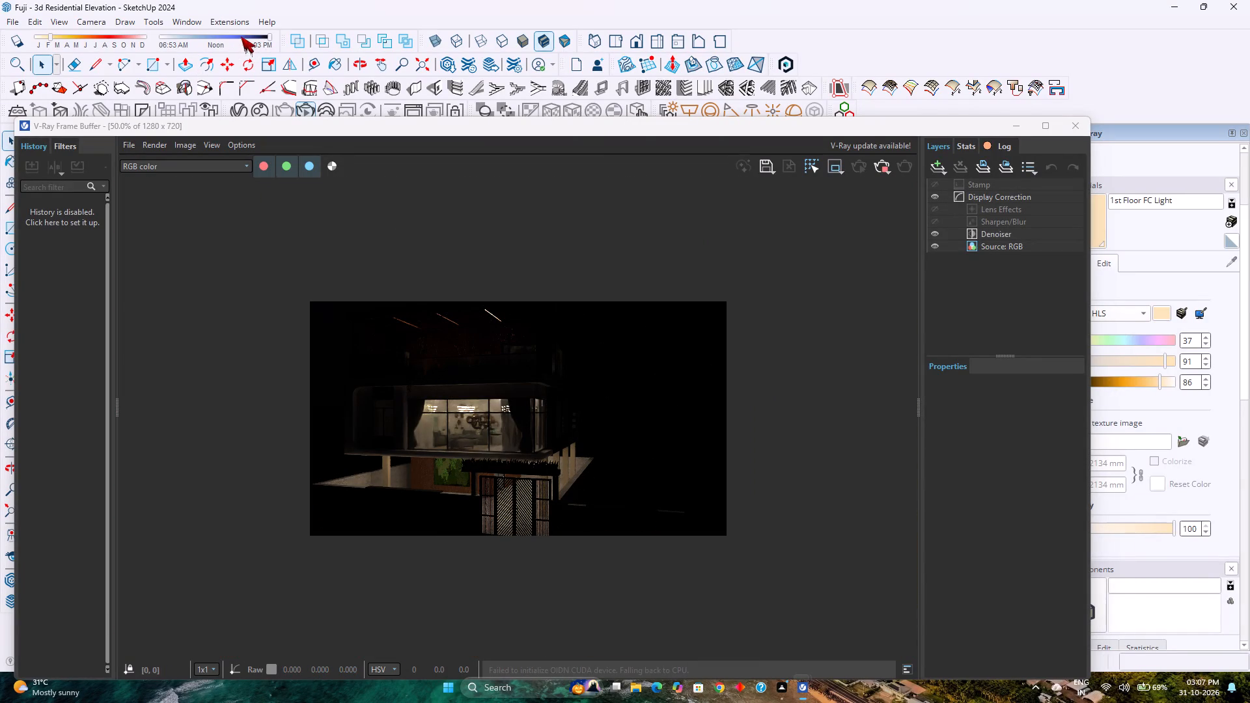
double_click(252, 38)
left_click(251, 38)
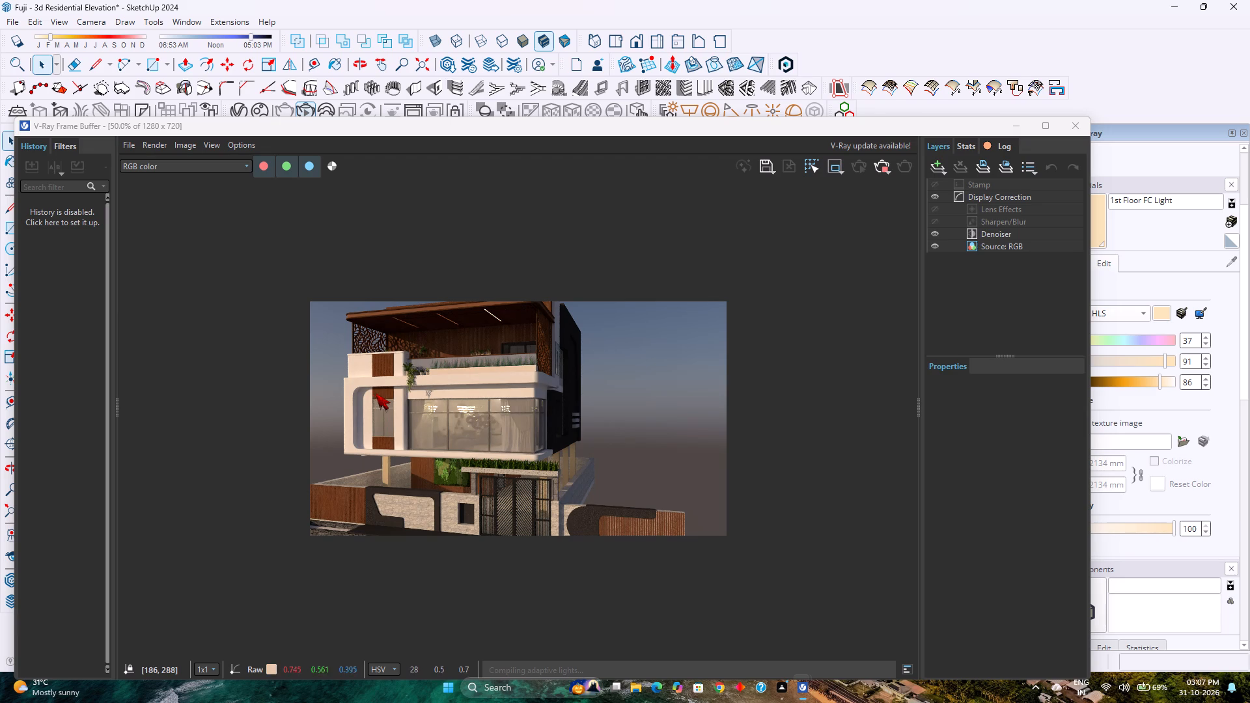
Examine the first-floor glazing and the interior behind it in the late-afternoon render of the front elevation.
scroll(457, 398, "down", 1)
scroll(456, 432, "up", 2)
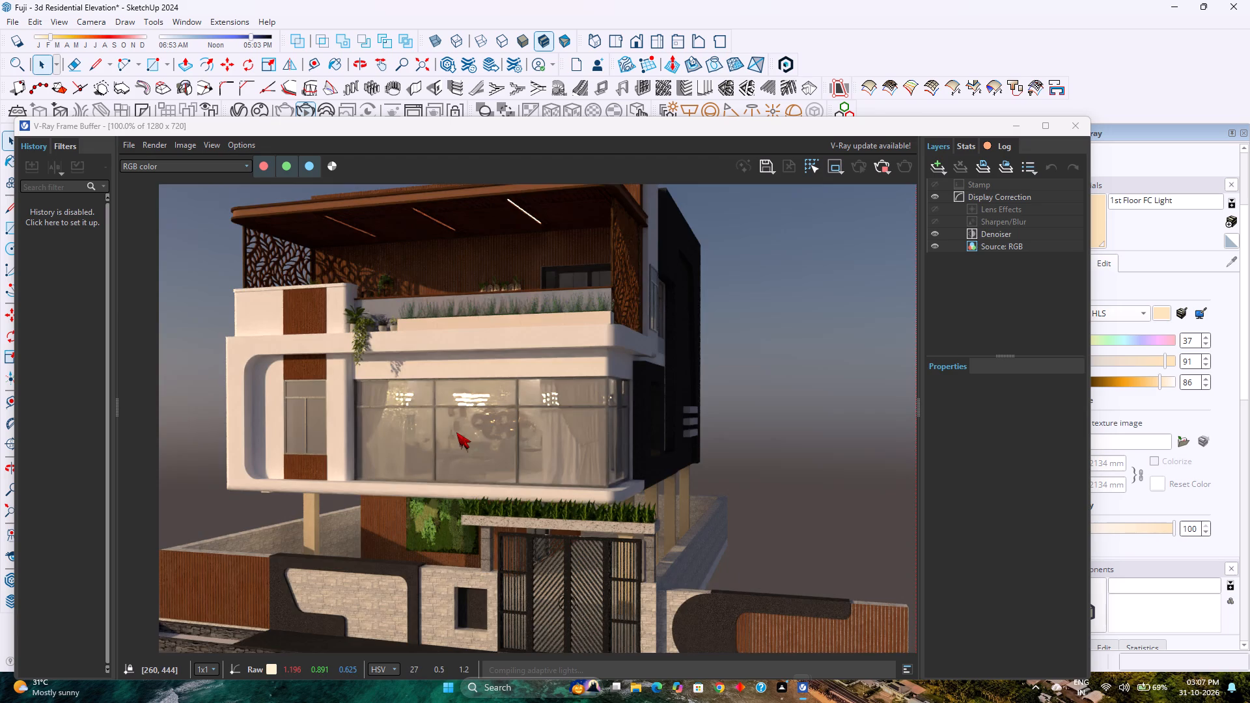
scroll(452, 435, "down", 1)
scroll(452, 435, "up", 1)
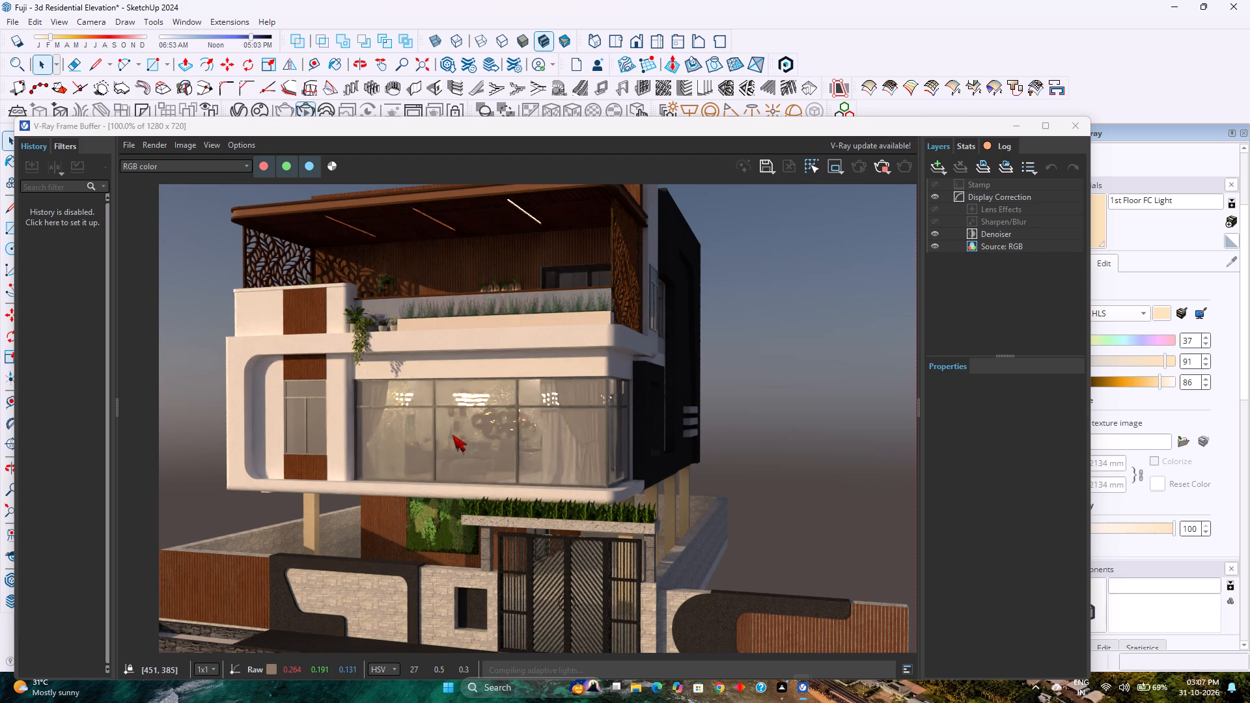
scroll(452, 435, "down", 1)
scroll(452, 435, "up", 1)
scroll(452, 435, "down", 1)
scroll(452, 435, "up", 1)
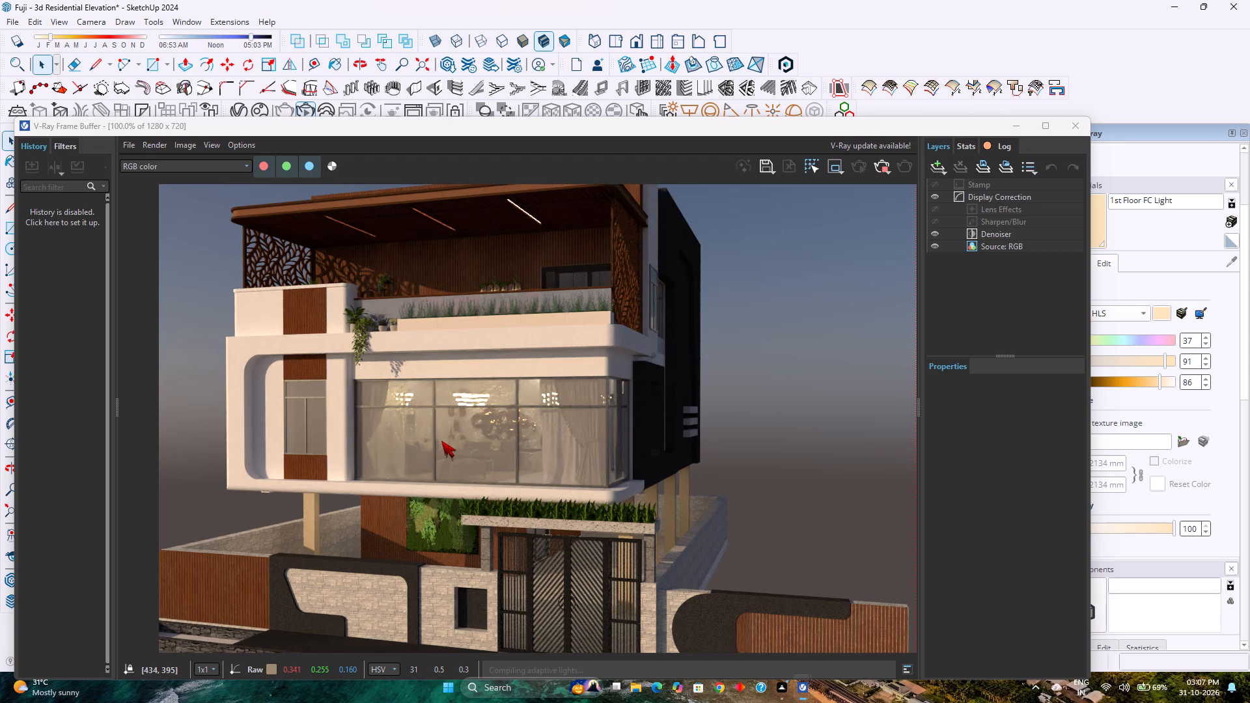
scroll(441, 441, "down", 1)
scroll(441, 441, "up", 4)
scroll(486, 440, "down", 4)
middle_click_drag(492, 474, 492, 445)
scroll(485, 439, "up", 2)
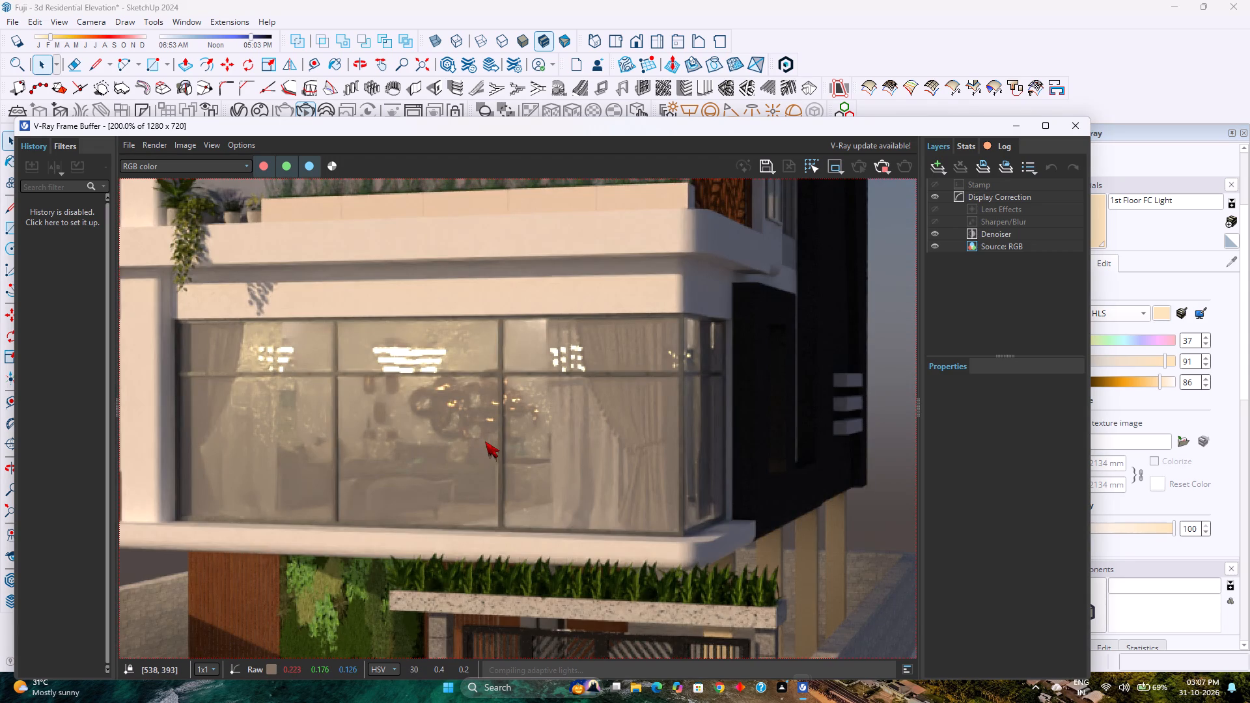
scroll(476, 449, "down", 1)
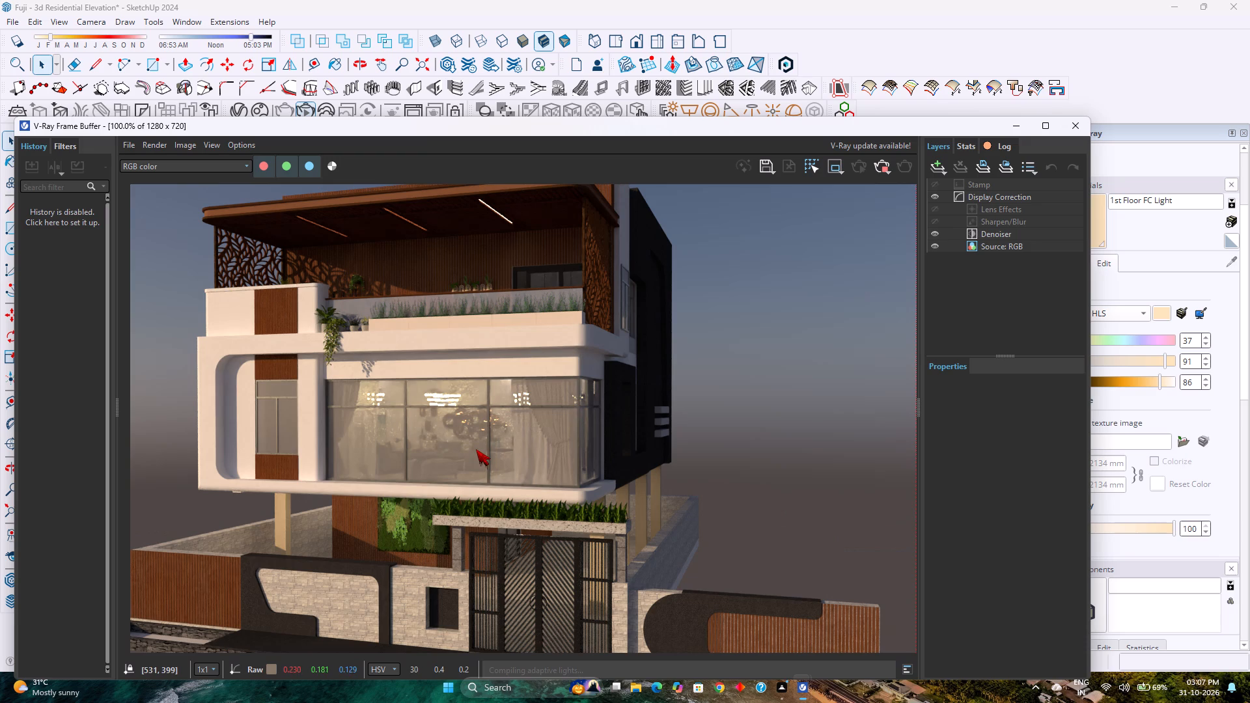
scroll(421, 430, "up", 3)
scroll(421, 430, "down", 2)
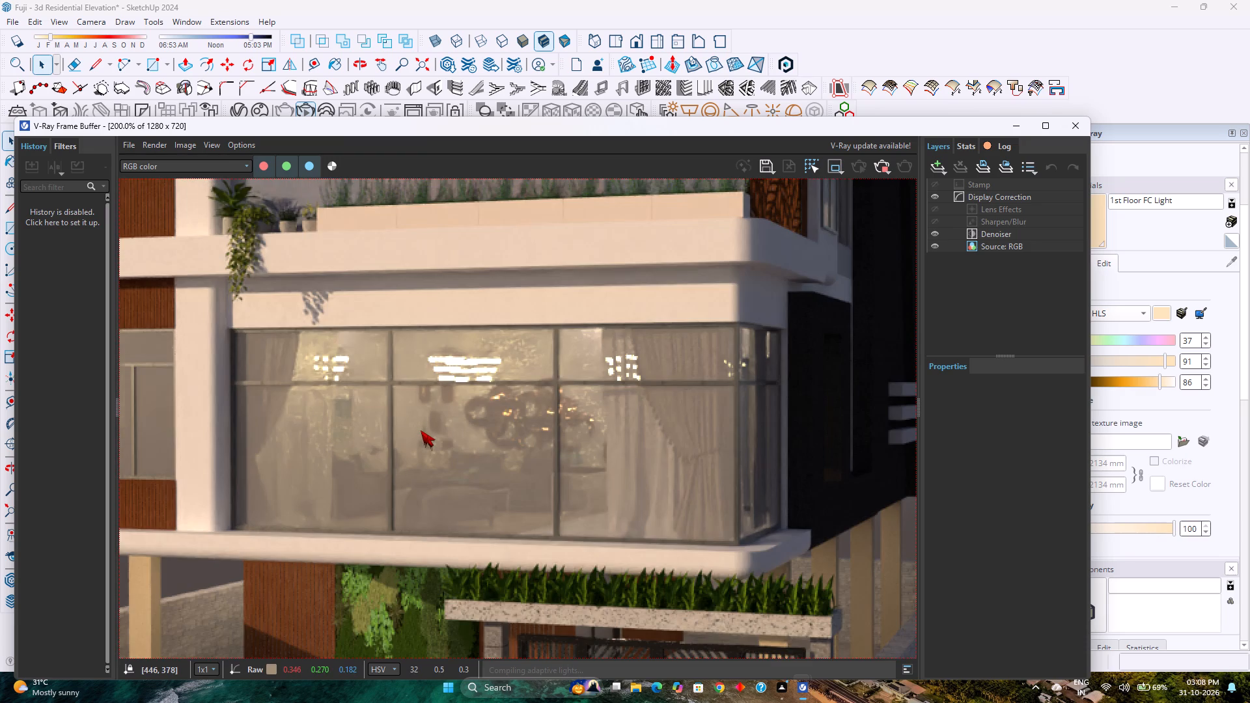
scroll(421, 430, "down", 1)
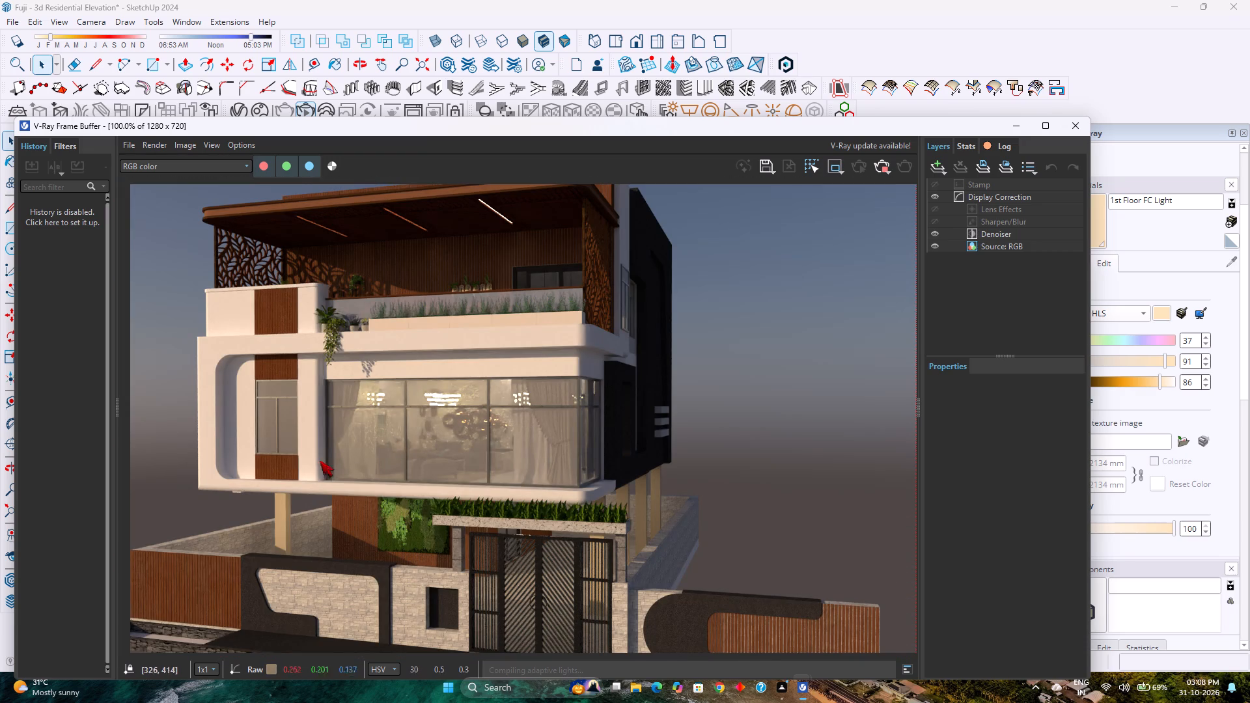
scroll(316, 461, "up", 2)
scroll(316, 461, "down", 3)
scroll(316, 461, "up", 1)
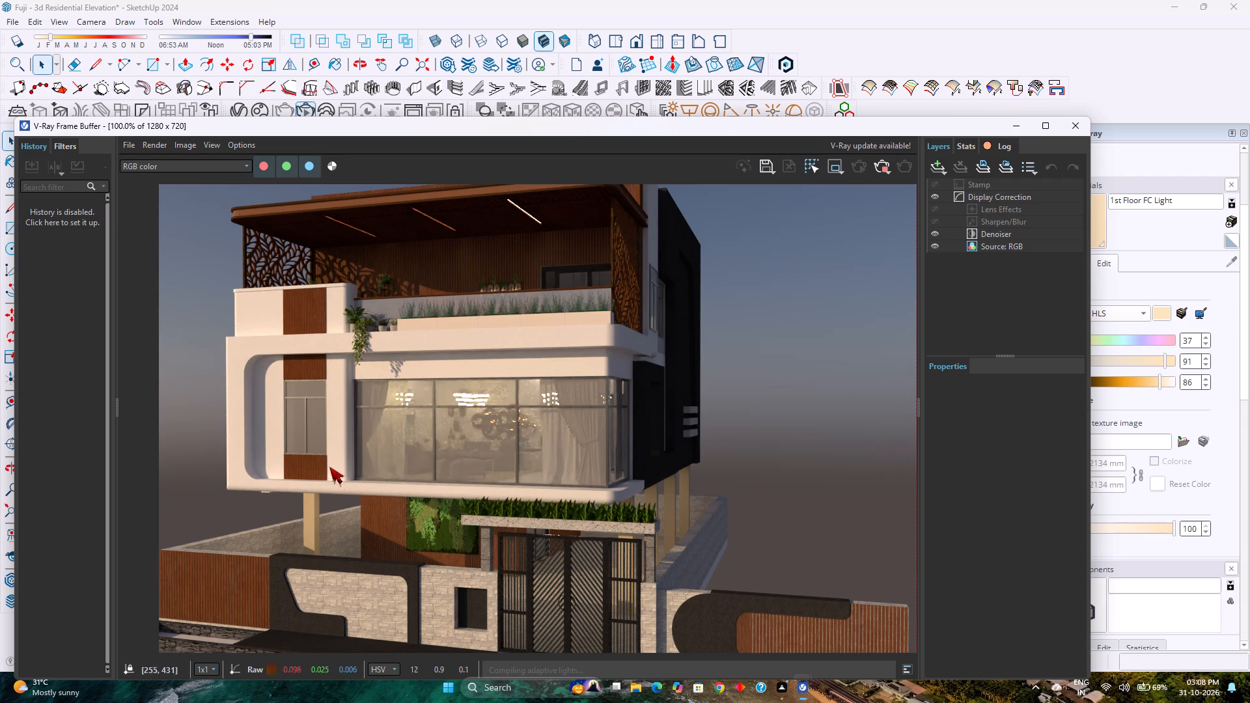
Examine the compound wall, vertical garden and entrance gate in the render, and close the render window.
scroll(410, 604, "up", 2)
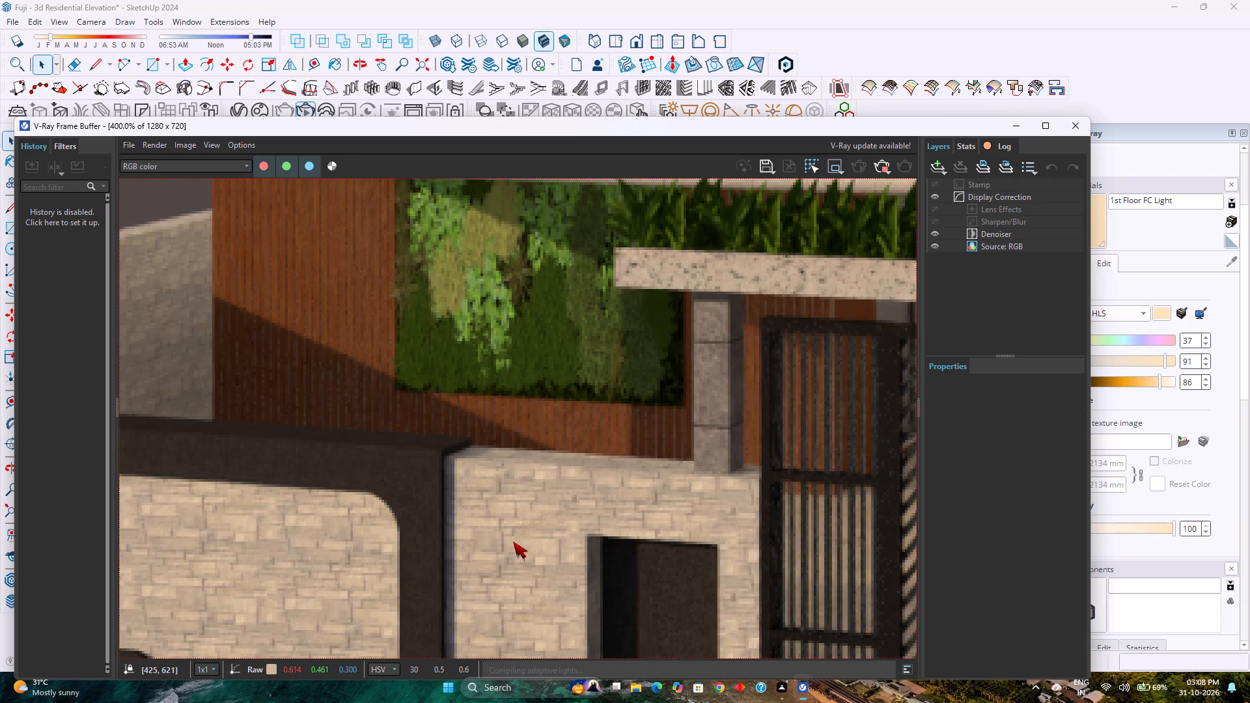
scroll(513, 542, "down", 2)
scroll(642, 585, "up", 2)
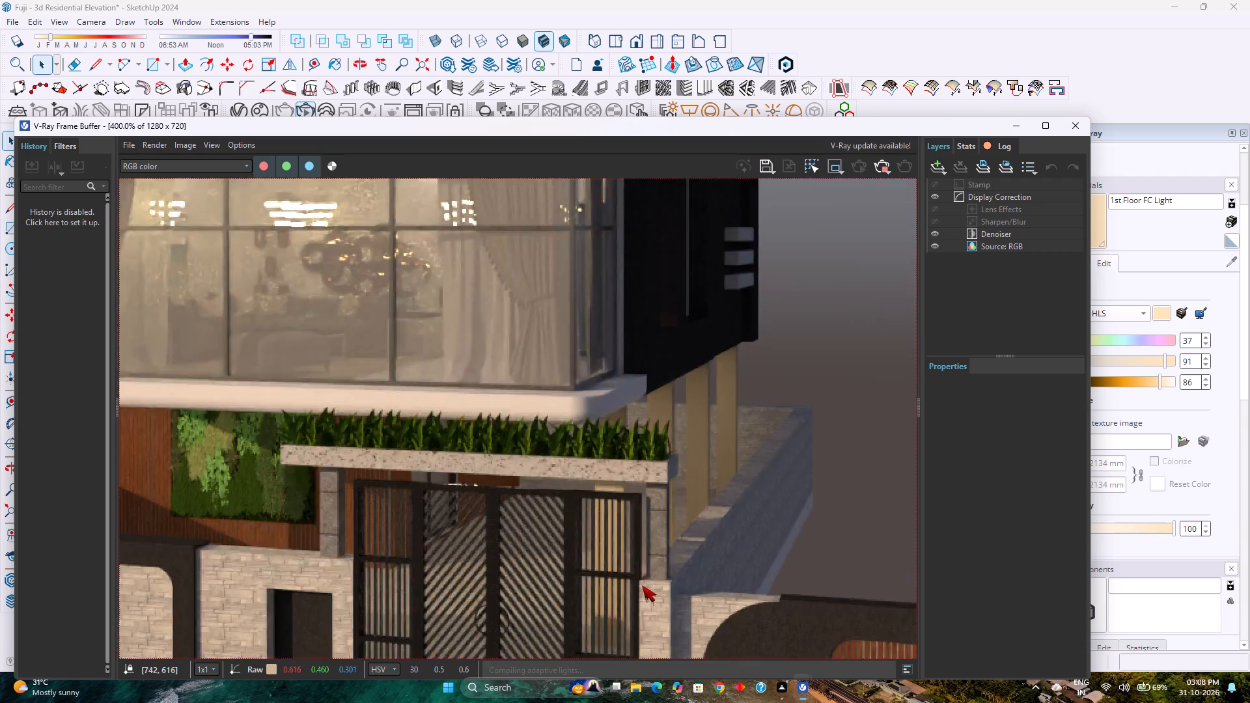
scroll(642, 585, "down", 2)
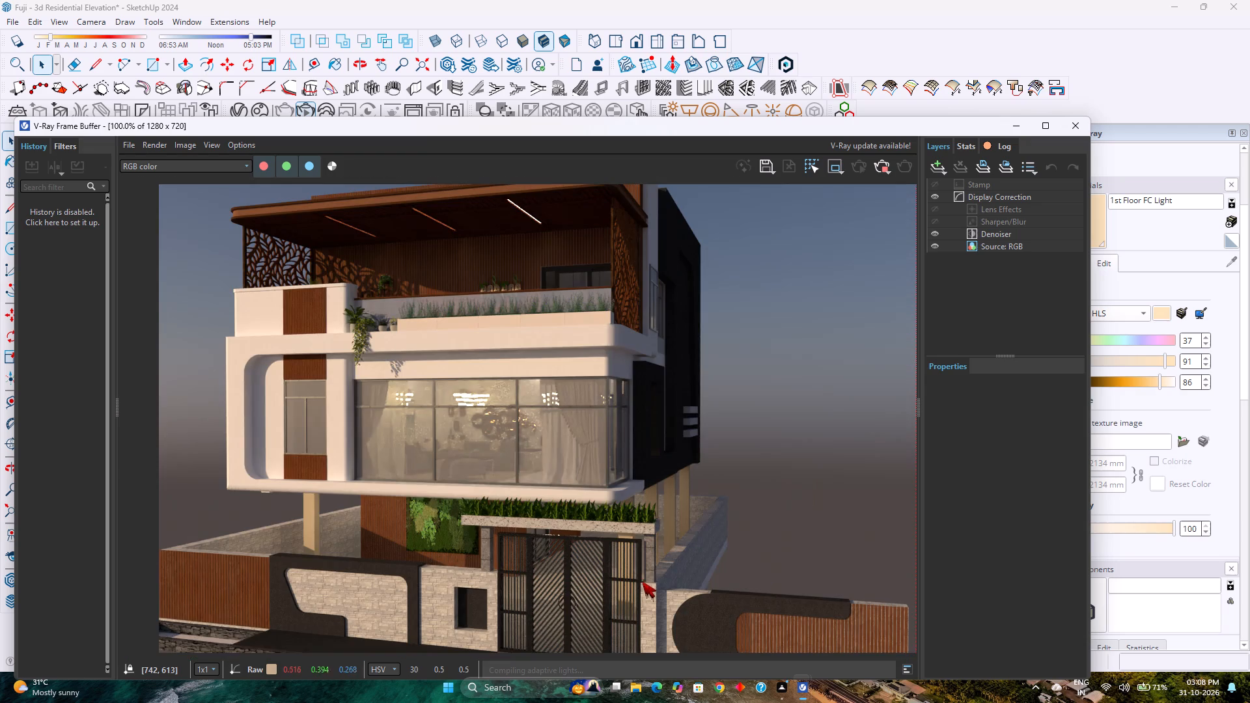
scroll(642, 575, "down", 1)
scroll(544, 469, "up", 1)
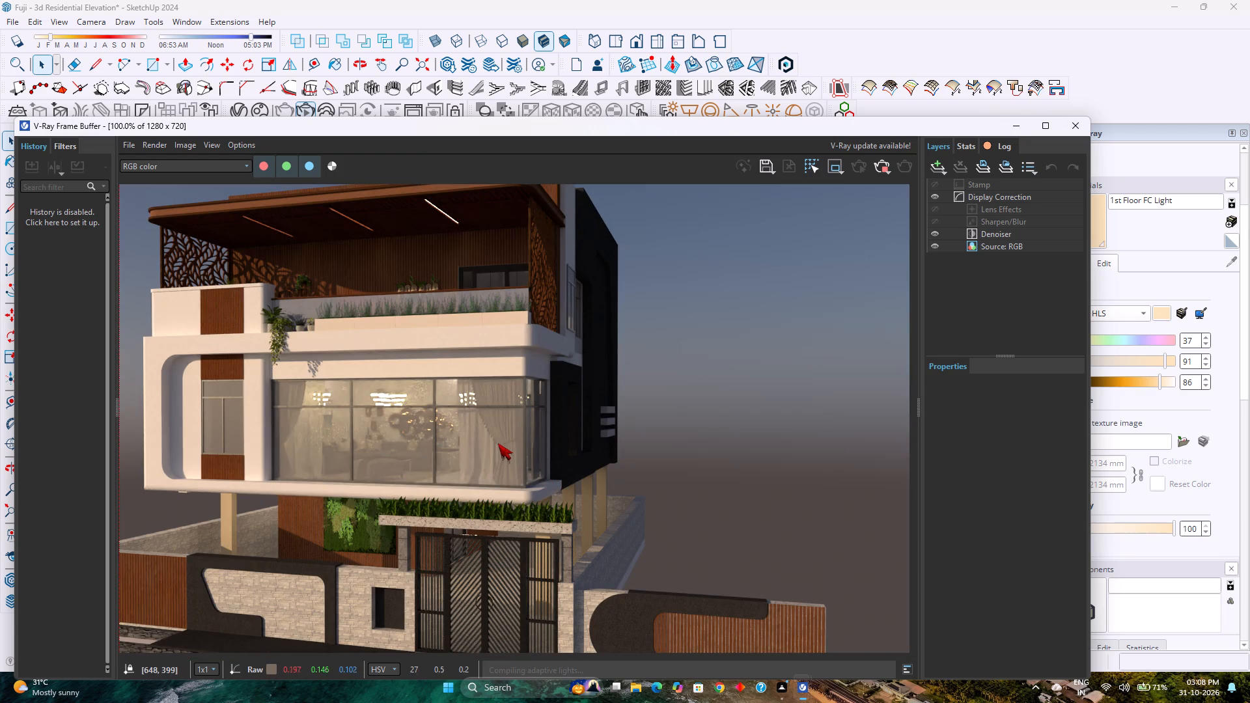
scroll(497, 443, "down", 1)
scroll(484, 513, "up", 1)
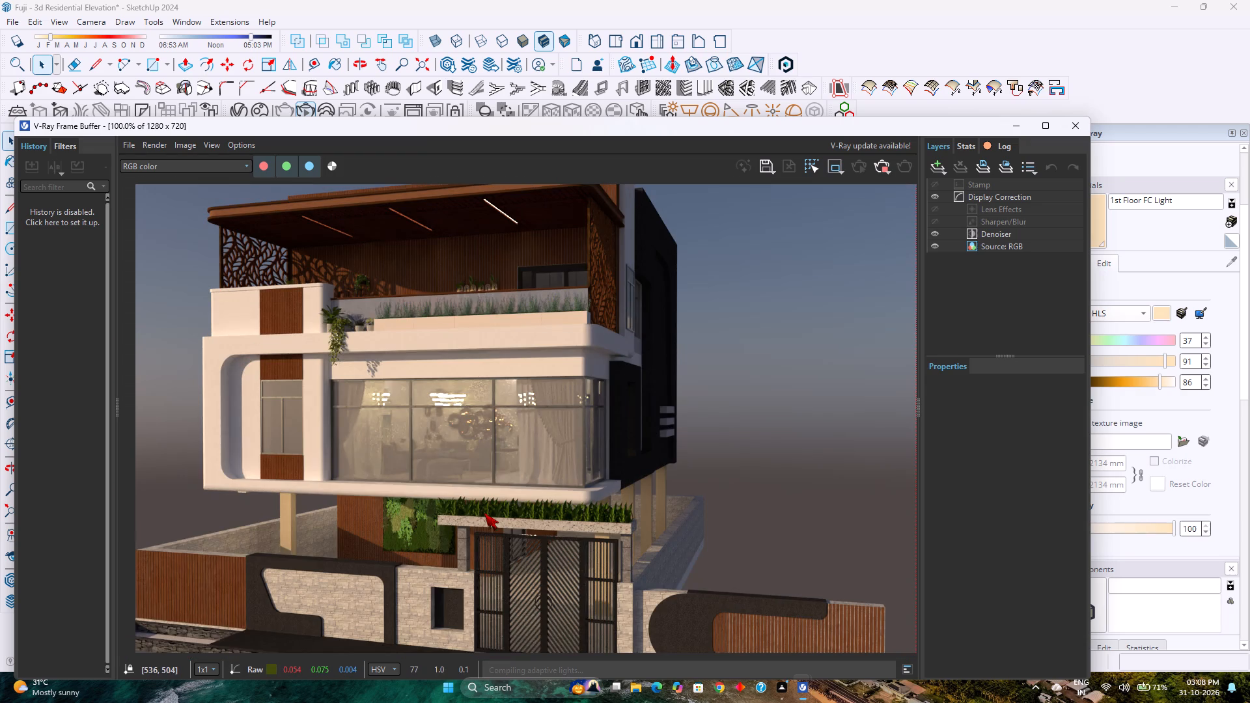
left_click(1085, 132)
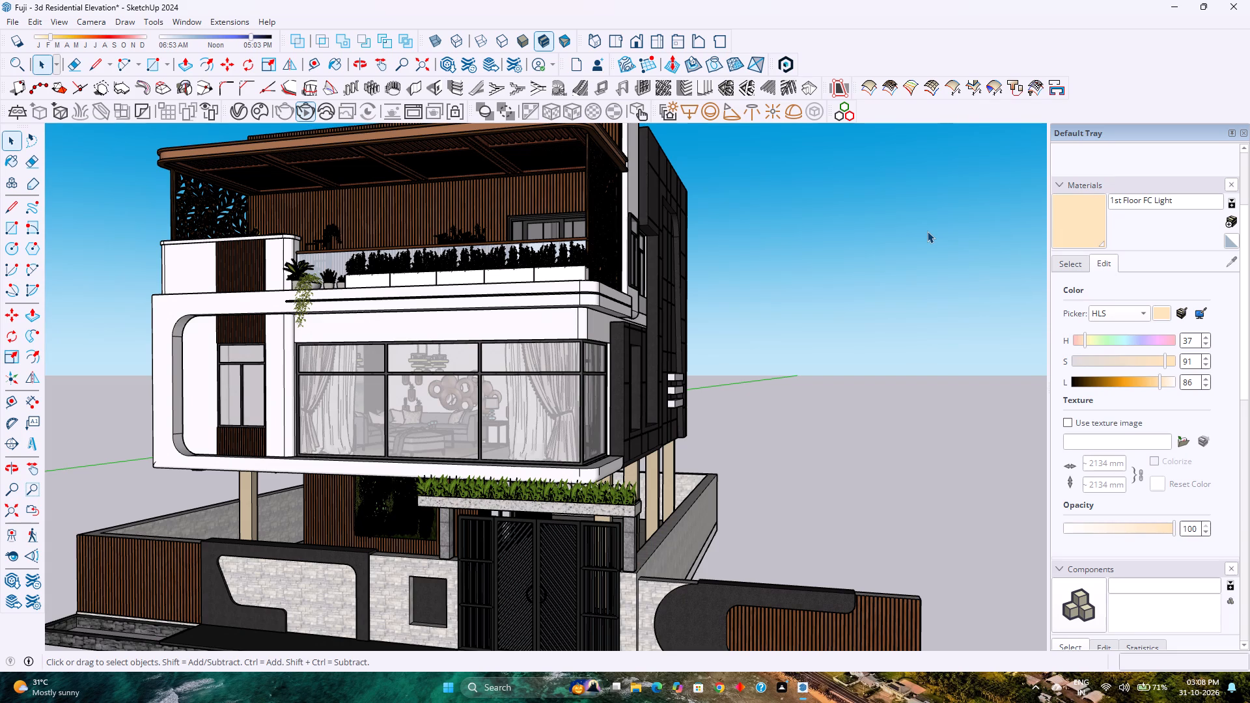
Switch the model to the standard front view and examine the whole front elevation with its compound wall from several angles.
scroll(736, 297, "down", 2)
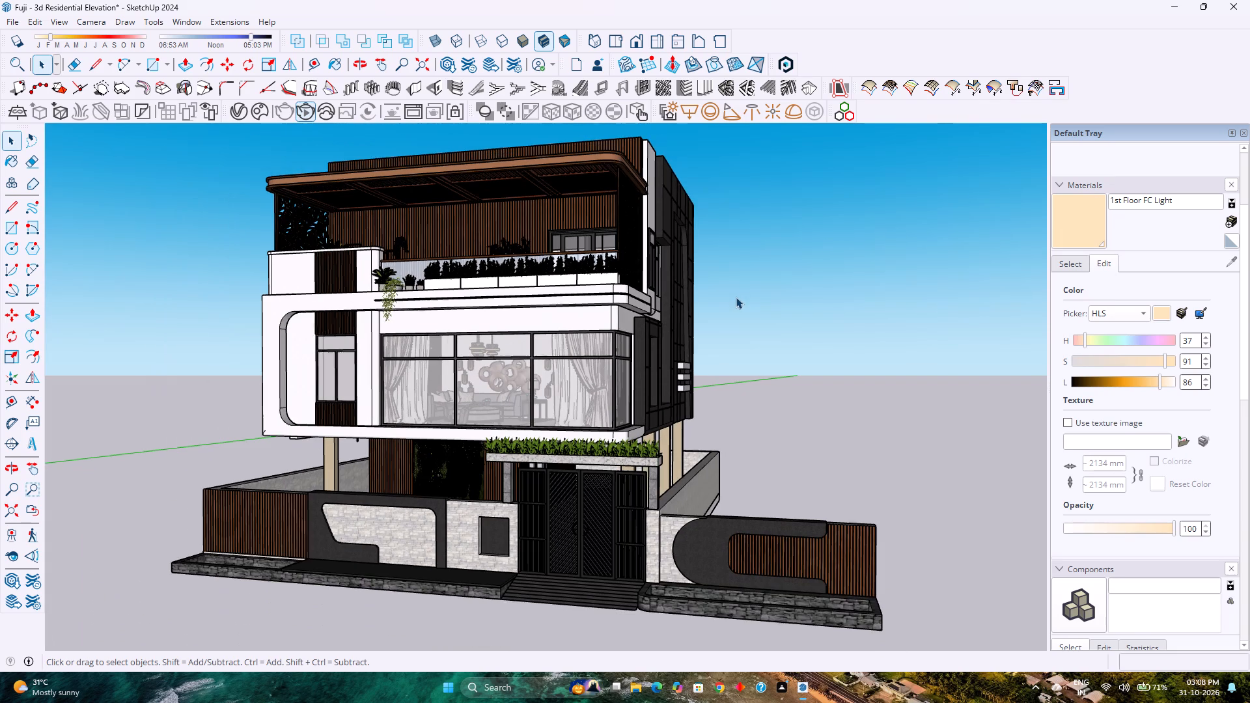
scroll(563, 363, "up", 1)
middle_click_drag(585, 364, 611, 370)
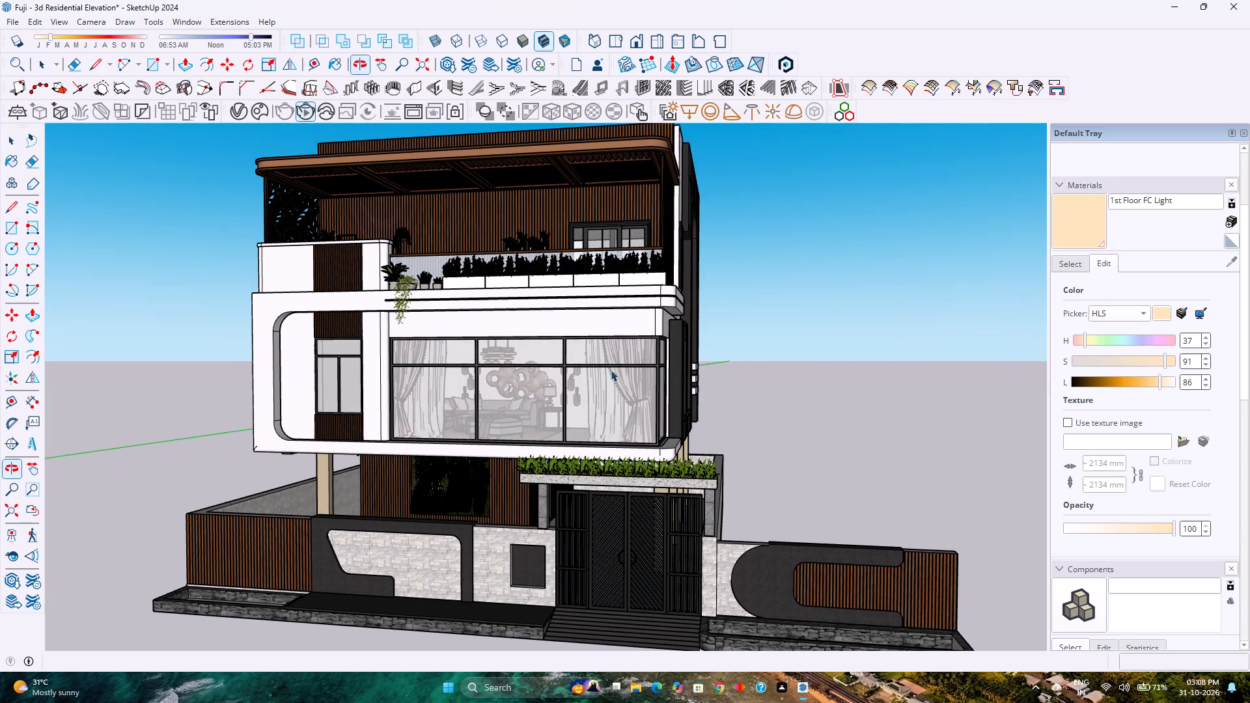
left_click(635, 38)
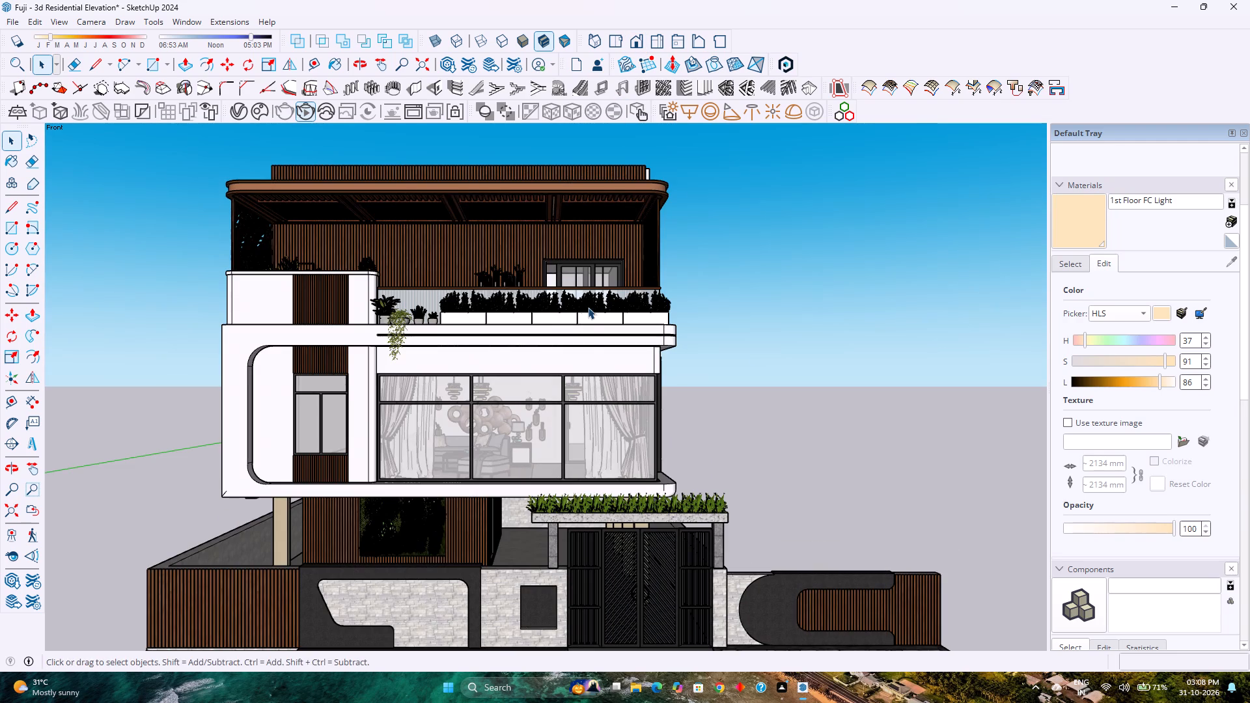
middle_click_drag(616, 435, 609, 378, "shift")
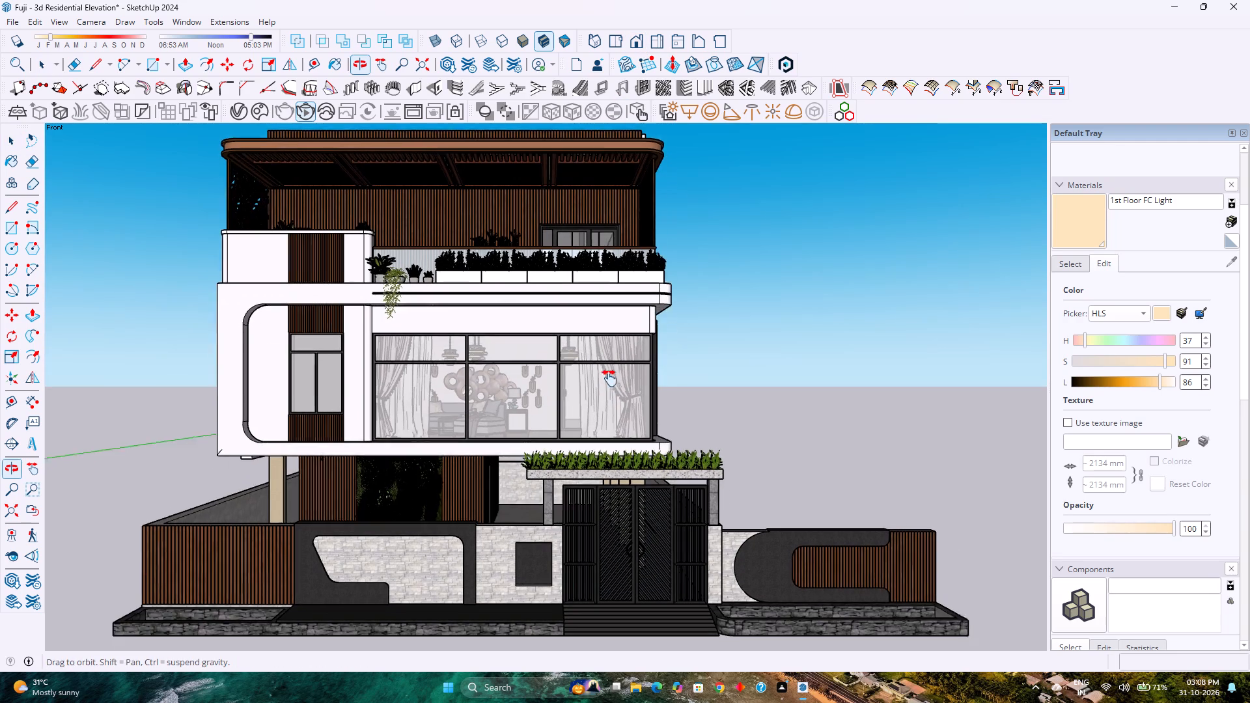
middle_click_drag(609, 378, 609, 376, "shift")
middle_click_drag(609, 378, 603, 410)
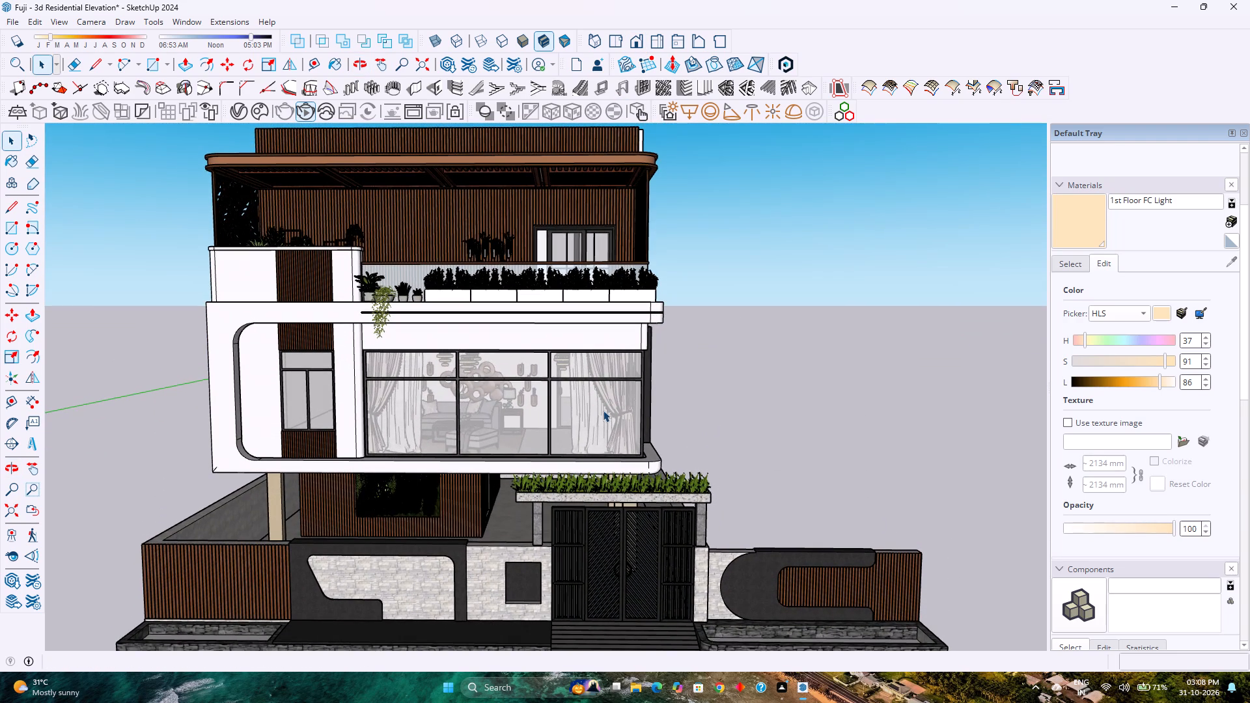
middle_click(615, 443, "shift")
middle_click_drag(615, 441, 608, 442, "shift")
middle_click(617, 448)
middle_click_drag(617, 448, 613, 431)
scroll(618, 372, "down", 3)
middle_click(618, 372, "shift")
middle_click_drag(618, 372, 622, 378, "shift")
middle_click_drag(622, 378, 658, 471, "shift")
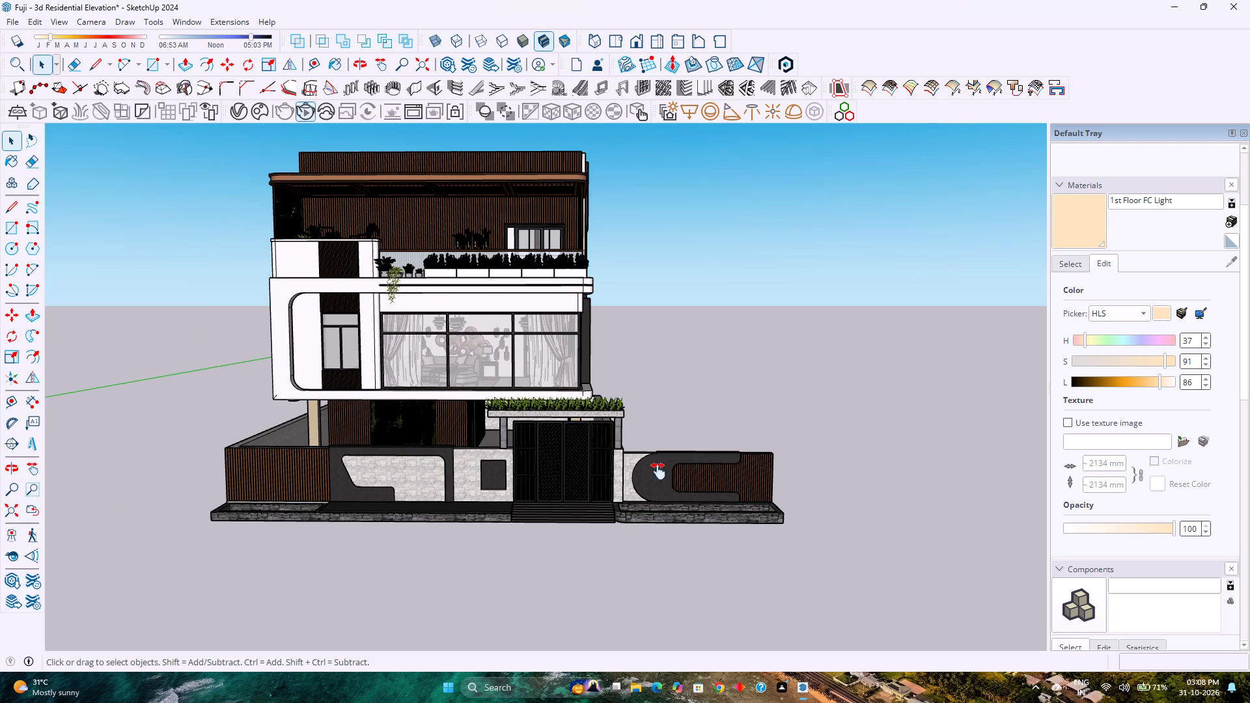
middle_click(628, 469)
middle_click_drag(626, 466, 574, 389)
middle_click(574, 389)
scroll(569, 383, "down", 5)
scroll(569, 383, "up", 4)
scroll(569, 383, "down", 3)
scroll(569, 383, "up", 2)
middle_click_drag(569, 383, 605, 413, "shift")
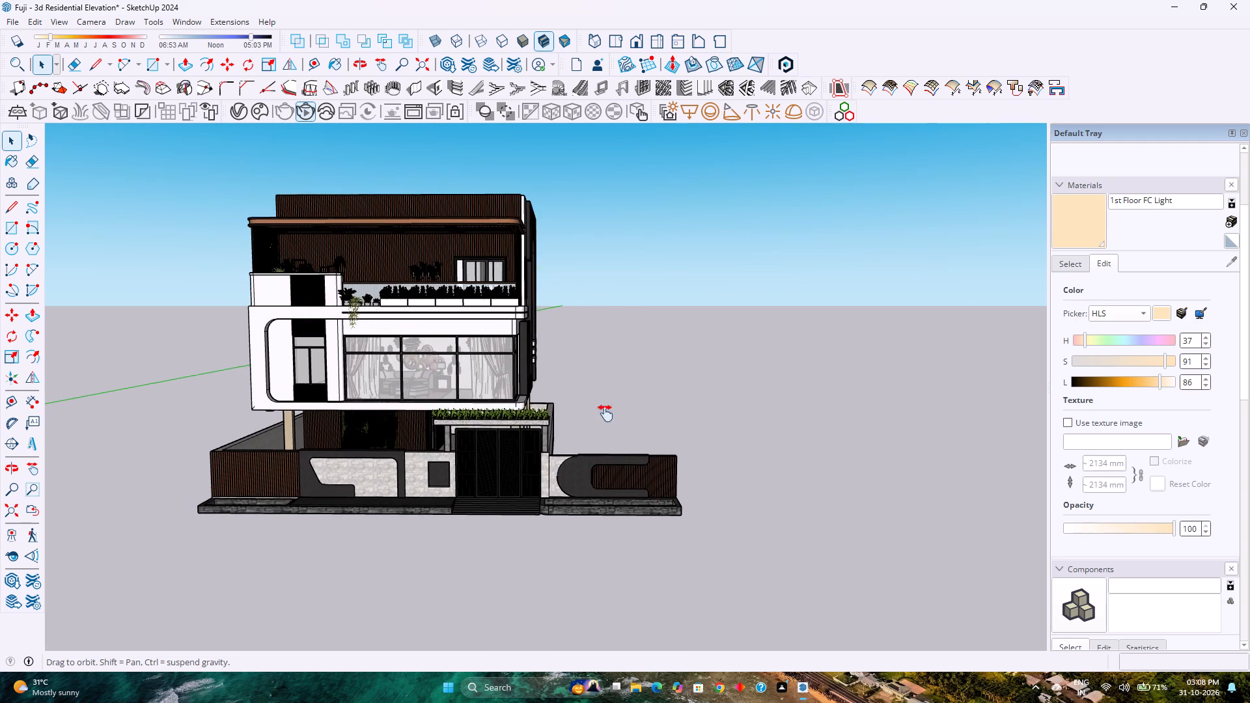
middle_click_drag(605, 413, 650, 463, "shift")
scroll(650, 463, "up", 3)
middle_click_drag(640, 468, 632, 383, "shift")
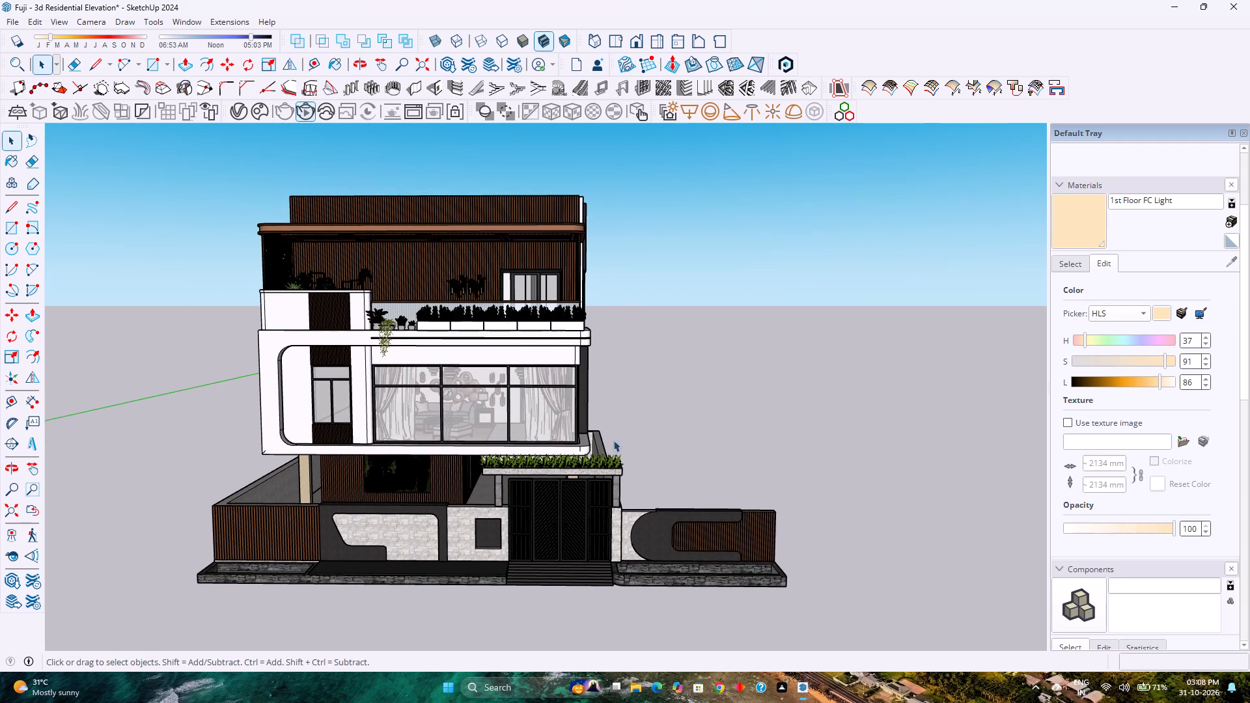
Within the compound wall group, paint the bed surface of the planter left of the entrance gate with Vegetation Grass from the landscaping materials.
scroll(323, 576, "up", 7)
middle_click(322, 572)
middle_click_drag(322, 573, 260, 637)
scroll(483, 432, "down", 3)
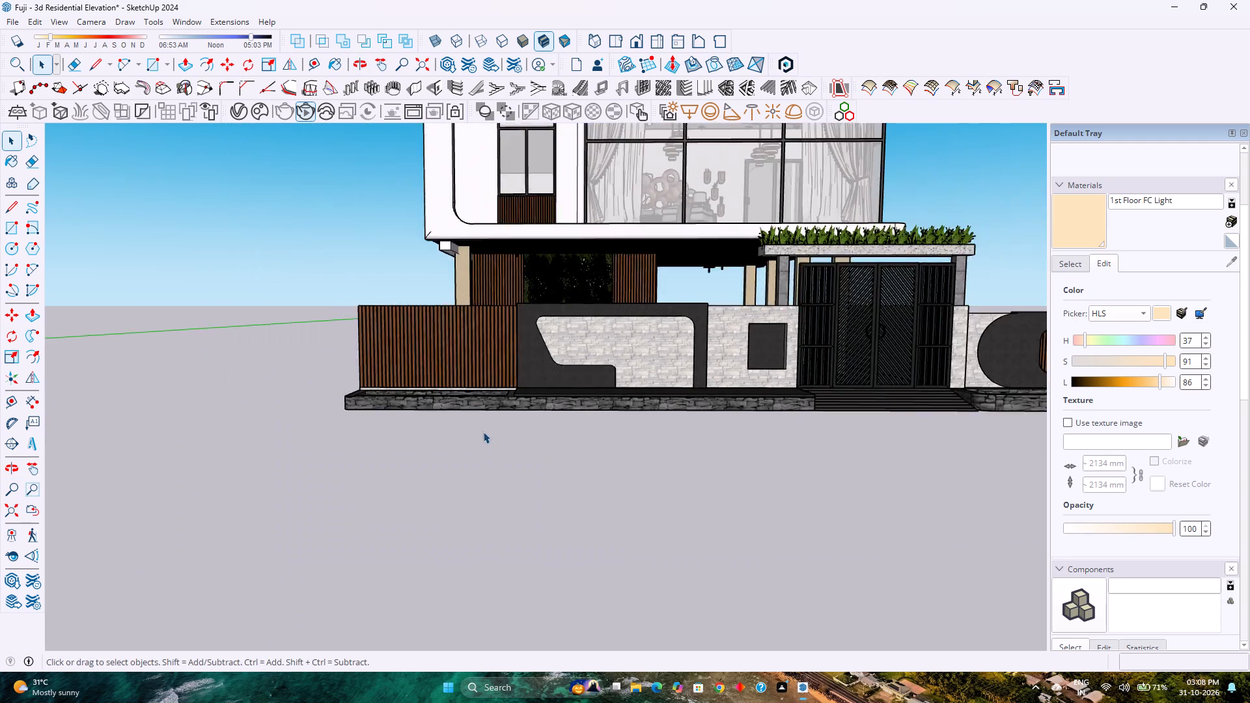
middle_click_drag(483, 432, 344, 524)
middle_click(344, 524)
middle_click(344, 524)
scroll(621, 383, "up", 6)
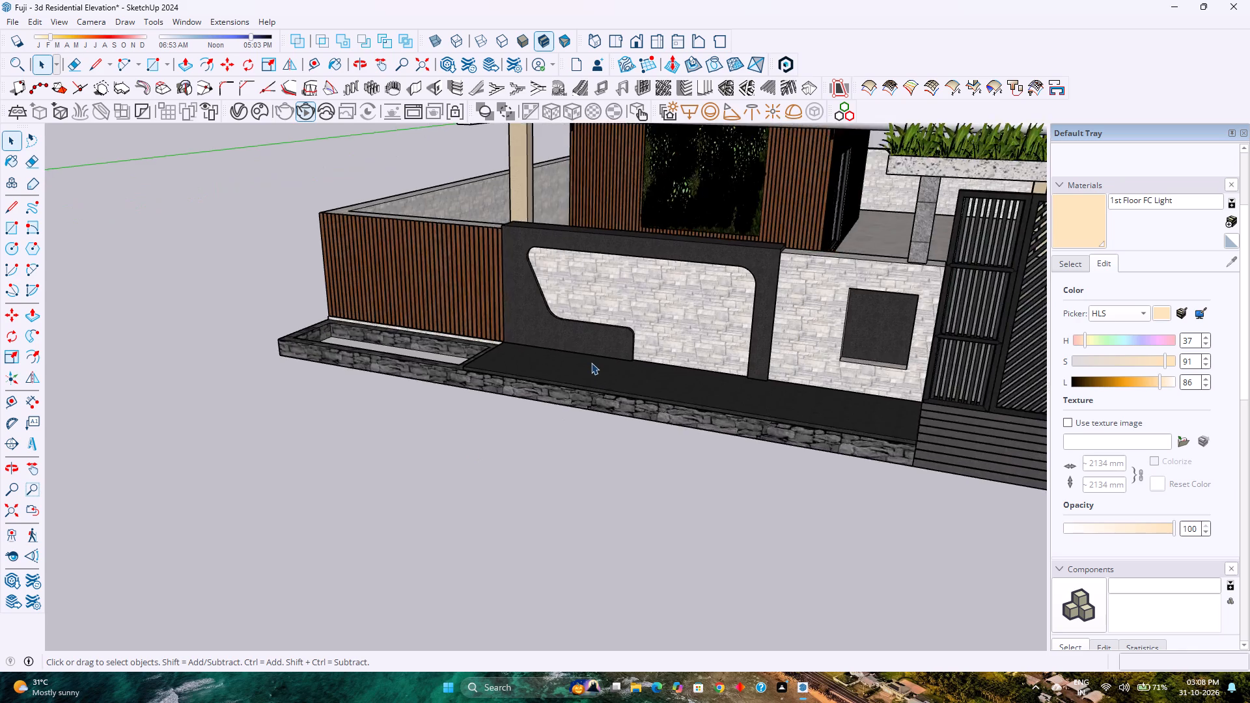
scroll(591, 363, "up", 10)
middle_click(580, 347, "shift")
middle_click_drag(578, 354, 575, 404, "shift")
middle_click_drag(575, 411, 575, 439, "shift")
scroll(547, 427, "down", 4)
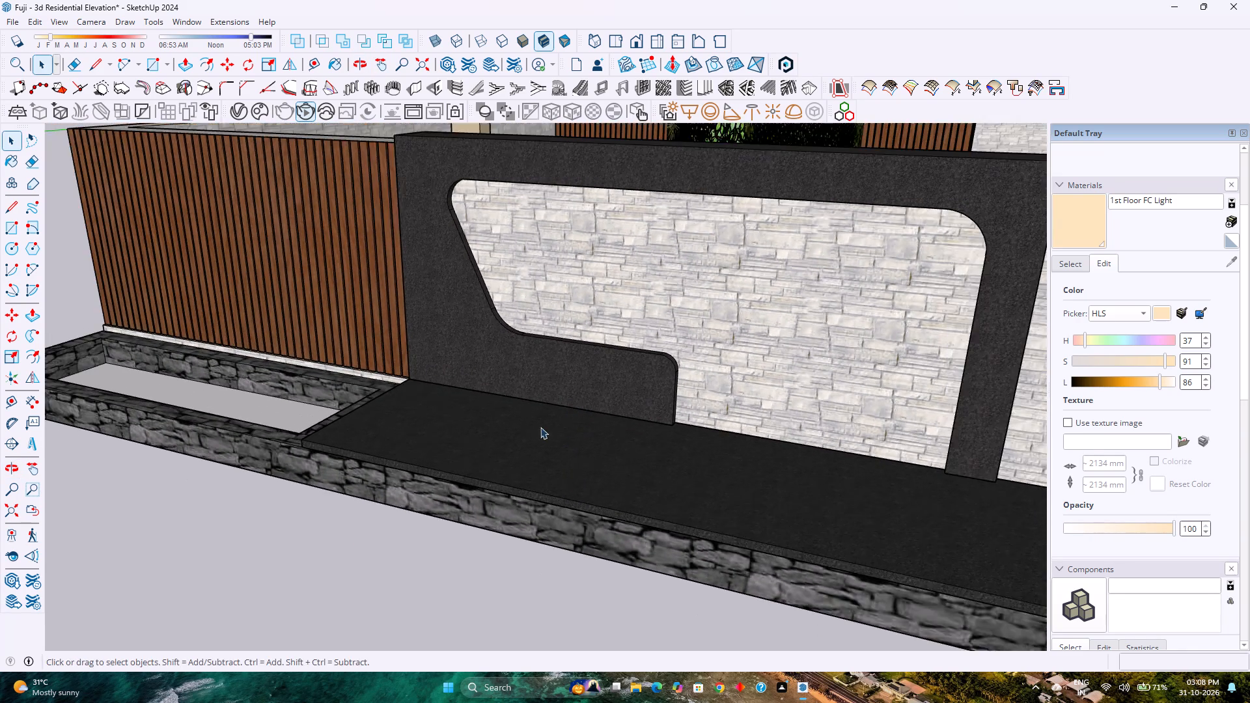
middle_click_drag(375, 426, 426, 524)
double_click(355, 376)
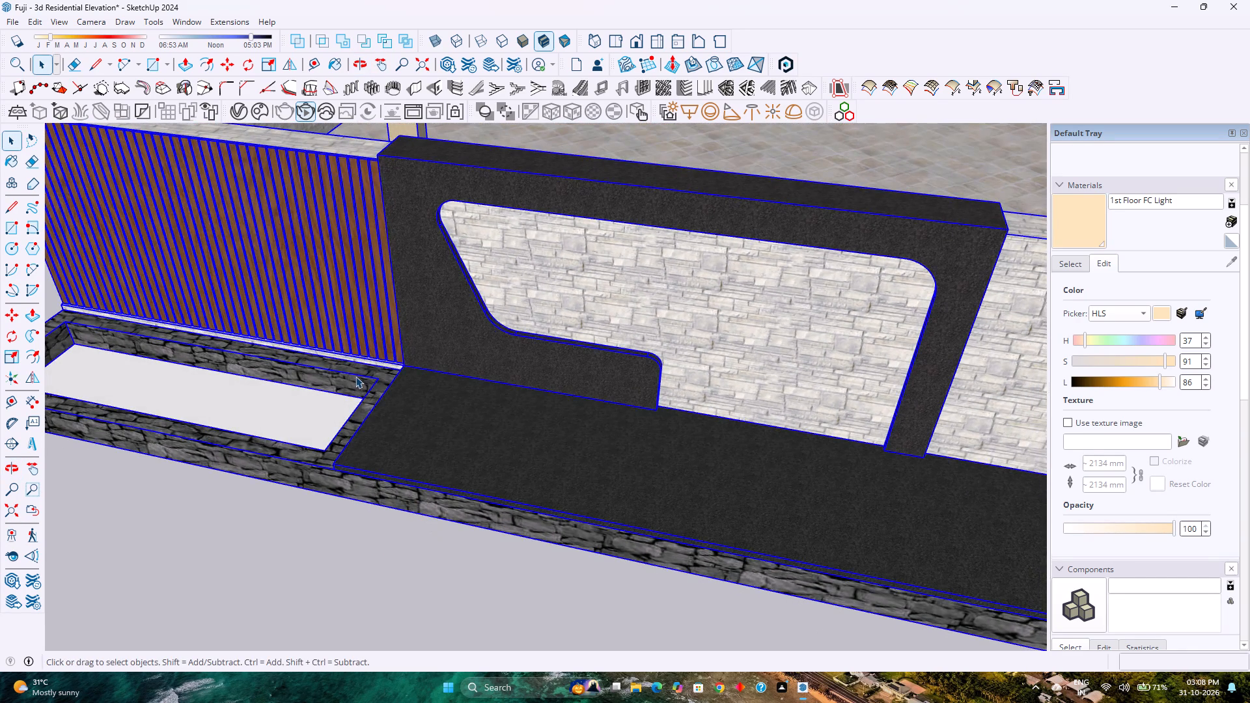
scroll(355, 376, "down", 2)
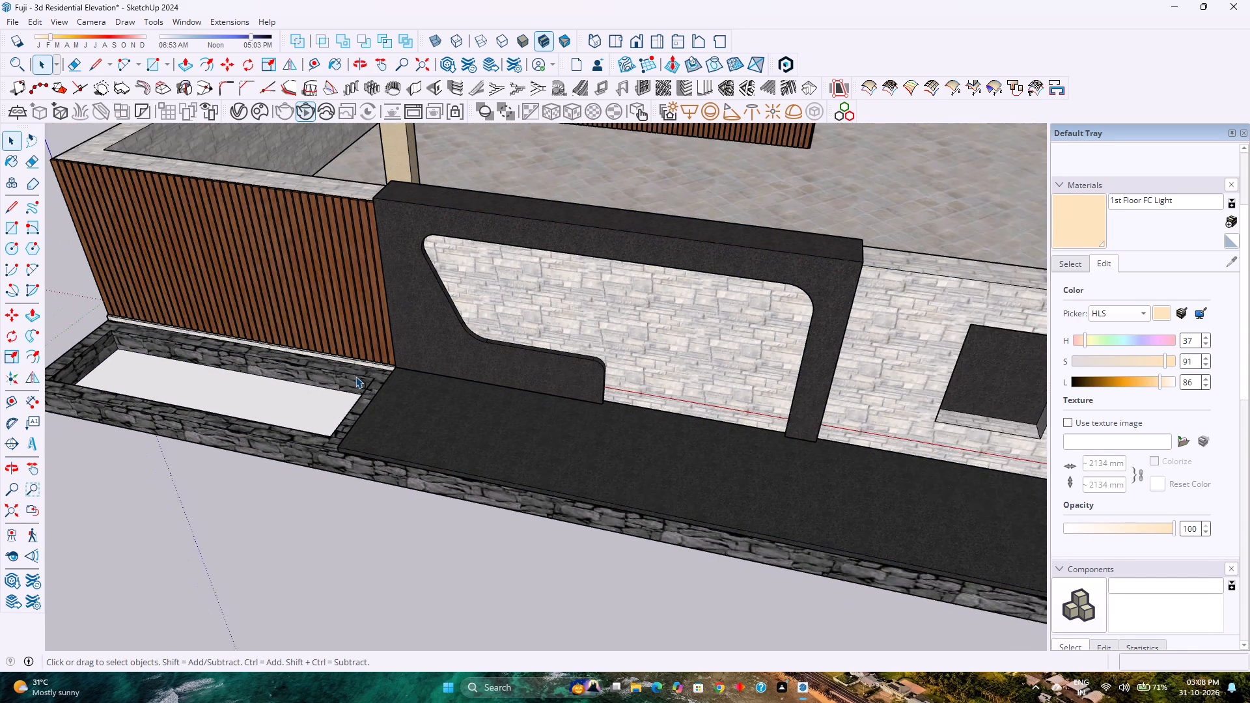
scroll(355, 376, "down", 1)
scroll(355, 376, "up", 3)
left_click(355, 376)
double_click(355, 376)
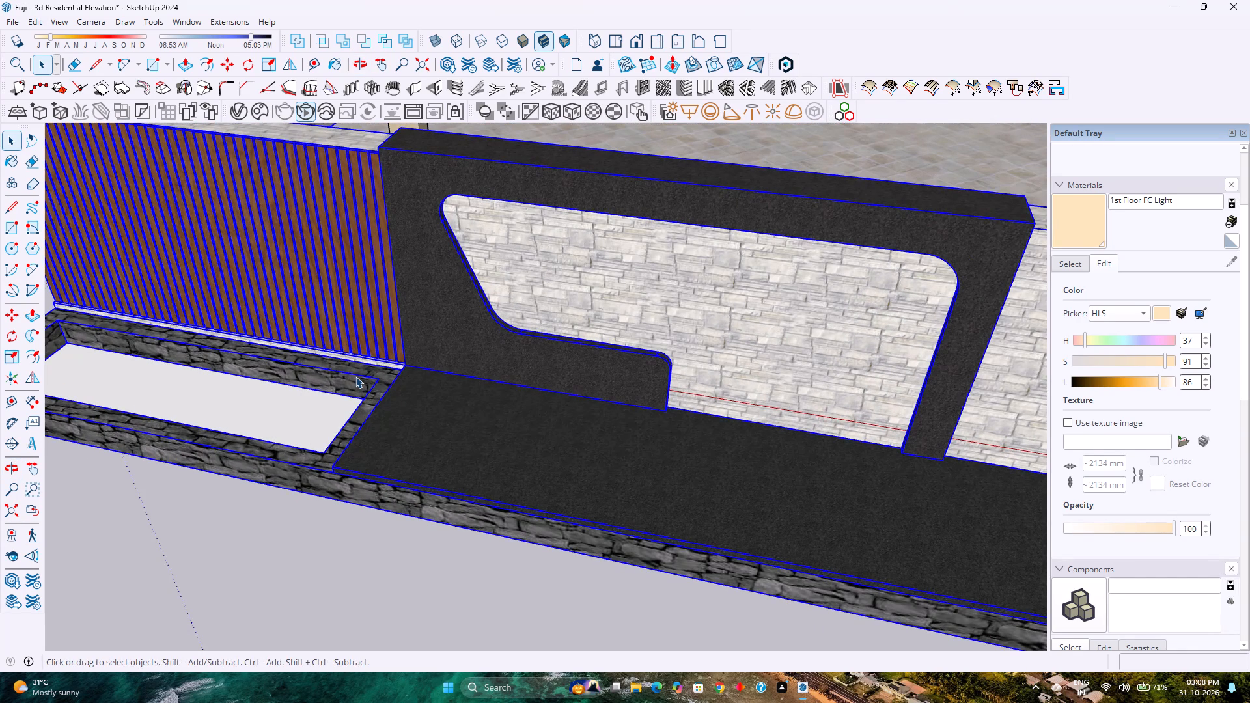
left_click(335, 409)
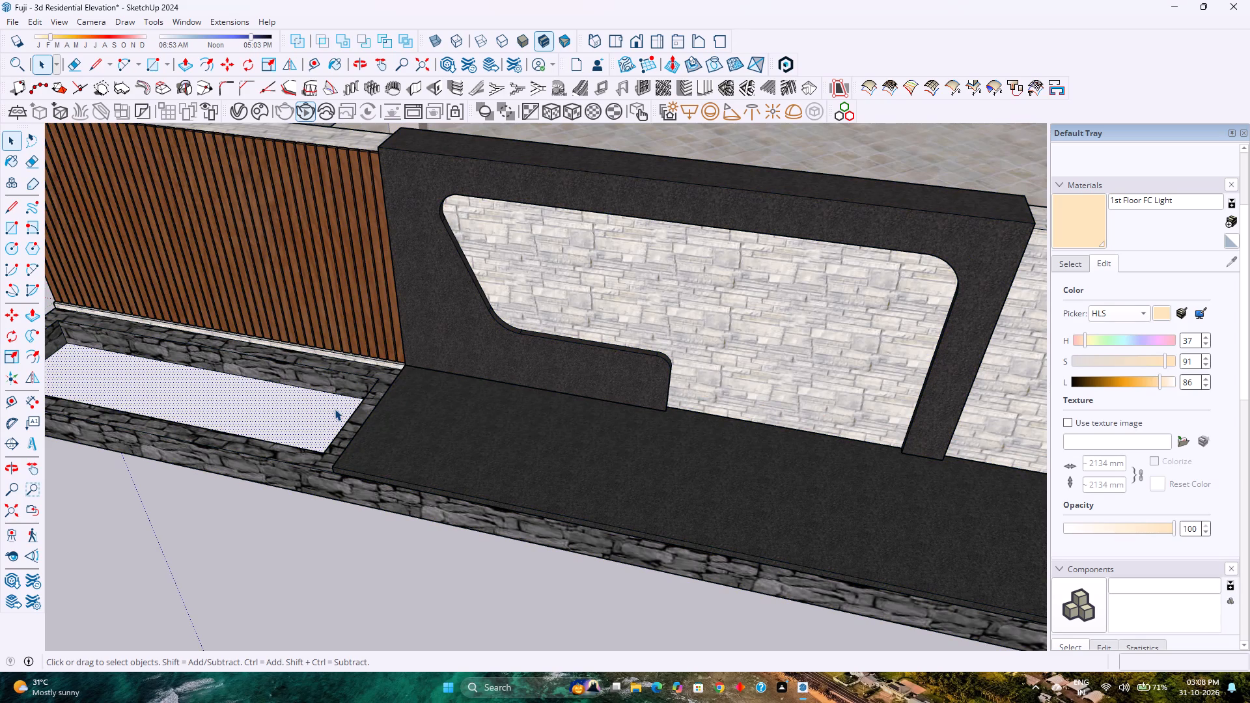
scroll(335, 409, "down", 9)
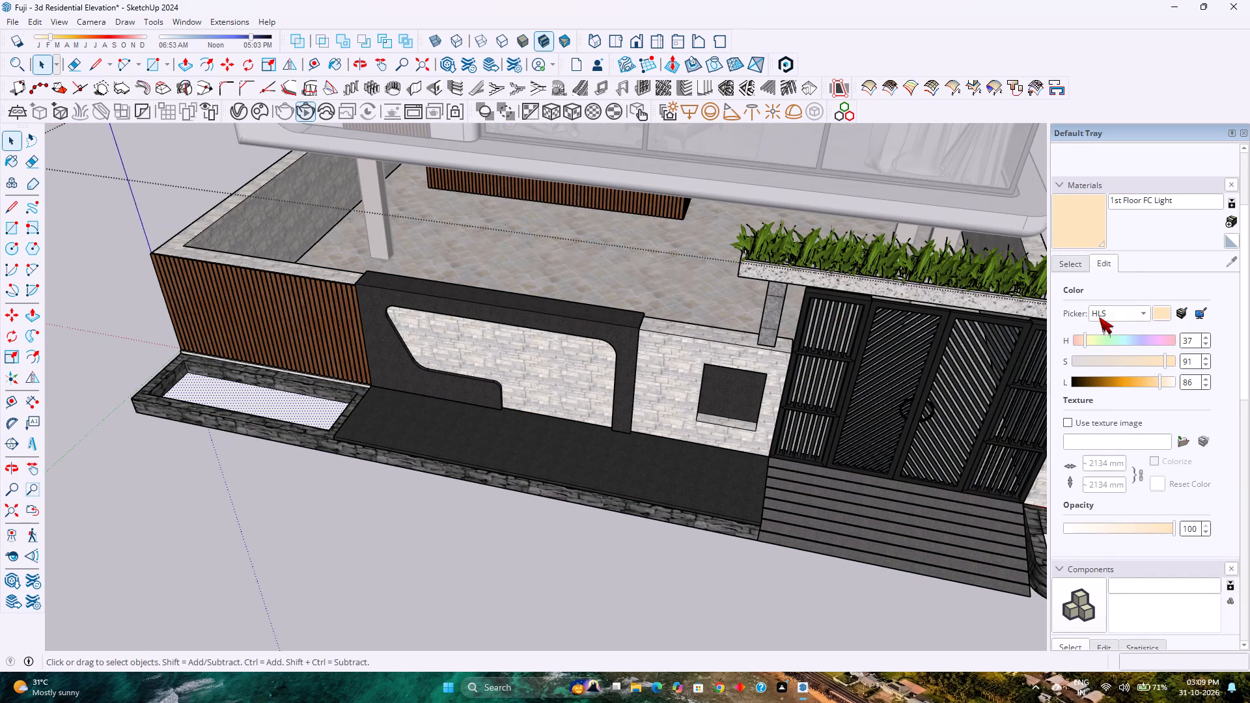
left_click(1061, 268)
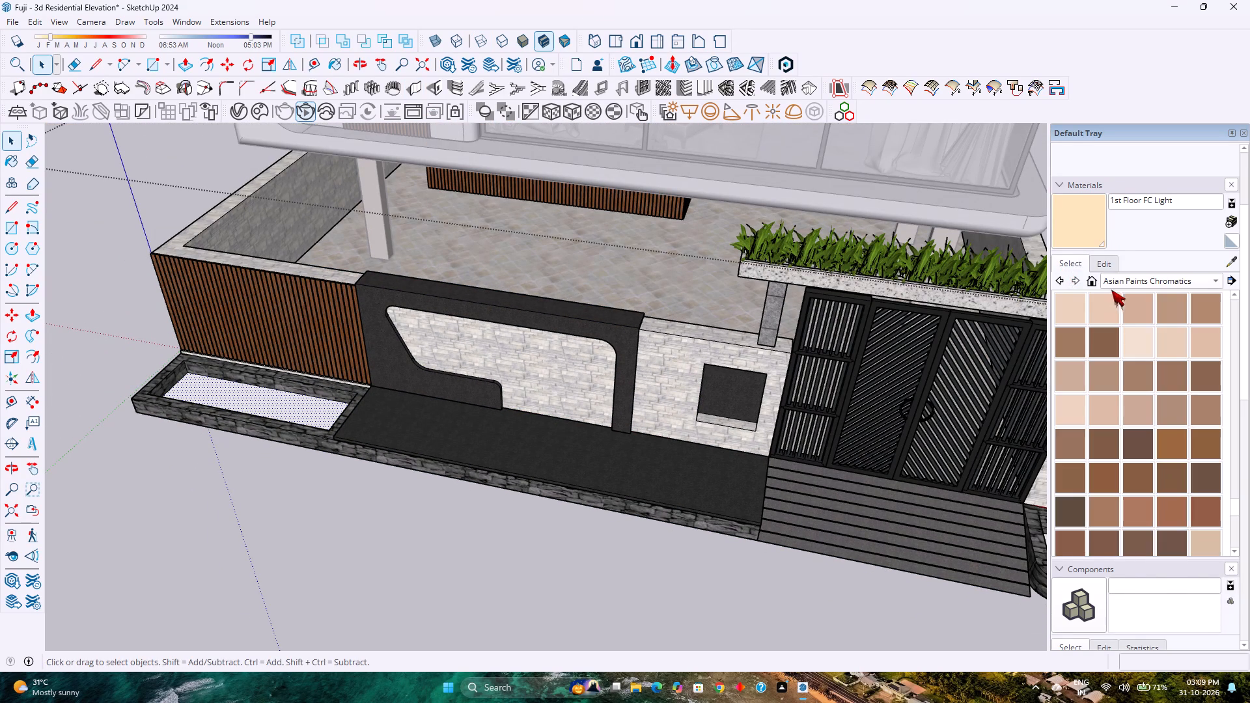
left_click(1115, 283)
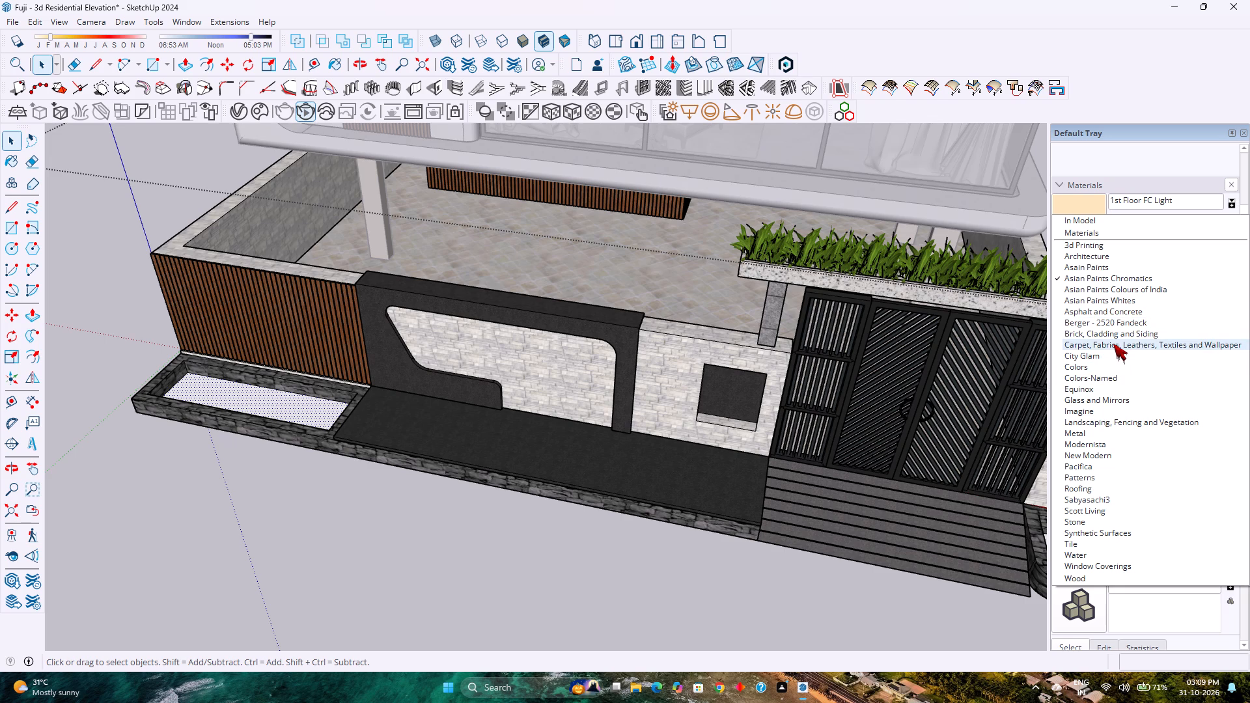
left_click(1121, 419)
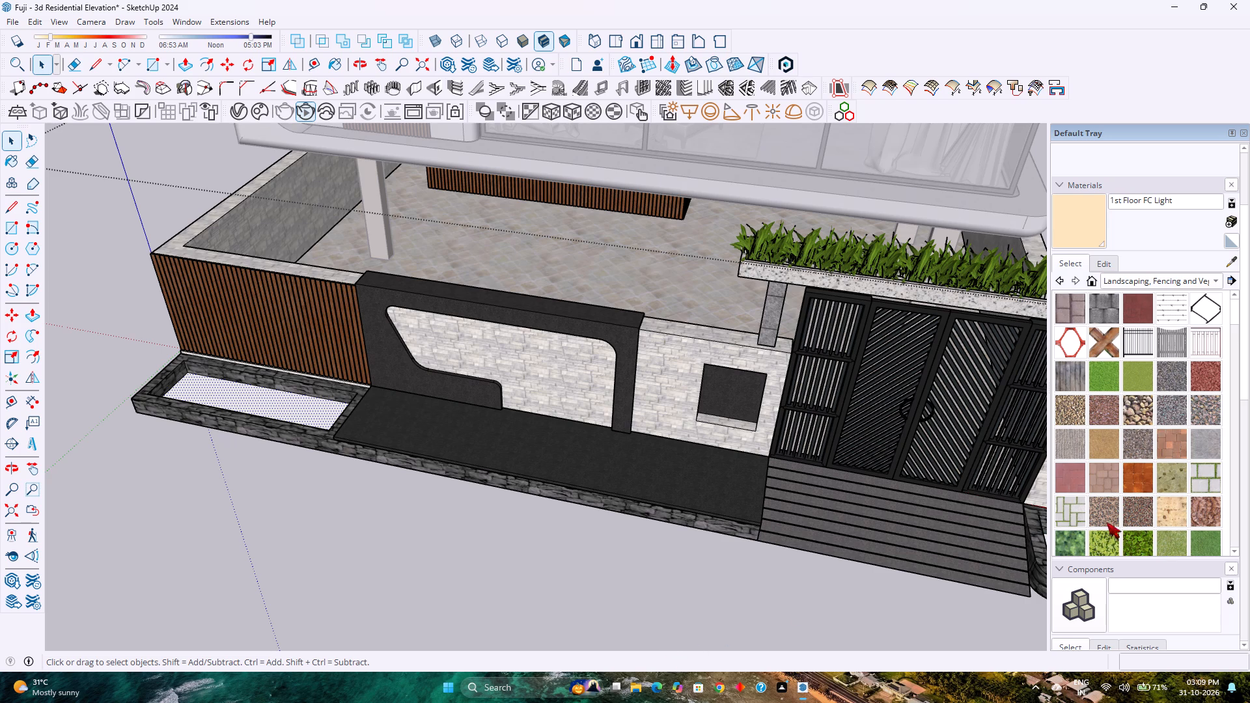
left_click(1173, 546)
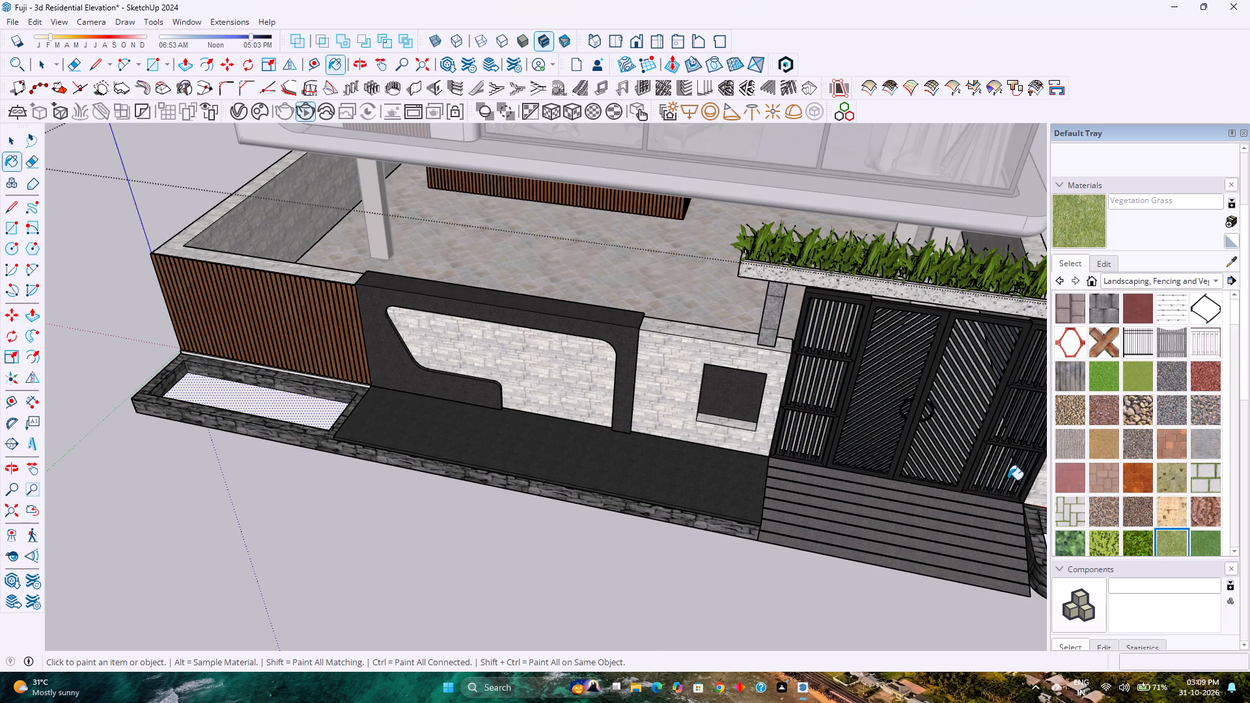
left_click(313, 409)
Paint the bed surface of the planter on the other side of the entrance steps with the same Vegetation Grass material.
scroll(312, 409, "down", 8)
scroll(738, 501, "up", 4)
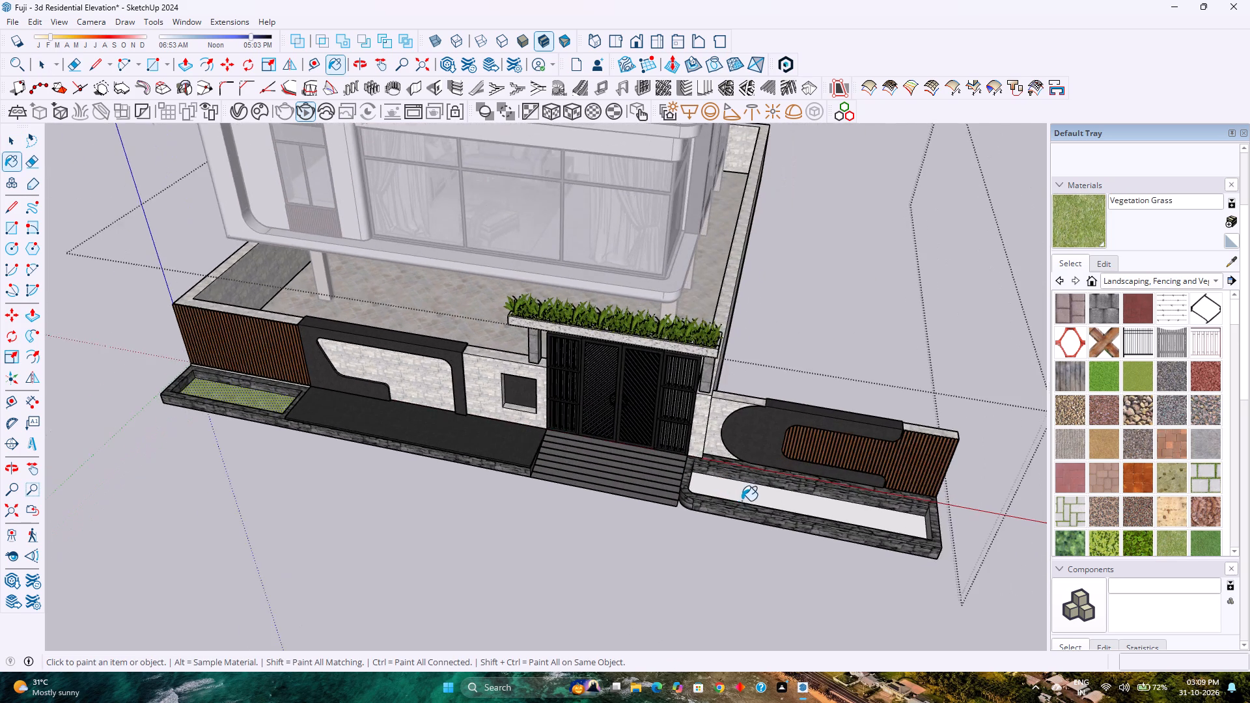
scroll(742, 501, "up", 2)
left_click(733, 476)
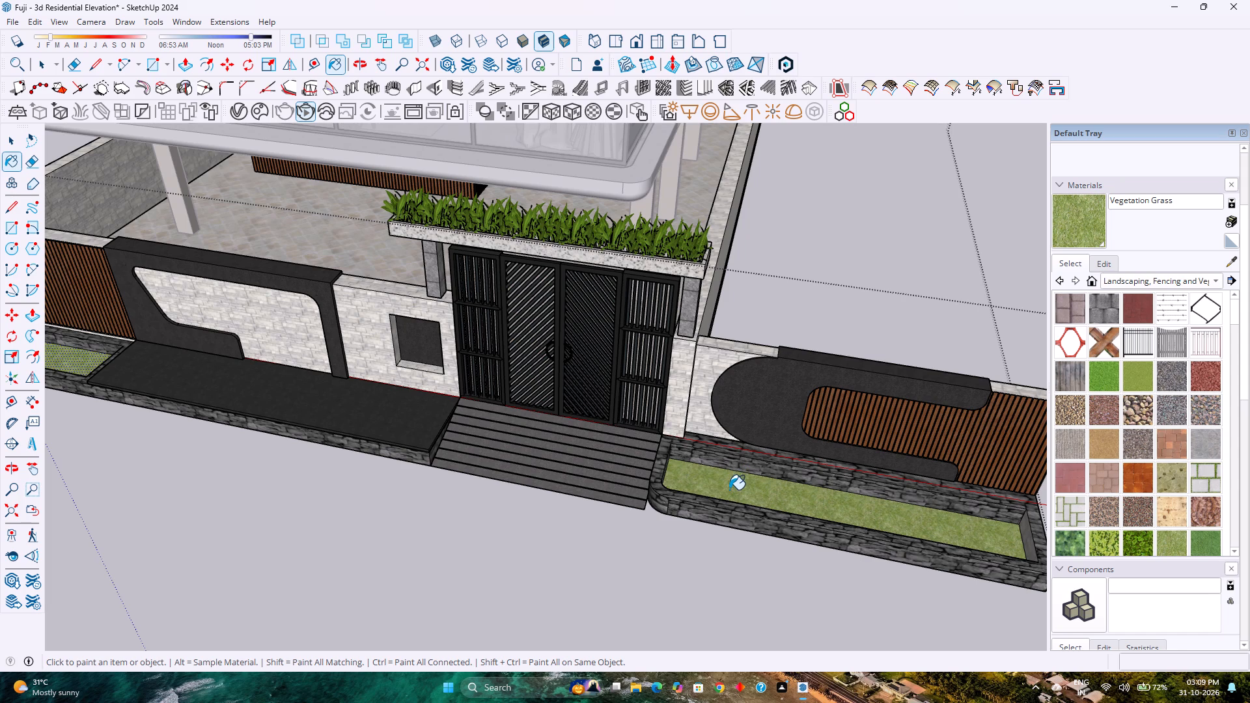
scroll(729, 489, "down", 3)
scroll(419, 441, "up", 3)
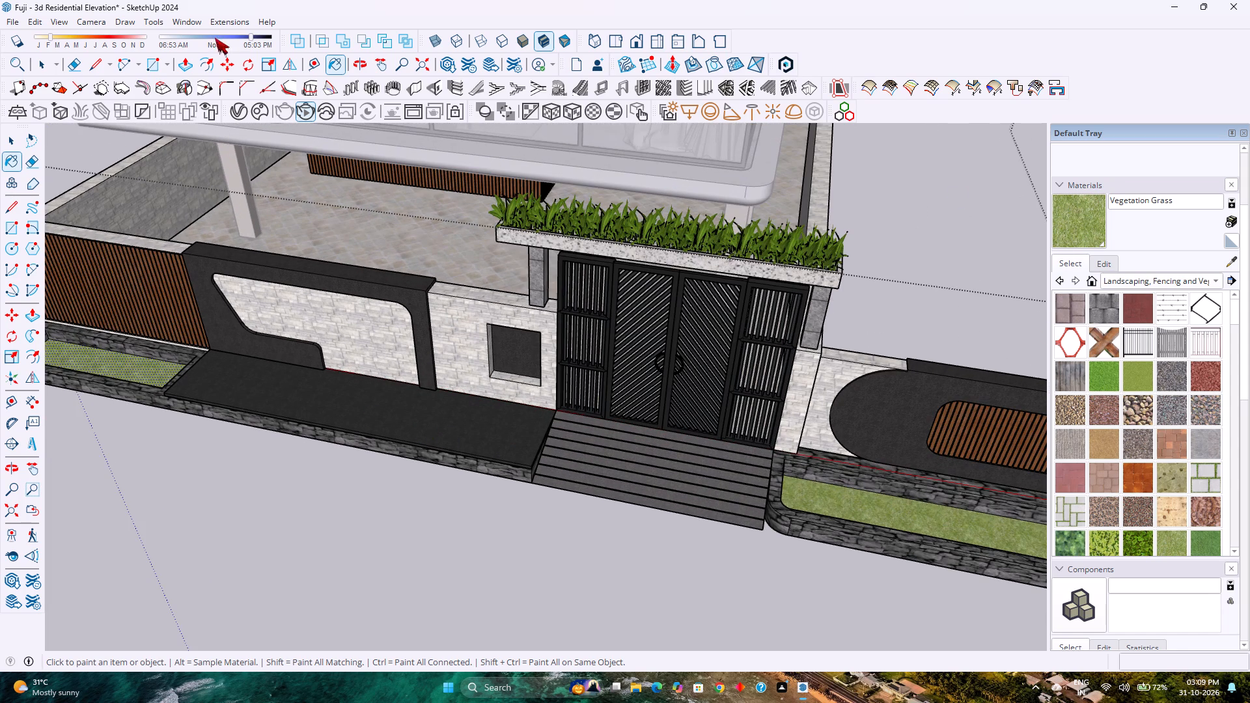
Open the 3D Warehouse model library, ready for a model search.
left_click(199, 23)
left_click(207, 128)
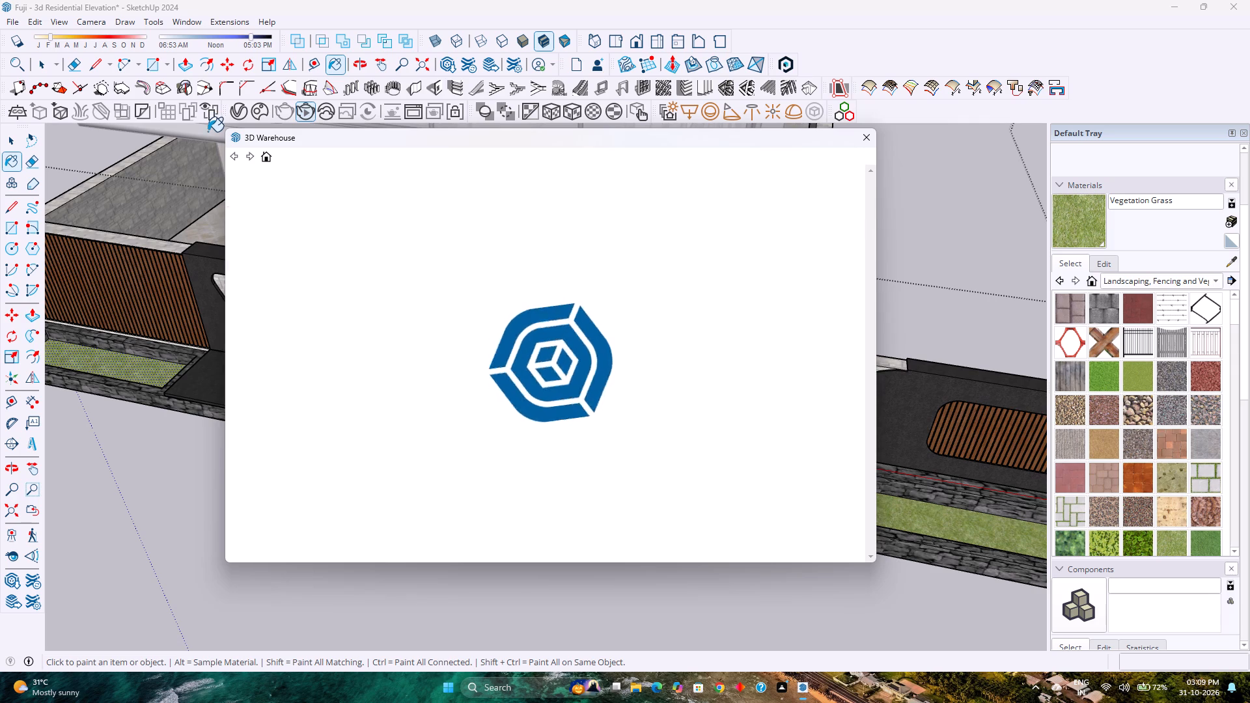
left_click(715, 189)
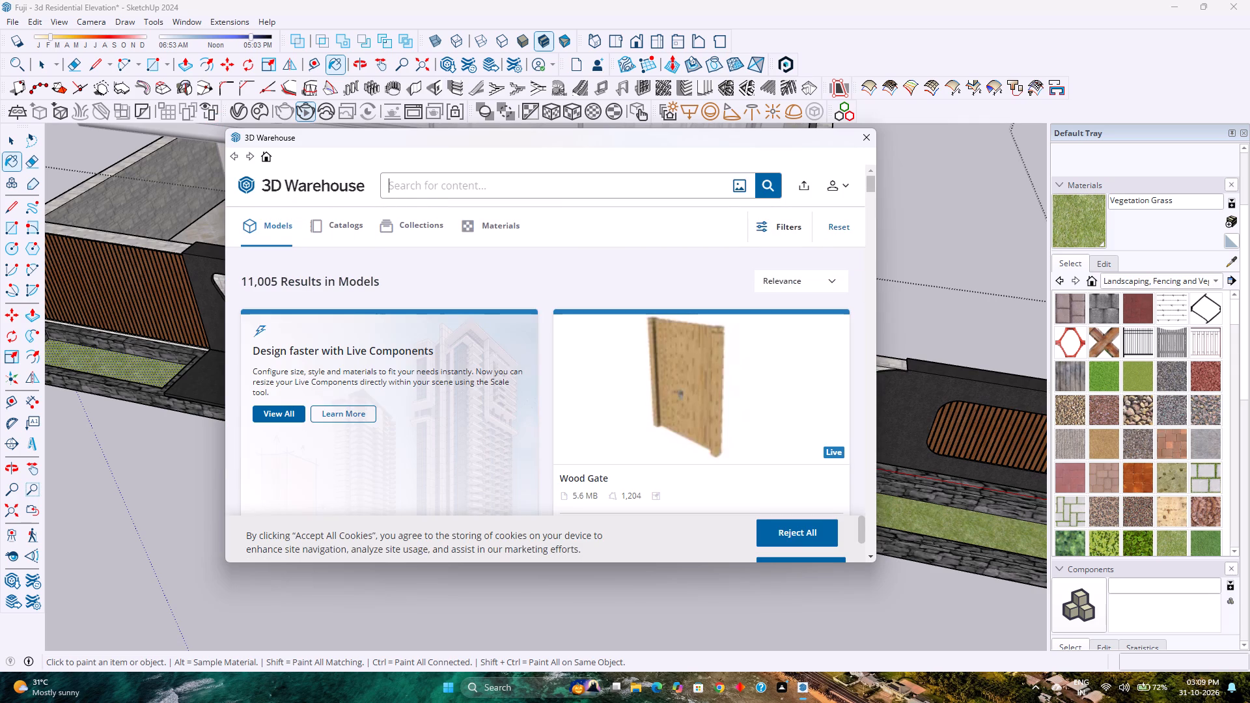
left_click(707, 178)
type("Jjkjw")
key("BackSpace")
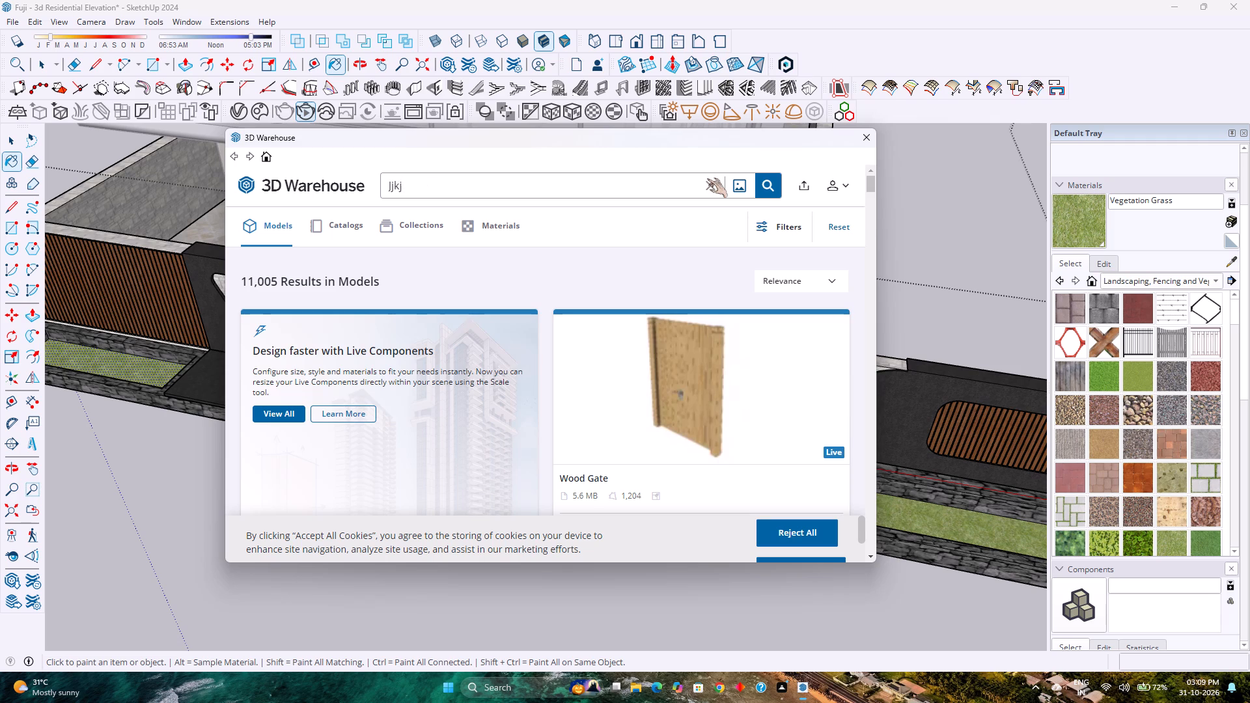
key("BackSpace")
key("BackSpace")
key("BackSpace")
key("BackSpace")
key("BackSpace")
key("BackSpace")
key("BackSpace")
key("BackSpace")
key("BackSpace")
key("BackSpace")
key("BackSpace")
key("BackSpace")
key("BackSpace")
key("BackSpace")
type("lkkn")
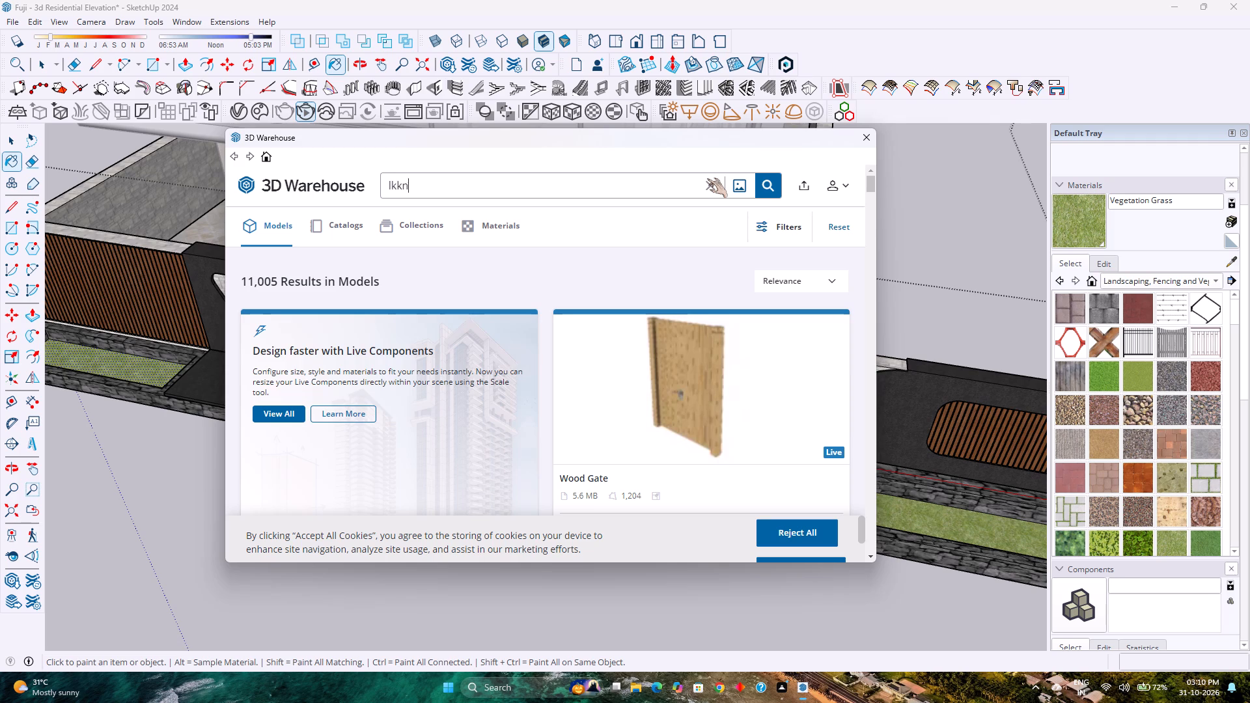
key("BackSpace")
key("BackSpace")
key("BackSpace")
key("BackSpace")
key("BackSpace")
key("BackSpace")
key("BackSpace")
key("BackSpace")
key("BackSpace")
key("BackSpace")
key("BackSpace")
Search the 3D Warehouse models for Garden Plants.
type("Garden")
key("space")
type("Plam")
key("BackSpace")
type("nts")
key("Return")
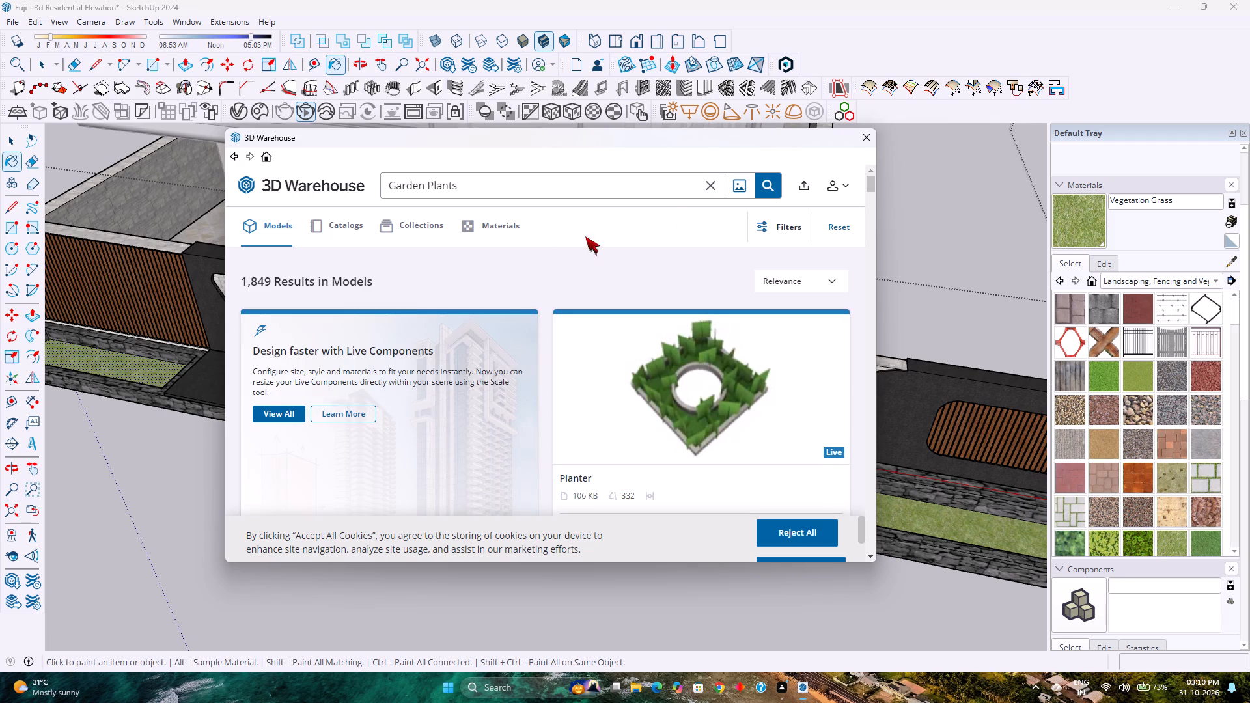
Browse the Garden Plants results and download the "plant for garden" ornamental grass directly into the model.
scroll(574, 377, "down", 5)
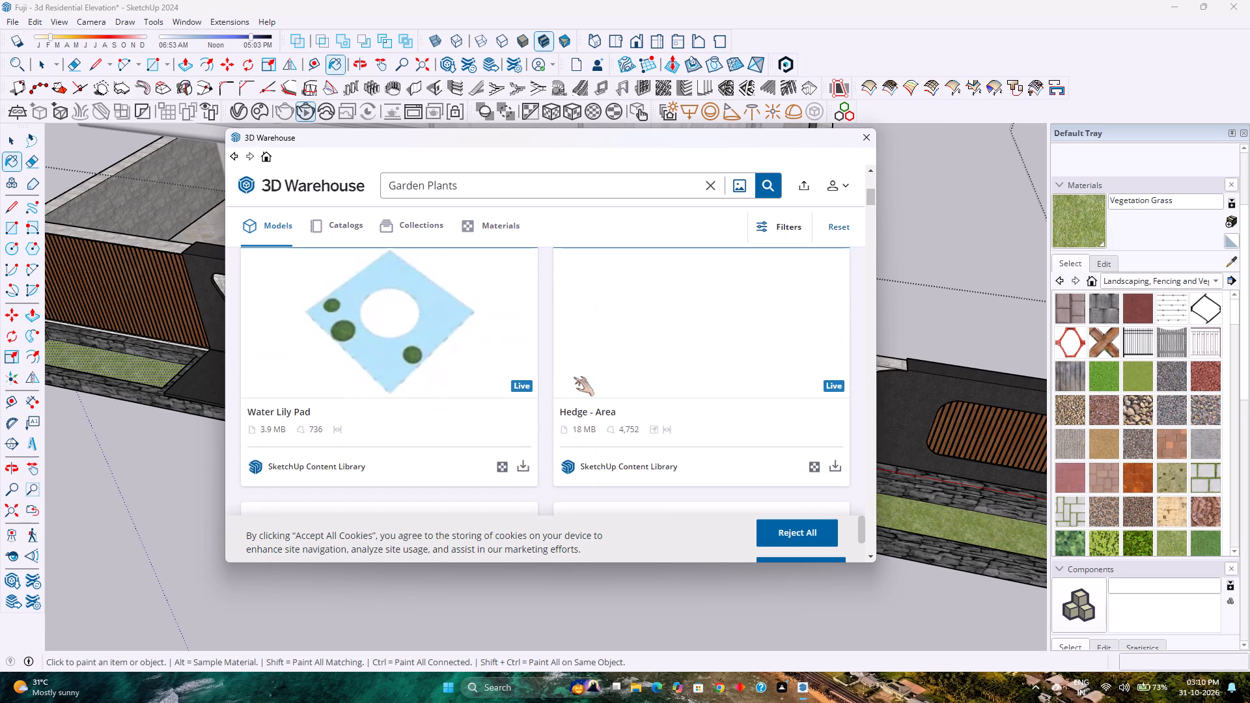
scroll(574, 377, "down", 4)
scroll(572, 373, "up", 1)
scroll(572, 373, "down", 4)
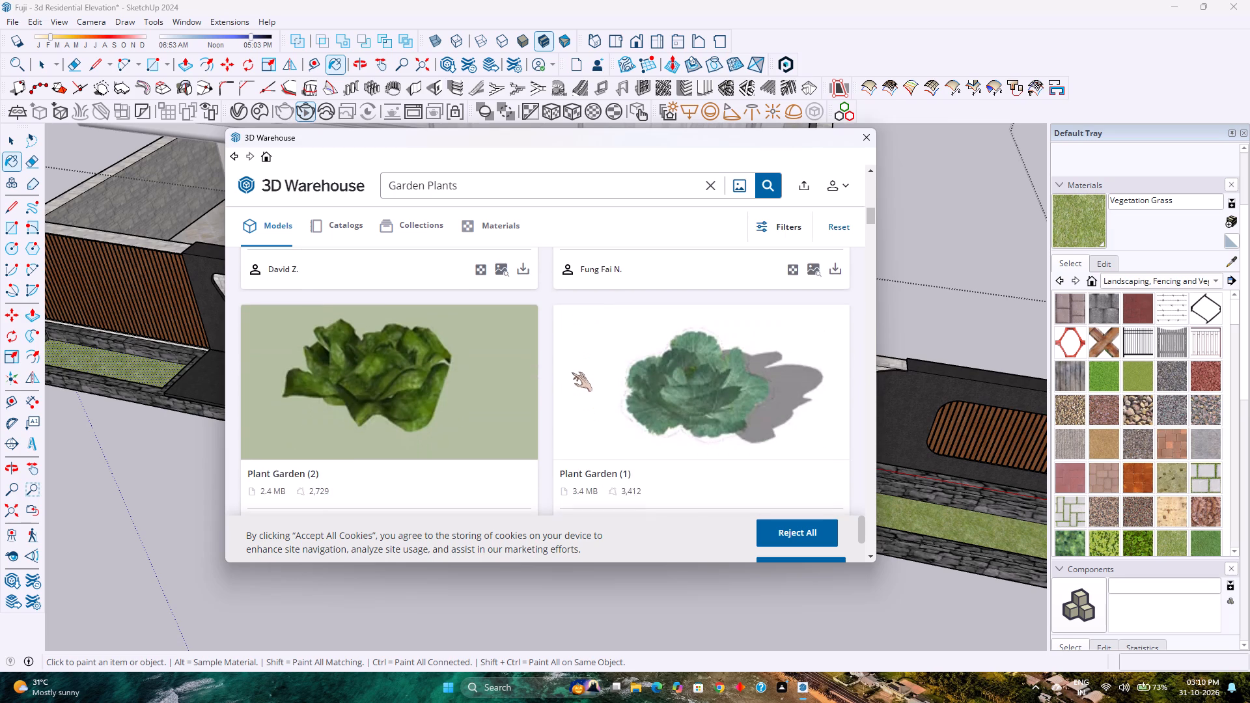
scroll(572, 372, "down", 6)
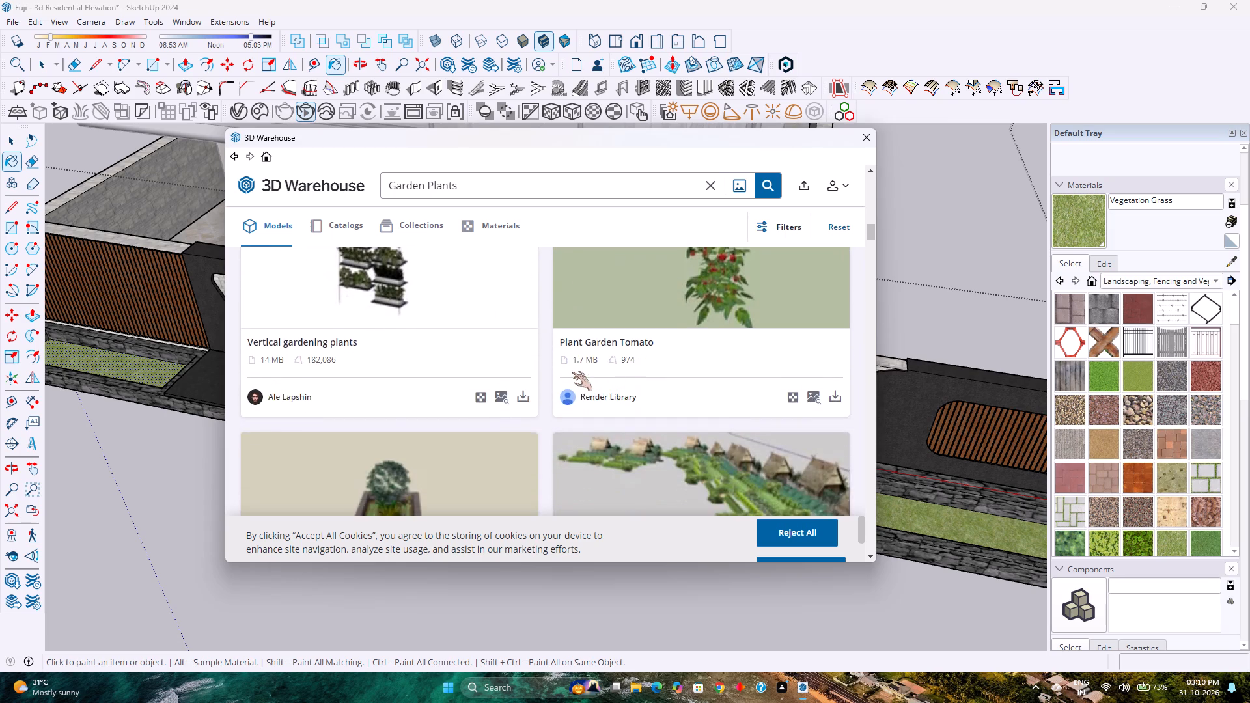
scroll(570, 368, "down", 4)
scroll(570, 368, "up", 4)
scroll(570, 368, "down", 5)
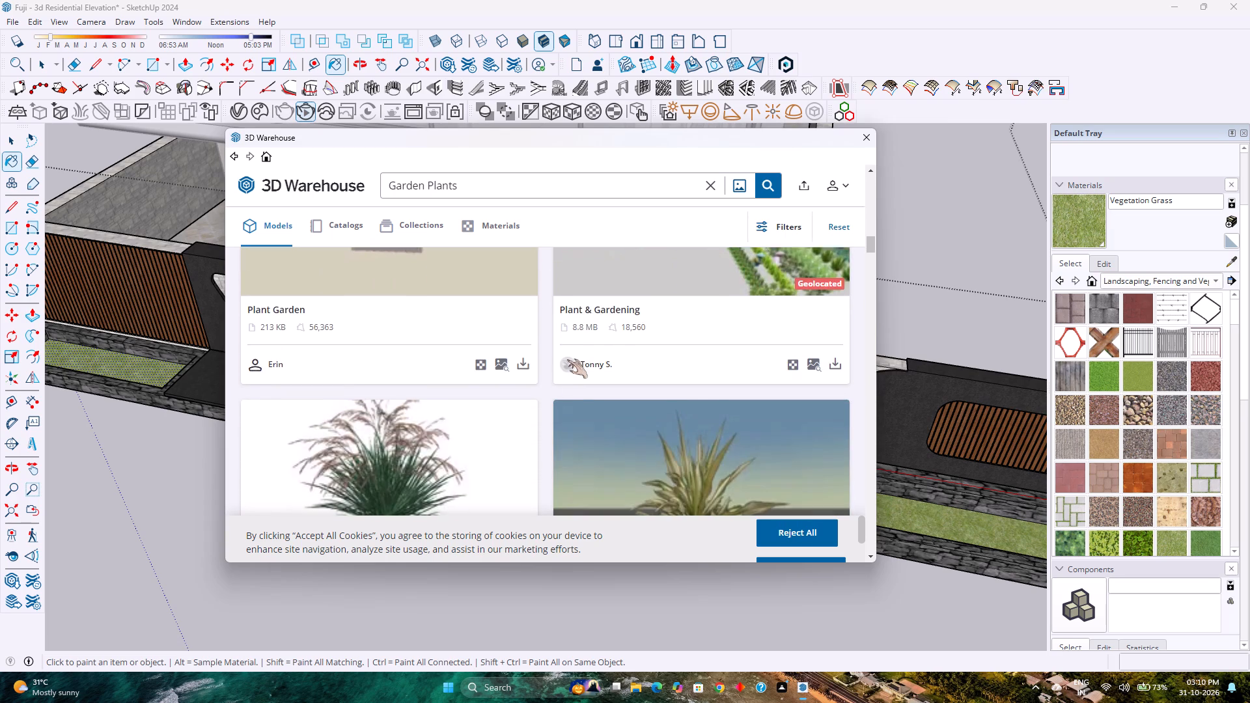
scroll(567, 359, "down", 5)
scroll(567, 359, "up", 3)
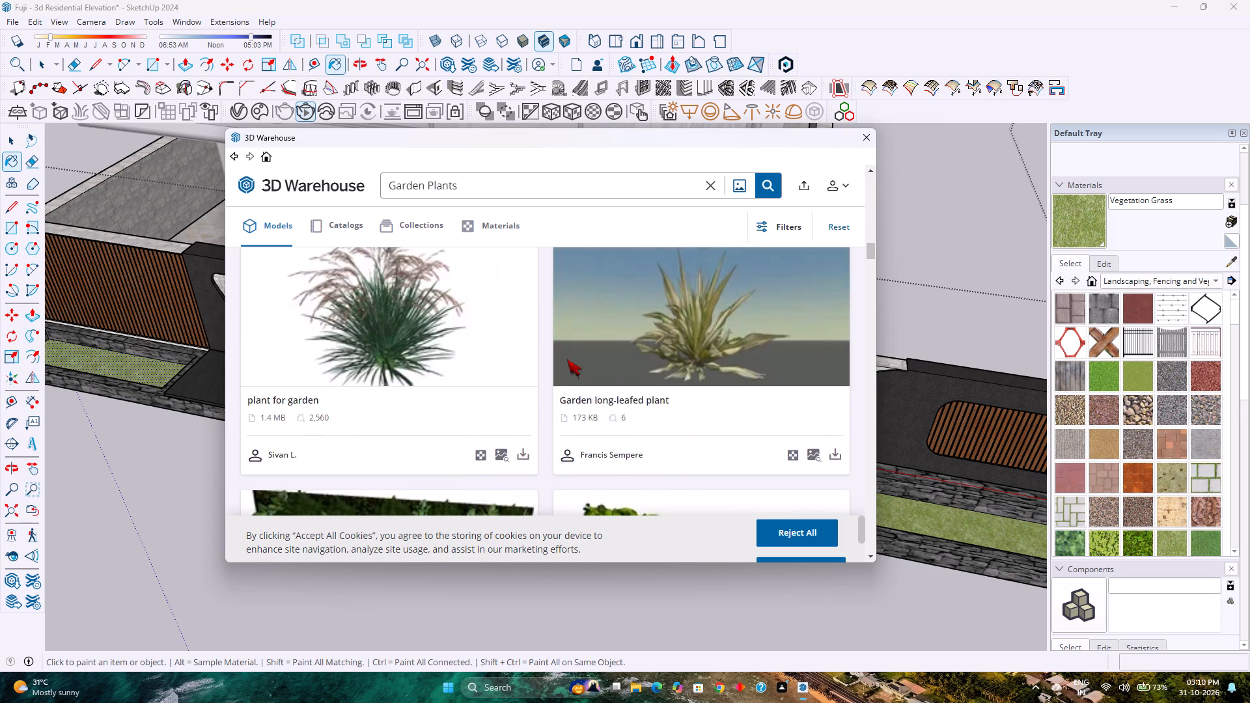
scroll(567, 359, "up", 1)
scroll(567, 359, "down", 7)
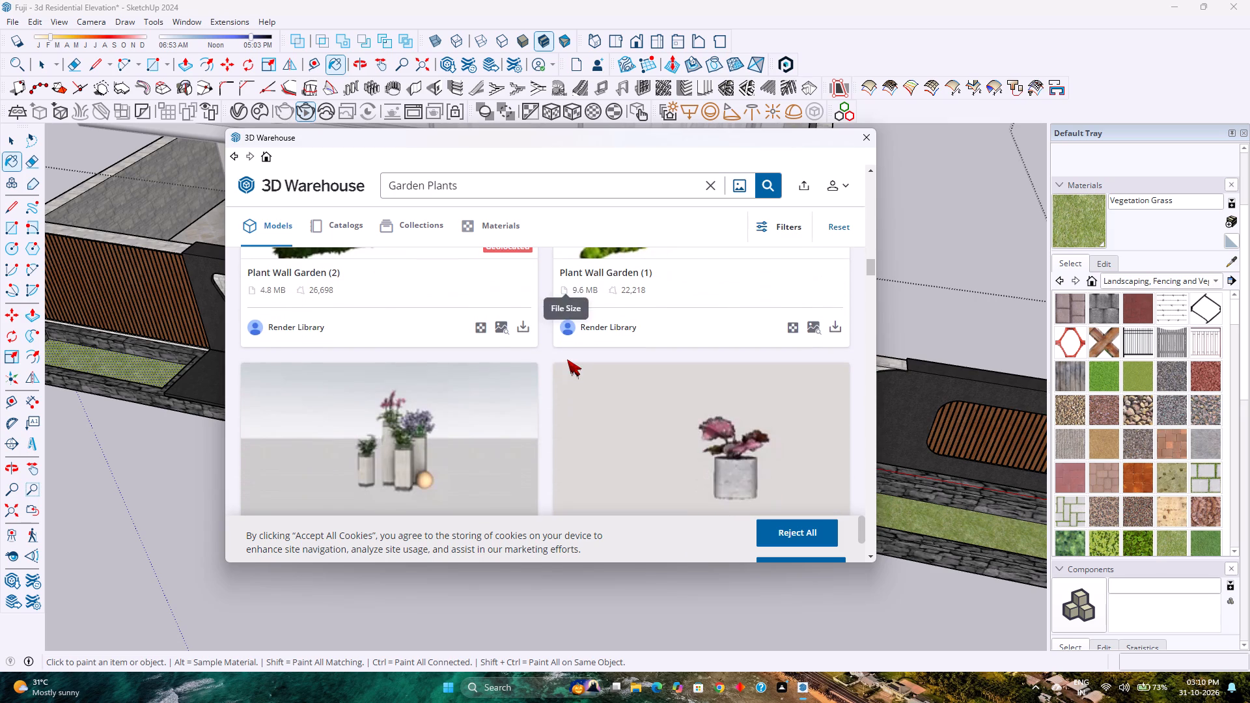
scroll(567, 359, "up", 6)
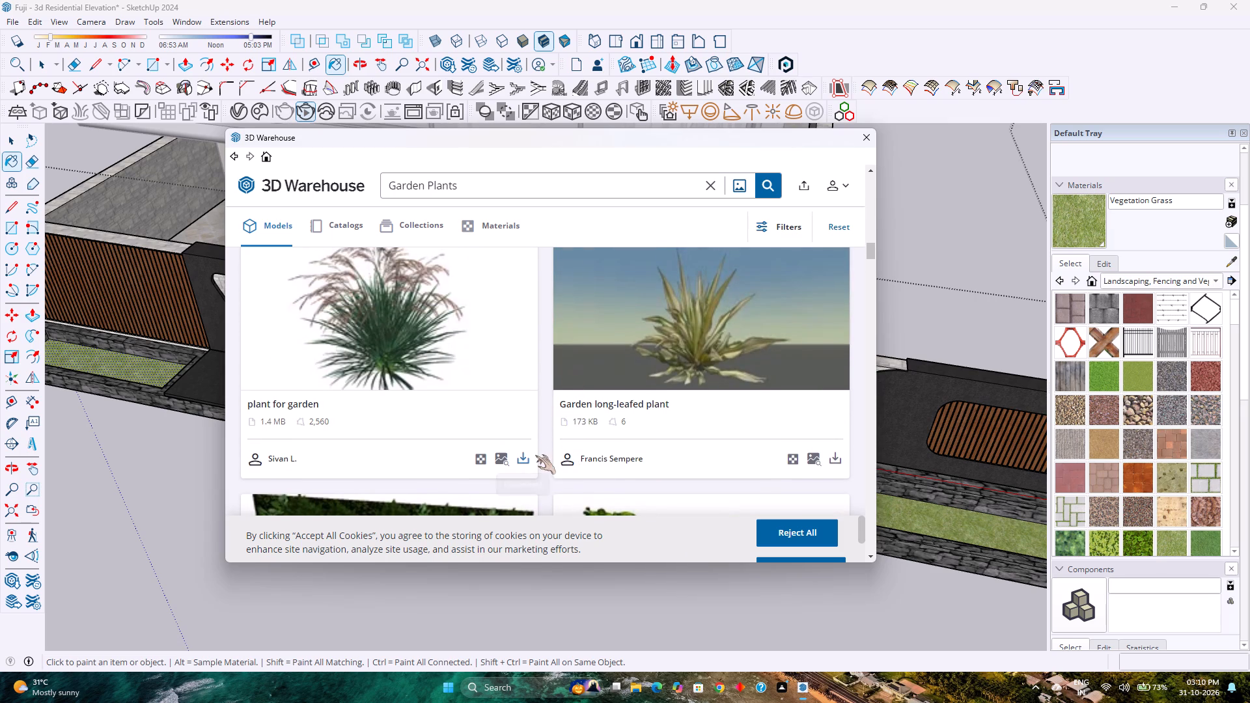
left_click(533, 460)
left_click(495, 361)
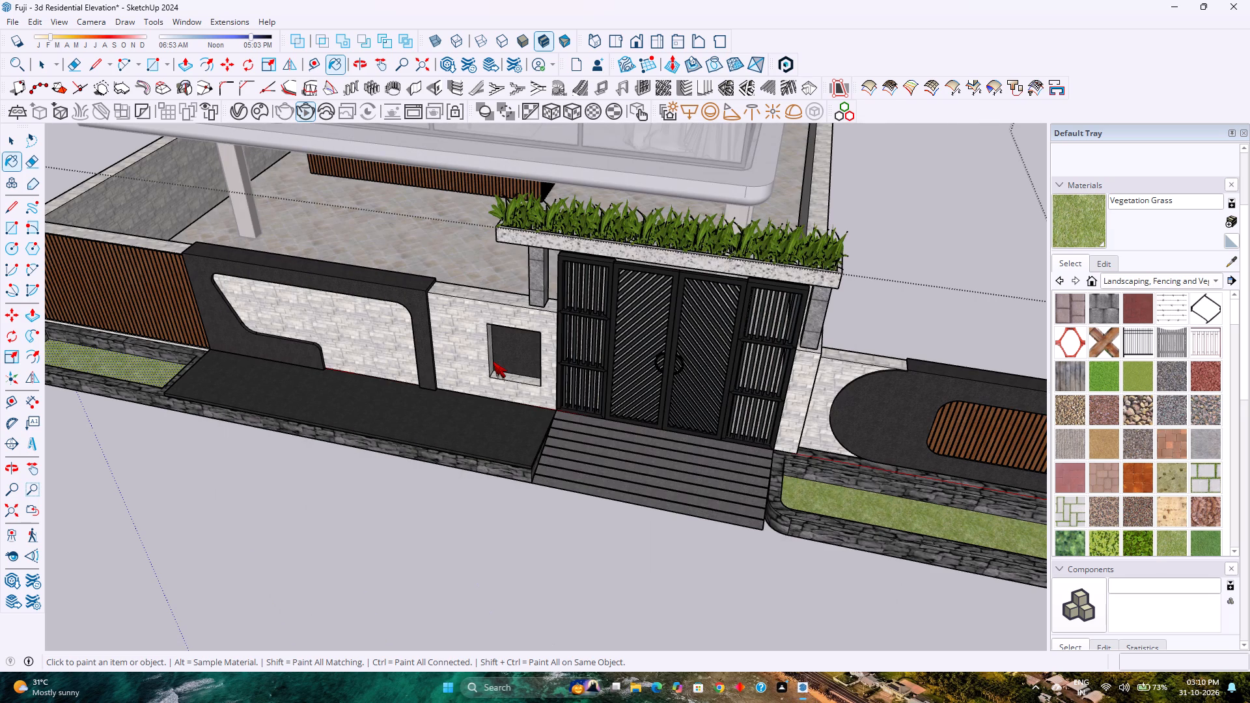
Place the imported ornamental grass at the gate-side end of the planter beside the entrance steps.
scroll(493, 361, "down", 9)
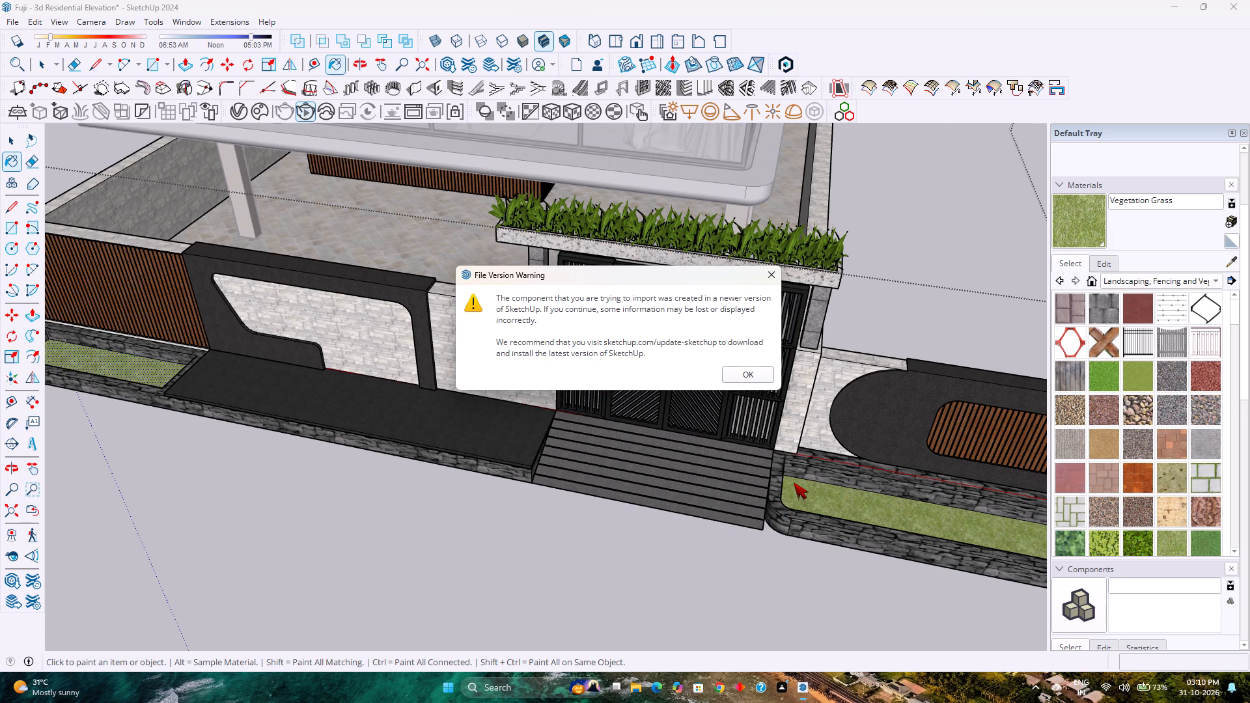
left_click(751, 371)
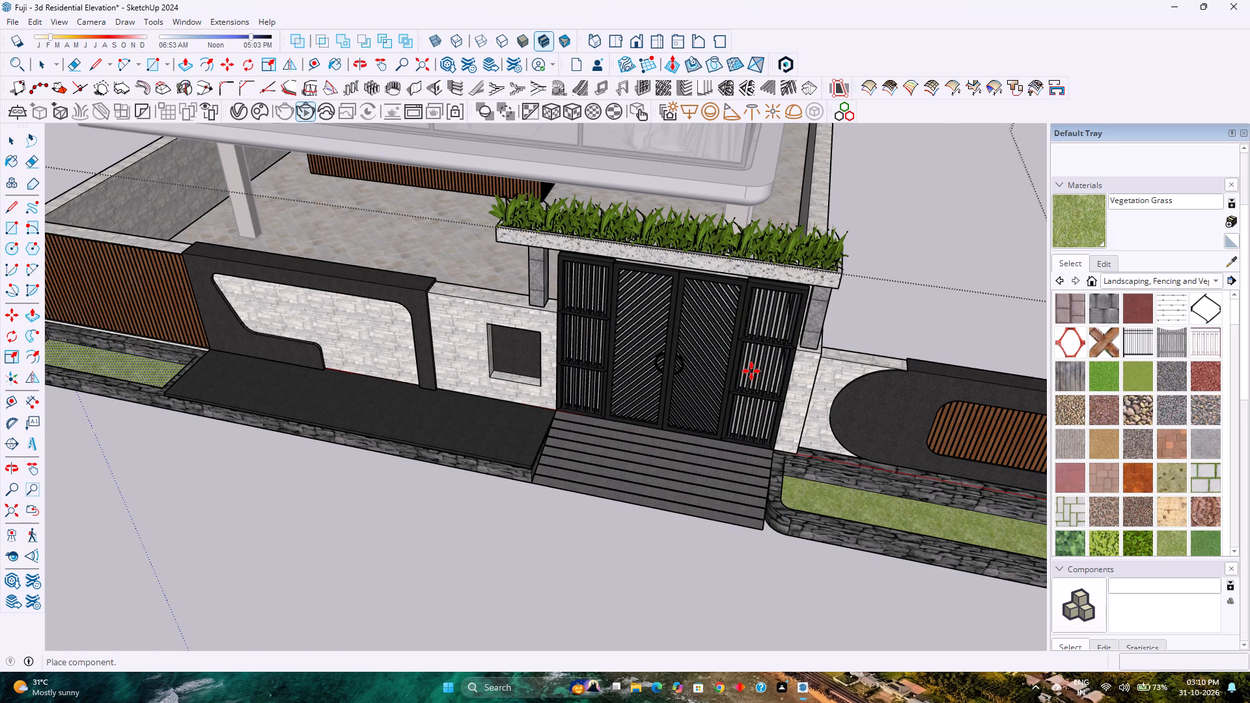
left_click(791, 507)
Move the ornamental grass vertically about 1' 1 1/16" along the blue axis to seat it on the planter's grass bed.
scroll(857, 493, "up", 14)
middle_click_drag(840, 497, 823, 506)
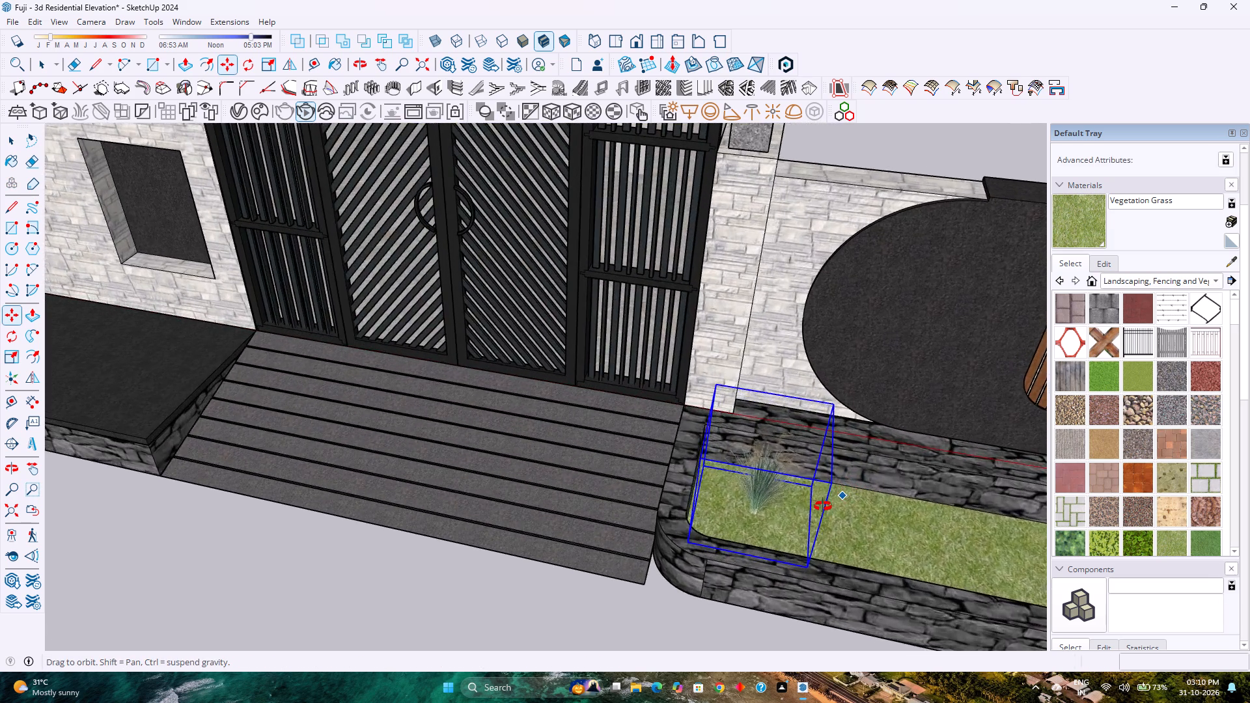
middle_click_drag(823, 506, 611, 420)
middle_click_drag(823, 506, 826, 506)
scroll(665, 504, "up", 4)
scroll(680, 556, "up", 4)
middle_click_drag(680, 556, 537, 460)
left_click(560, 511)
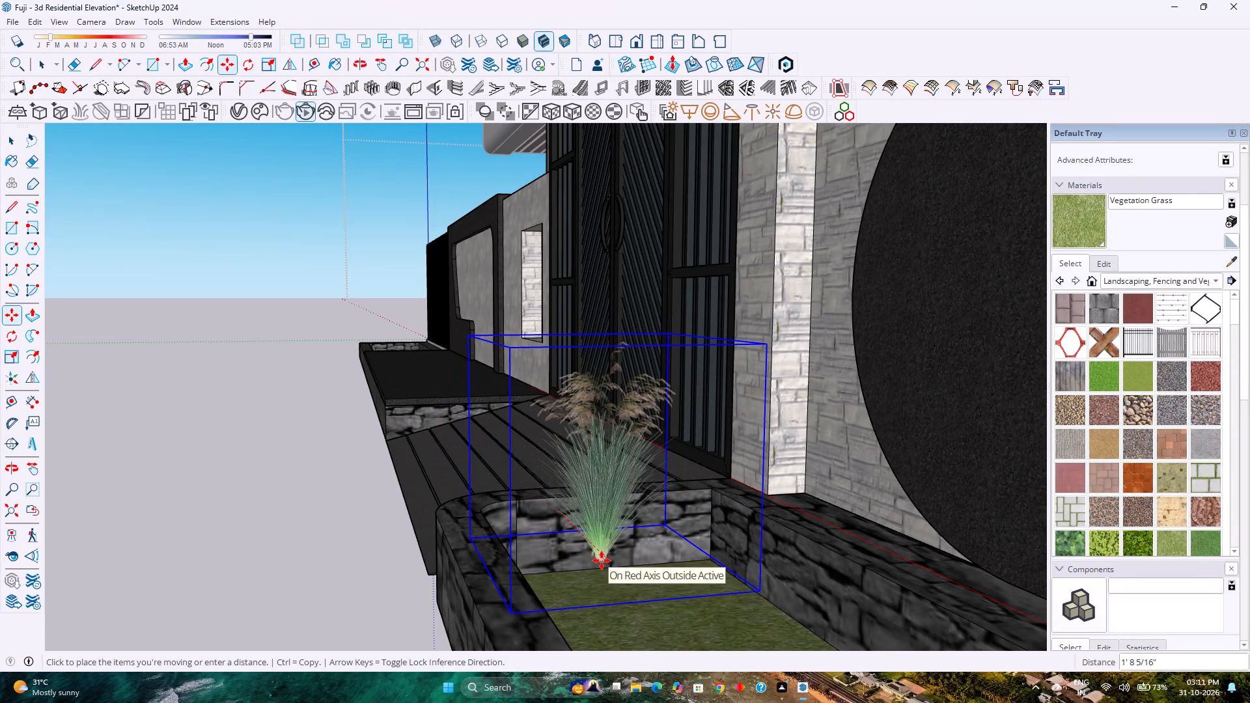
key("Up")
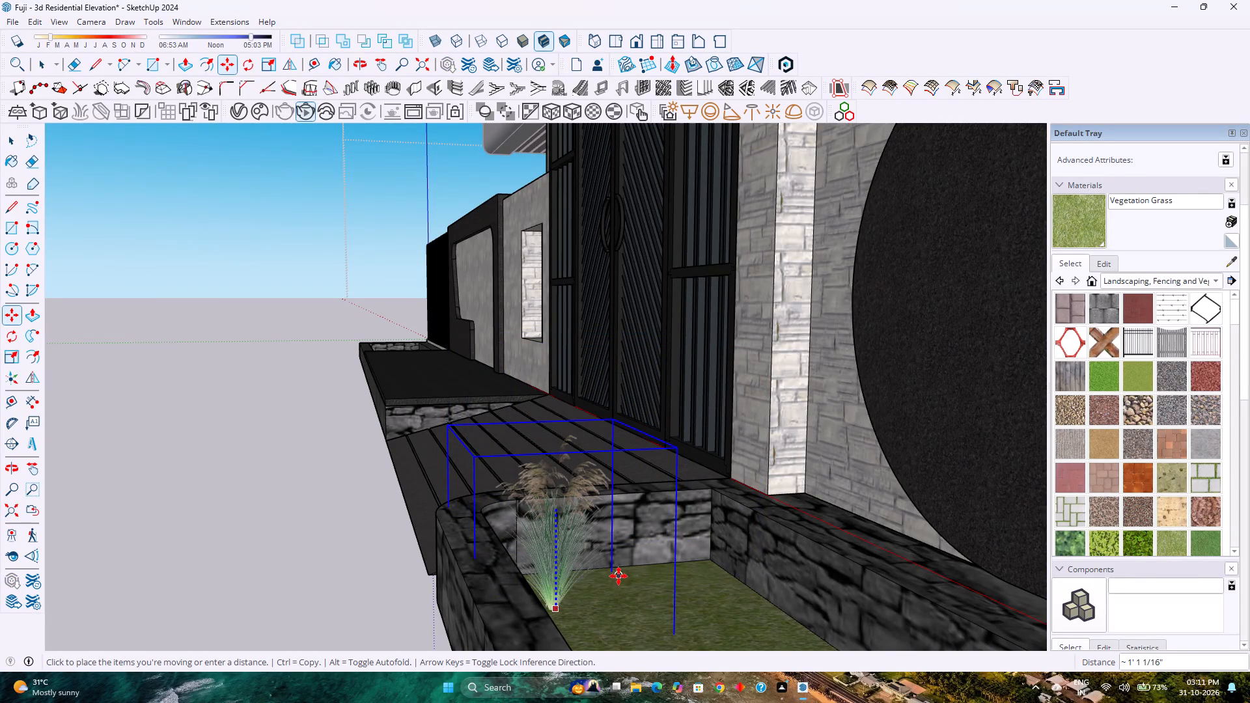
left_click(617, 577)
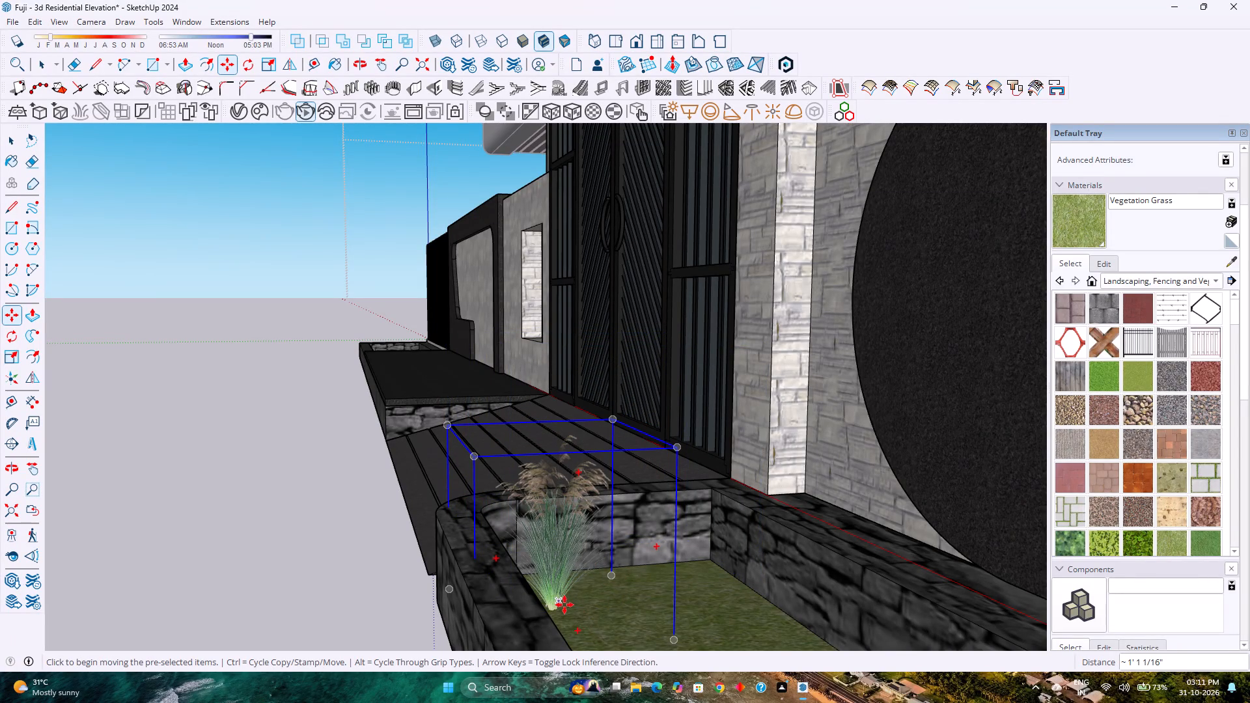
Scale the ornamental grass up uniformly from a corner grip by a factor of about 1.55.
key("s")
left_click(678, 445)
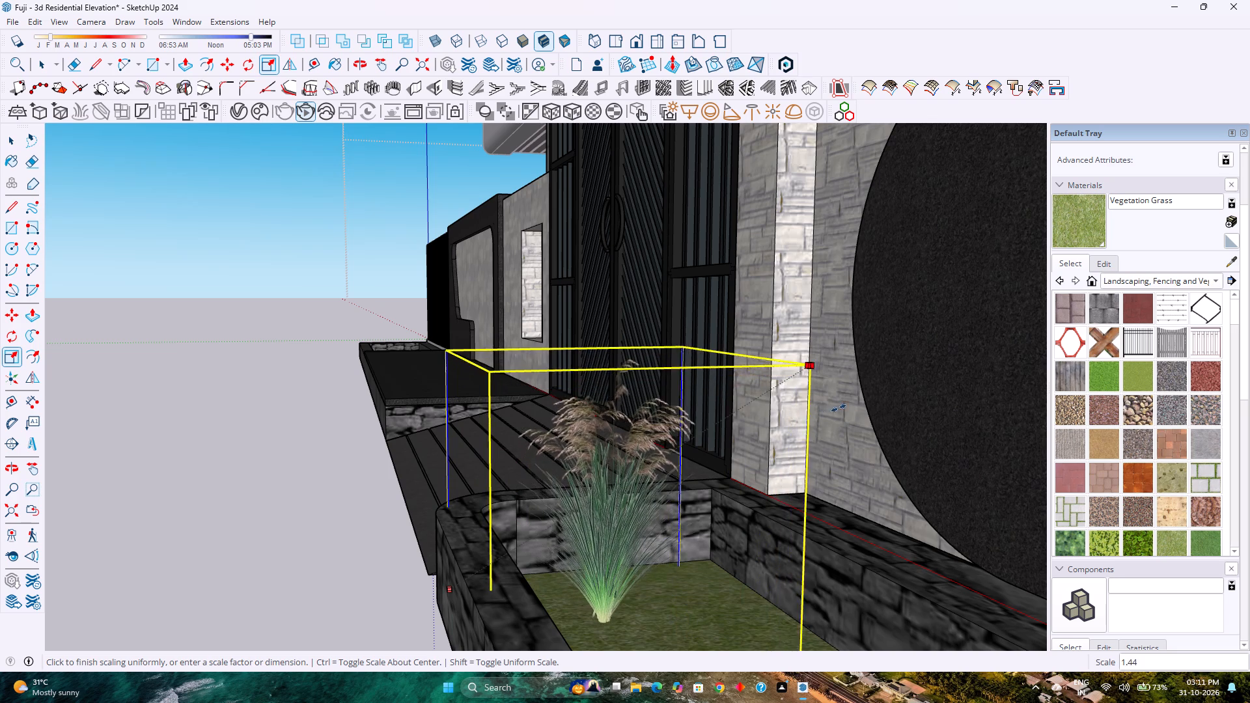
left_click(881, 389)
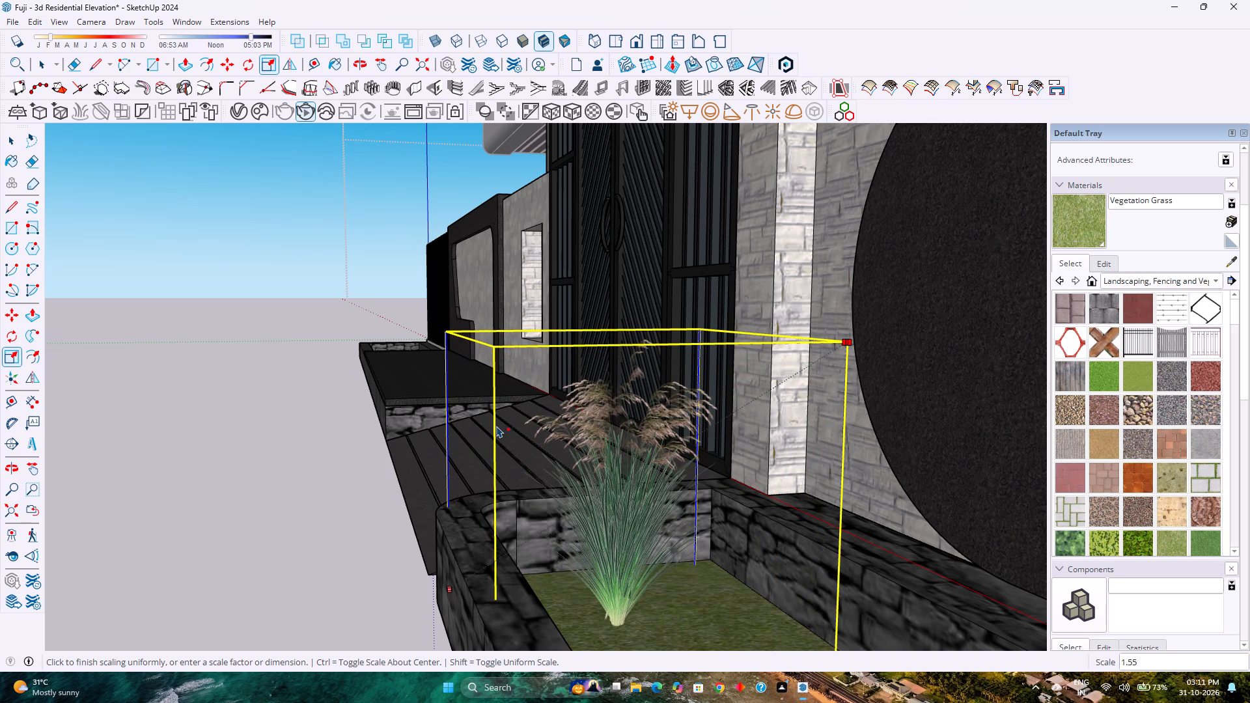
scroll(497, 426, "down", 12)
middle_click_drag(424, 456, 791, 484)
middle_click(791, 484)
middle_click(791, 484)
scroll(592, 343, "up", 13)
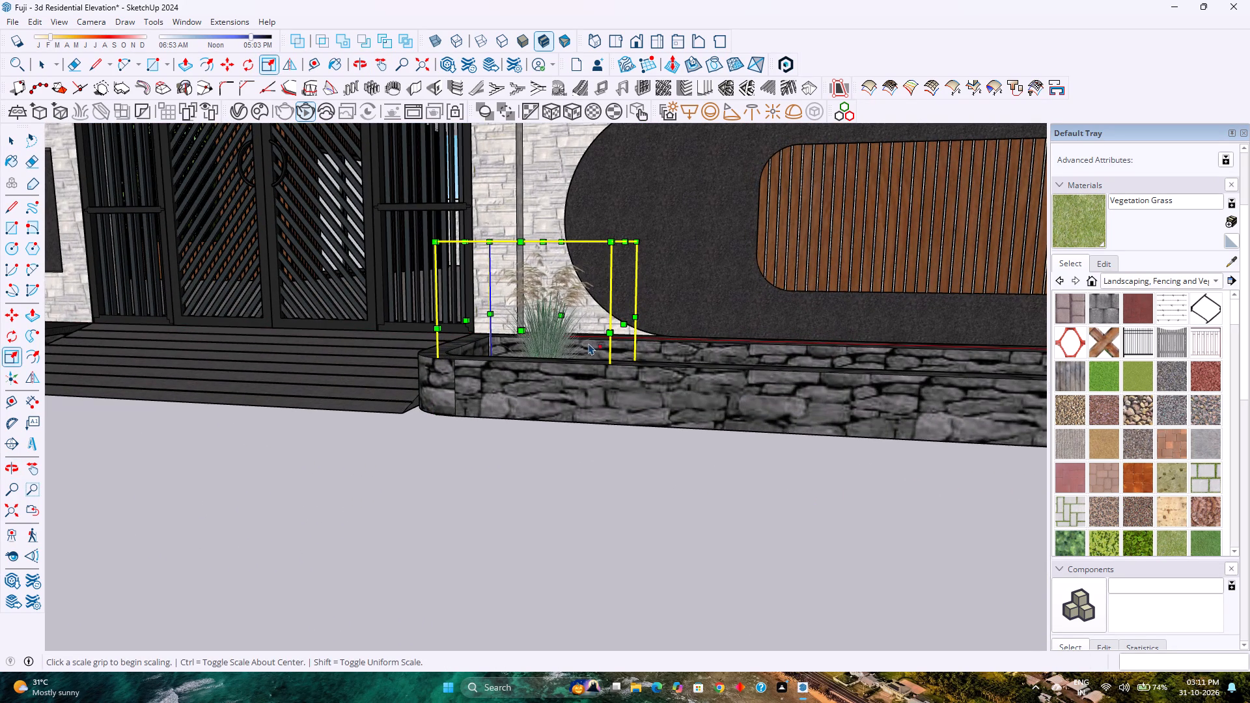
key("space")
Examine the enlarged ornamental grass up close, checking its size and seating in the stone planter.
scroll(566, 346, "up", 8)
middle_click(566, 346)
middle_click(566, 347)
middle_click(566, 347)
middle_click(566, 347)
middle_click(566, 347)
middle_click_drag(566, 350, 574, 388)
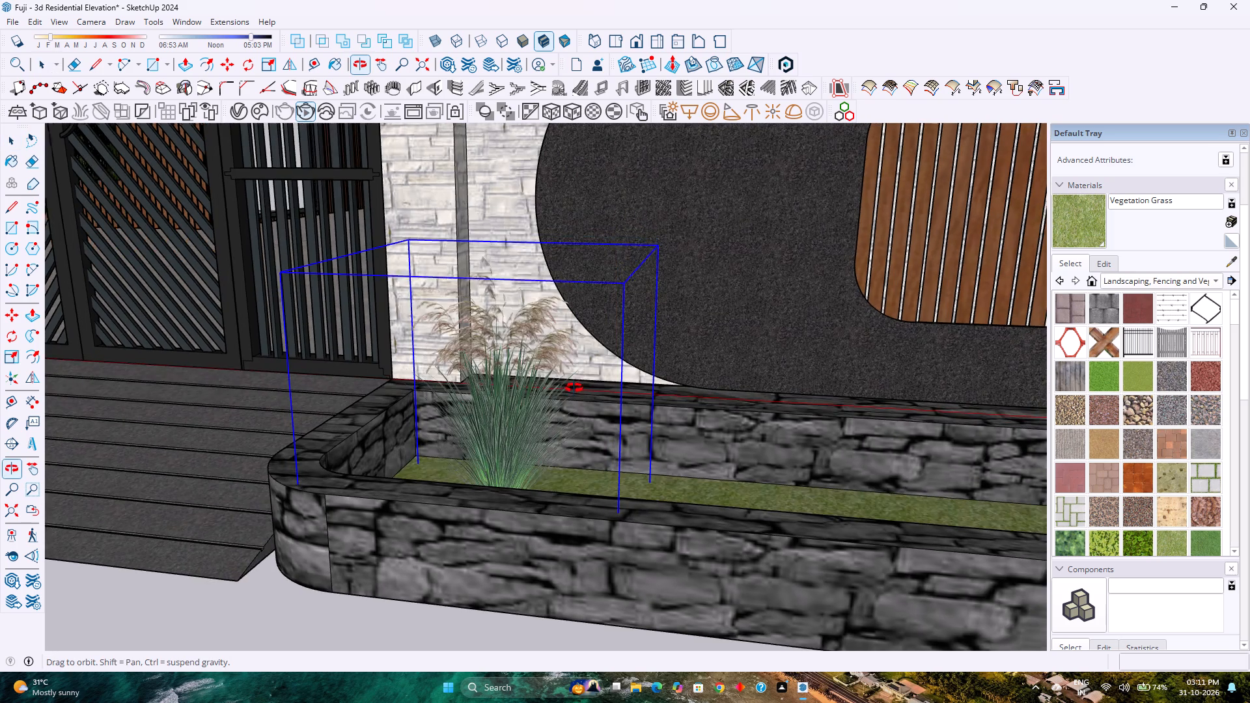
middle_click_drag(574, 388, 574, 389)
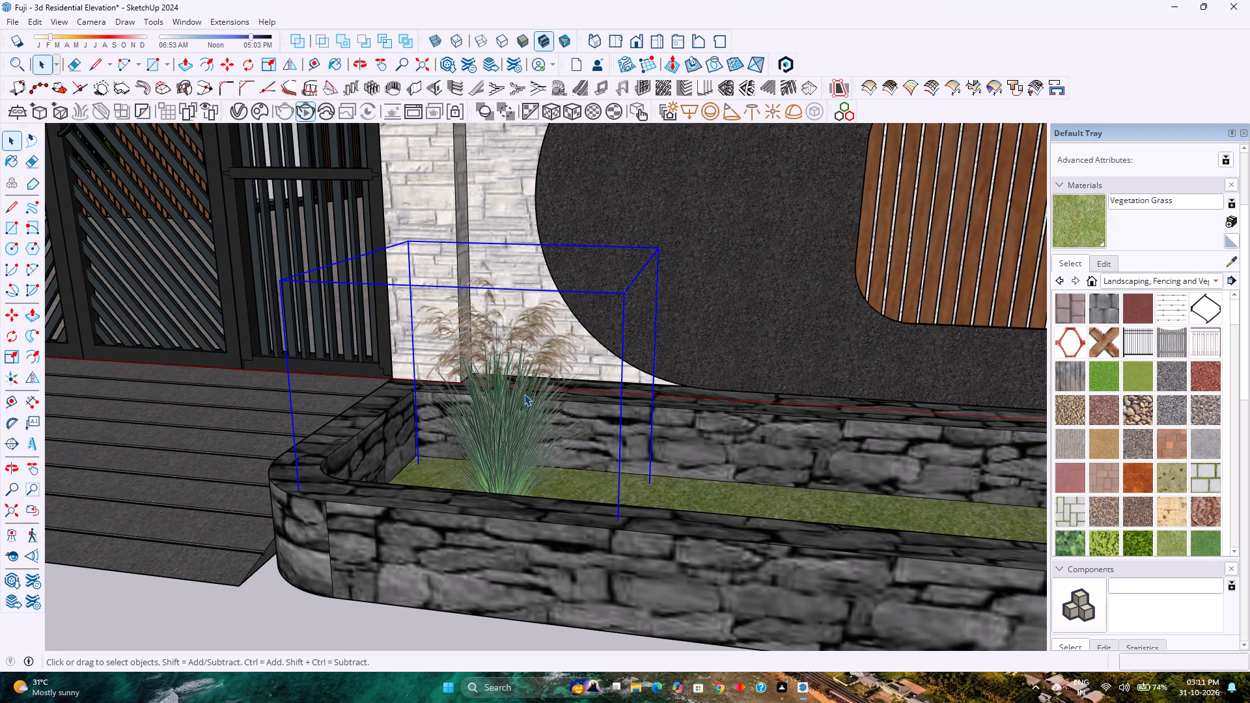
scroll(524, 392, "down", 10)
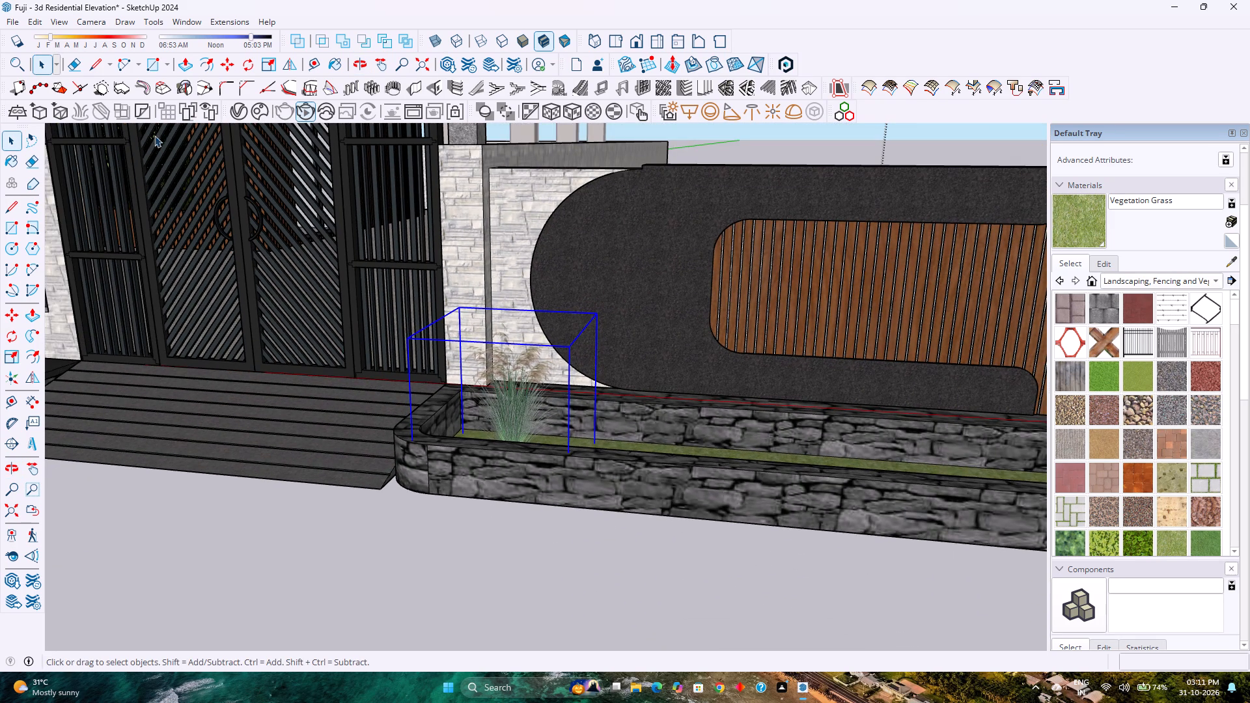
Reopen the 3D Warehouse Garden Plants results and download the "garden decorative plant" palm directly into the model.
left_click(197, 23)
left_click(249, 126)
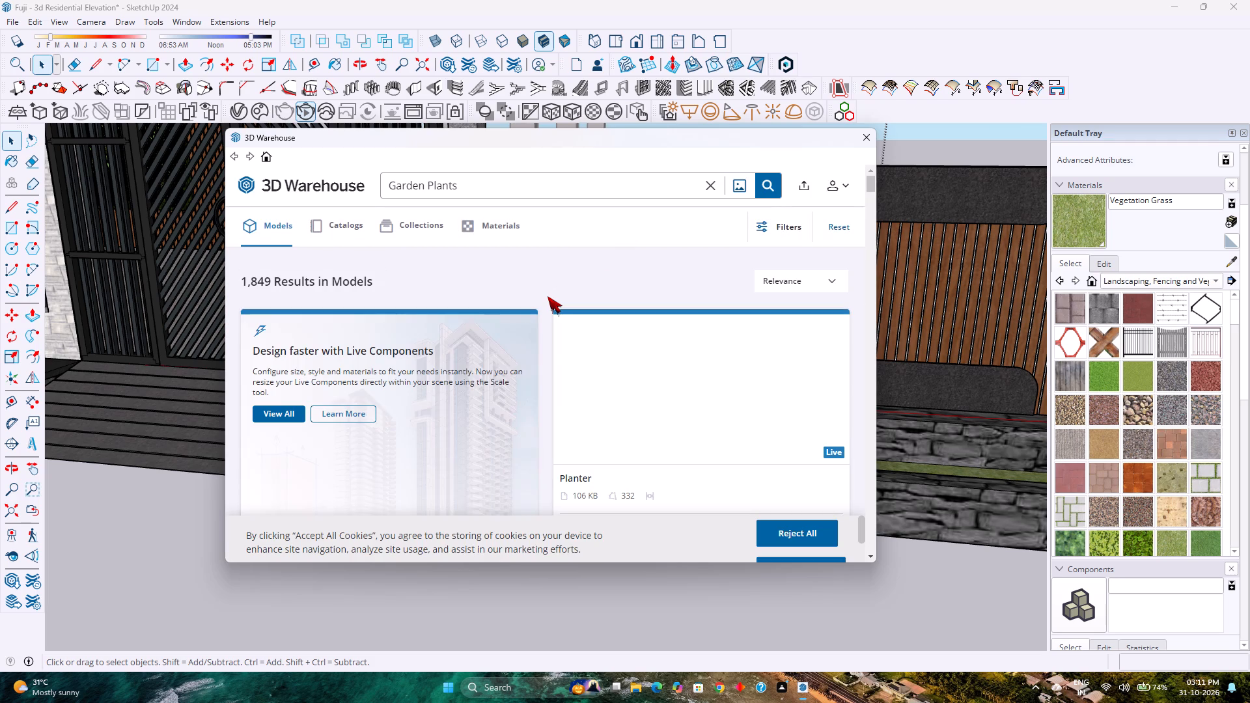
scroll(554, 290, "down", 11)
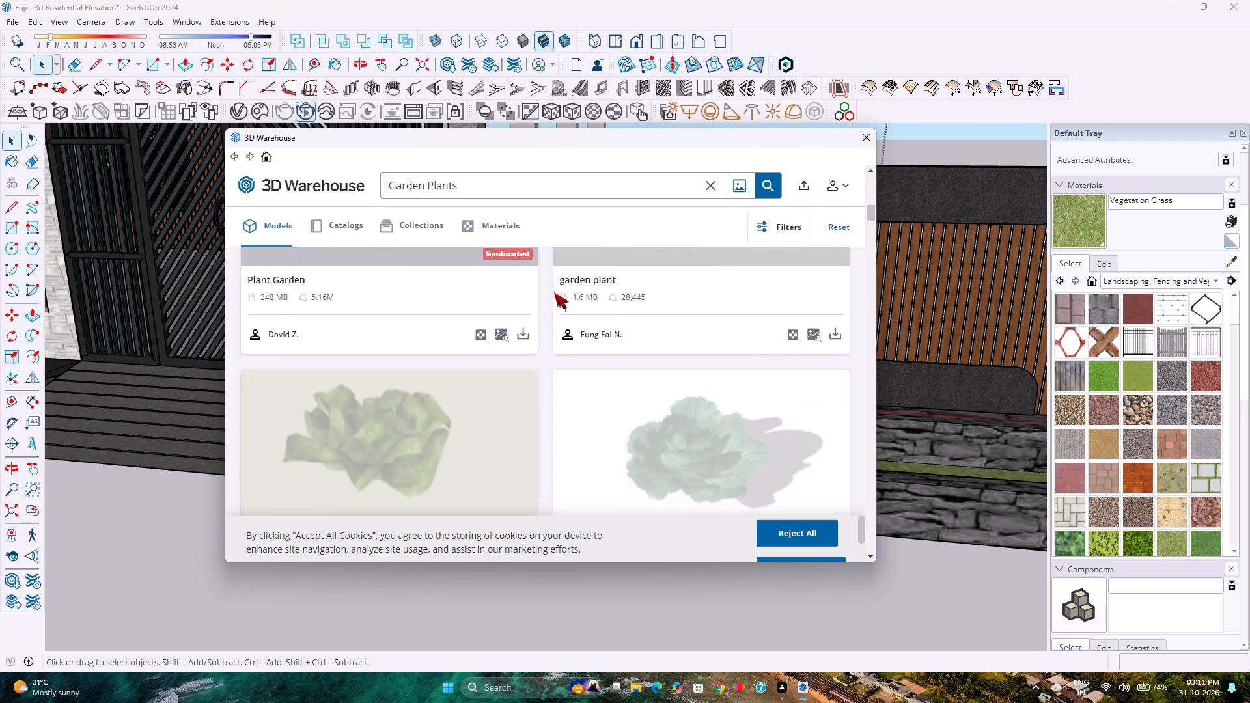
scroll(554, 295, "down", 12)
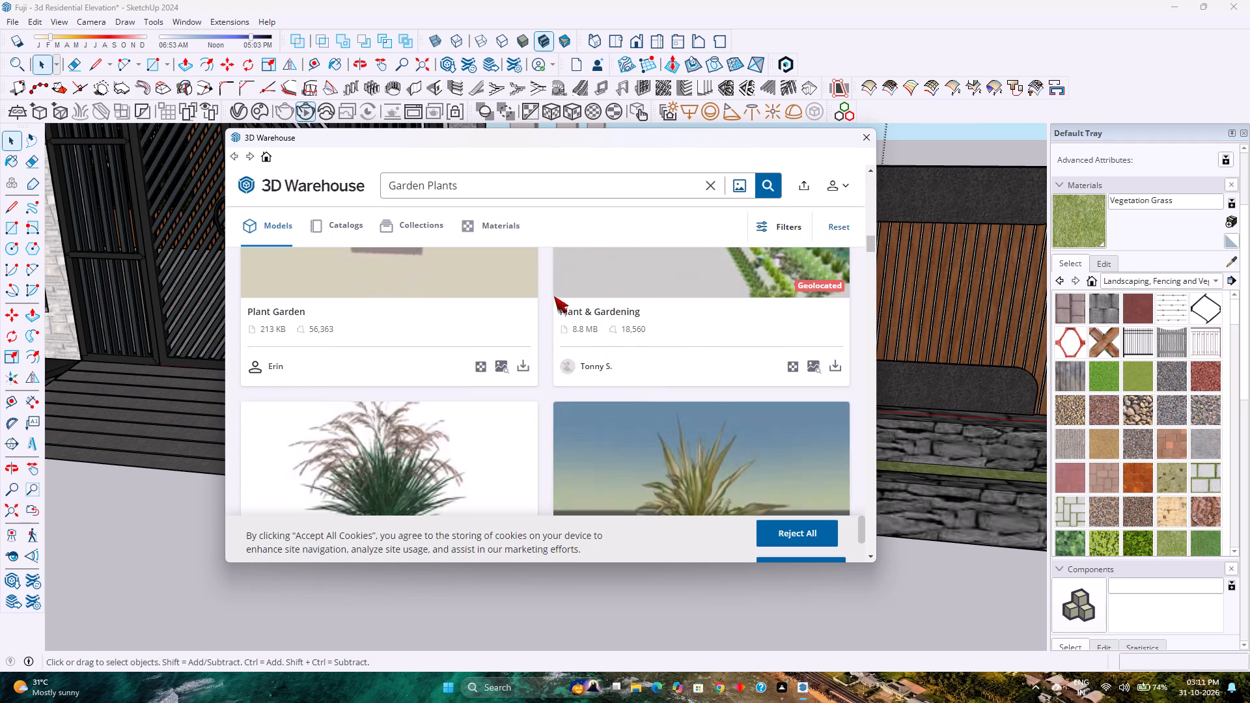
scroll(554, 297, "down", 10)
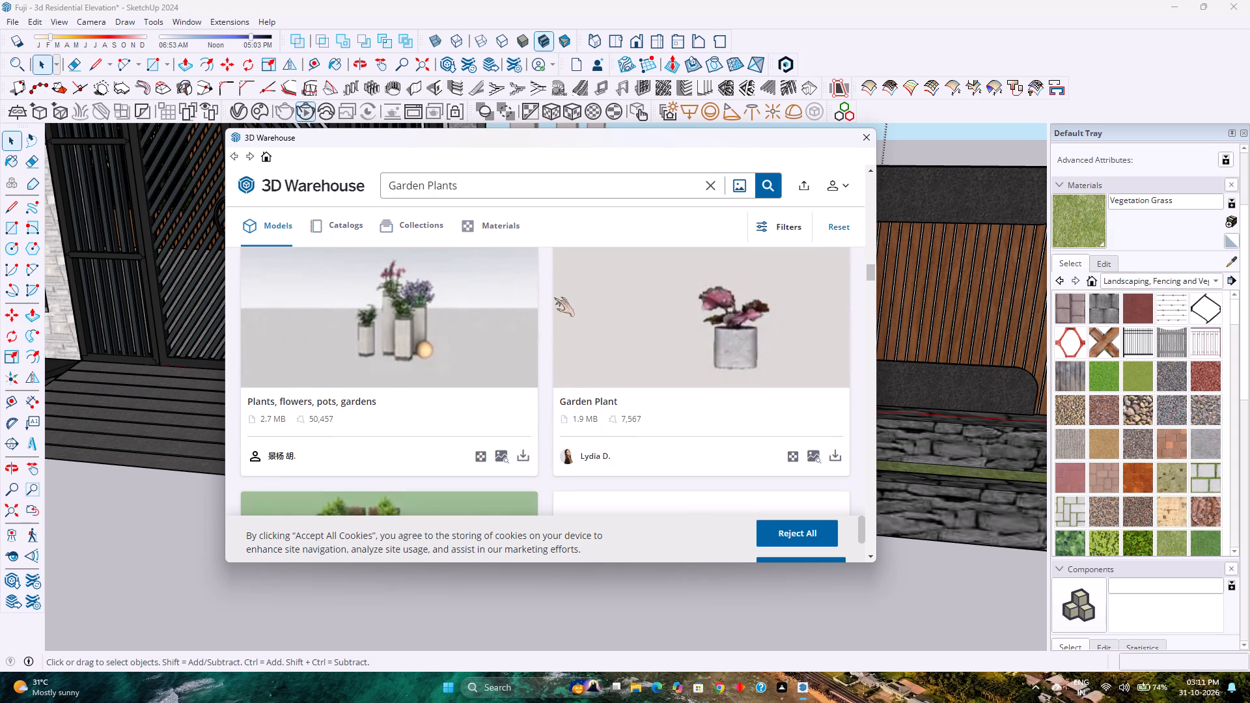
scroll(554, 297, "down", 4)
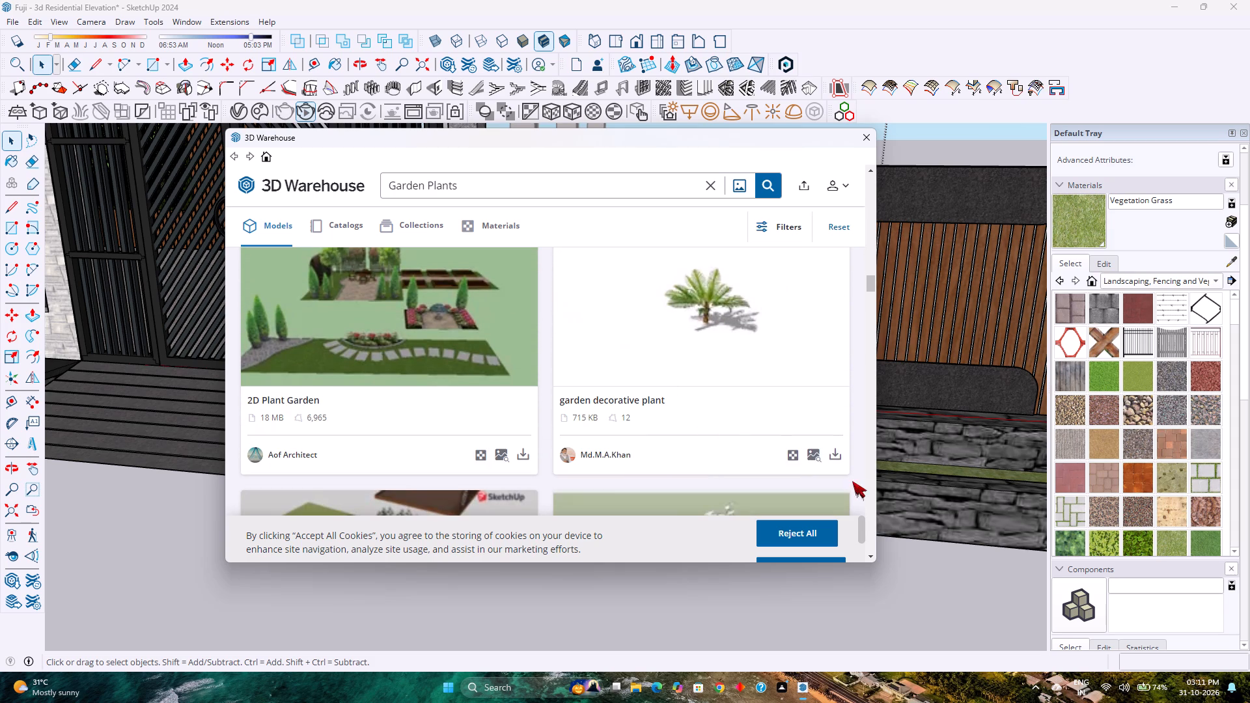
left_click(836, 458)
left_click(507, 368)
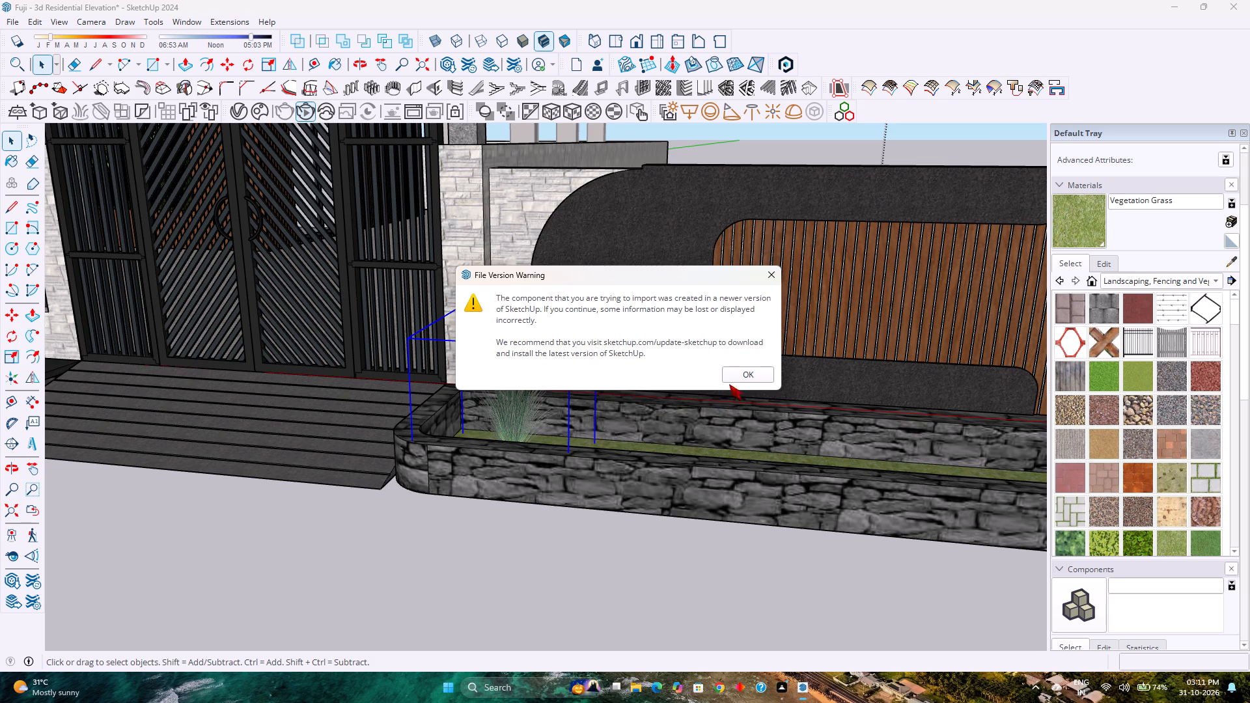
Place the imported decorative palm on the grass bed at the planter's far end, away from the entrance steps.
left_click(744, 374)
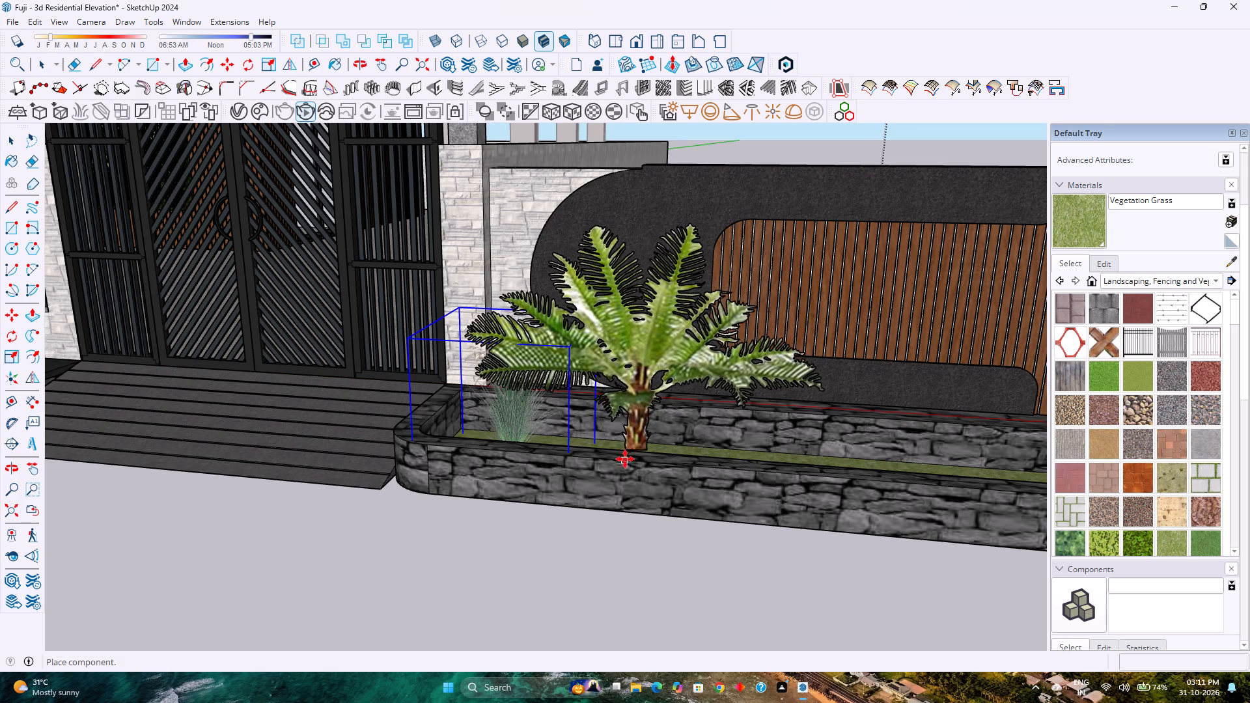
scroll(636, 451, "down", 14)
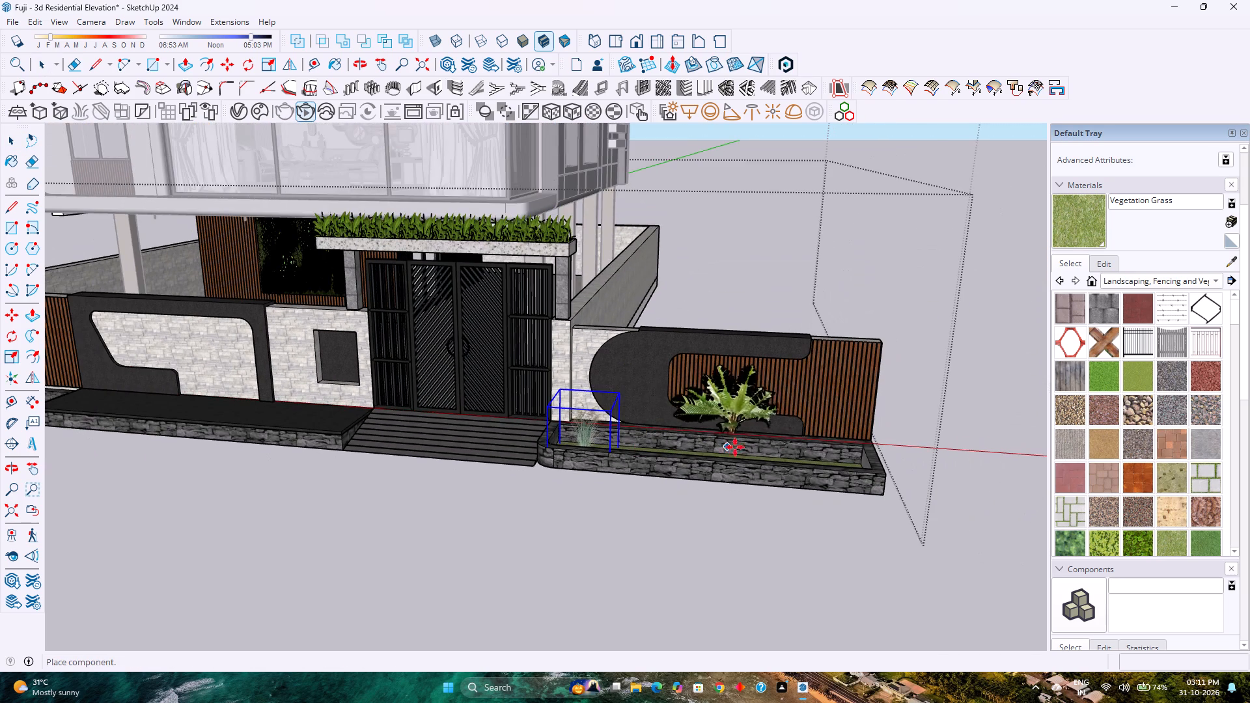
scroll(845, 471, "up", 16)
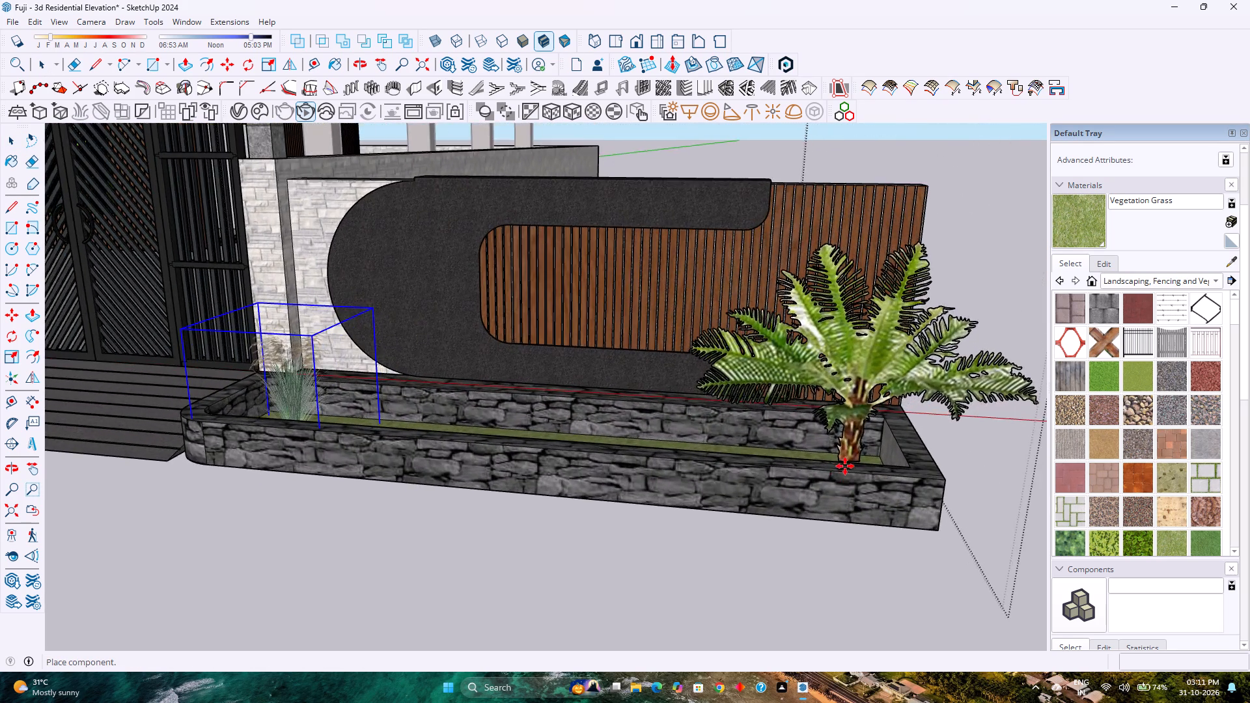
scroll(845, 466, "up", 8)
middle_click(845, 466)
middle_click_drag(850, 473, 883, 616)
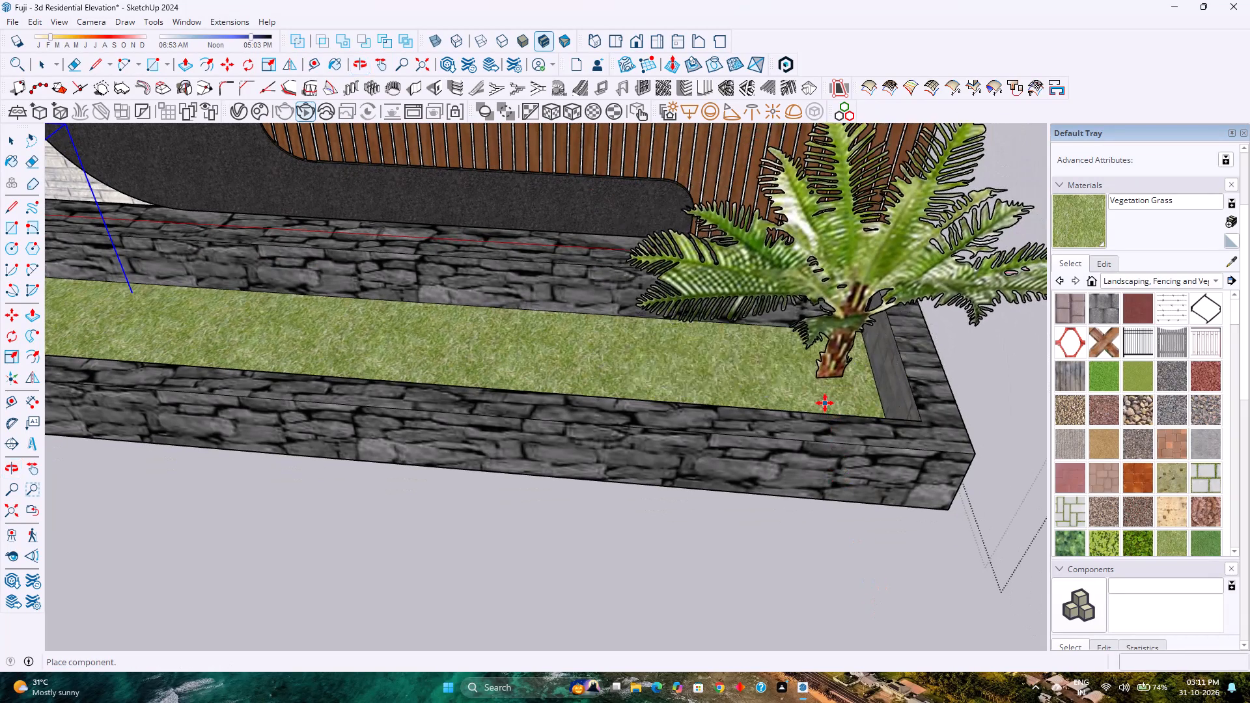
left_click(825, 402)
Examine the palm's size and position relative to the planter, the ornamental grass and the compound wall.
scroll(764, 378, "down", 11)
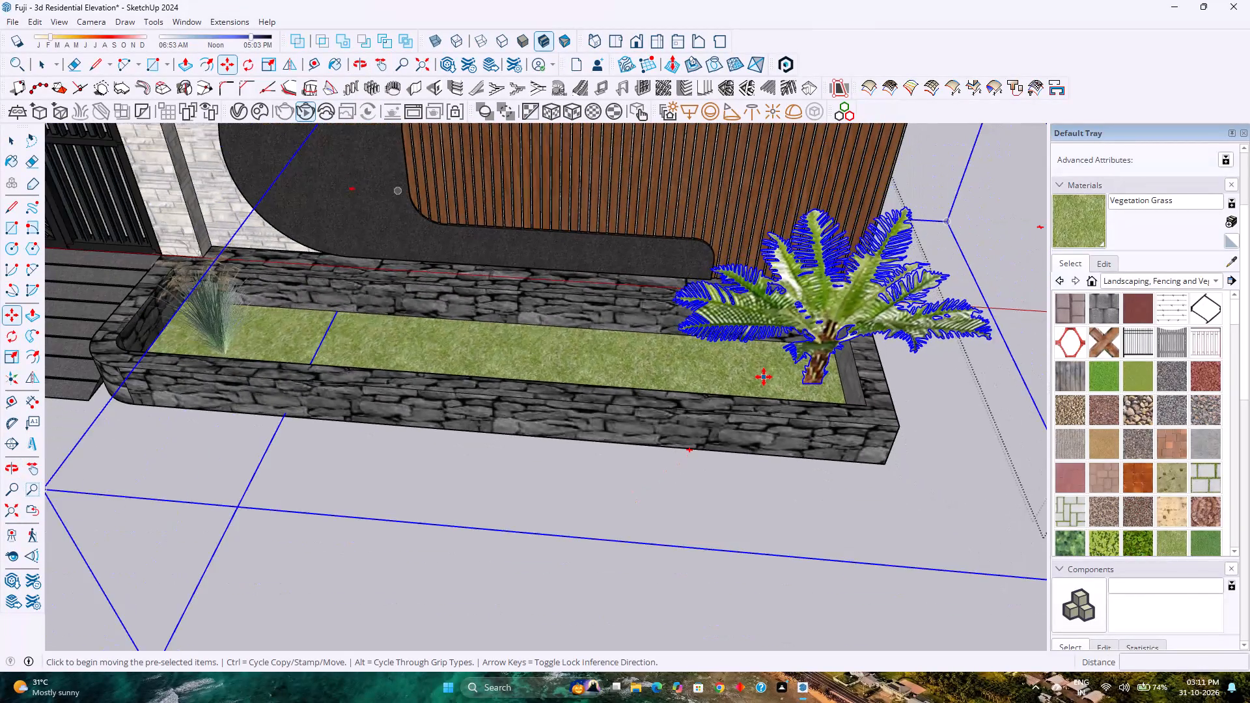
scroll(764, 377, "down", 2)
middle_click(660, 413)
middle_click(660, 413)
middle_click_drag(659, 411, 680, 293)
scroll(684, 292, "down", 16)
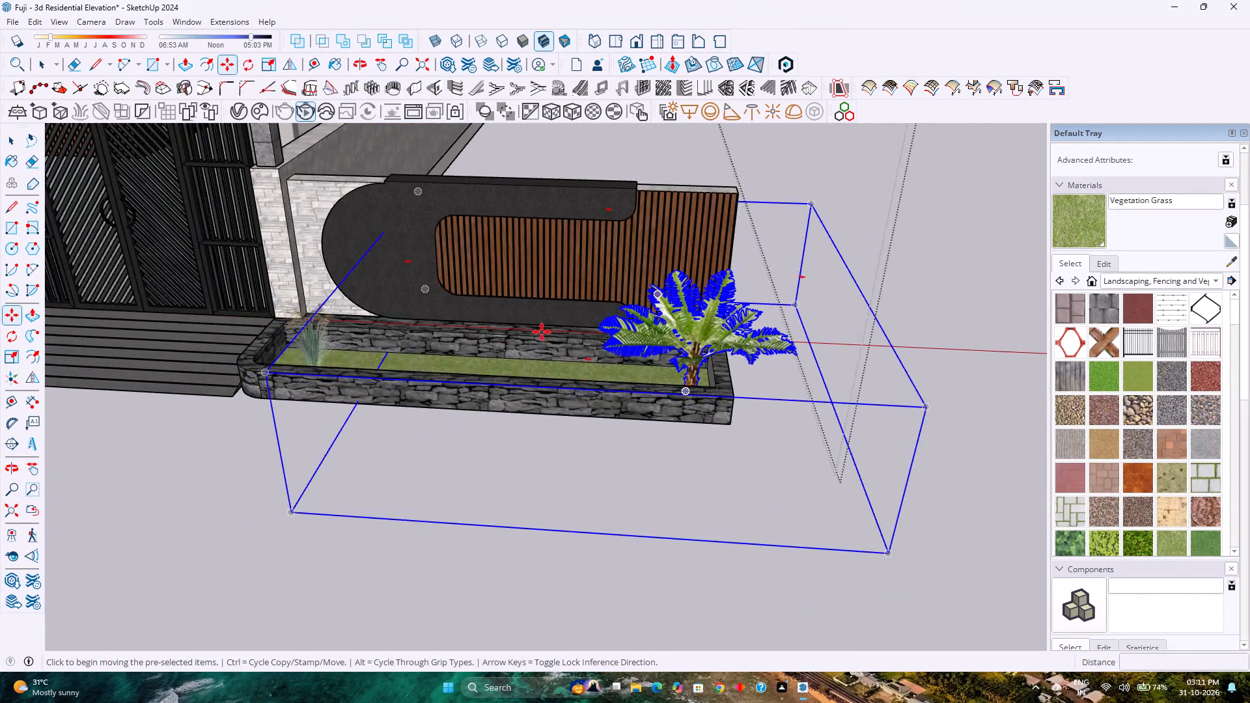
Examine the planter's palm and ornamental grass against the entrance gate and full compound wall from the front elevation.
middle_click(467, 351)
middle_click(465, 350)
middle_click_drag(465, 350, 606, 188)
scroll(609, 188, "up", 1)
scroll(610, 190, "down", 10)
scroll(495, 298, "down", 2)
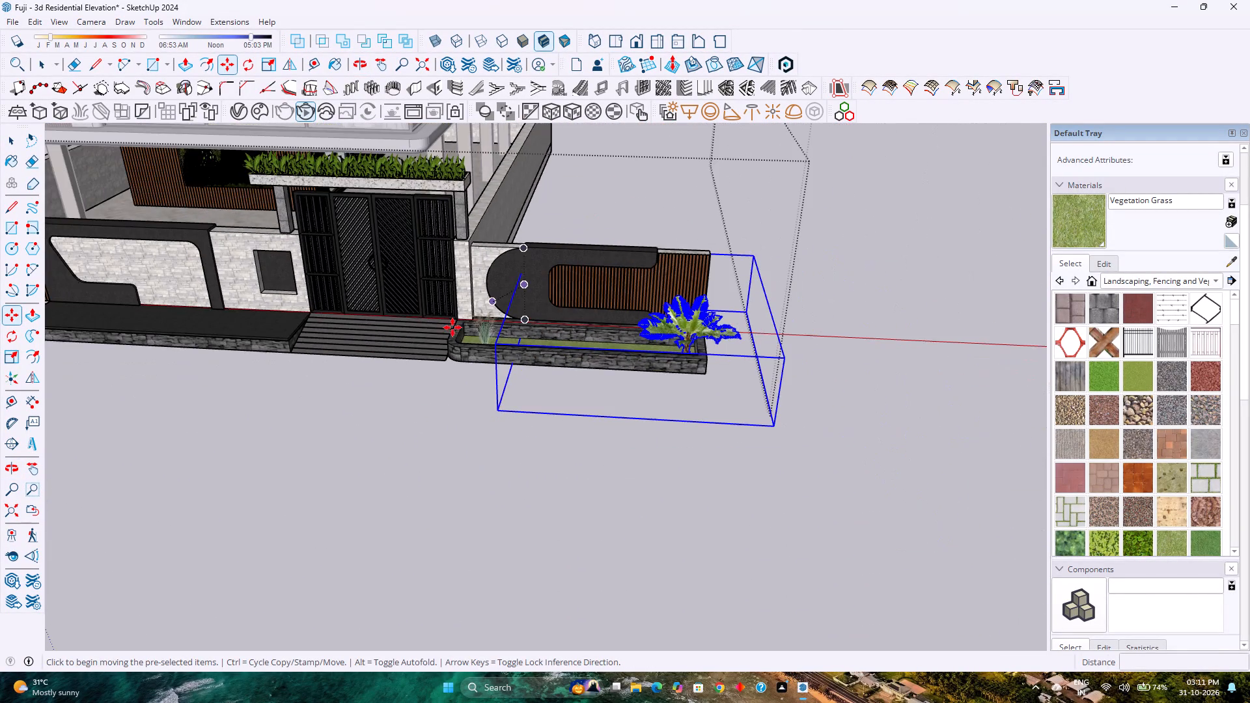
middle_click_drag(427, 338, 515, 230)
scroll(520, 230, "down", 6)
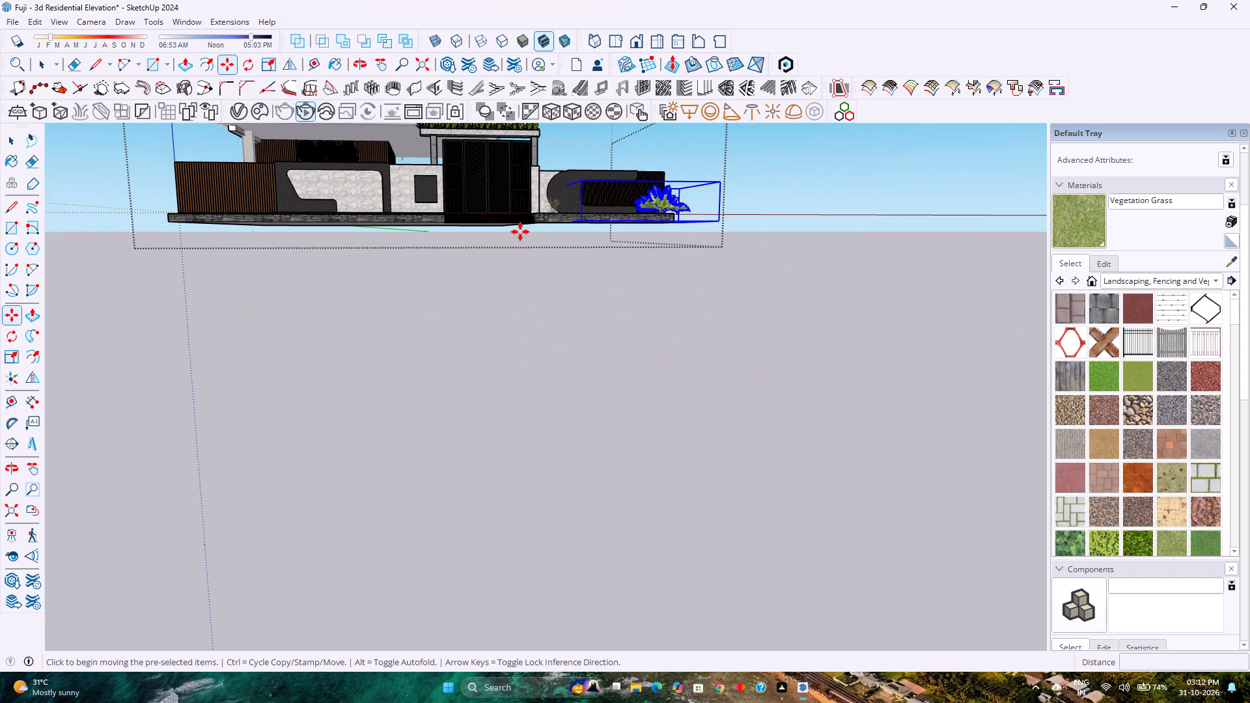
scroll(520, 232, "up", 6, "shift")
middle_click(520, 232, "shift")
middle_click_drag(521, 237, 509, 371, "shift")
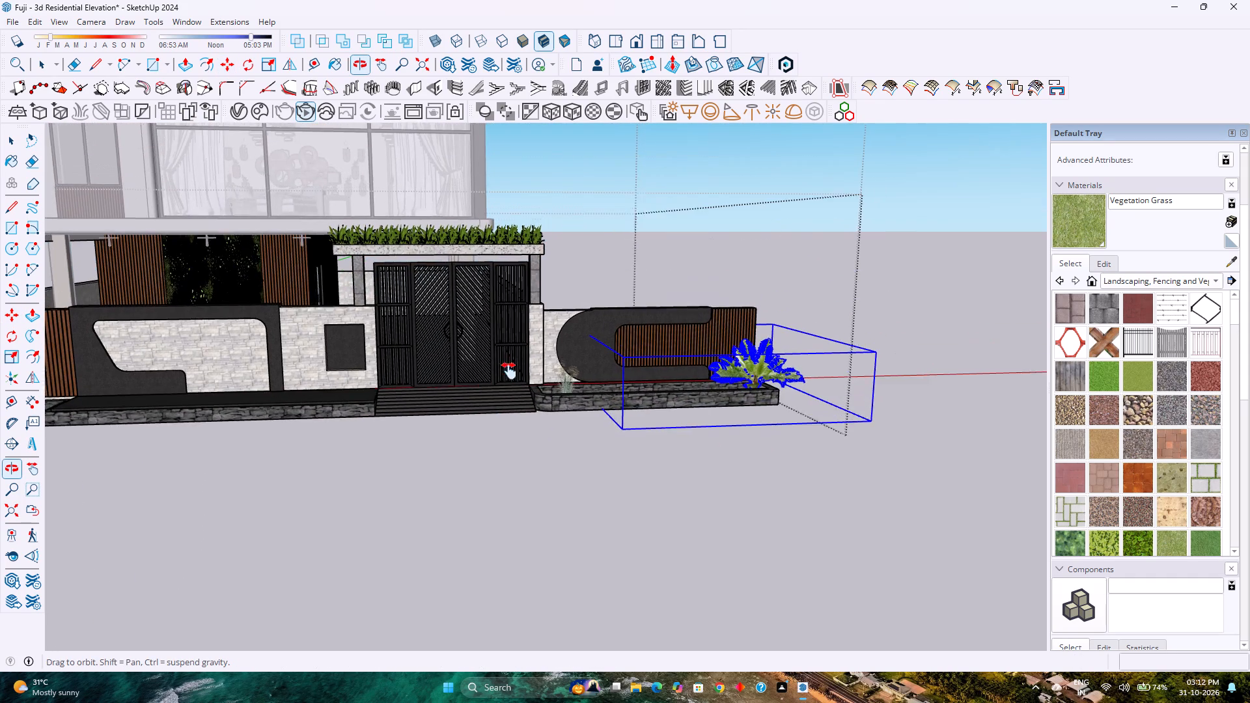
middle_click_drag(509, 371, 507, 369, "shift")
Reopen the 3D Warehouse Garden Plants results and browse the models for another plant suited to the planter beds.
left_click(186, 25)
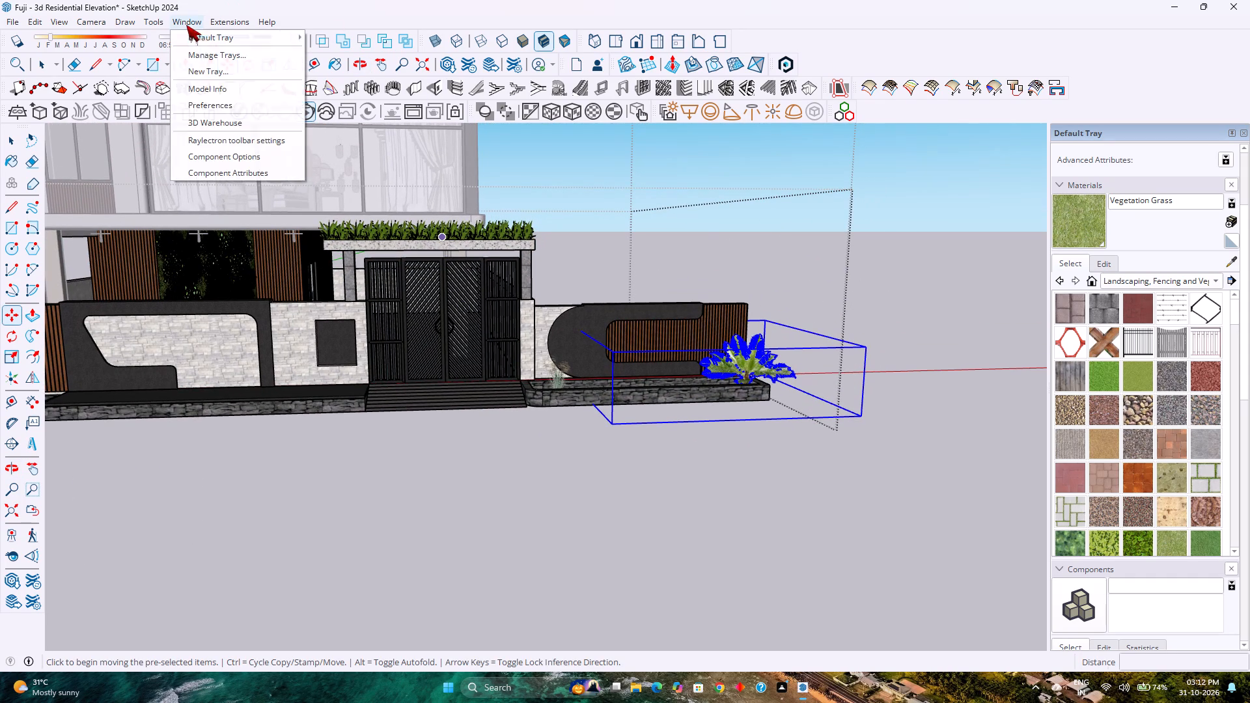
left_click(216, 121)
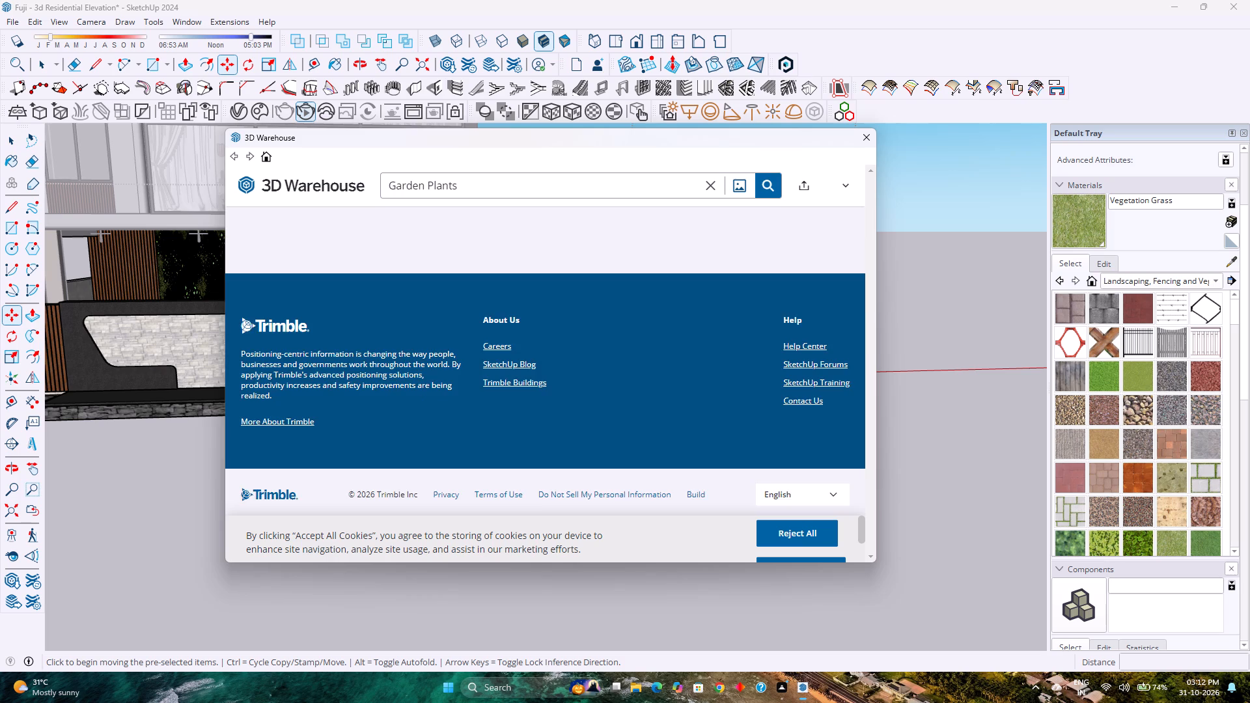
scroll(417, 378, "down", 9)
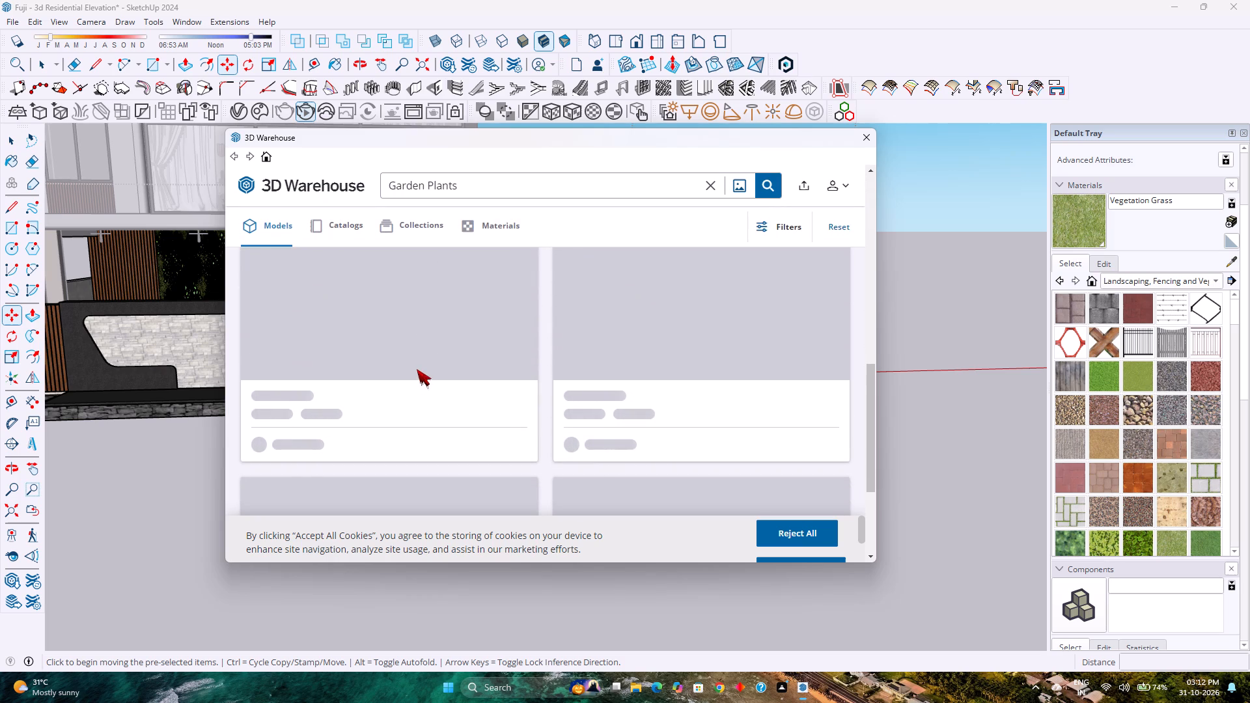
scroll(529, 389, "down", 6)
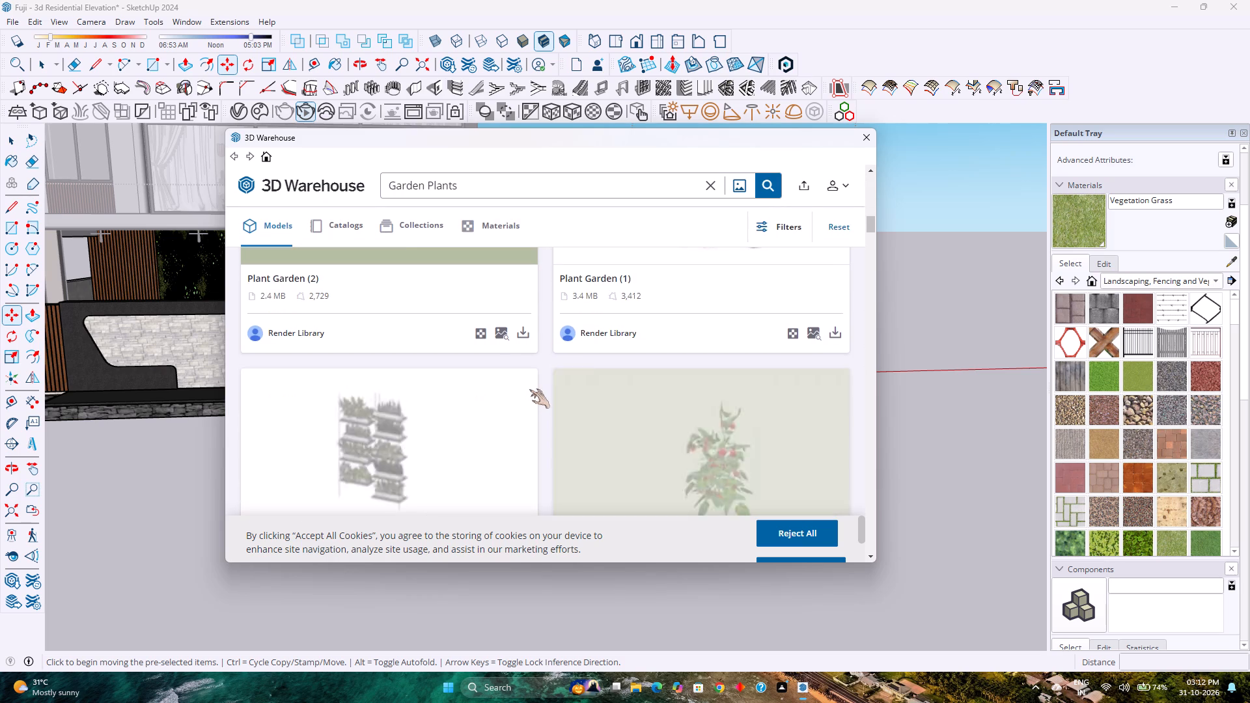
scroll(529, 389, "down", 10)
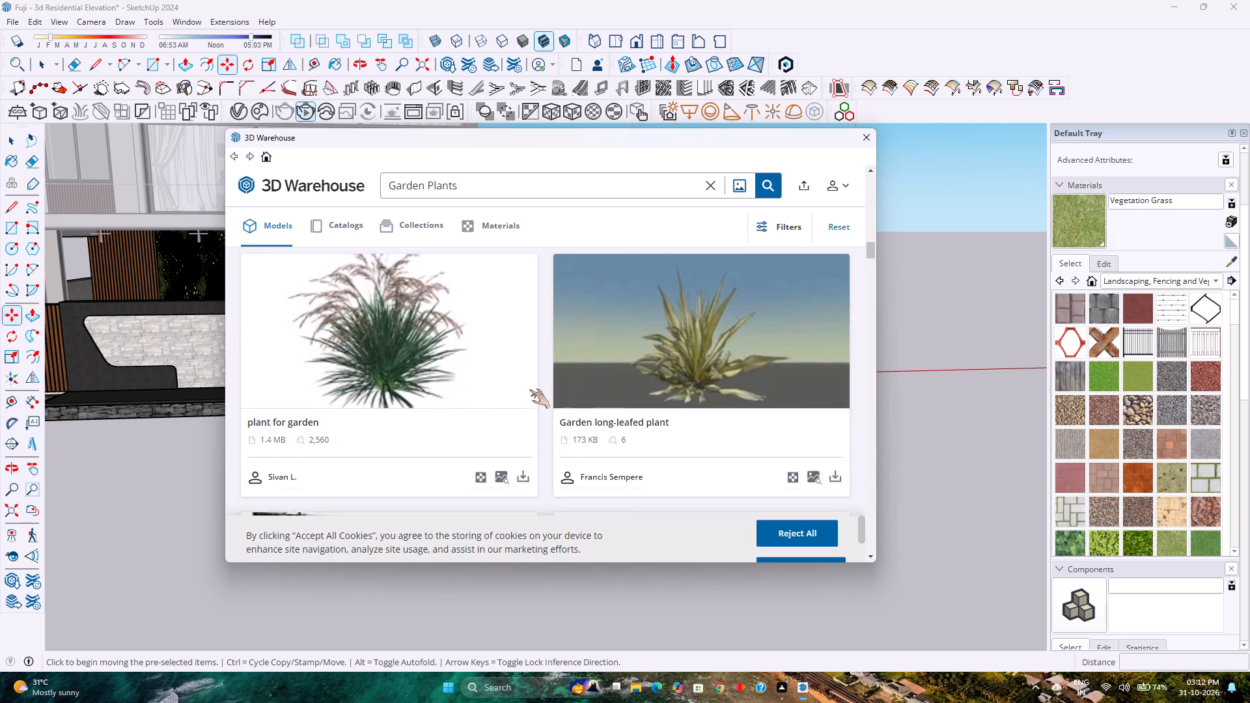
scroll(529, 389, "down", 12)
scroll(529, 389, "up", 1)
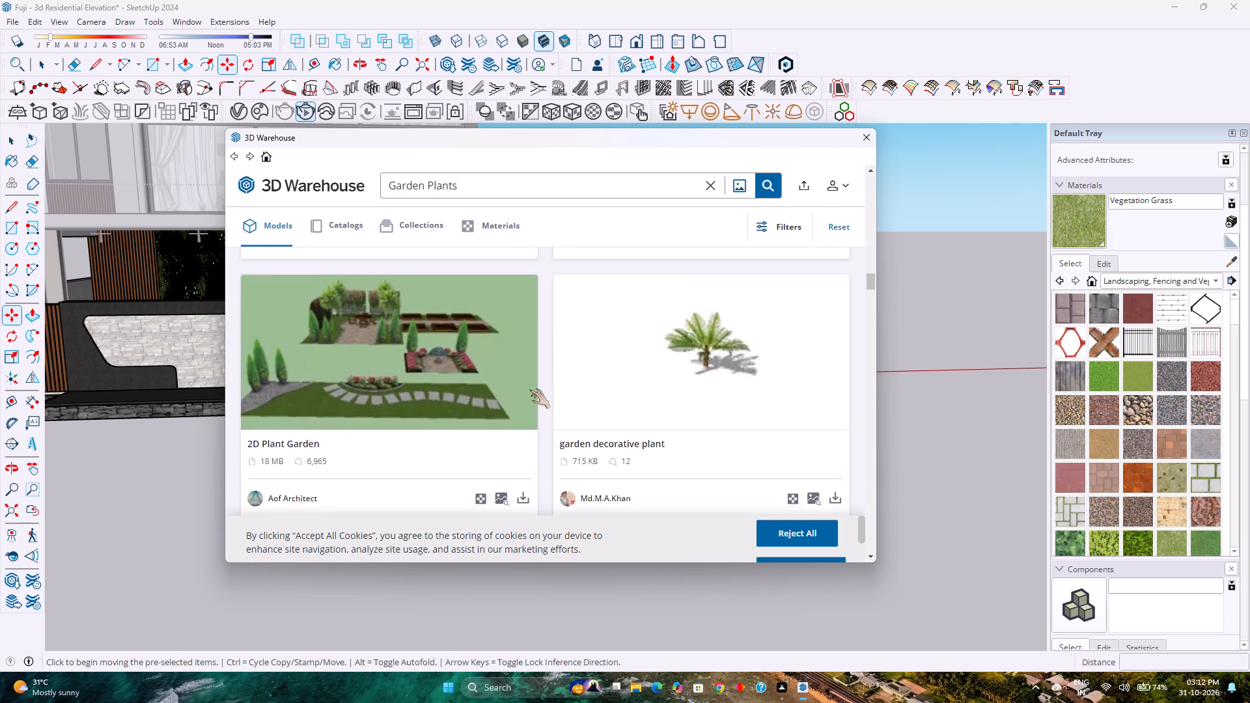
scroll(529, 389, "down", 9)
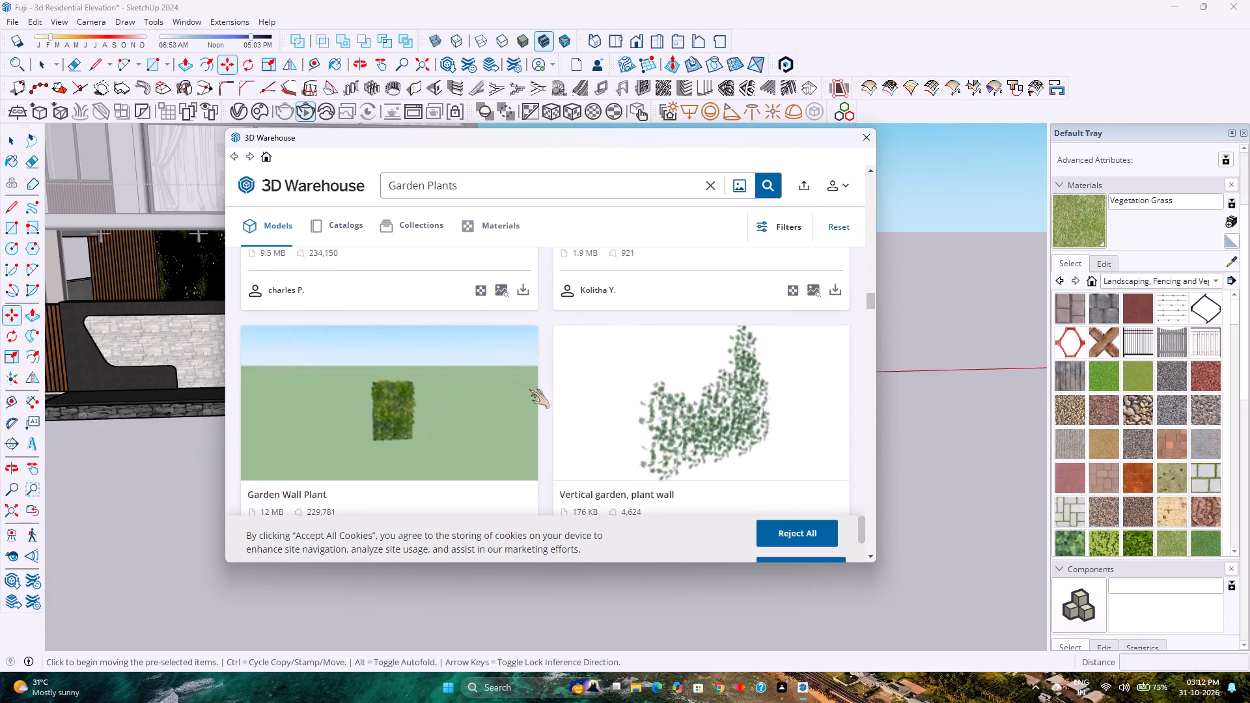
scroll(529, 389, "down", 7)
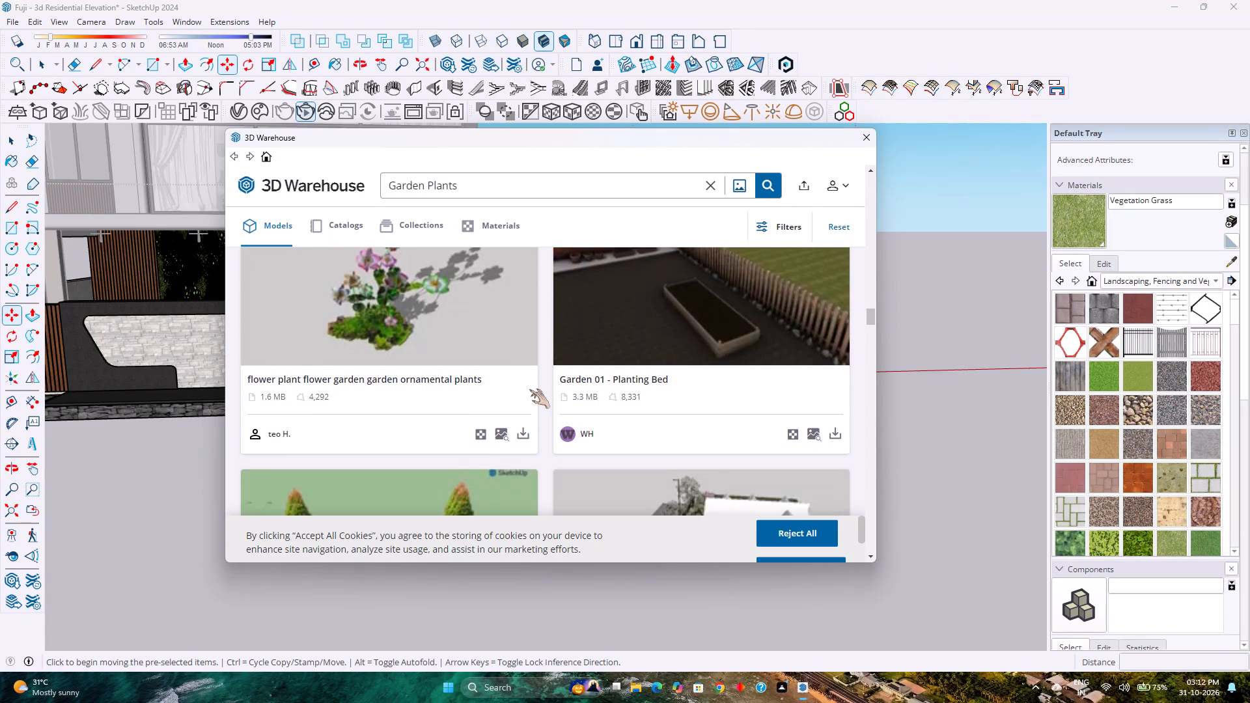
scroll(529, 389, "down", 10)
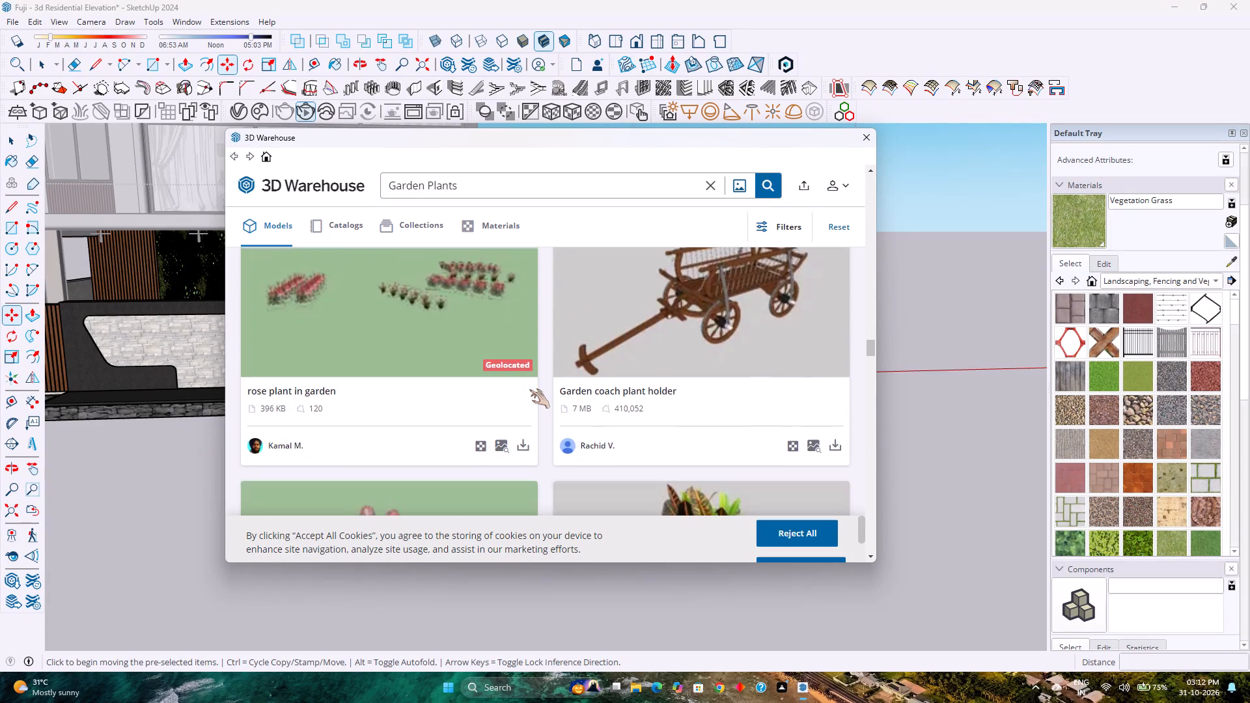
scroll(529, 389, "down", 6)
scroll(529, 389, "up", 4)
scroll(529, 389, "down", 3)
scroll(529, 389, "up", 2)
scroll(529, 389, "down", 1)
scroll(529, 389, "up", 1)
scroll(529, 389, "down", 8)
scroll(529, 389, "up", 1)
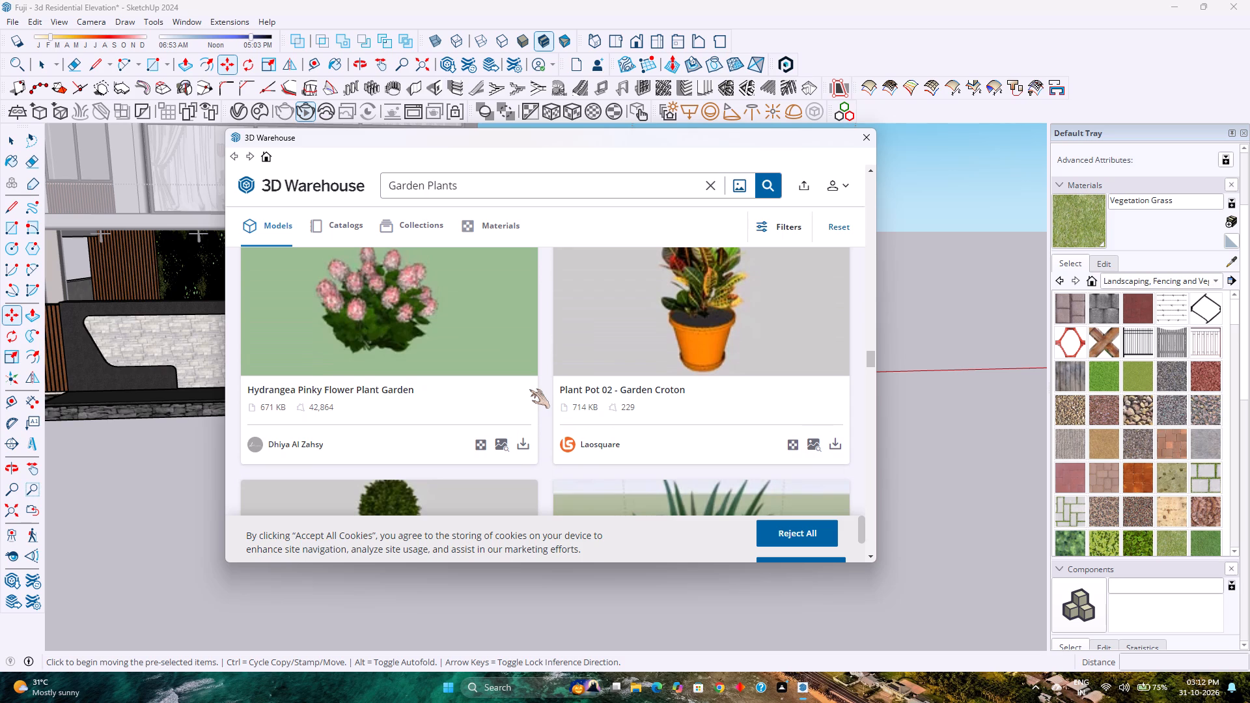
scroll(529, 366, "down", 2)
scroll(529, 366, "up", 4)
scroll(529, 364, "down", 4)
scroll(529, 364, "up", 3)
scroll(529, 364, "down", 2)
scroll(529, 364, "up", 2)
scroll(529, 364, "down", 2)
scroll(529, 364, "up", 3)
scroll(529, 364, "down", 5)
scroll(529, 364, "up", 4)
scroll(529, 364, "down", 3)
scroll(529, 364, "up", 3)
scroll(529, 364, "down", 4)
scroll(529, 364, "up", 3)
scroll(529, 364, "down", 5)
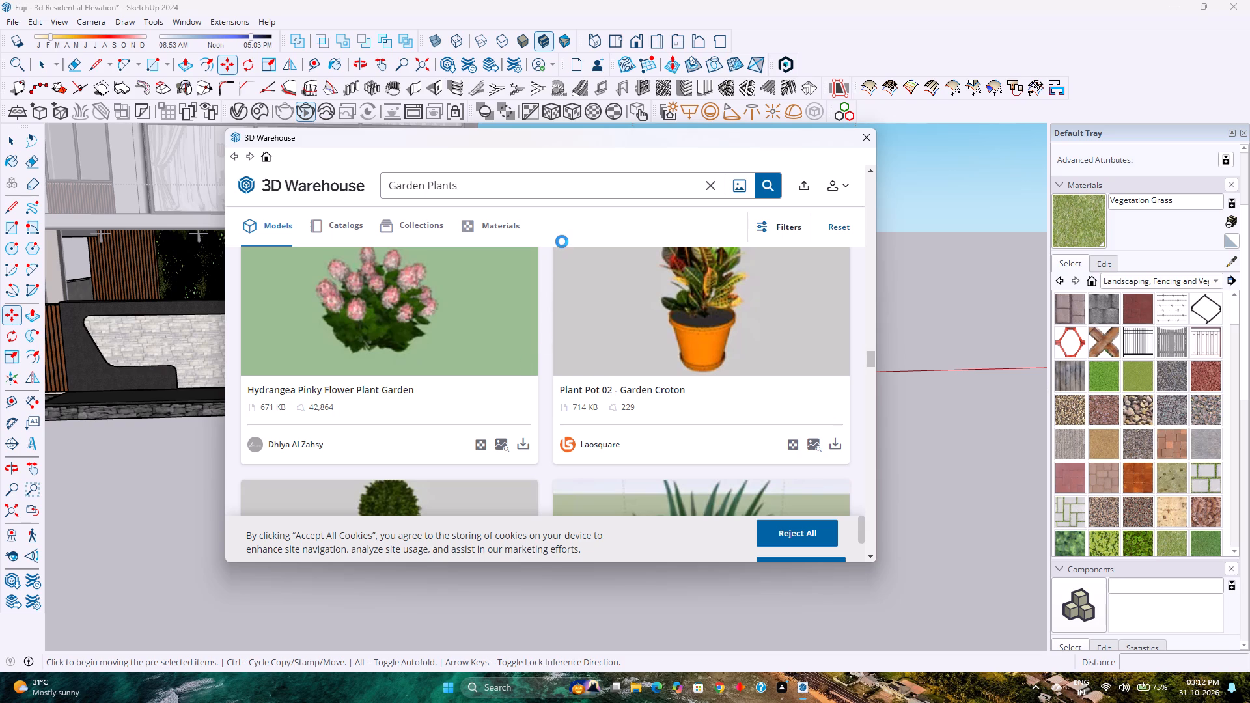
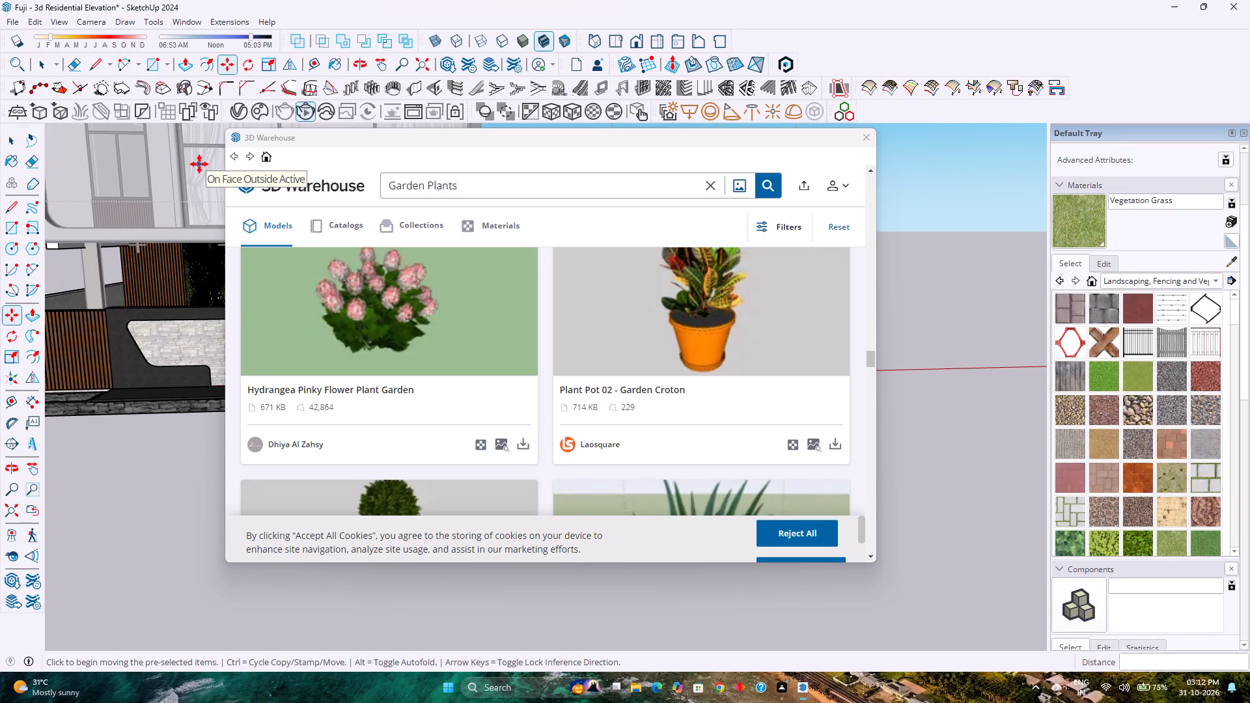
Browse further through the Garden Plants models and load a T.I.T college garden (Plant) tree directly into the model.
scroll(431, 349, "down", 15)
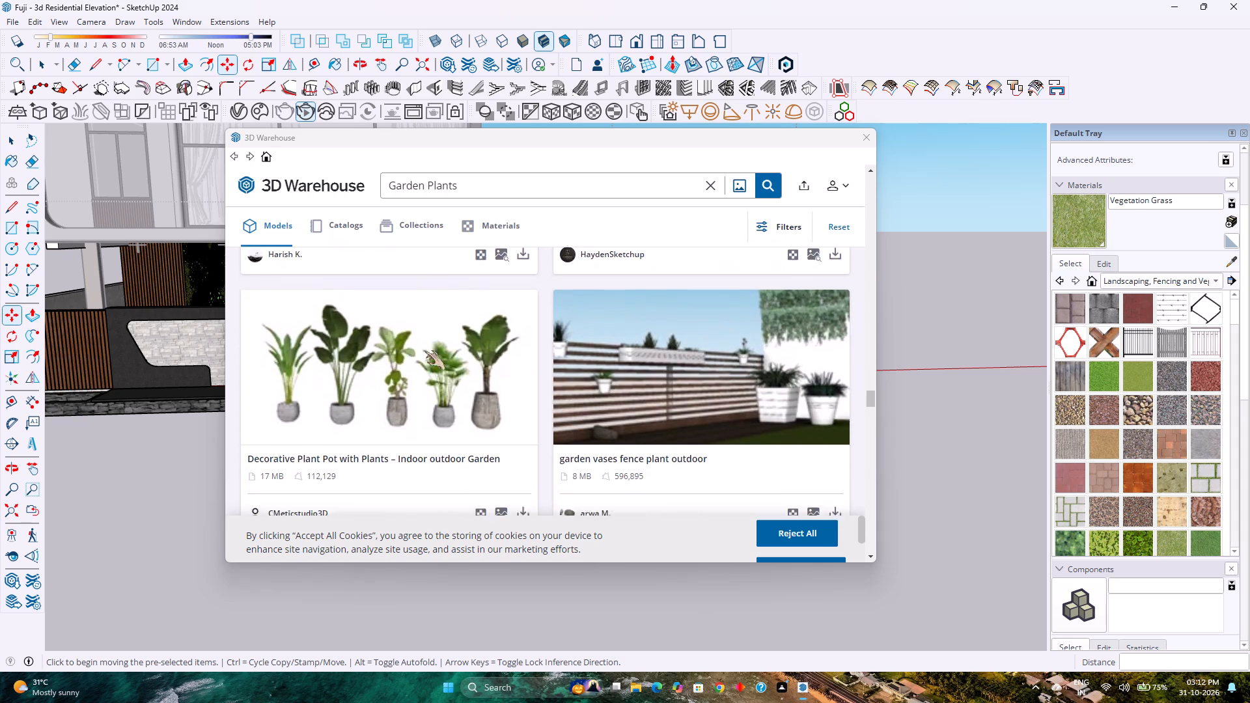
scroll(424, 351, "up", 5)
scroll(424, 351, "down", 5)
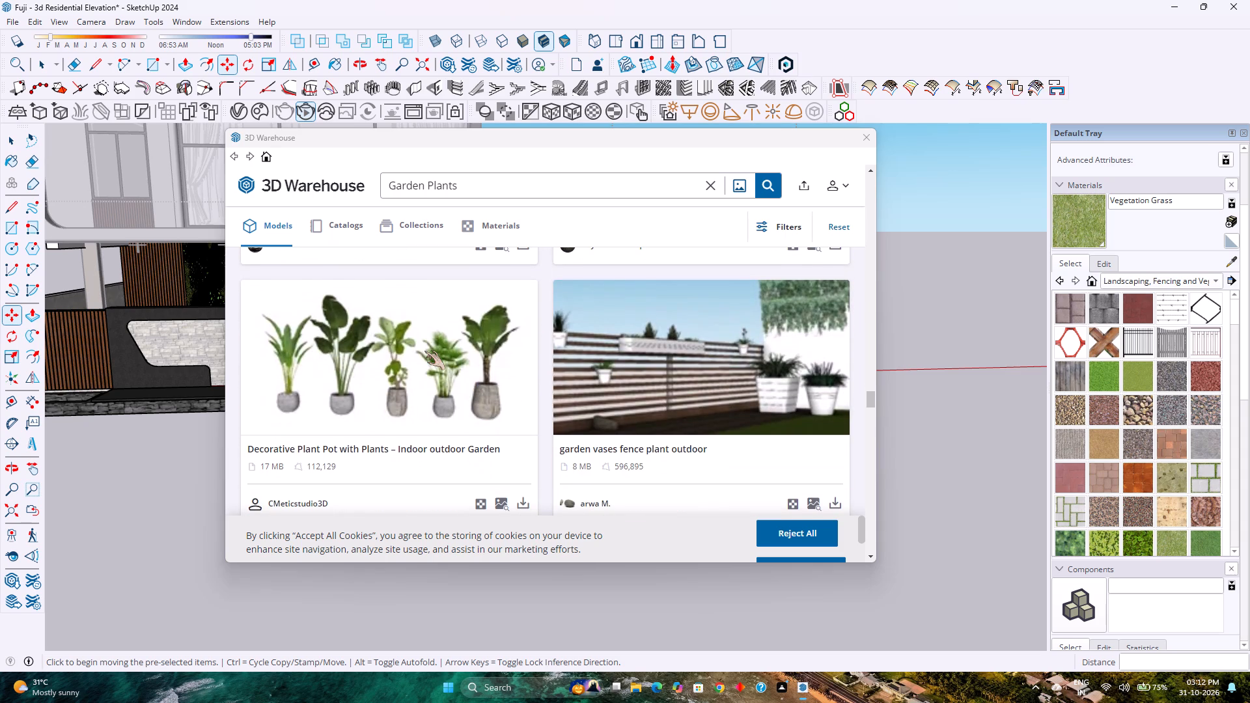
scroll(424, 351, "down", 4)
scroll(424, 351, "up", 4)
scroll(424, 351, "down", 12)
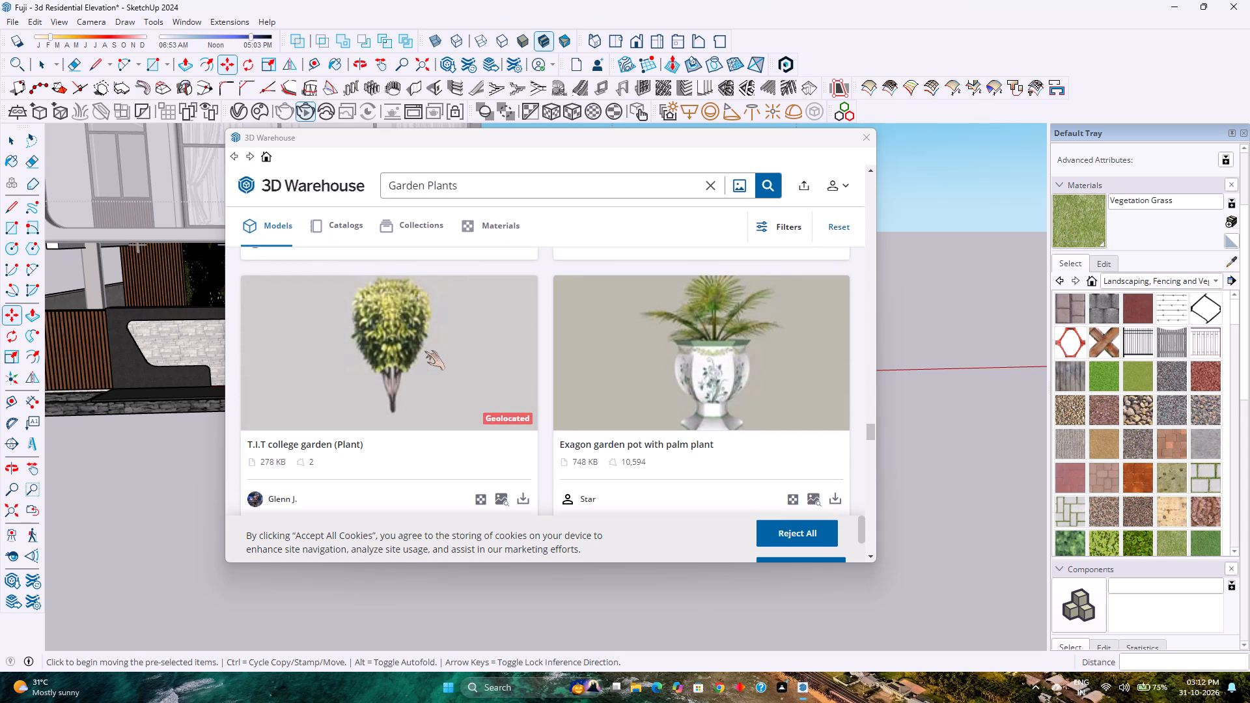
scroll(424, 351, "down", 1)
scroll(514, 443, "down", 1)
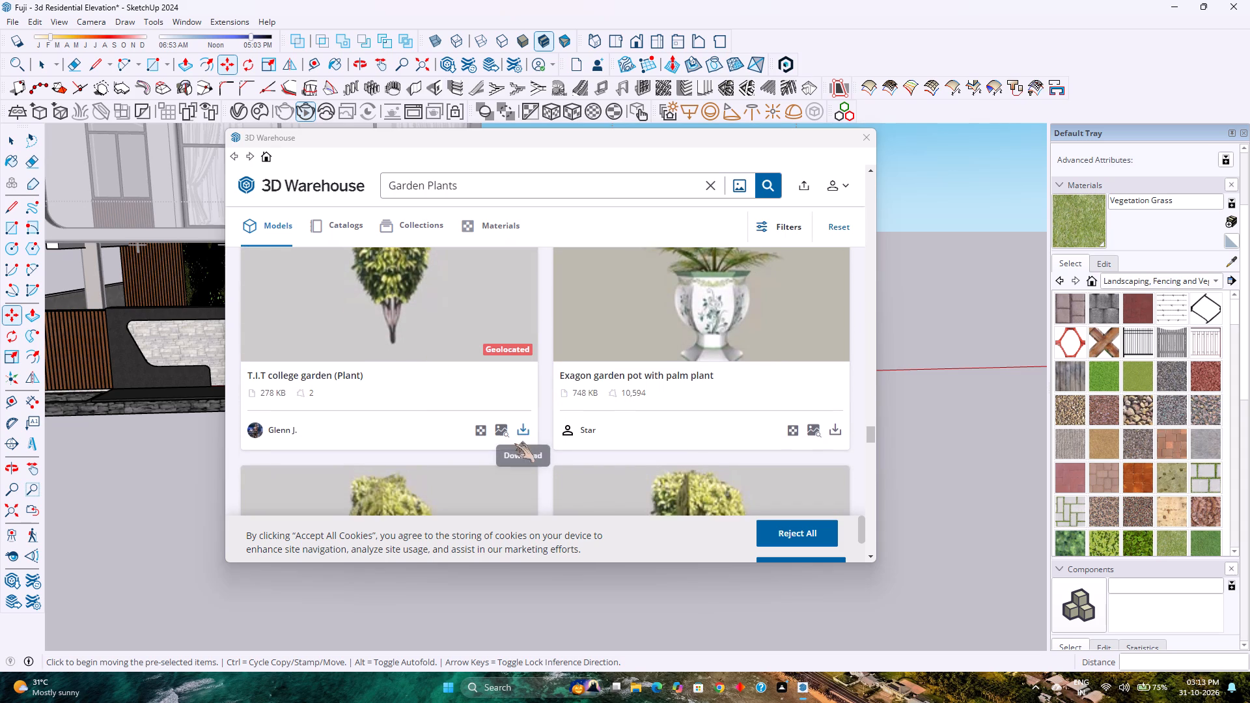
scroll(514, 443, "down", 1)
left_click(525, 310)
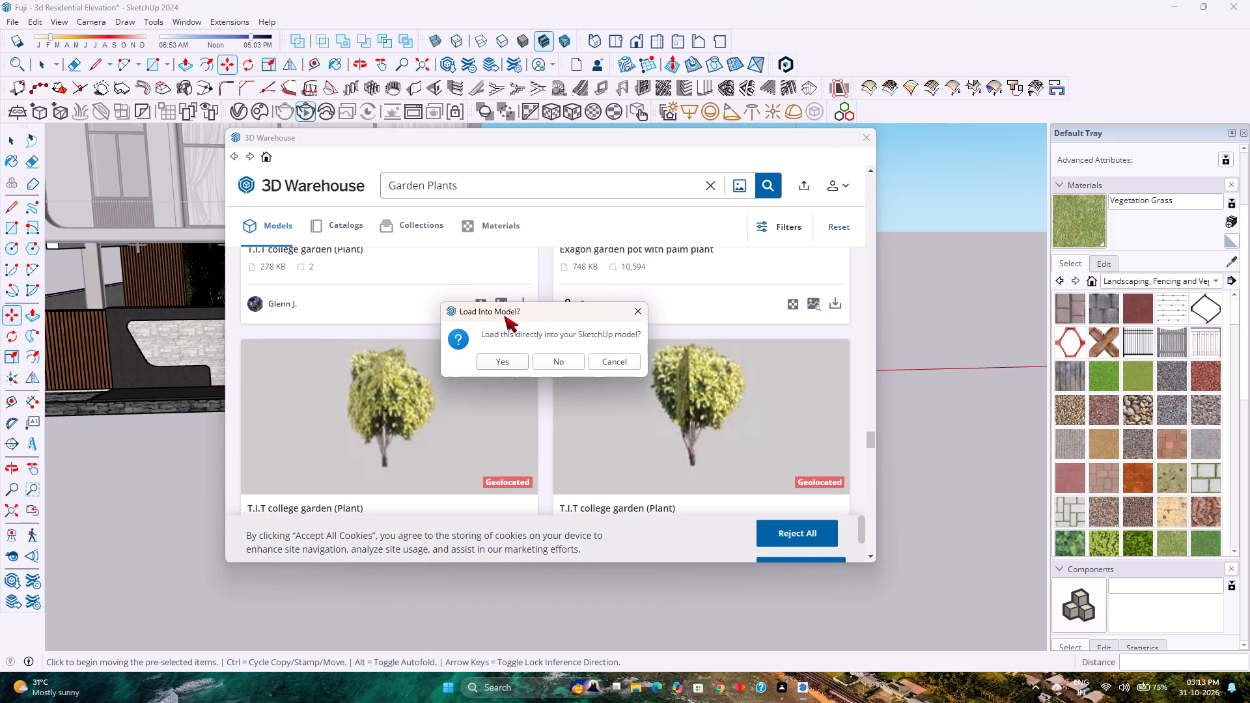
left_click(503, 361)
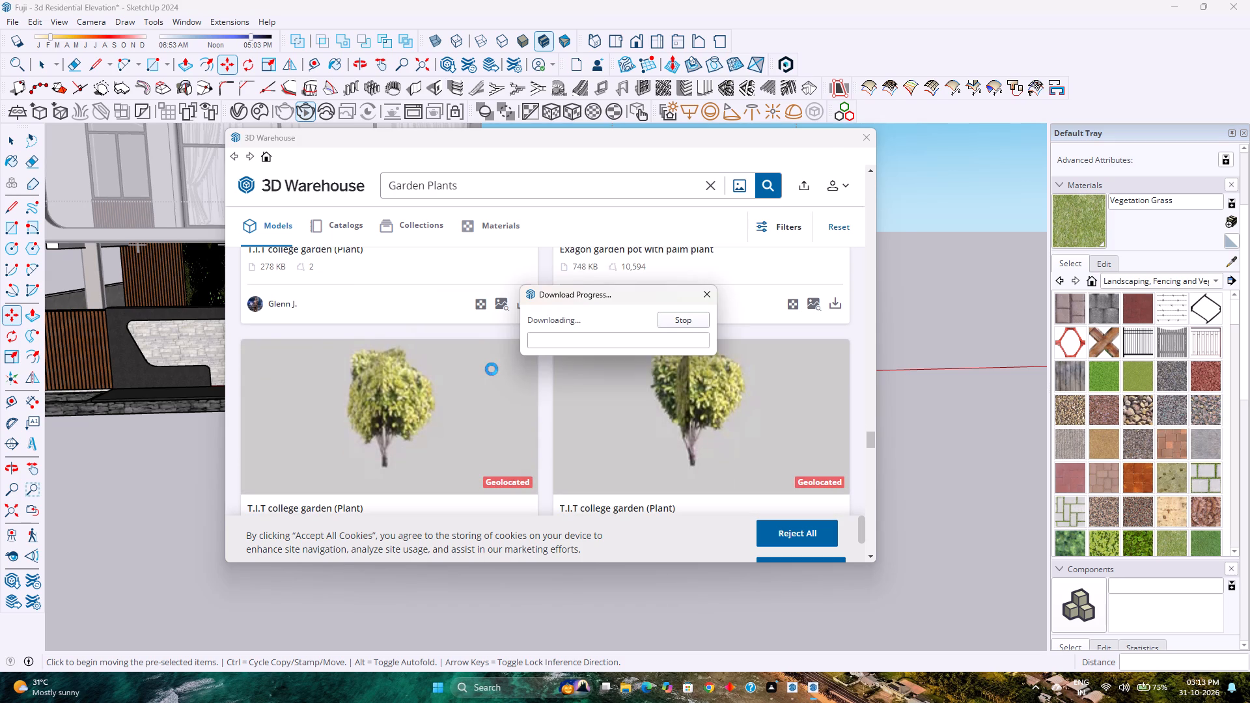
left_click(741, 378)
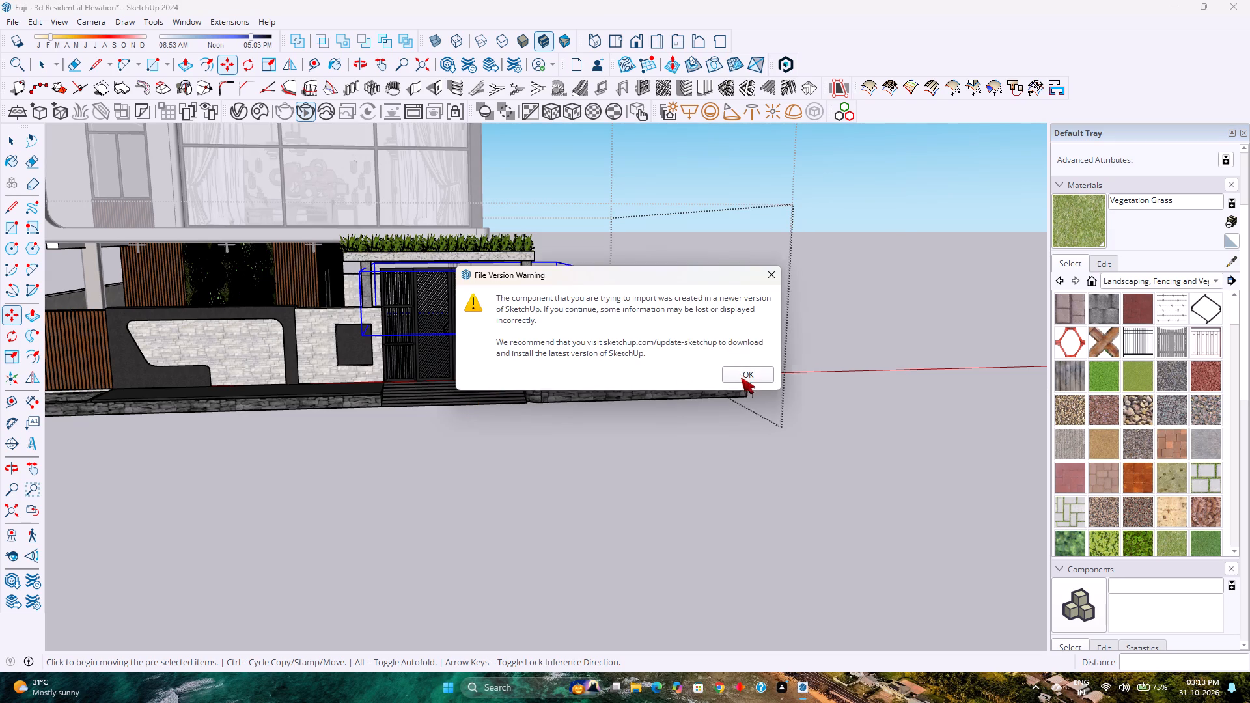
Examine the wider site around the house to locate the newly imported garden tree.
scroll(572, 343, "up", 10)
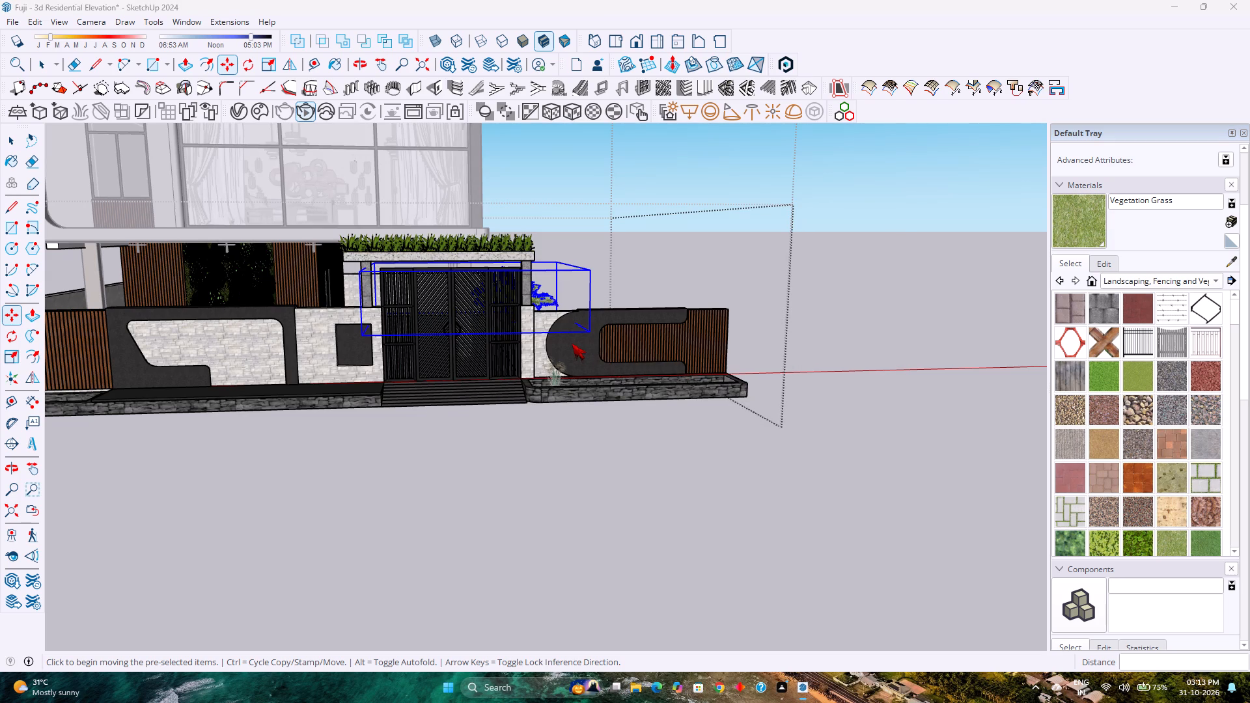
scroll(572, 343, "up", 14)
scroll(572, 343, "down", 3)
scroll(572, 343, "up", 3)
scroll(572, 343, "down", 2)
scroll(572, 343, "up", 2)
scroll(572, 343, "down", 3)
scroll(572, 343, "up", 3)
scroll(572, 343, "down", 3)
scroll(572, 343, "up", 3)
scroll(572, 343, "down", 3)
scroll(572, 343, "up", 3)
scroll(572, 343, "down", 2)
scroll(572, 343, "up", 2)
scroll(572, 343, "down", 3)
scroll(572, 343, "up", 3)
scroll(572, 343, "down", 3)
scroll(572, 343, "up", 4)
scroll(572, 343, "down", 3)
scroll(572, 343, "up", 3)
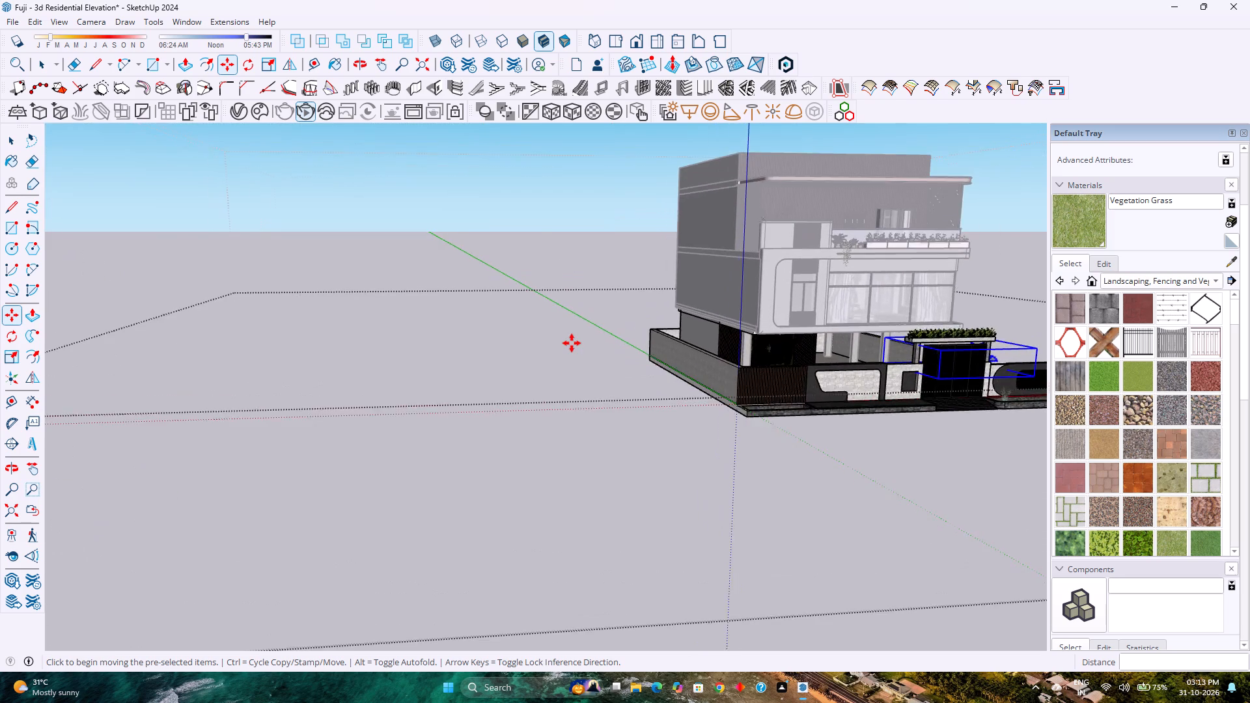
scroll(572, 343, "up", 3)
scroll(572, 343, "down", 10)
key("space")
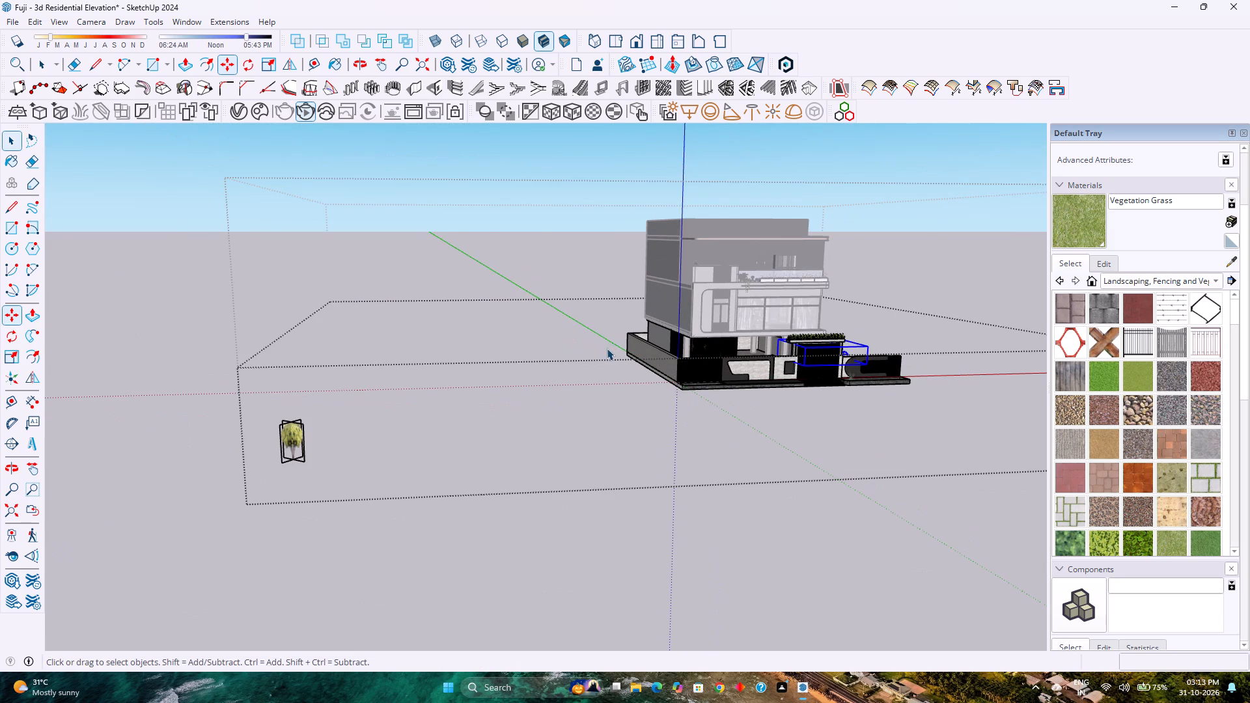
Move the selected palm from behind the entrance gate to the front of the compound wall, about 13' 7" away.
scroll(742, 387, "up", 11)
middle_click_drag(823, 381, 816, 385)
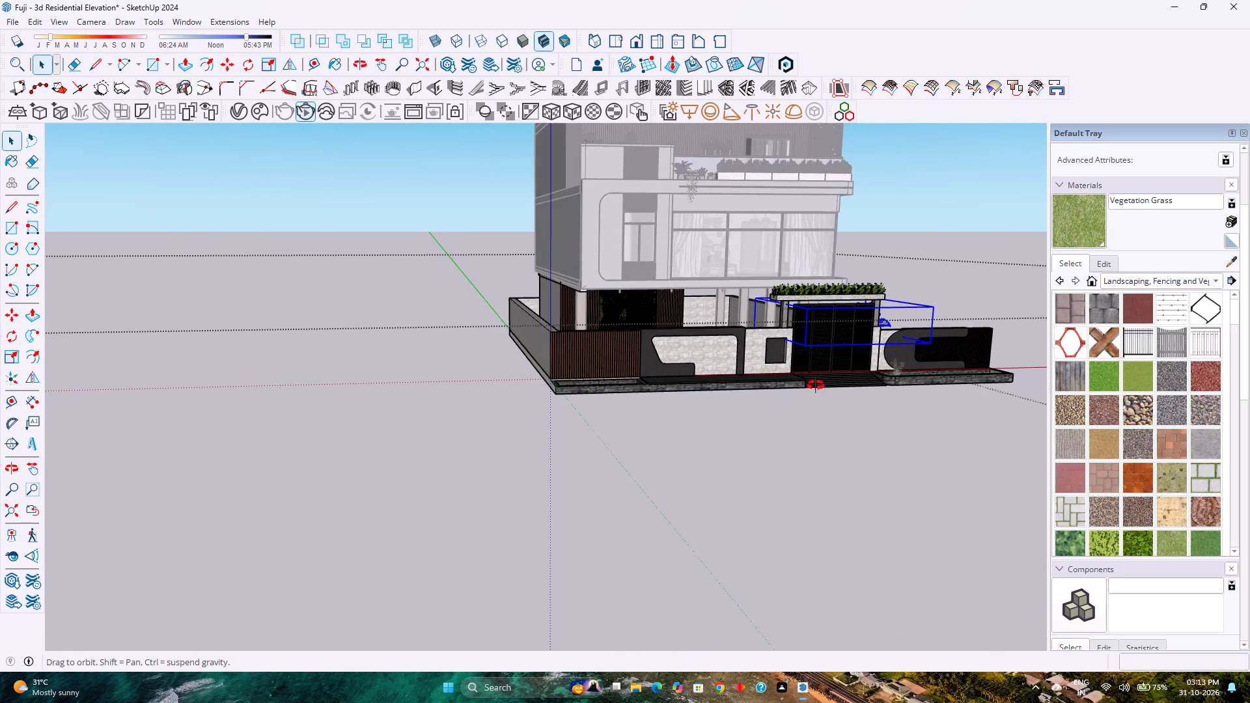
middle_click_drag(816, 385, 594, 418)
scroll(614, 419, "up", 7)
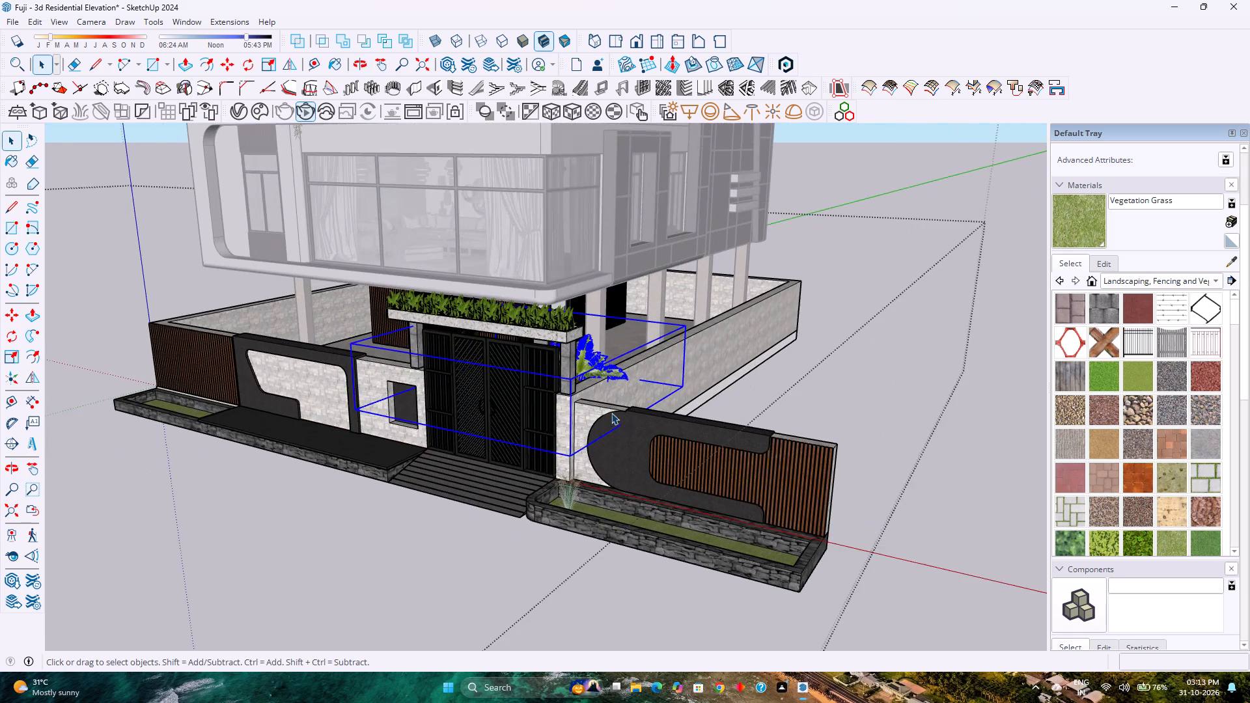
scroll(611, 413, "up", 13)
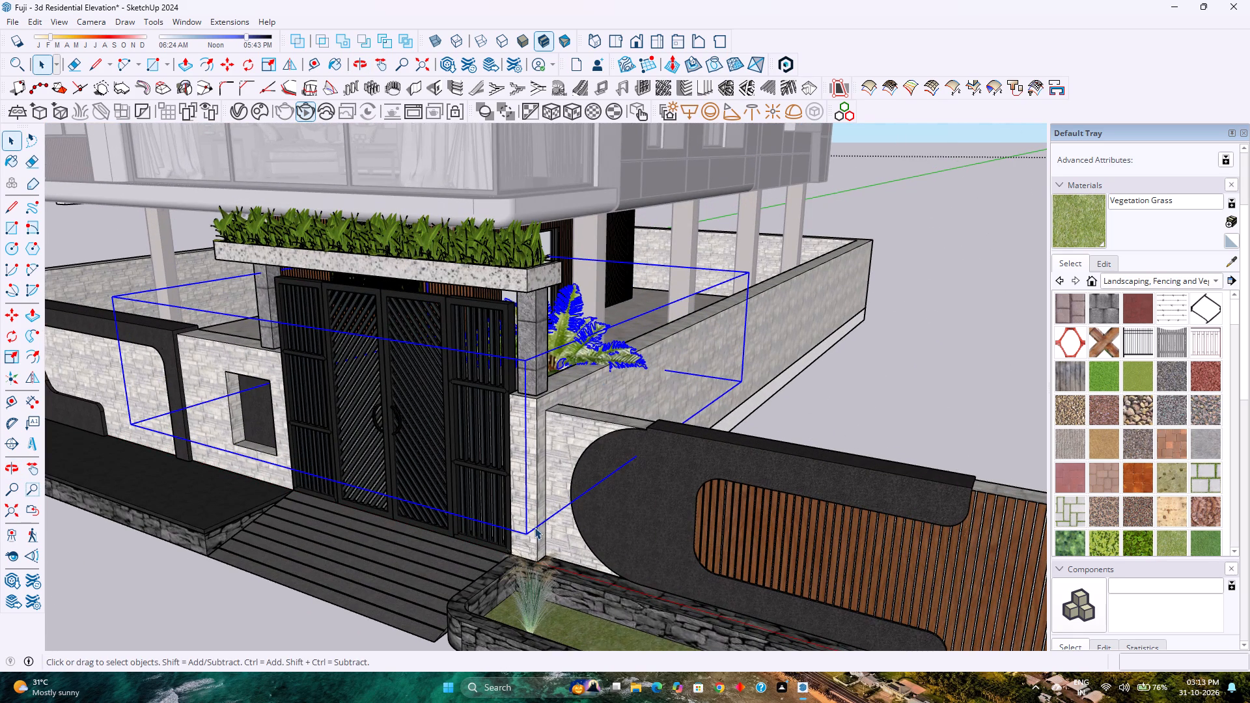
key("m")
left_click(524, 535)
scroll(531, 534, "down", 2)
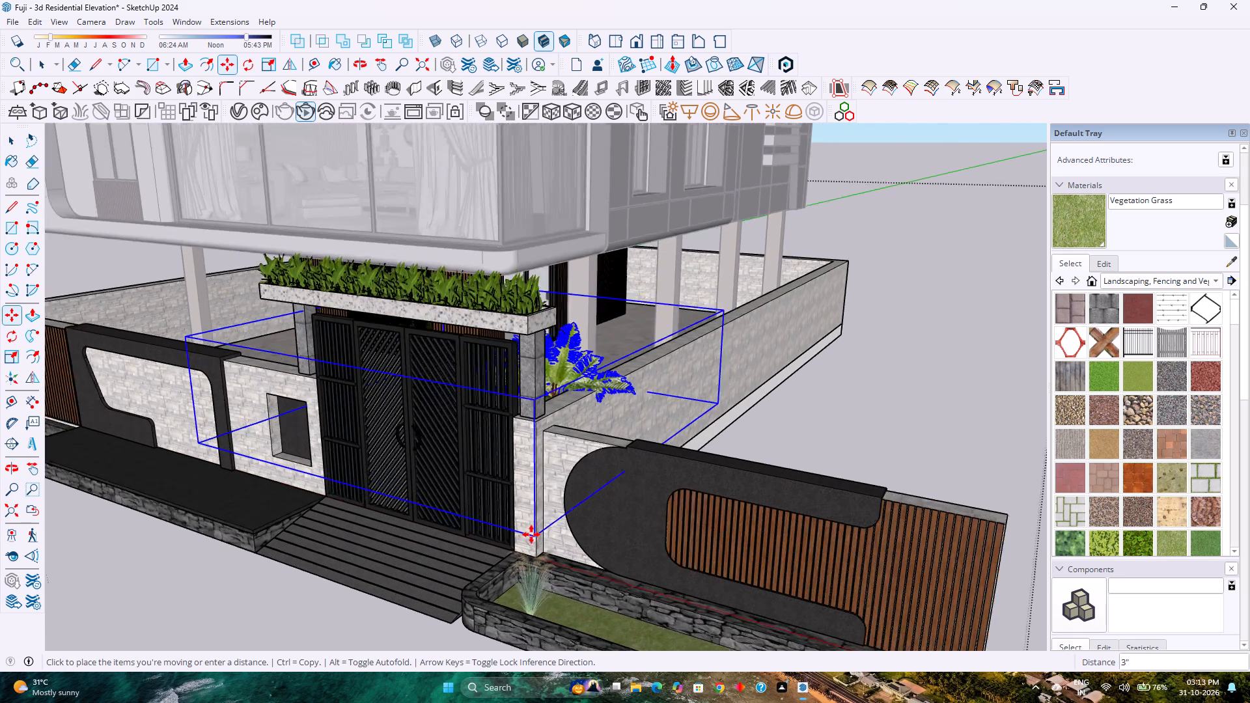
scroll(531, 534, "down", 9)
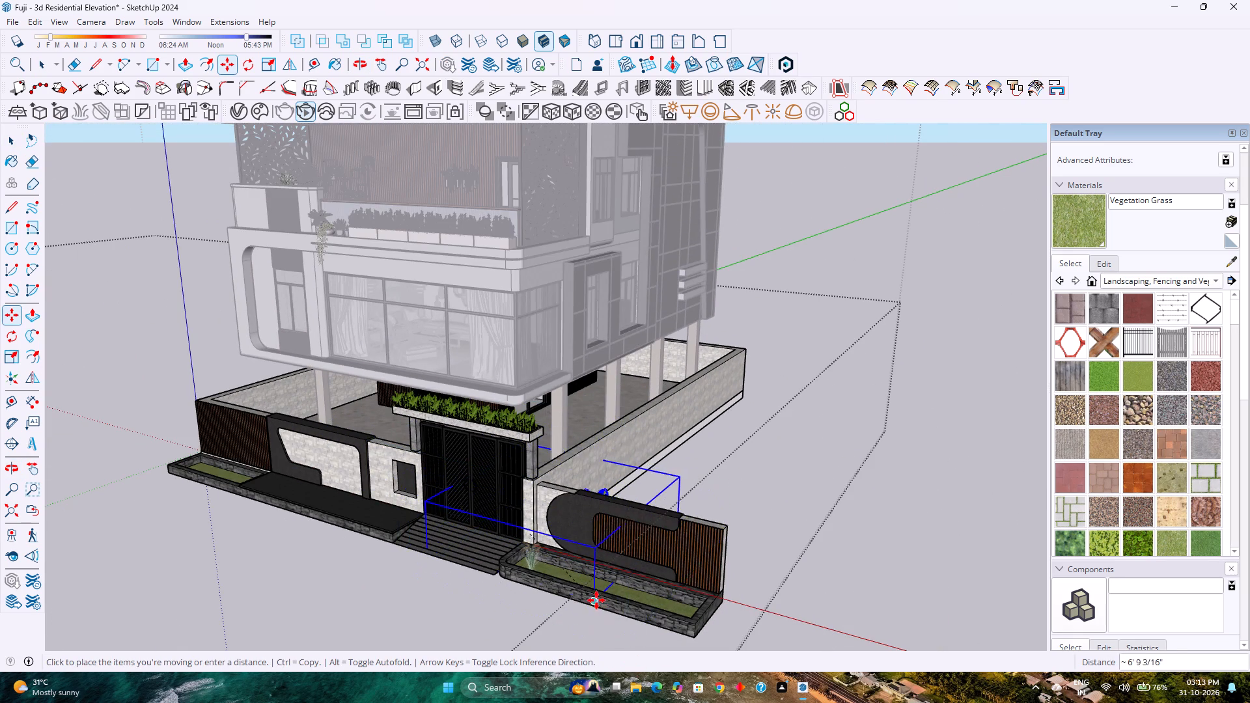
scroll(596, 600, "down", 4)
left_click(608, 654)
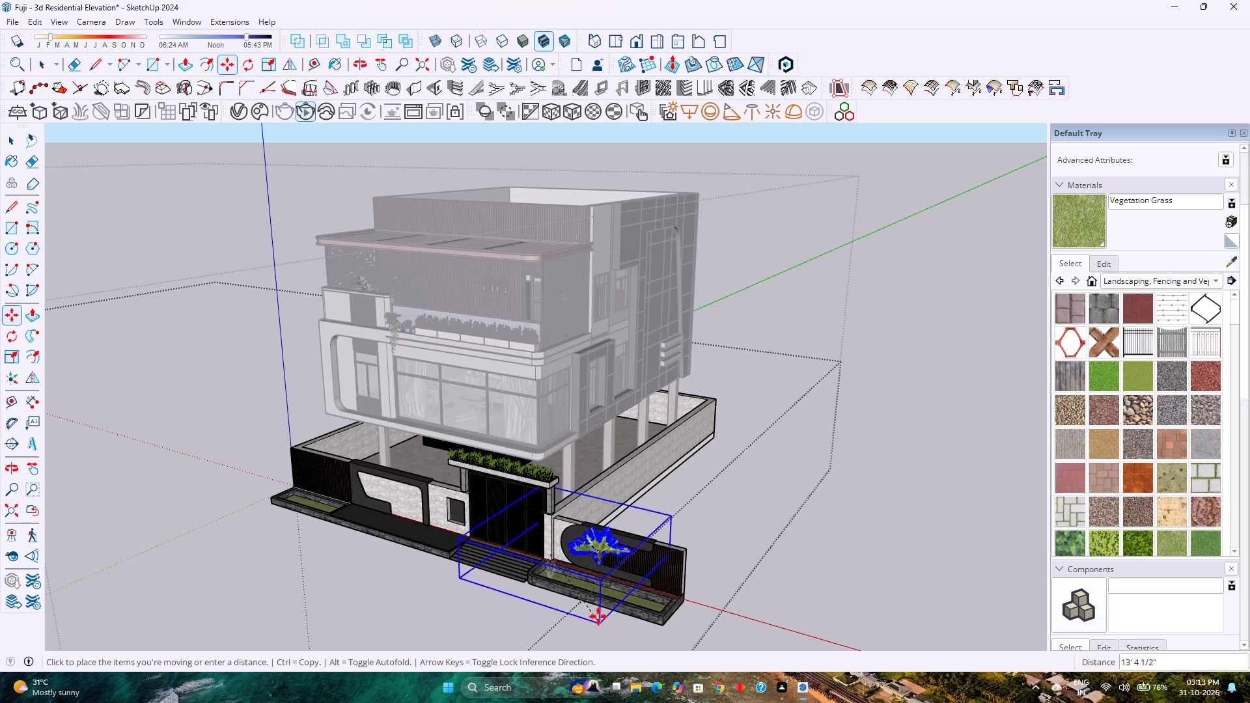
left_click(601, 625)
Move the palm by its trunk base about 8' 2" onto the grass bed at the planter's far end from the steps.
scroll(622, 626, "up", 11)
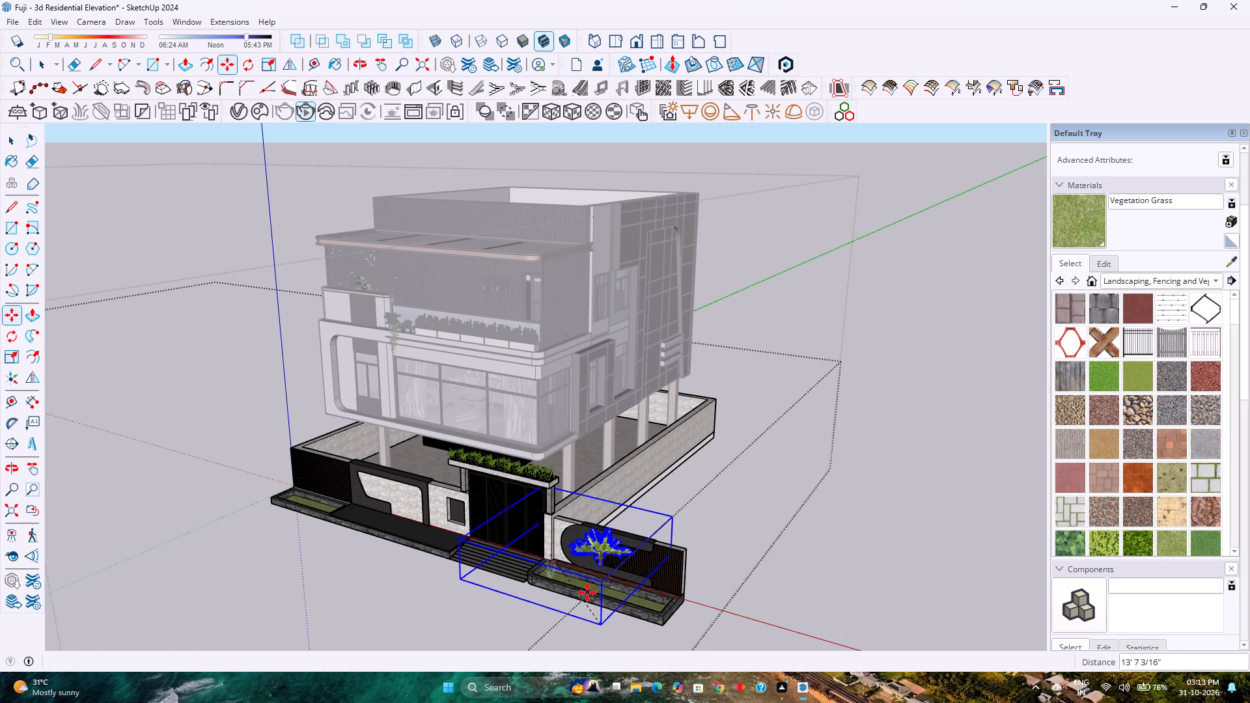
scroll(587, 592, "down", 2)
scroll(587, 592, "up", 3)
scroll(587, 592, "down", 3)
scroll(587, 592, "up", 11)
middle_click_drag(579, 579, 685, 590)
middle_click_drag(693, 590, 770, 572)
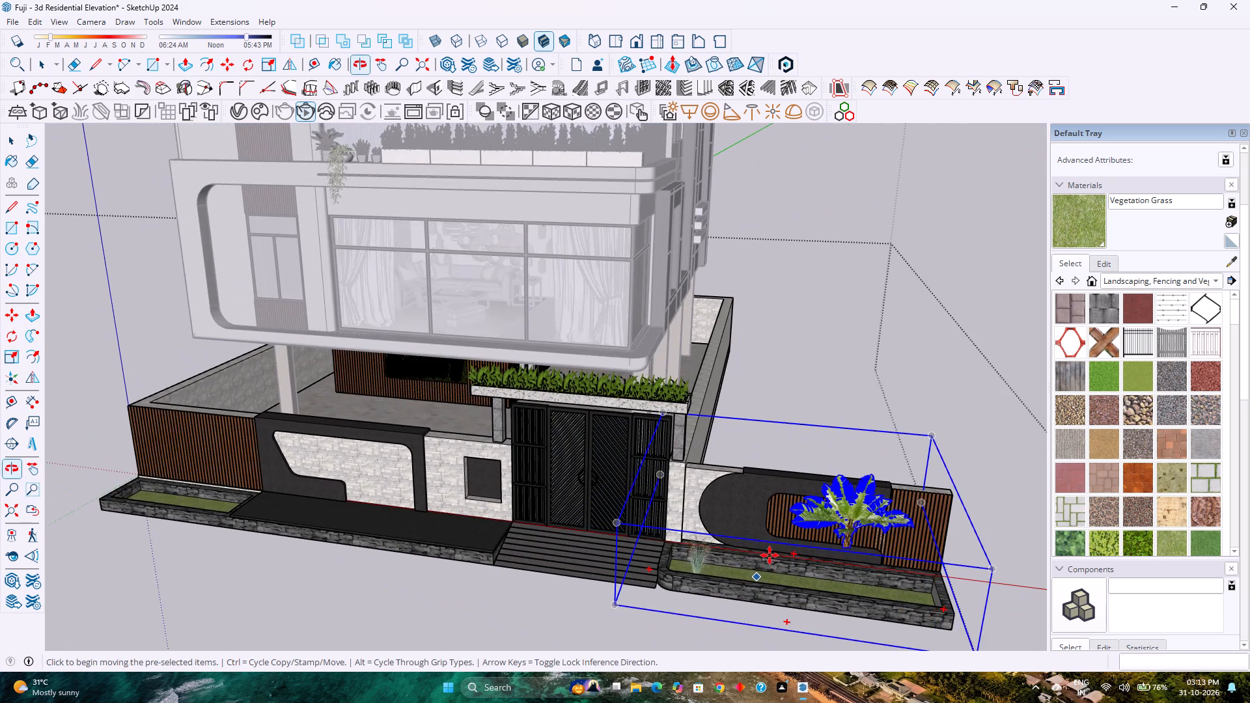
scroll(855, 557, "up", 17)
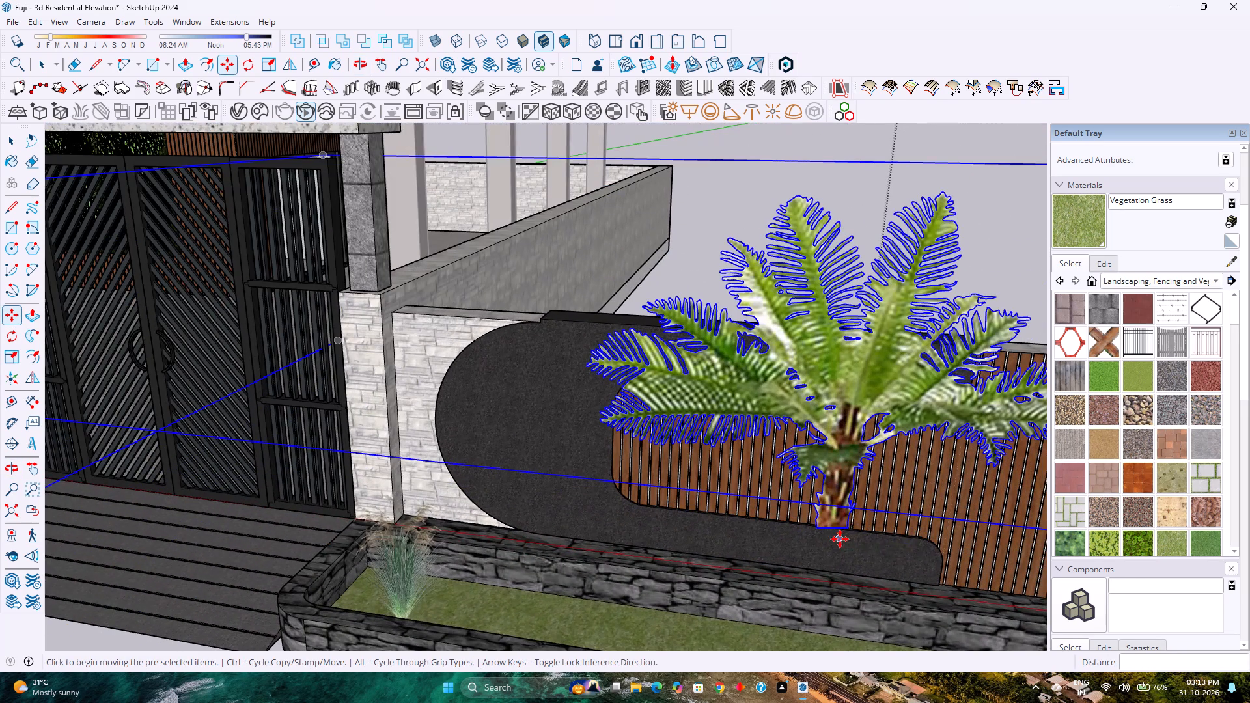
left_click(845, 525)
scroll(859, 549, "down", 10)
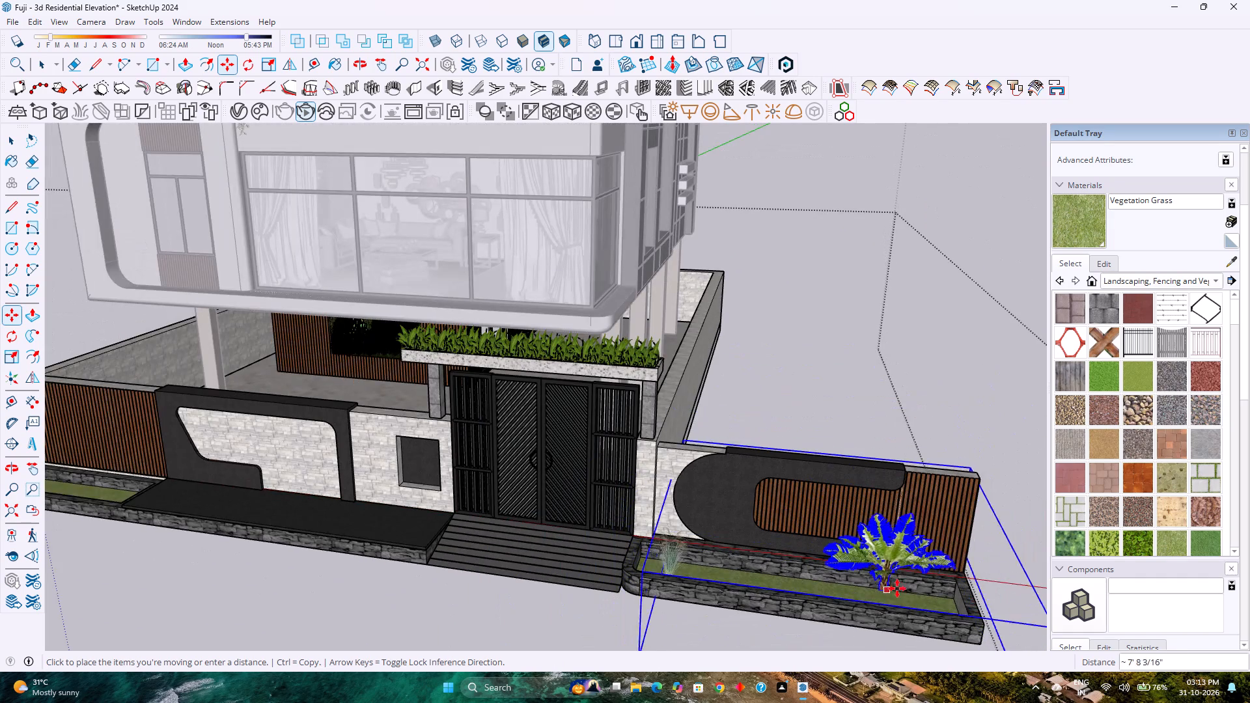
scroll(934, 601, "up", 5)
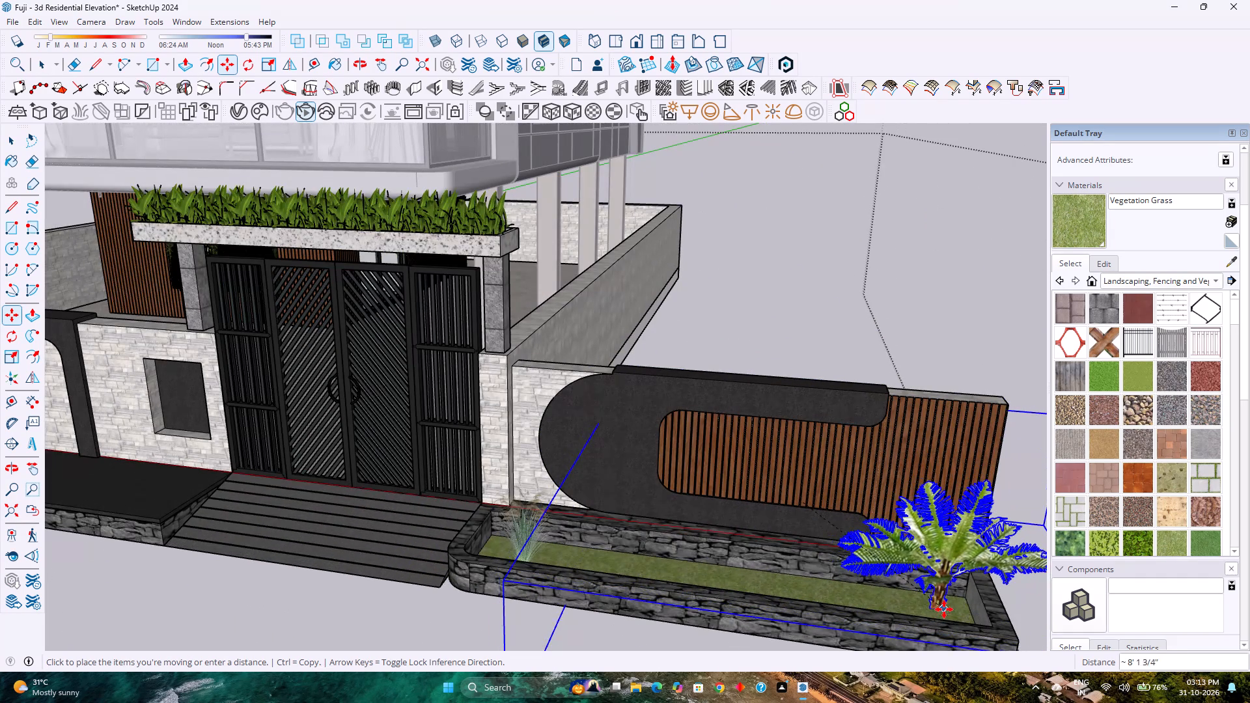
left_click(945, 610)
scroll(799, 565, "down", 9)
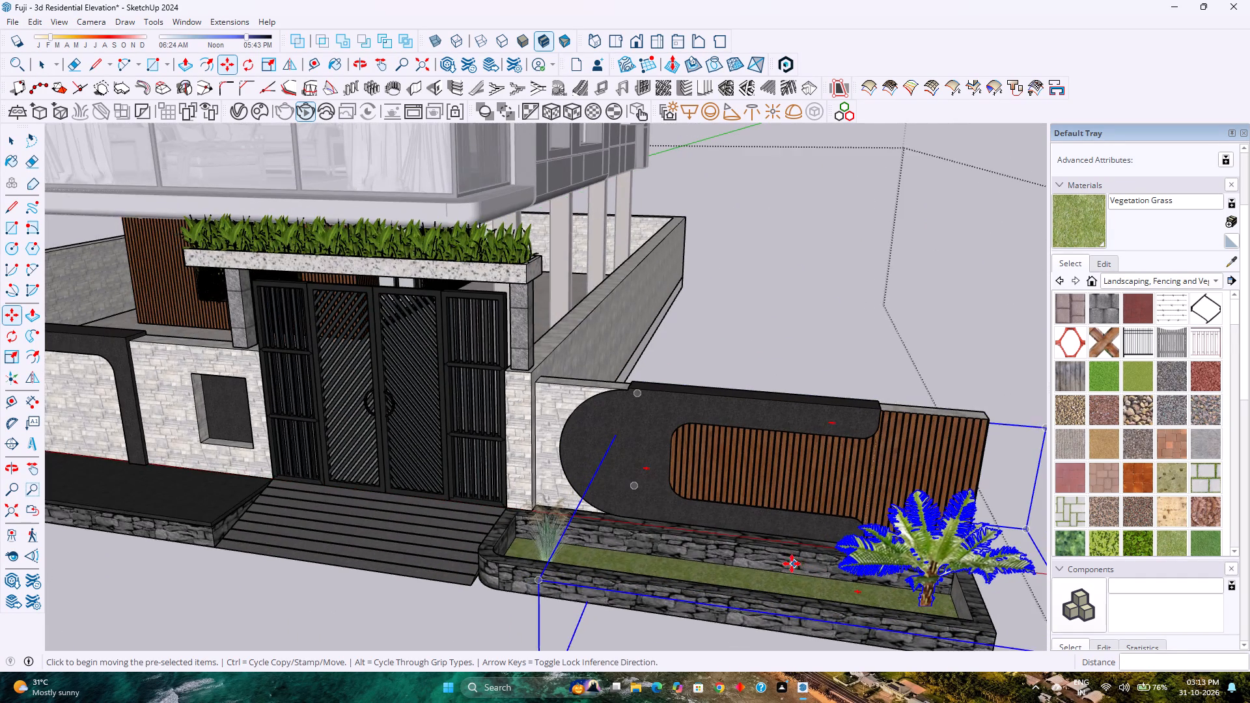
scroll(789, 563, "down", 4)
middle_click(775, 565)
middle_click_drag(773, 564, 736, 514)
key("space")
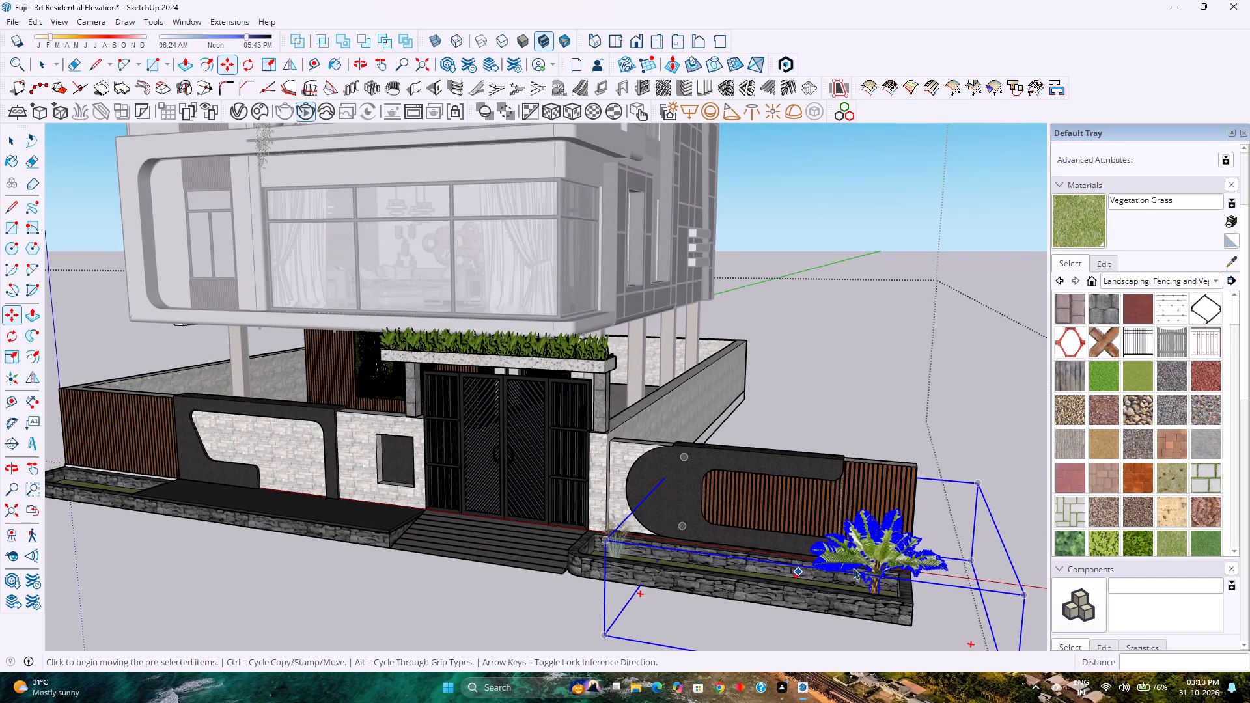
Open the planter palm component for editing and delete one nested foliage component inside it.
scroll(876, 531, "up", 4)
double_click(872, 547)
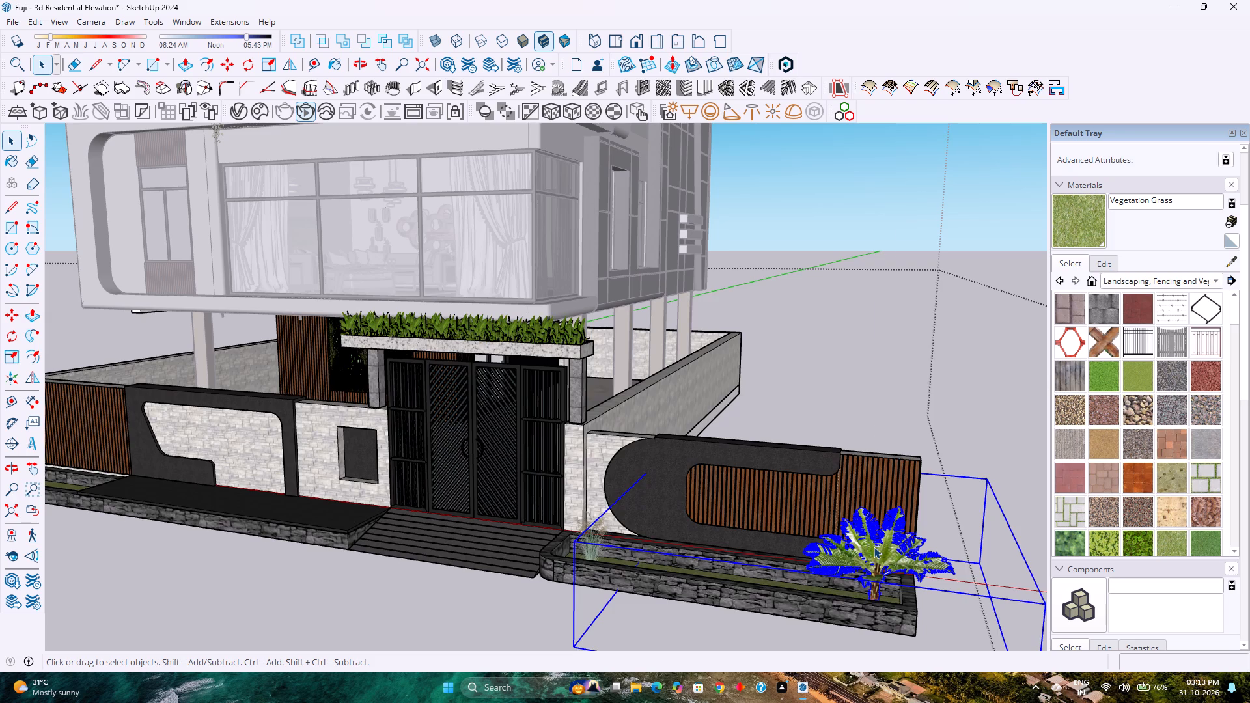
left_click(870, 548)
right_click(870, 548)
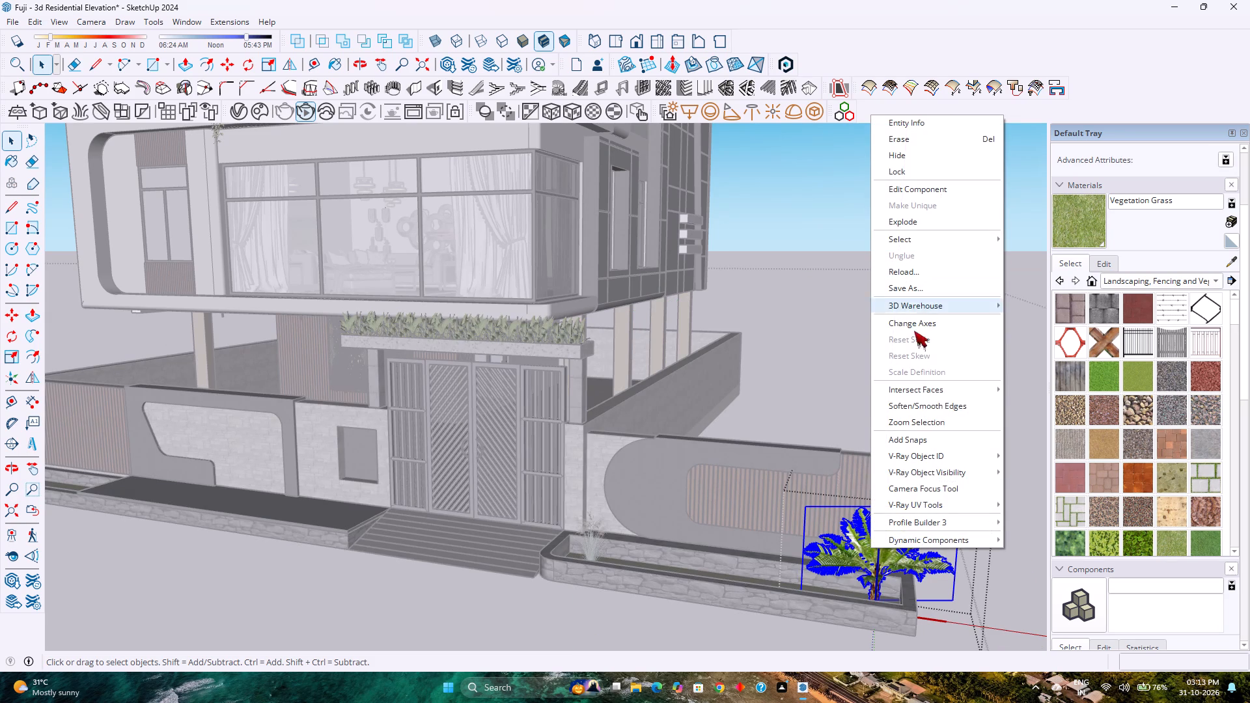
left_click(1024, 276)
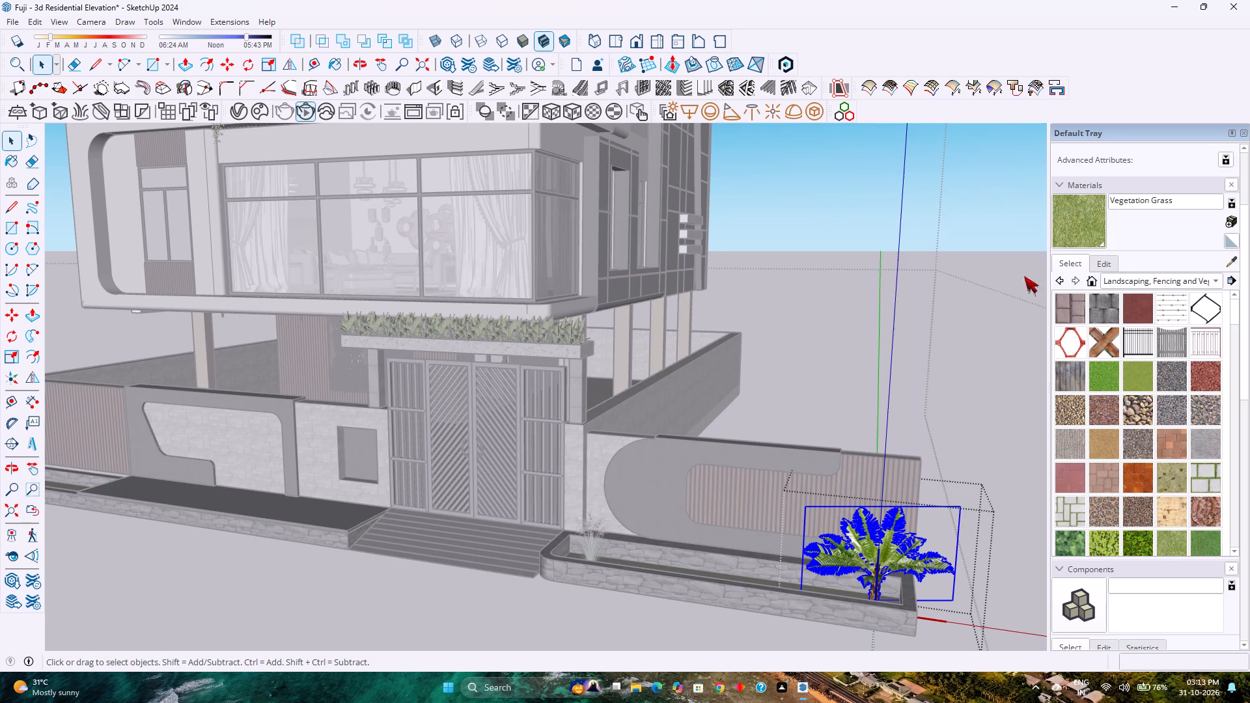
key("Delete")
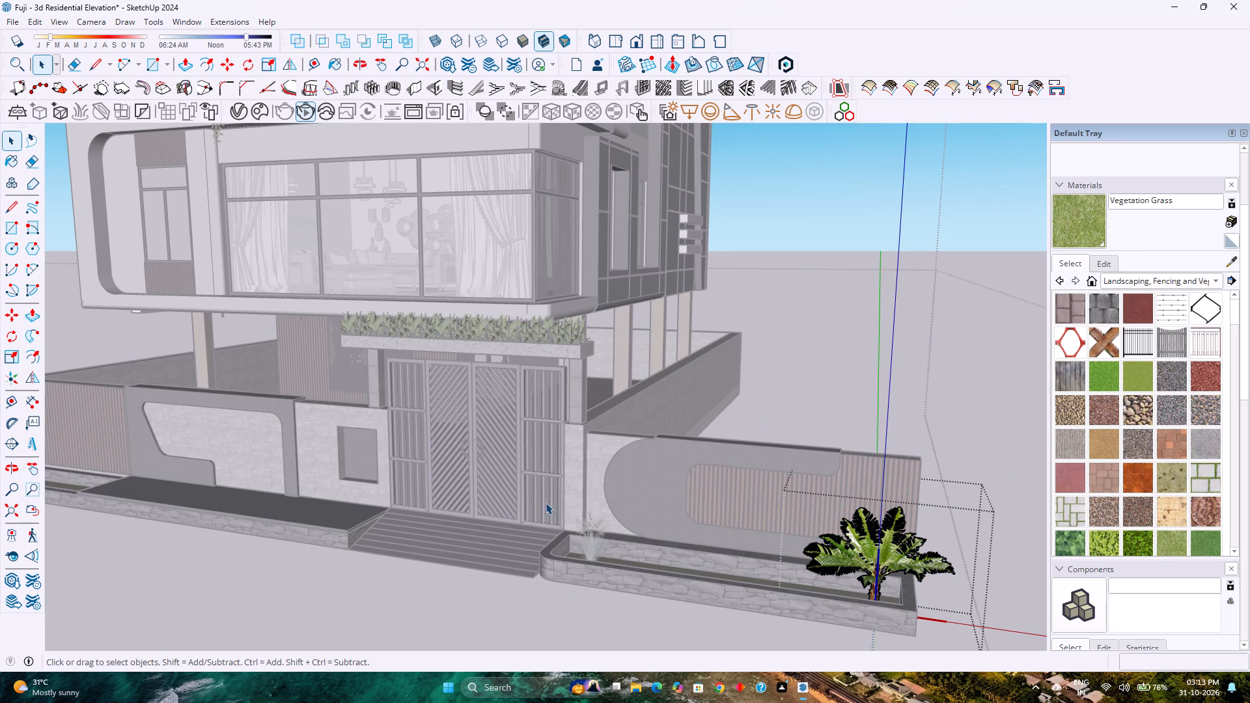
key("Escape")
Move the imported garden tree from the far side of the site about 136' 5" onto the planter bed beside the palm.
scroll(581, 520, "down", 11)
scroll(571, 514, "up", 1)
scroll(571, 514, "down", 13)
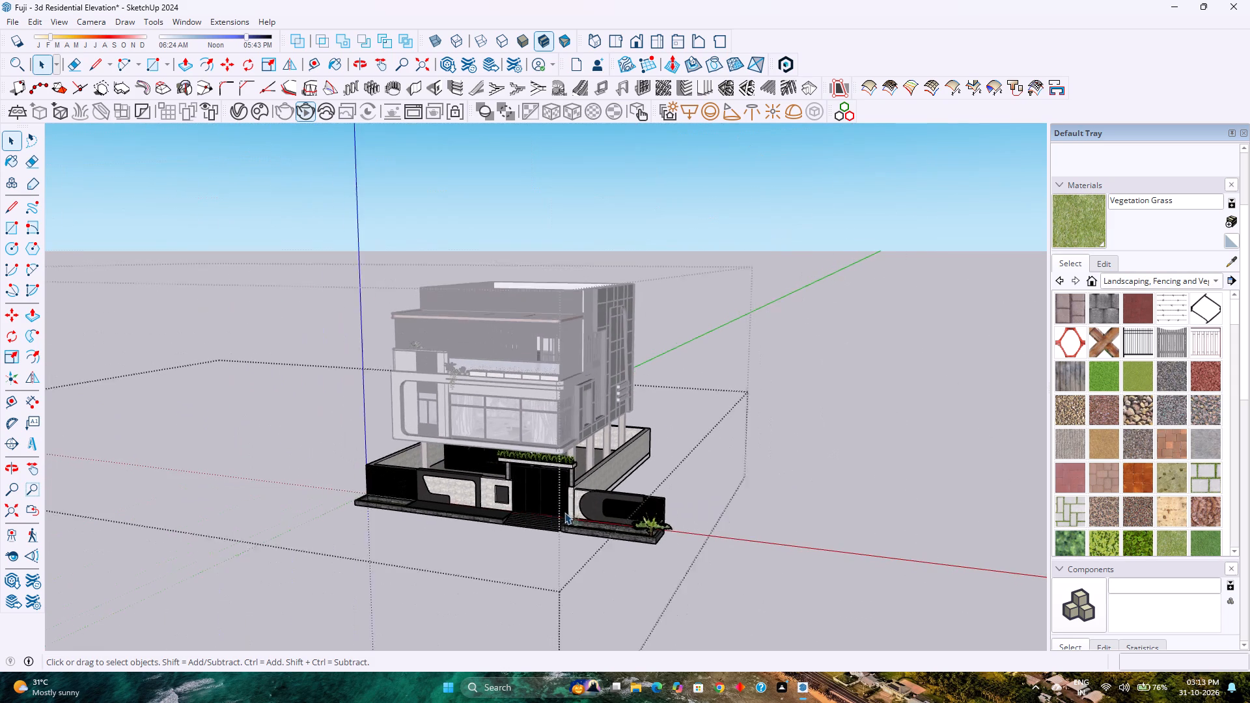
scroll(564, 512, "down", 1)
scroll(486, 517, "down", 4)
scroll(458, 520, "up", 1)
scroll(448, 522, "down", 3)
middle_click_drag(152, 535, 363, 525, "shift")
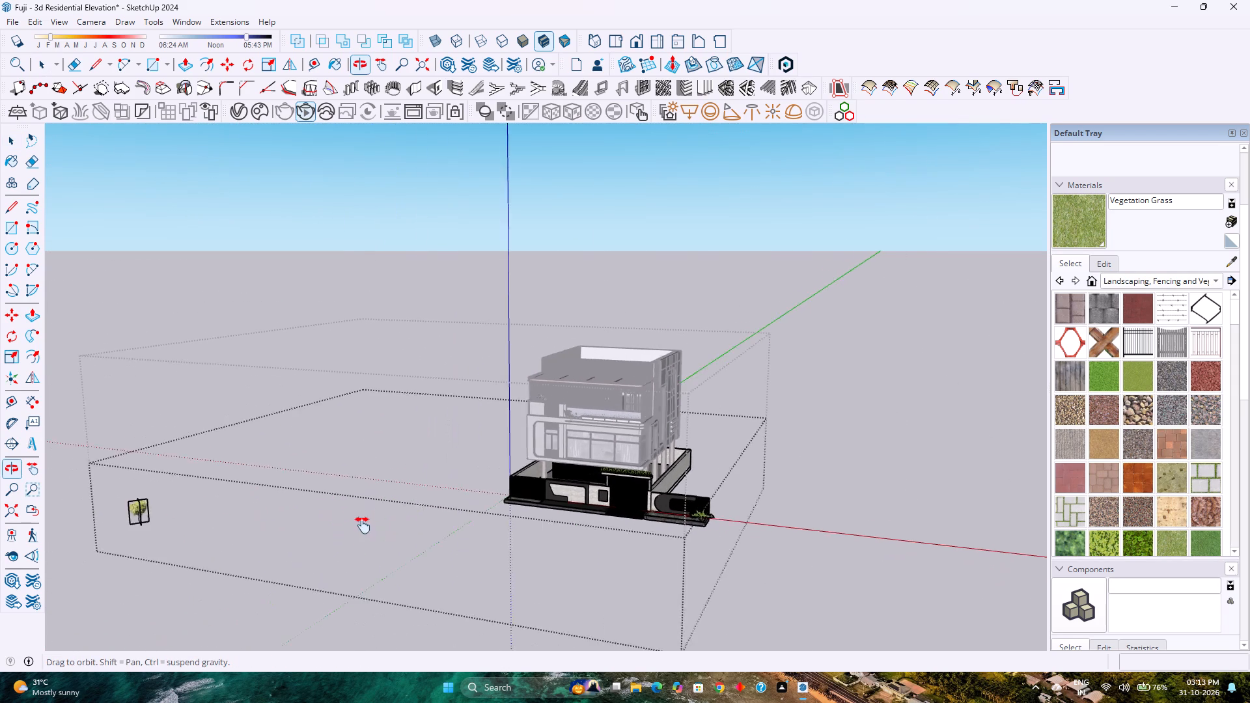
middle_click(363, 525, "shift")
left_click(243, 516)
scroll(243, 516, "up", 4)
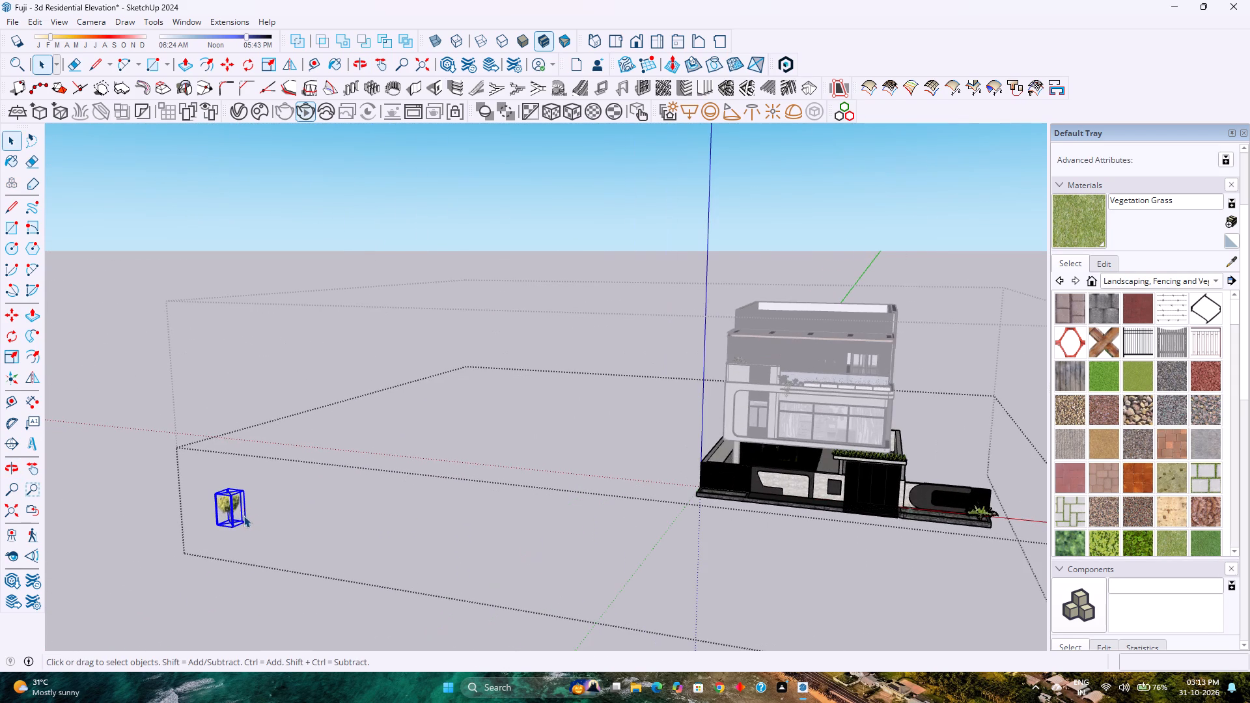
key("m")
scroll(229, 533, "up", 18)
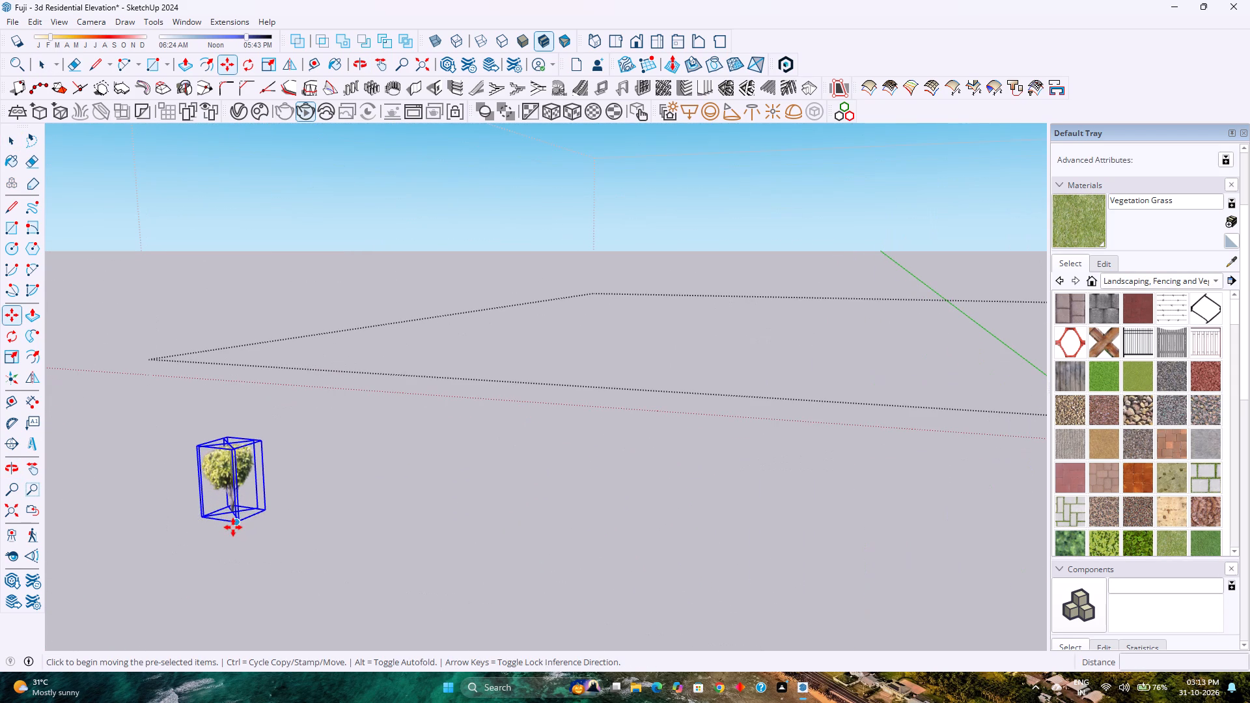
left_click(236, 527)
scroll(391, 524, "down", 18)
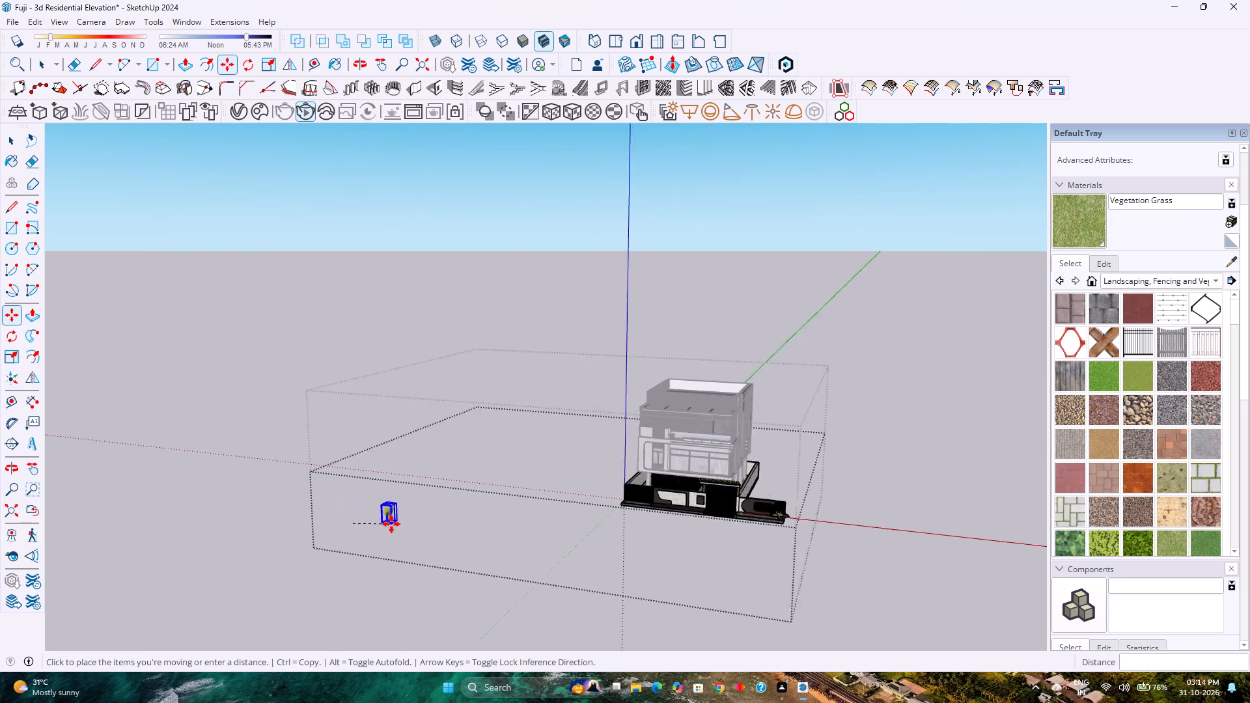
scroll(678, 529, "up", 18)
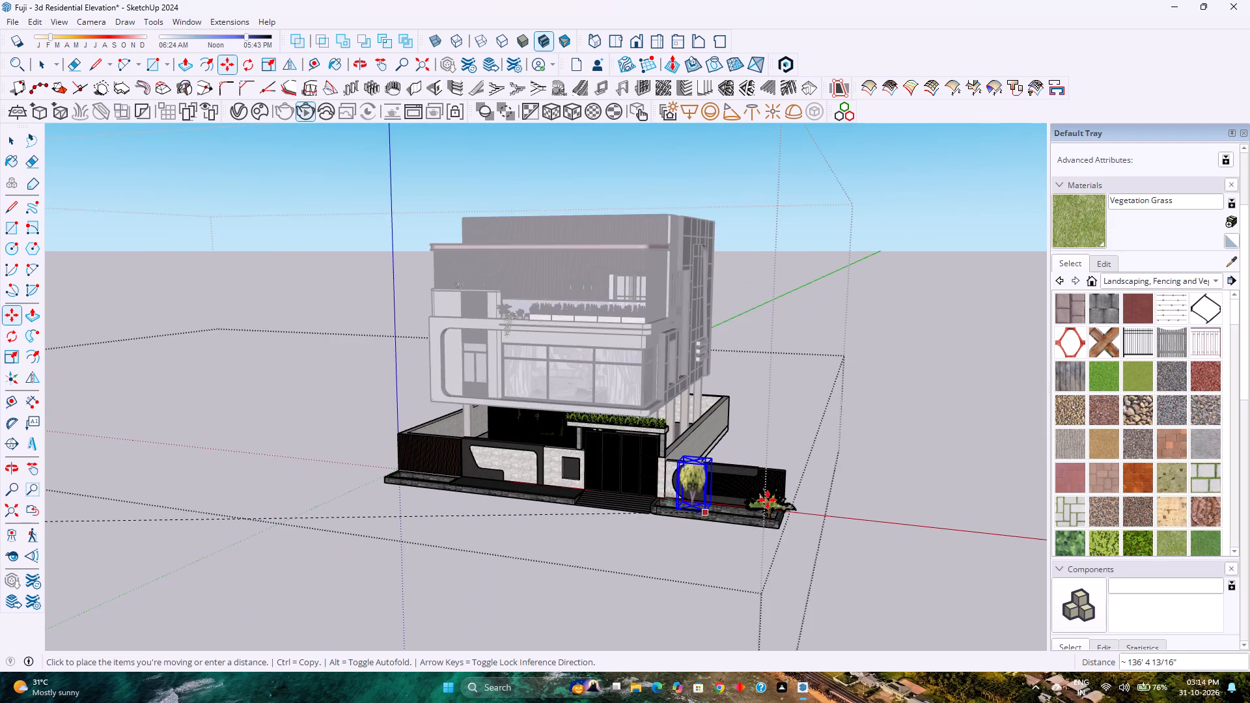
scroll(768, 500, "up", 20)
scroll(768, 500, "up", 1)
scroll(727, 532, "up", 2)
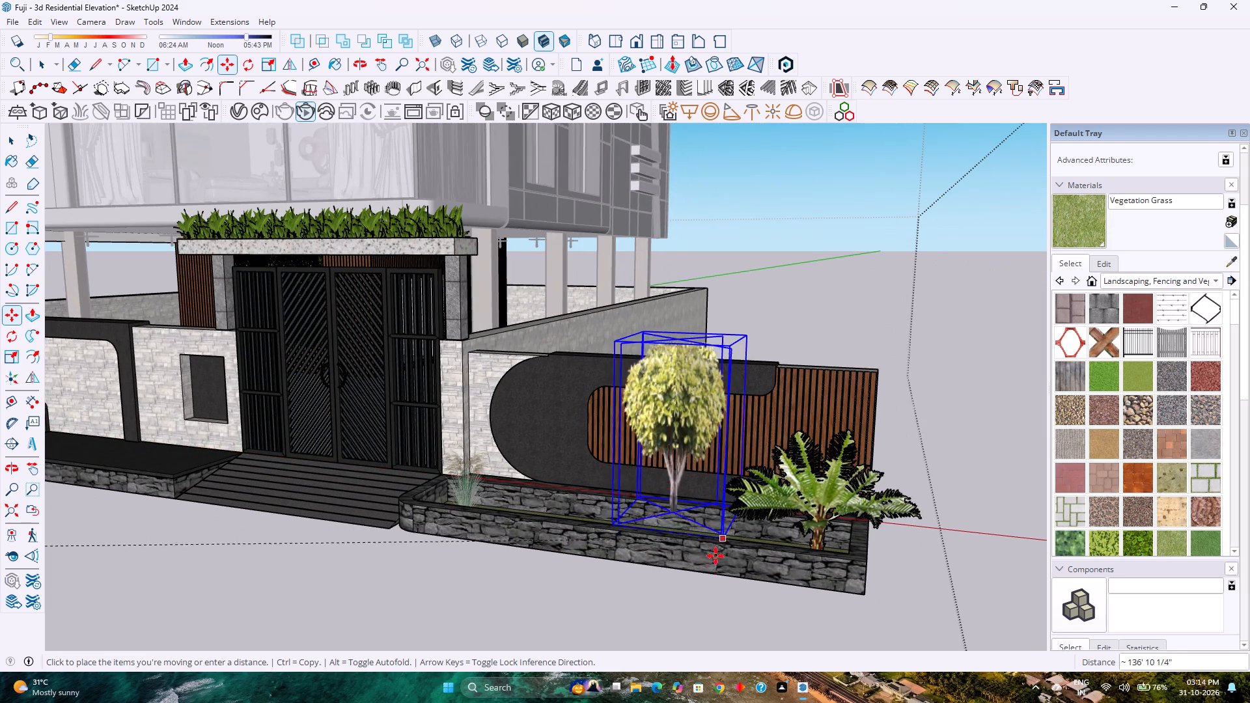
scroll(714, 569, "up", 12)
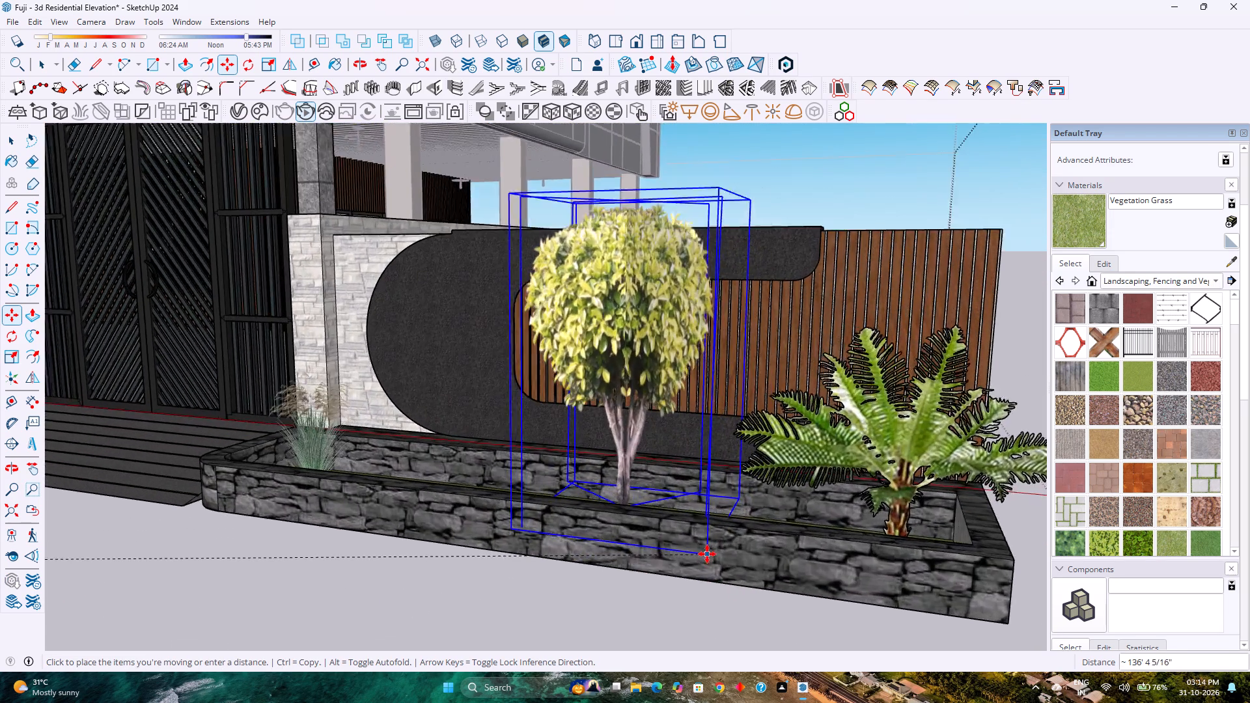
middle_click(707, 554)
middle_click(707, 554)
middle_click(738, 631)
middle_click(738, 631)
scroll(657, 478, "down", 9)
scroll(536, 269, "down", 3)
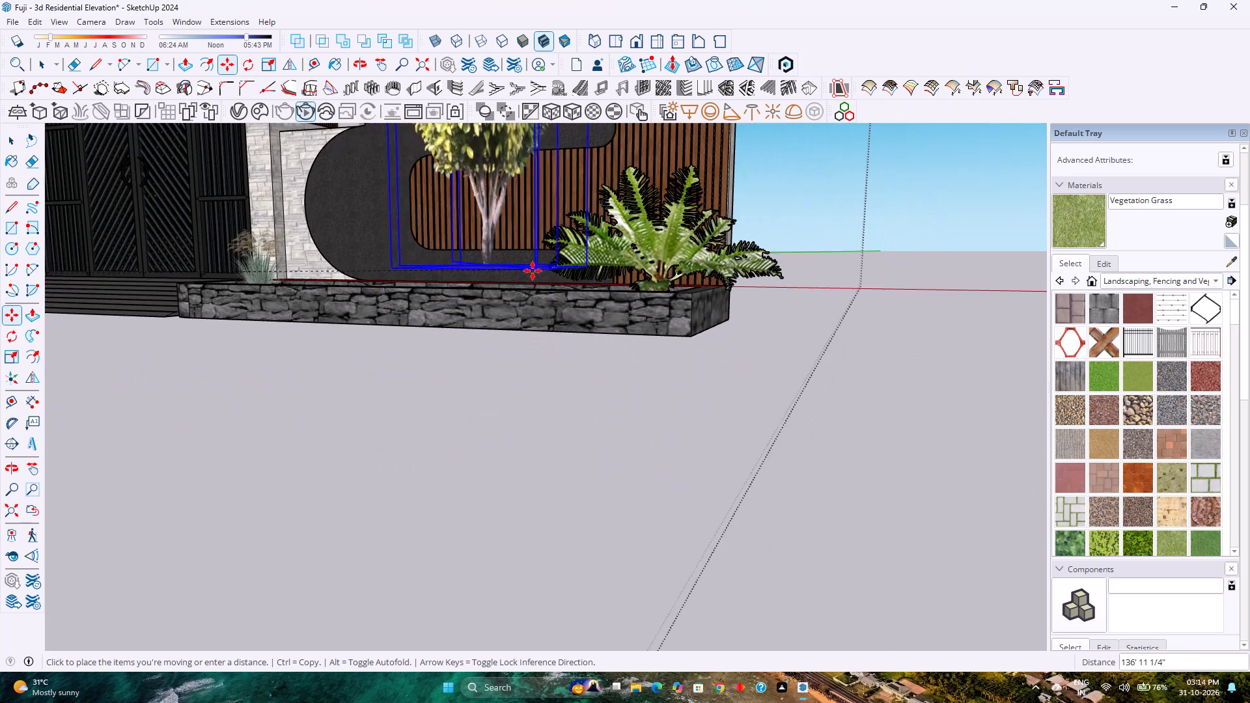
middle_click_drag(533, 273, 535, 283, "shift")
middle_click(539, 290, "shift")
middle_click(542, 295, "shift")
middle_click(588, 483, "shift")
middle_click(521, 298, "shift")
middle_click(521, 298, "shift")
middle_click_drag(525, 304, 538, 327, "shift")
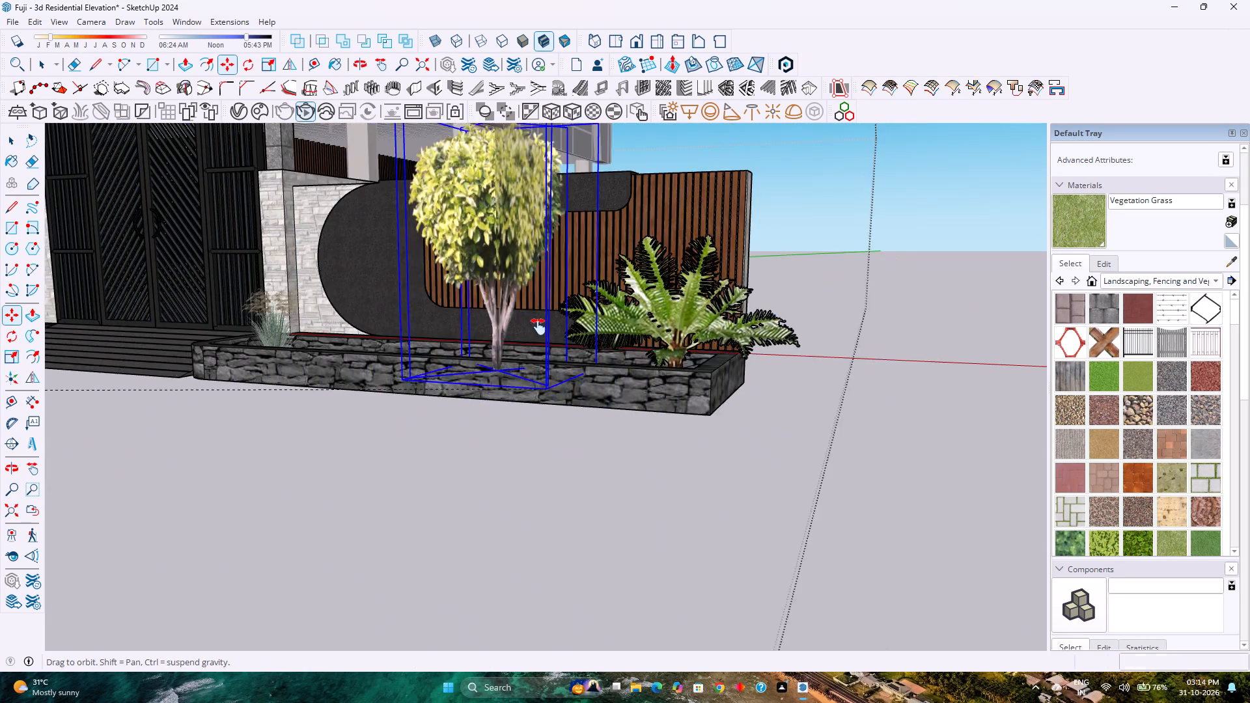
middle_click_drag(538, 327, 575, 394, "shift")
middle_click(575, 394, "shift")
middle_click(579, 435)
middle_click_drag(582, 441, 621, 695)
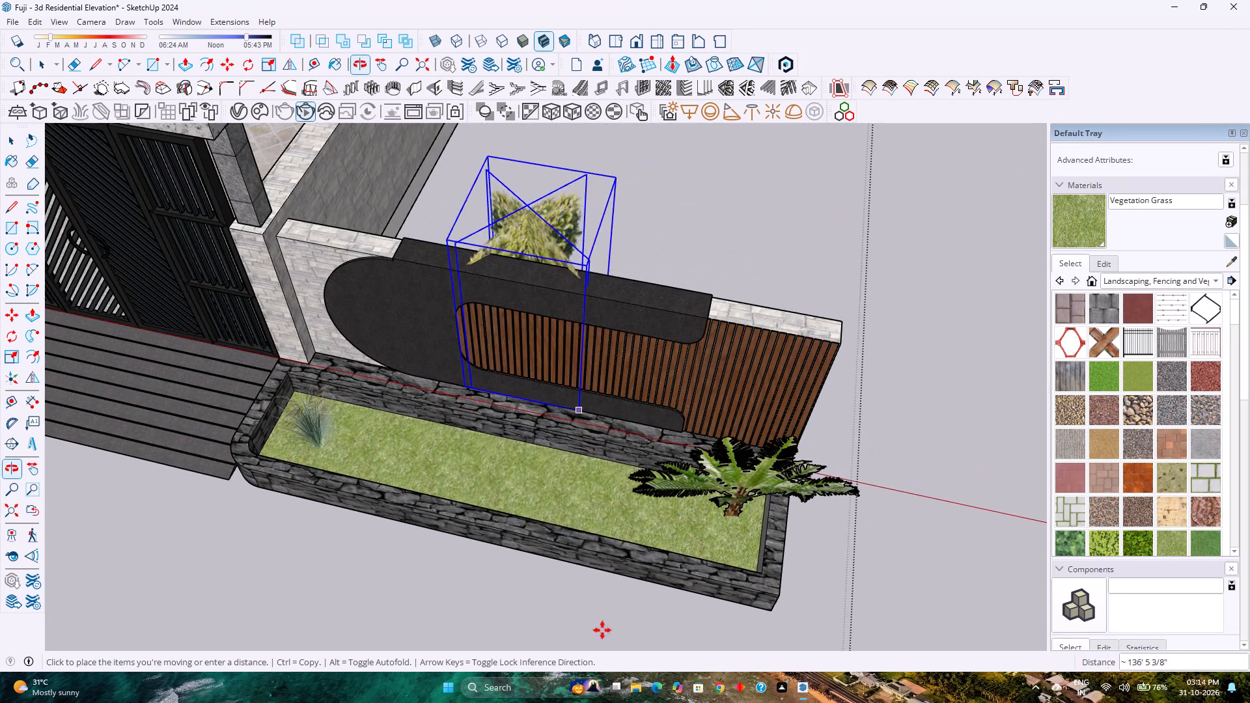
left_click(610, 551)
Move the garden tree by its trunk base about 1' 9" along the grass bed towards the palm.
scroll(557, 494, "up", 15)
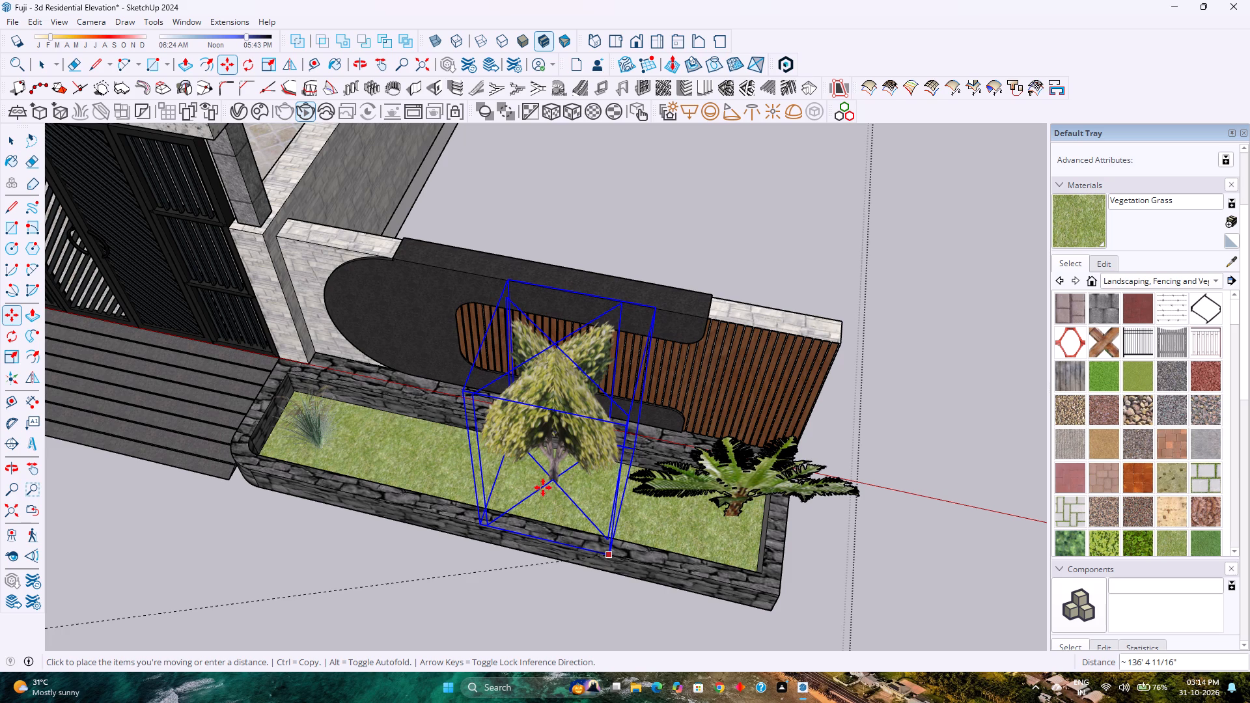
scroll(531, 472, "up", 1)
scroll(540, 498, "down", 3)
scroll(536, 497, "up", 3)
scroll(536, 497, "down", 4)
scroll(535, 497, "up", 3)
scroll(535, 497, "down", 5)
scroll(534, 497, "up", 5)
scroll(534, 497, "down", 4)
scroll(534, 497, "up", 3)
scroll(534, 497, "down", 4)
scroll(534, 497, "up", 4)
scroll(534, 497, "down", 4)
scroll(534, 497, "up", 4)
left_click(554, 477)
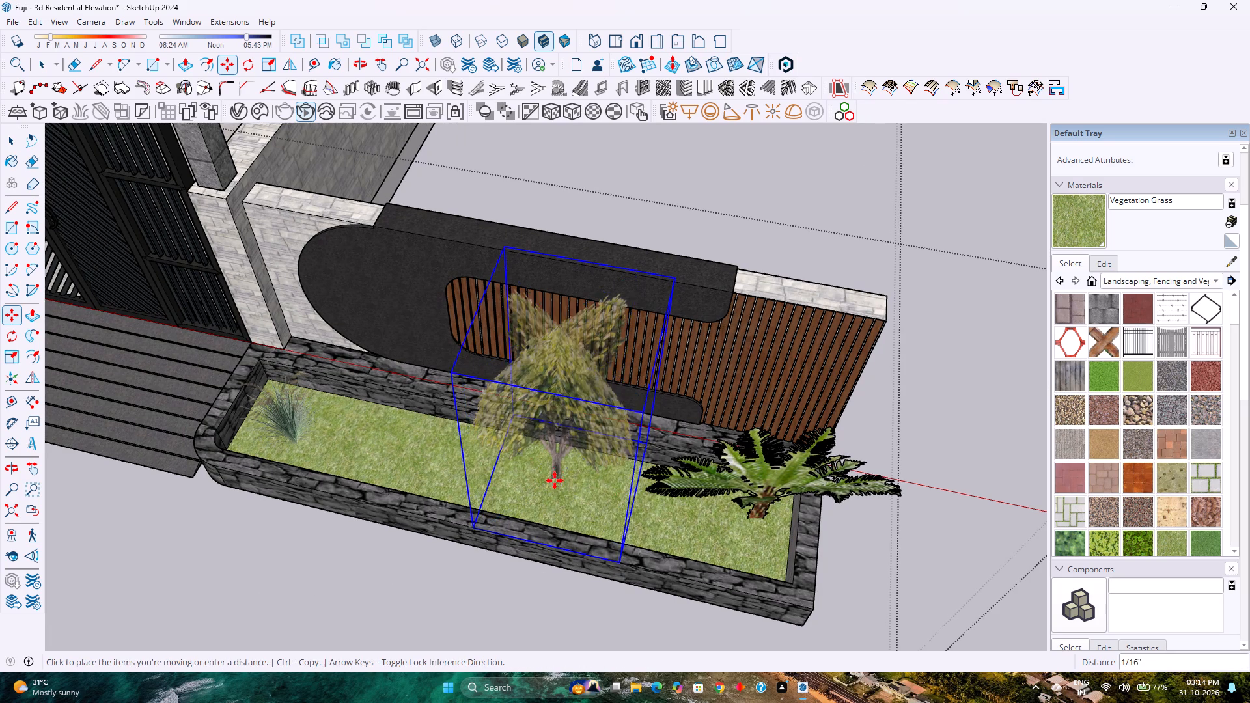
scroll(558, 489, "up", 3)
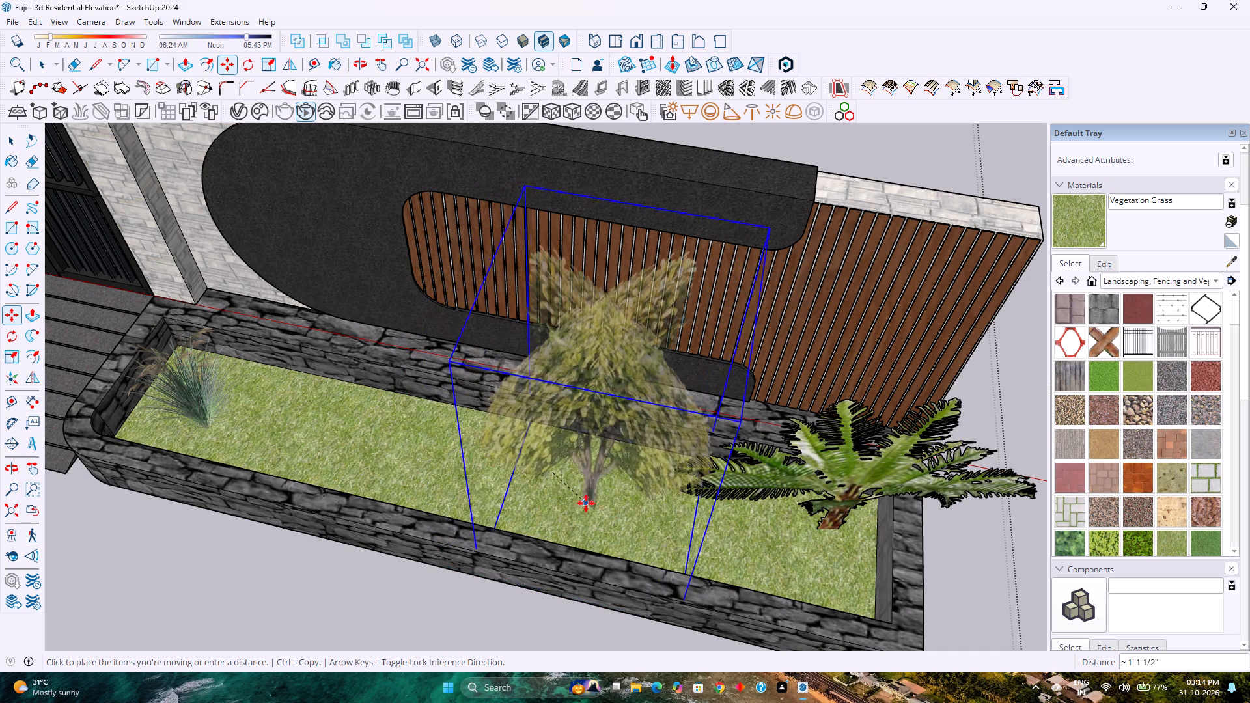
left_click(626, 513)
Scale the garden tree down uniformly from an upper corner so it suits the narrow planter bed.
scroll(626, 513, "down", 13)
key("s")
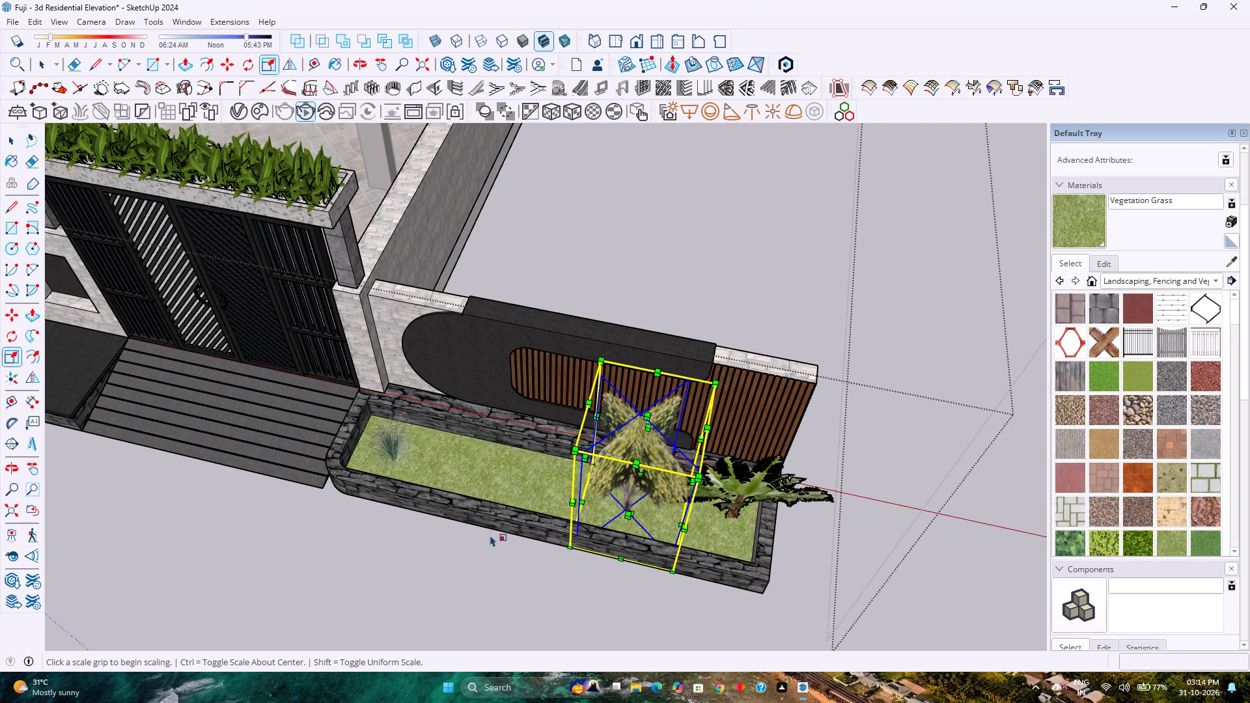
middle_click(490, 535)
middle_click_drag(490, 535, 527, 445)
scroll(541, 421, "down", 4)
middle_click_drag(548, 413, 549, 420, "shift")
middle_click_drag(549, 430, 548, 441, "shift")
middle_click_drag(546, 451, 543, 459, "shift")
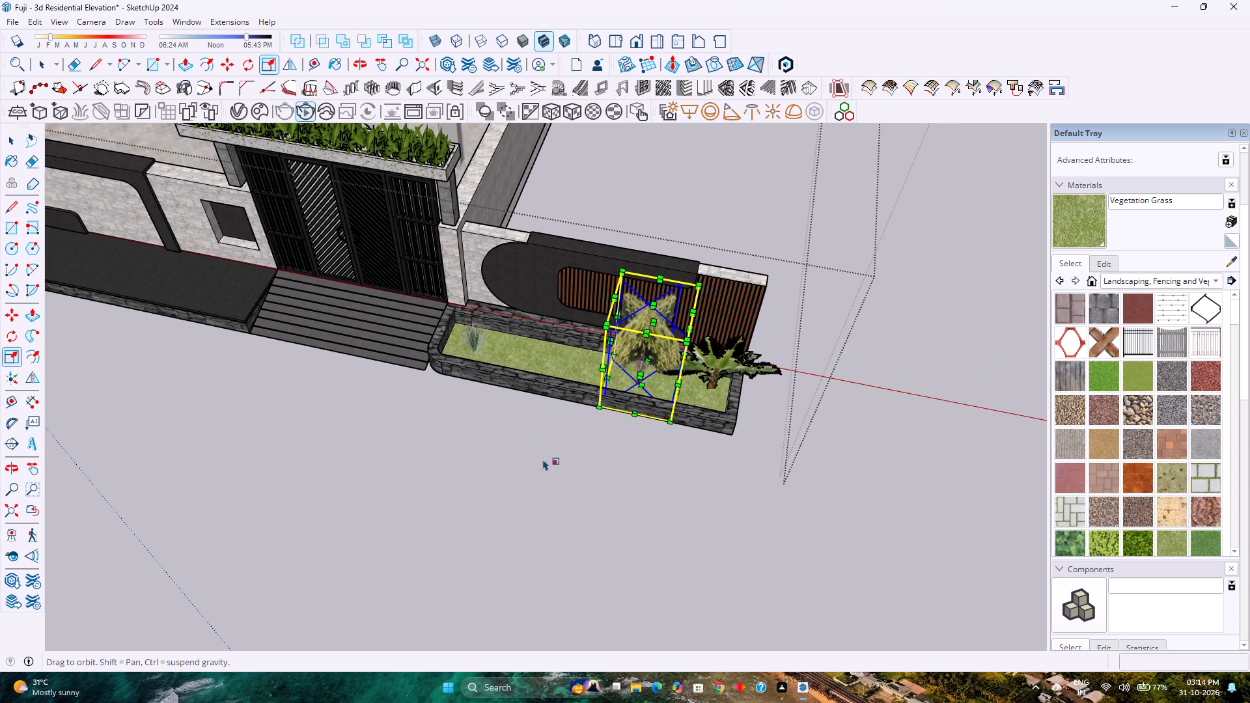
middle_click_drag(543, 459, 534, 491, "shift")
middle_click(533, 495, "shift")
middle_click(533, 486)
middle_click(533, 484)
middle_click_drag(561, 404, 601, 333)
scroll(604, 353, "down", 6)
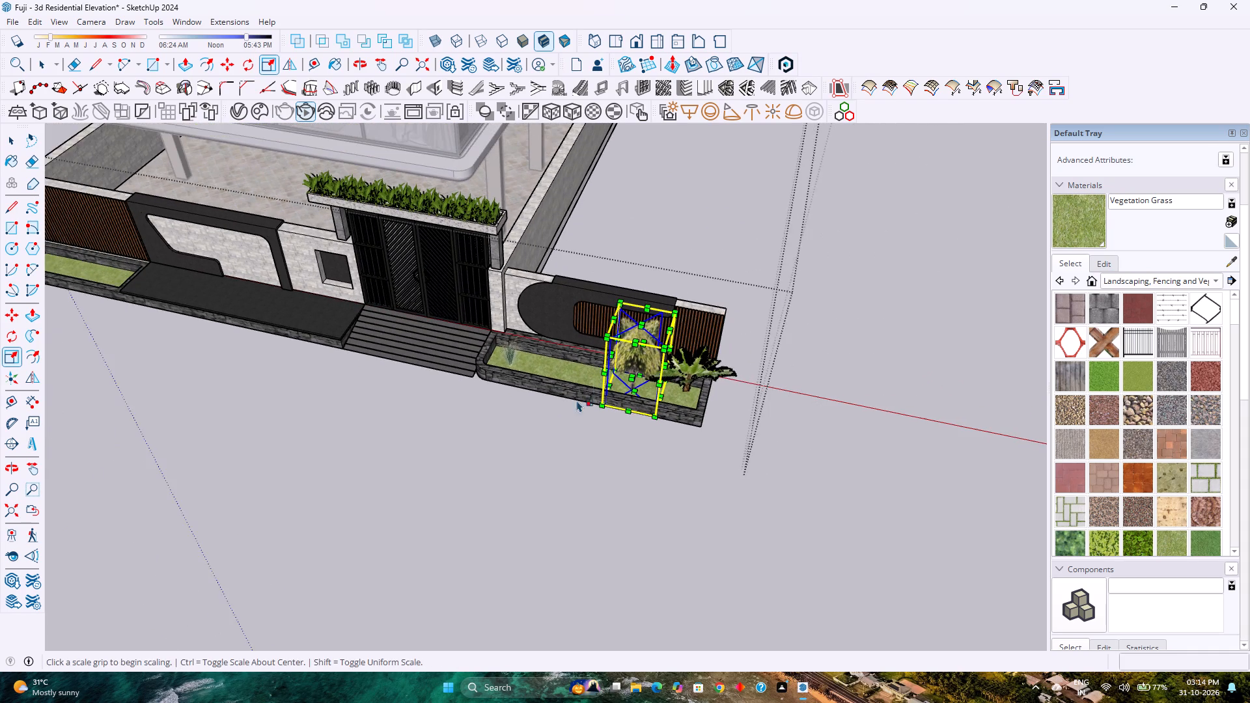
scroll(577, 400, "up", 1)
middle_click(577, 400)
middle_click_drag(577, 400, 635, 316)
scroll(635, 322, "down", 4)
middle_click(573, 415)
middle_click_drag(573, 415, 606, 322)
middle_click(606, 322)
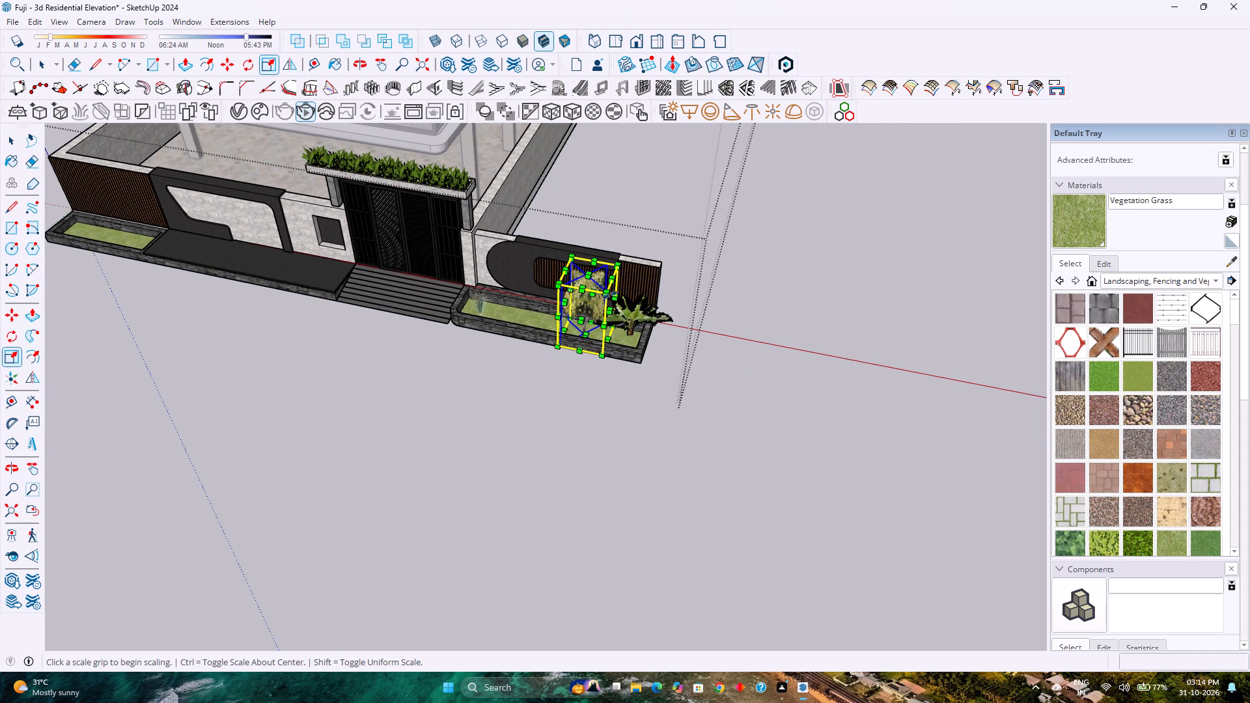
left_click(624, 262)
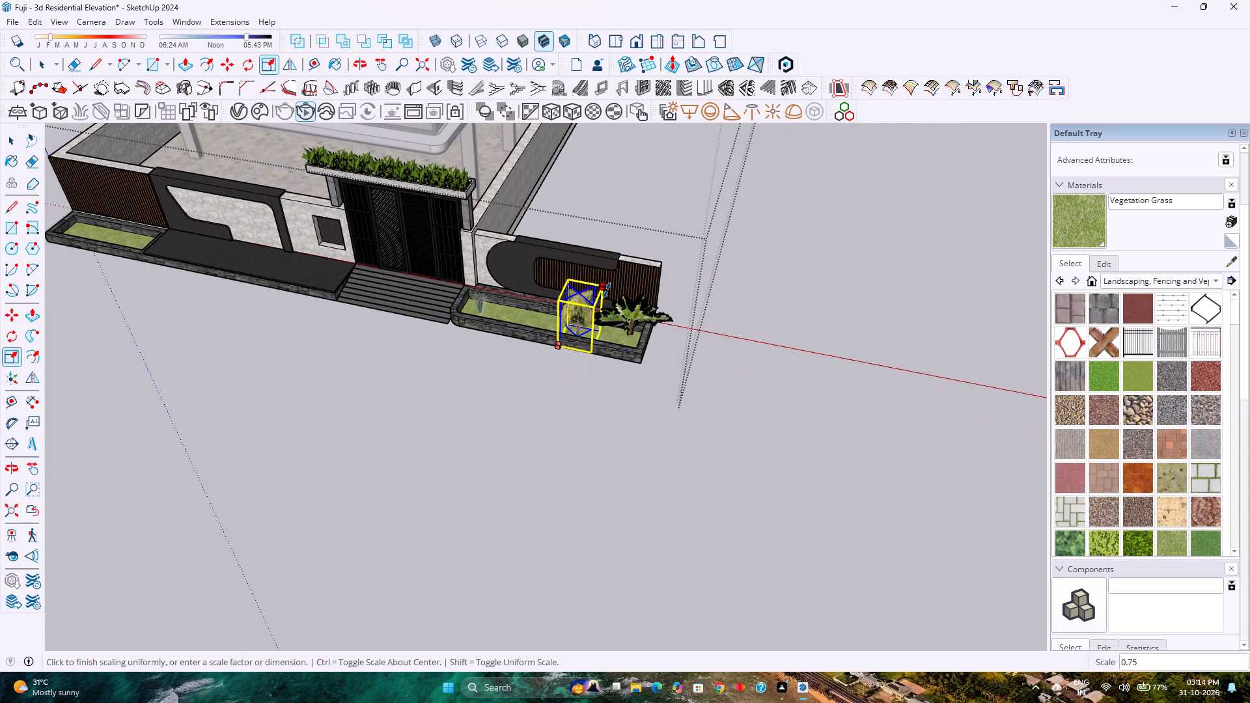
left_click(599, 299)
Move the reduced garden tree by its trunk base away from the planter's front edge towards the middle of the grass.
scroll(568, 350, "up", 6)
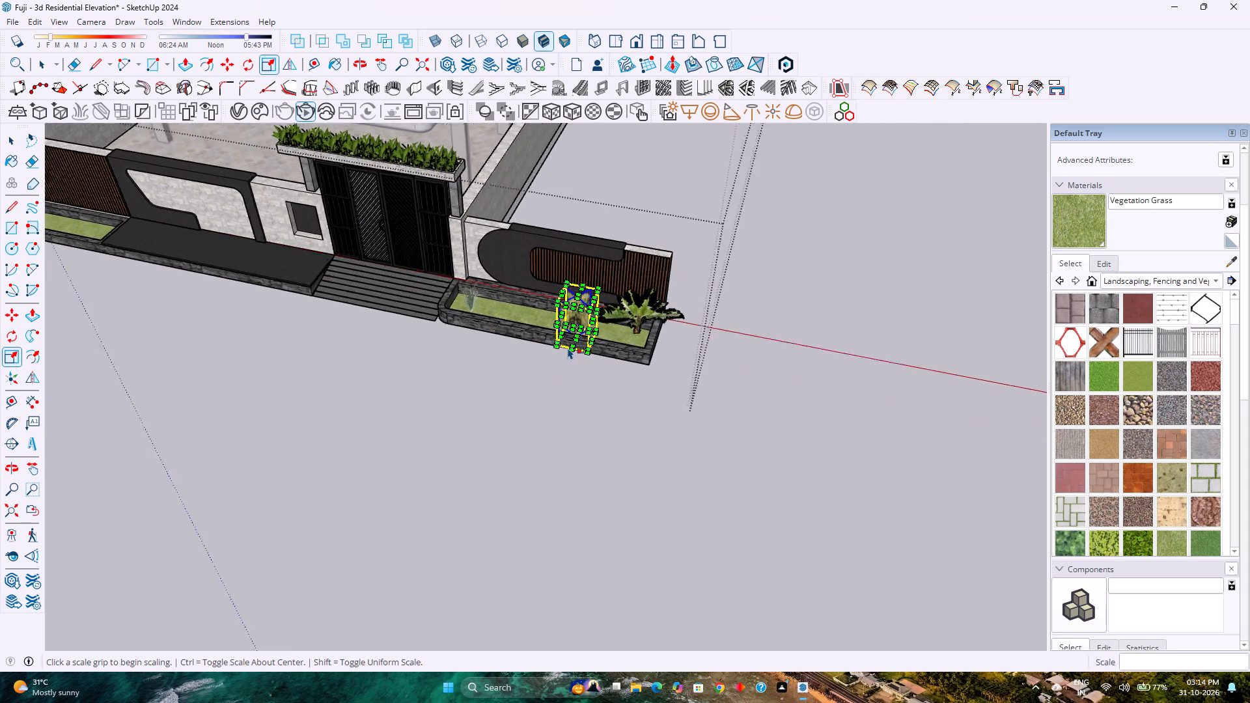
scroll(568, 348, "up", 17)
key("m")
scroll(595, 310, "up", 9)
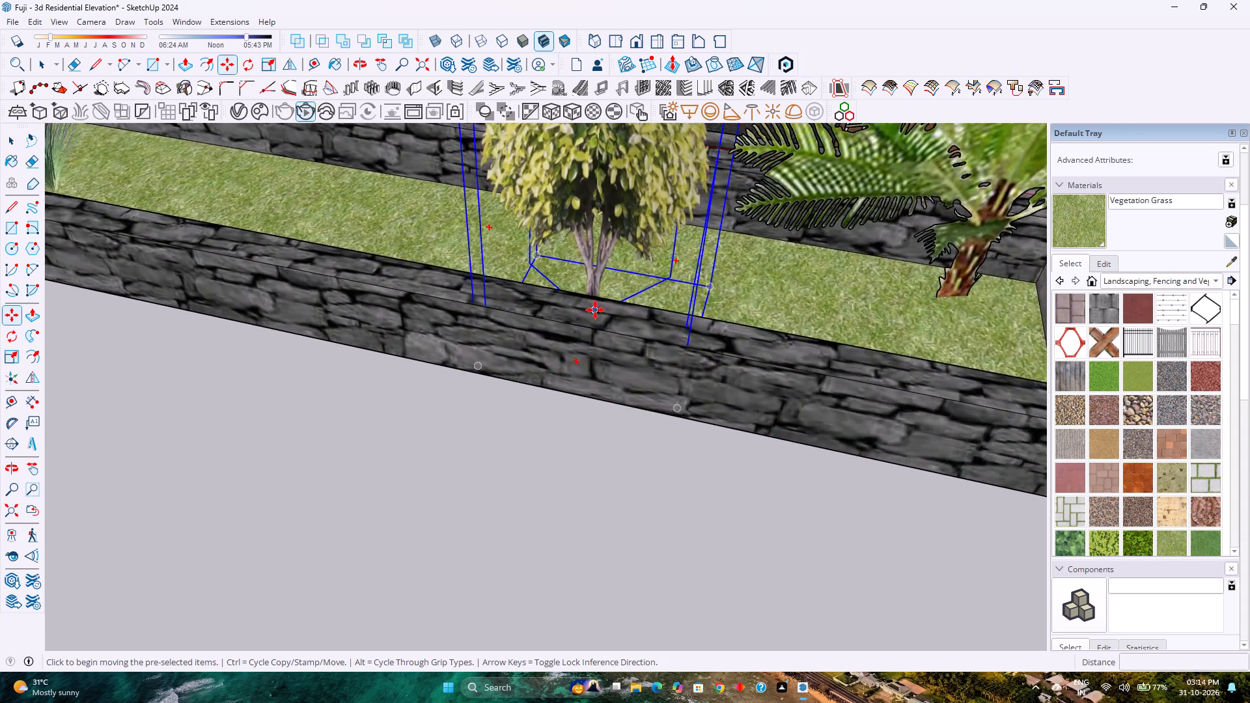
middle_click_drag(595, 310, 451, 409)
left_click(652, 317)
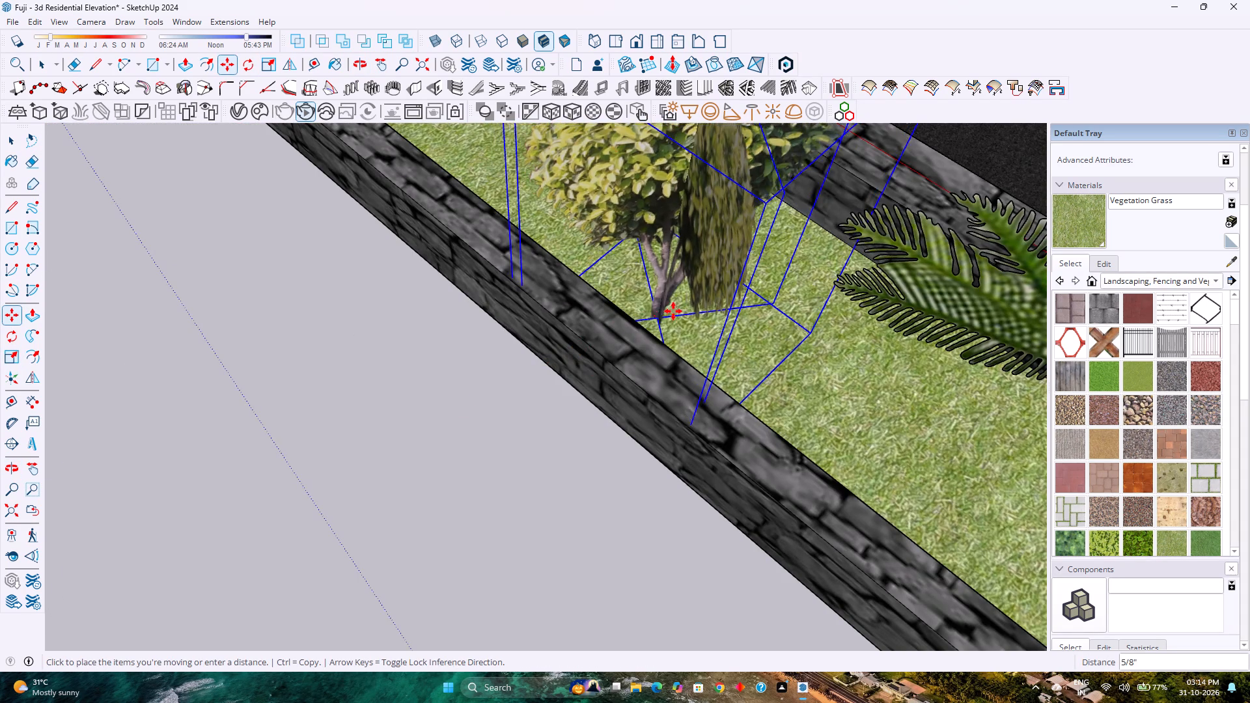
left_click(709, 280)
Examine the garden tree's size and position in the planter bed from several overhead angles.
scroll(635, 317, "down", 8)
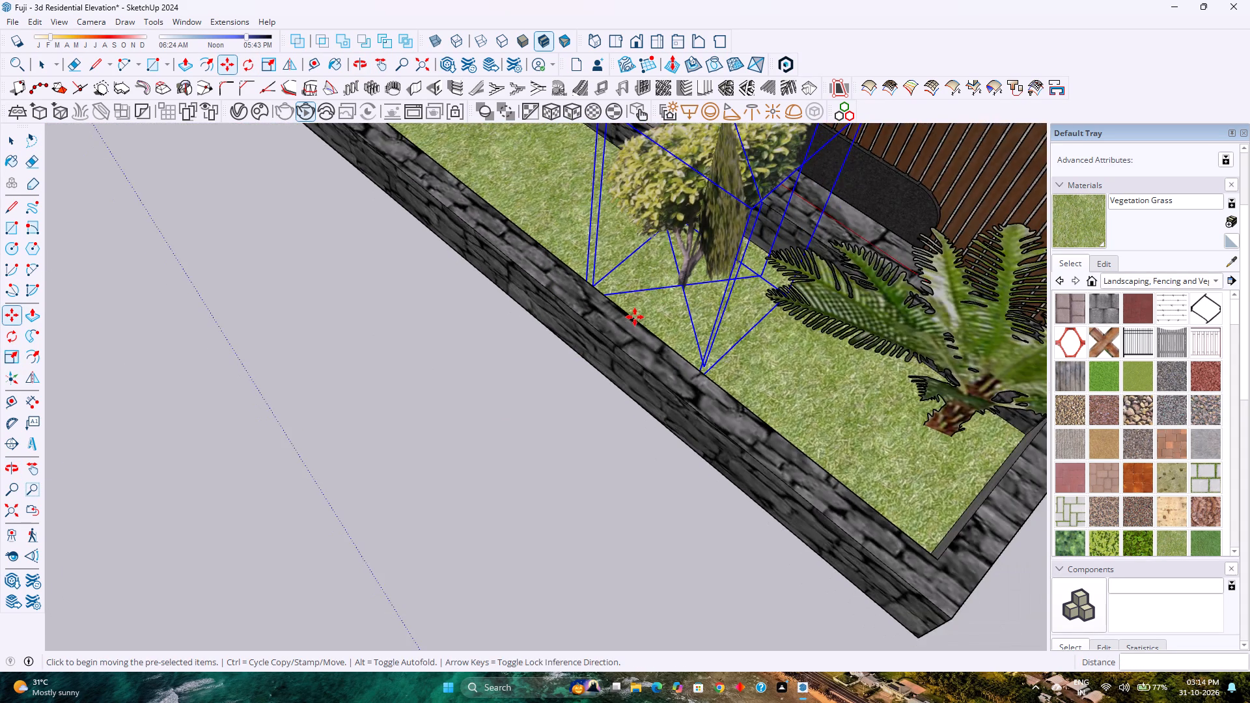
scroll(635, 317, "down", 6)
scroll(587, 344, "down", 6)
scroll(587, 344, "up", 1)
scroll(587, 344, "down", 10)
middle_click(508, 391)
middle_click_drag(508, 391, 535, 374)
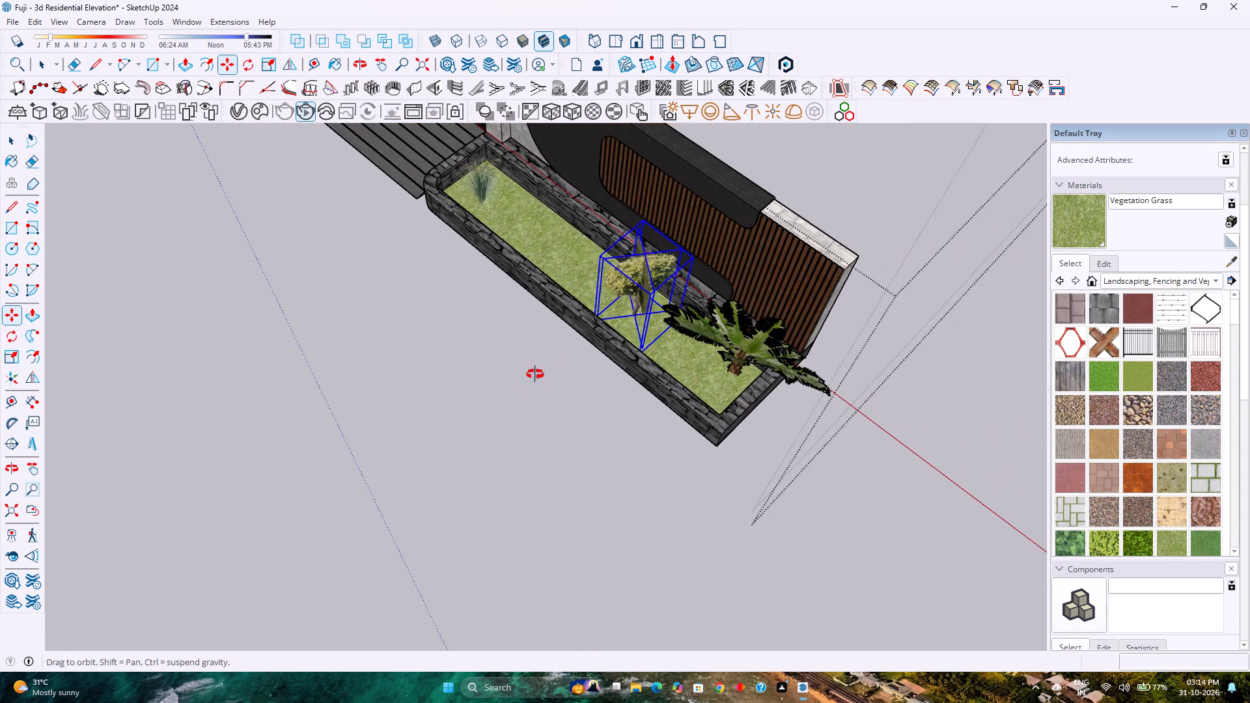
middle_click_drag(535, 374, 665, 312)
middle_click(665, 312)
scroll(656, 312, "down", 7)
middle_click_drag(650, 318, 645, 363, "shift")
middle_click(644, 367, "shift")
middle_click_drag(644, 367, 618, 436, "shift")
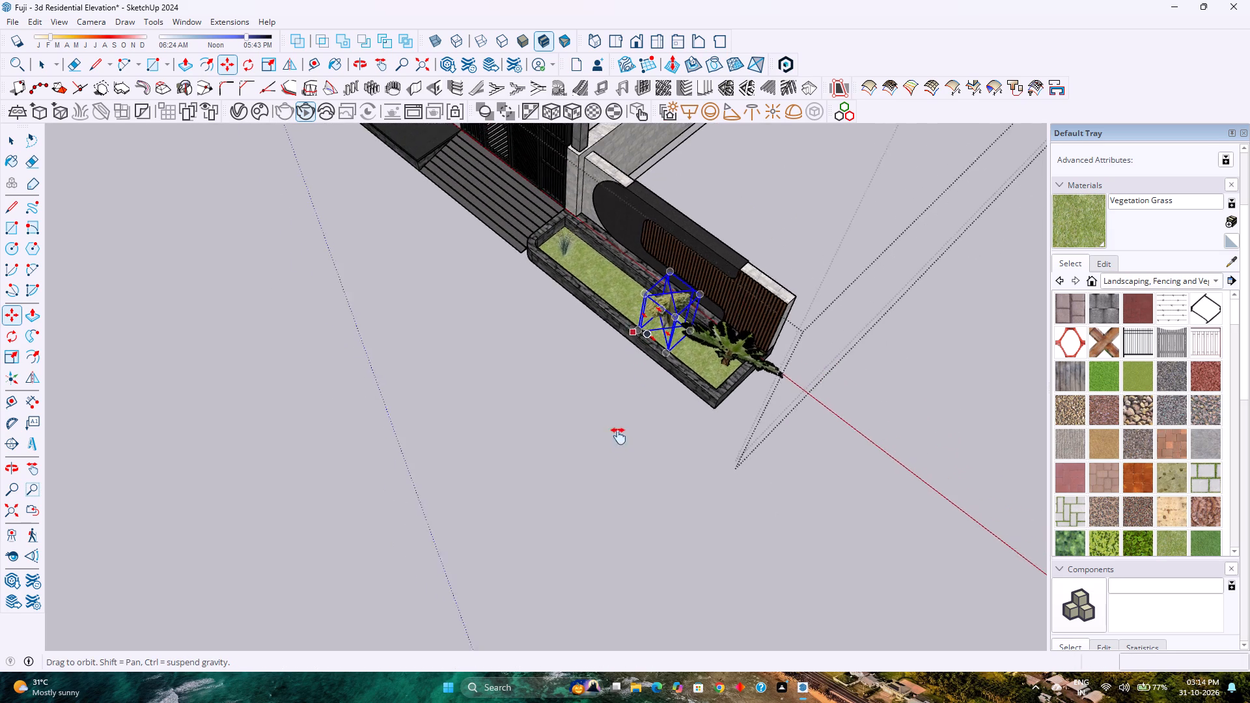
middle_click_drag(618, 436, 613, 450, "shift")
middle_click_drag(606, 448, 620, 465)
middle_click(620, 465)
scroll(538, 462, "down", 6)
key("space")
scroll(555, 417, "up", 2)
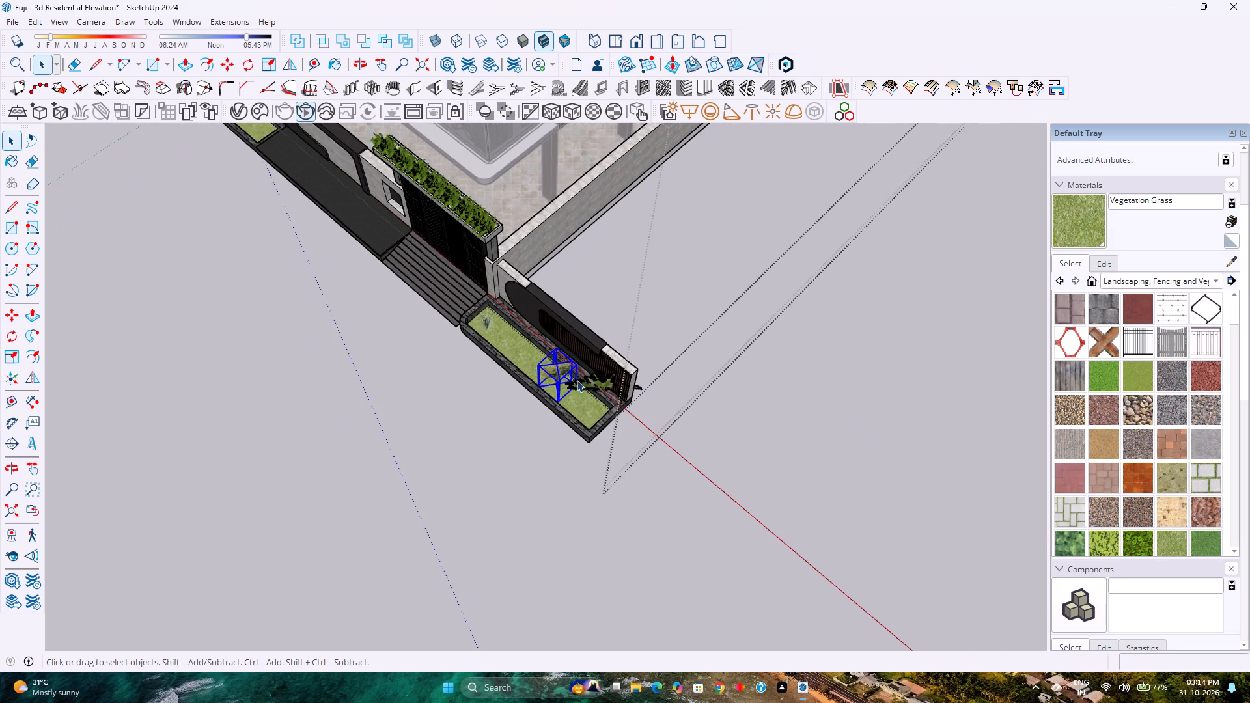
scroll(577, 380, "up", 9)
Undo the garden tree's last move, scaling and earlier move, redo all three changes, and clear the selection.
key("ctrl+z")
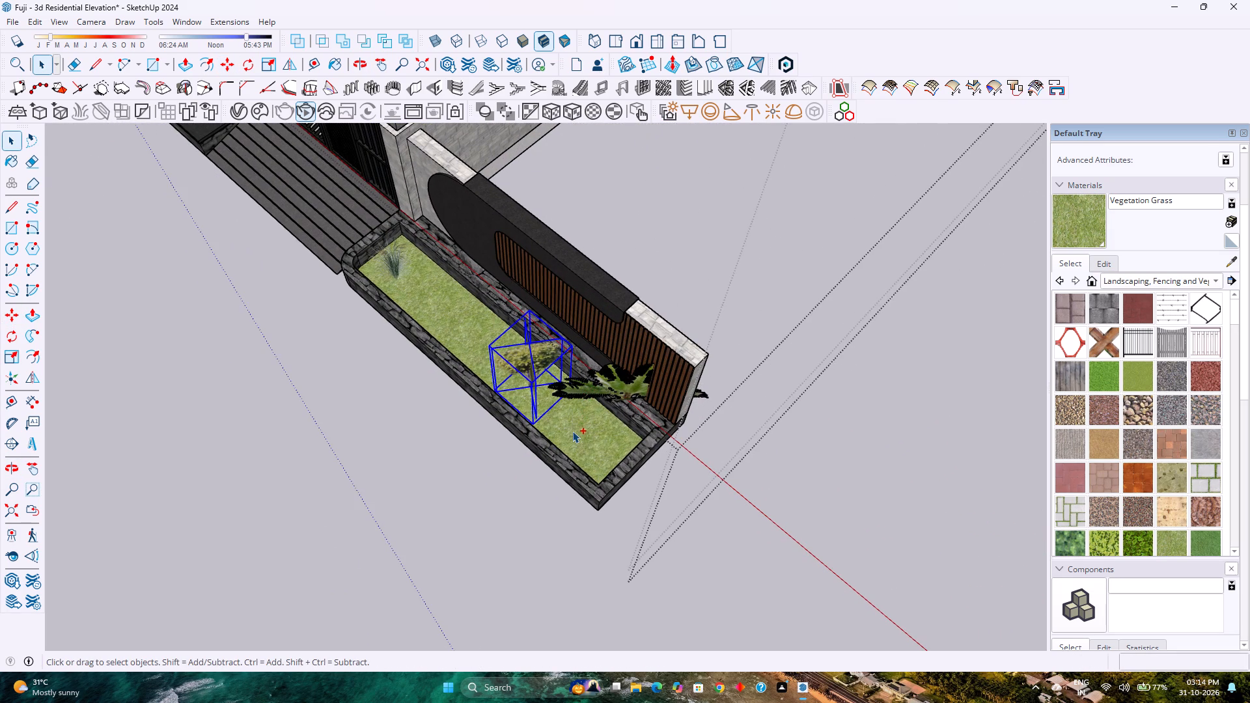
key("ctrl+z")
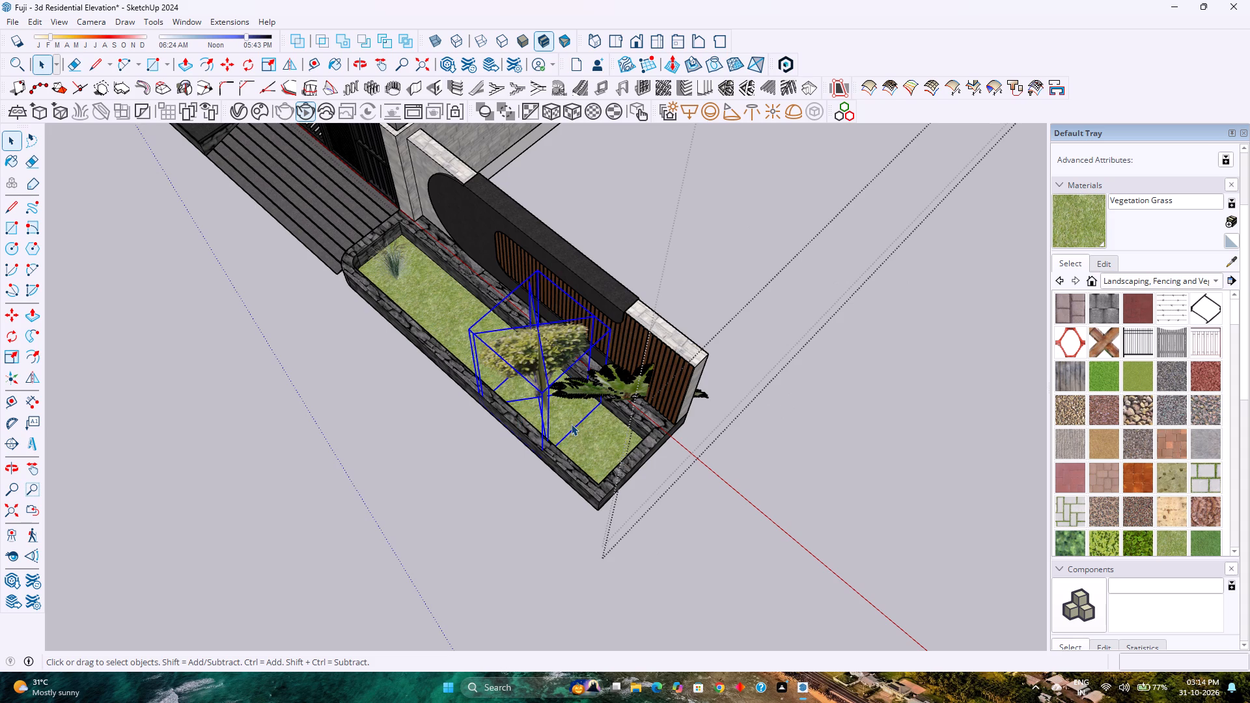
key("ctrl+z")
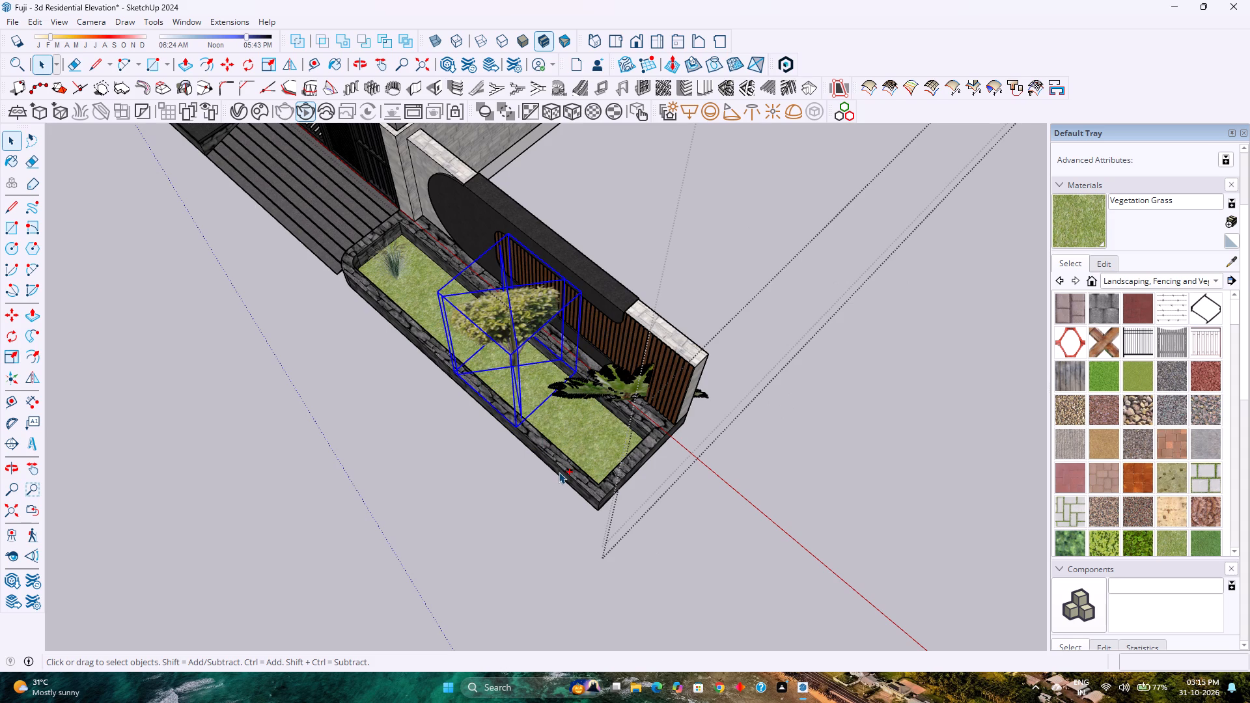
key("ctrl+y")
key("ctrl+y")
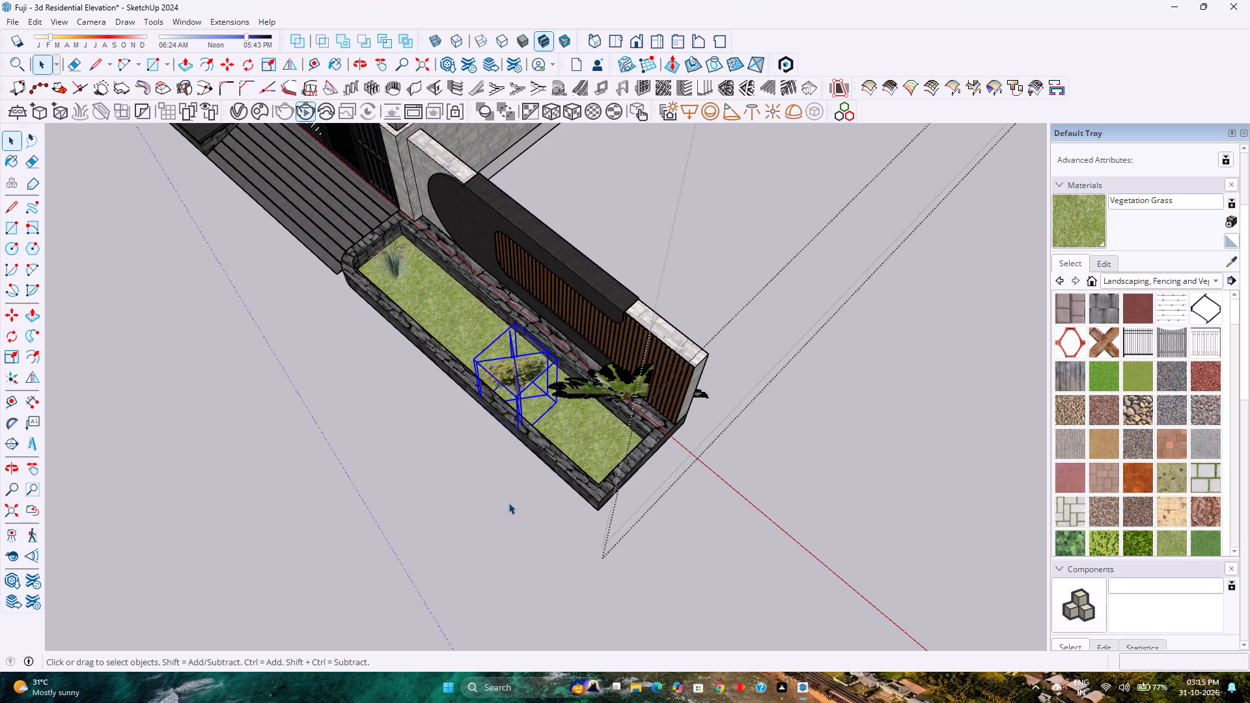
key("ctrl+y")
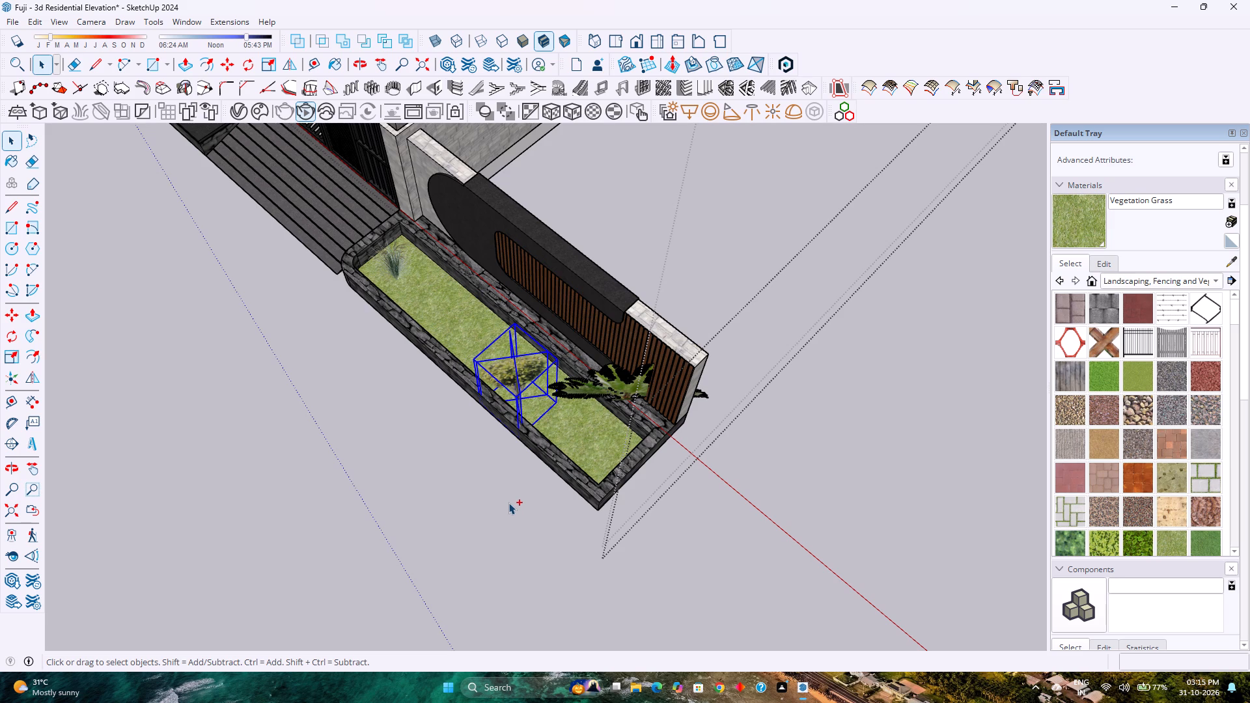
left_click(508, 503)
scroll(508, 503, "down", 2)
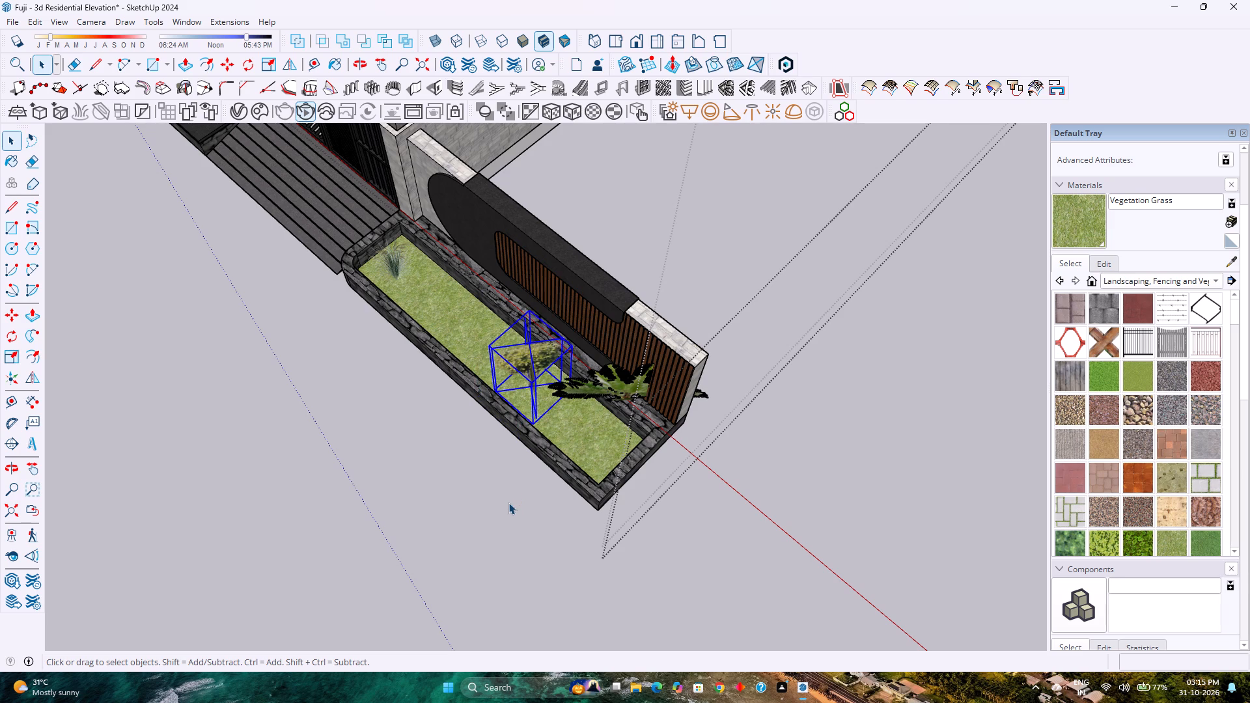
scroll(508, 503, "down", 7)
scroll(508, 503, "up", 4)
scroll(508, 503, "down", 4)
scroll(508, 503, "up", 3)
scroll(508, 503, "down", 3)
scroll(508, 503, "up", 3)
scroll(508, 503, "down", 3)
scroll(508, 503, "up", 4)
Delete the ornamental grass clump at the gate end of the planter bed holding the garden tree and palm.
middle_click_drag(508, 503, 554, 466)
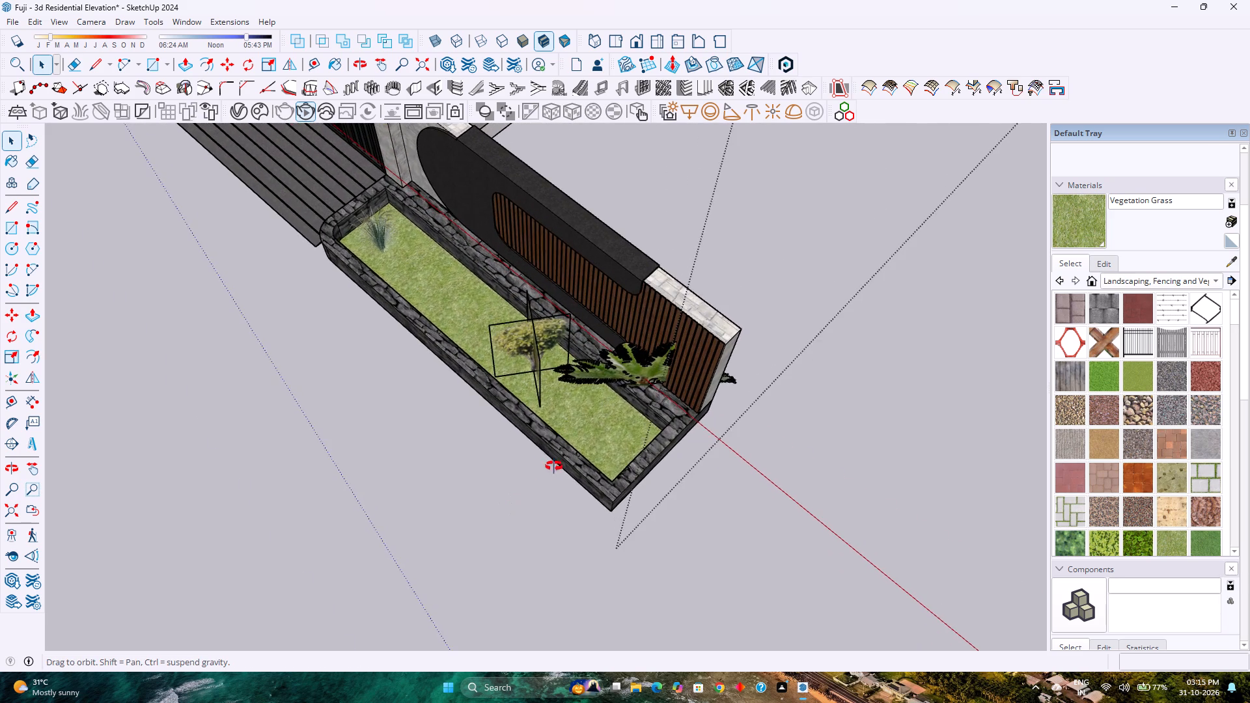
middle_click_drag(554, 466, 756, 295)
middle_click(566, 459)
middle_click_drag(566, 457, 735, 333)
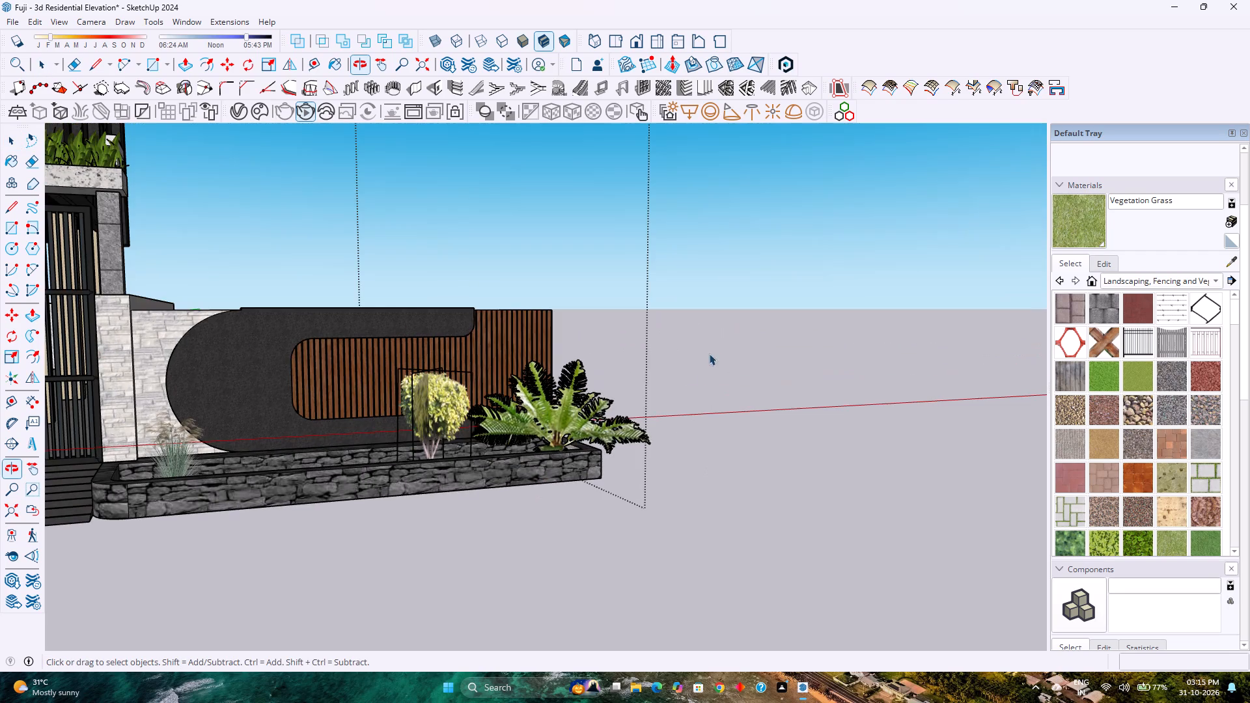
scroll(627, 402, "down", 2)
left_click(295, 442)
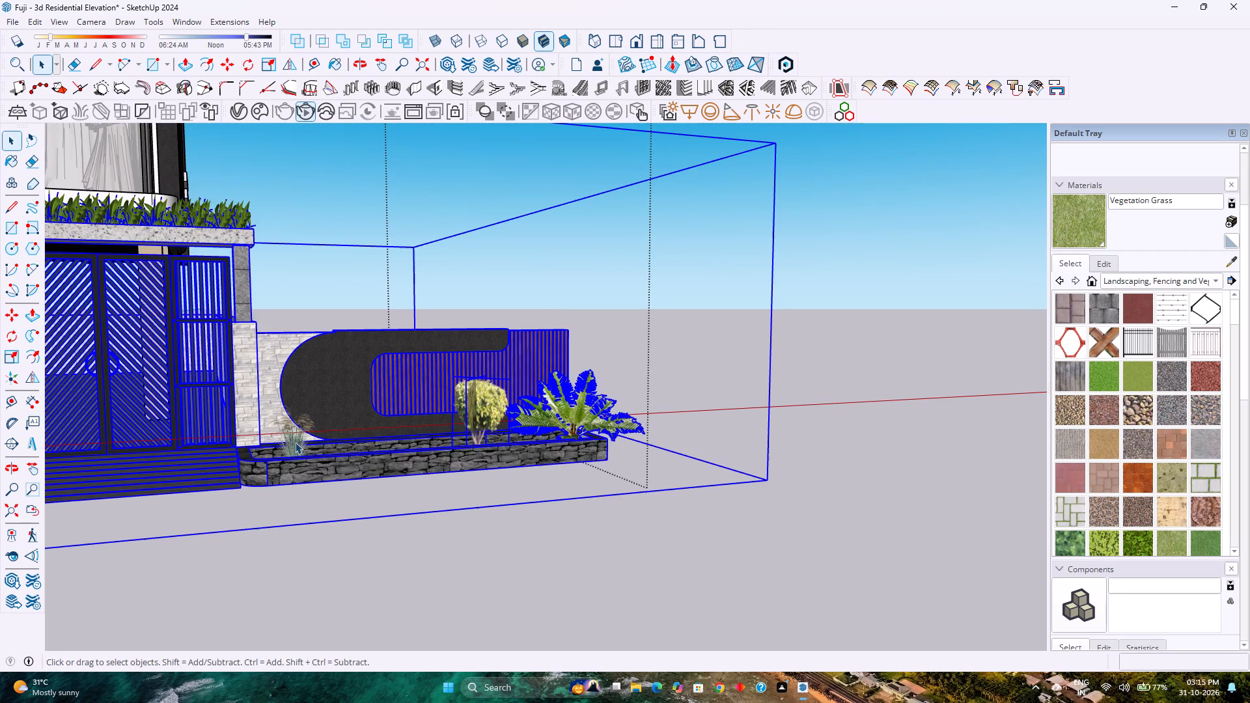
double_click(295, 442)
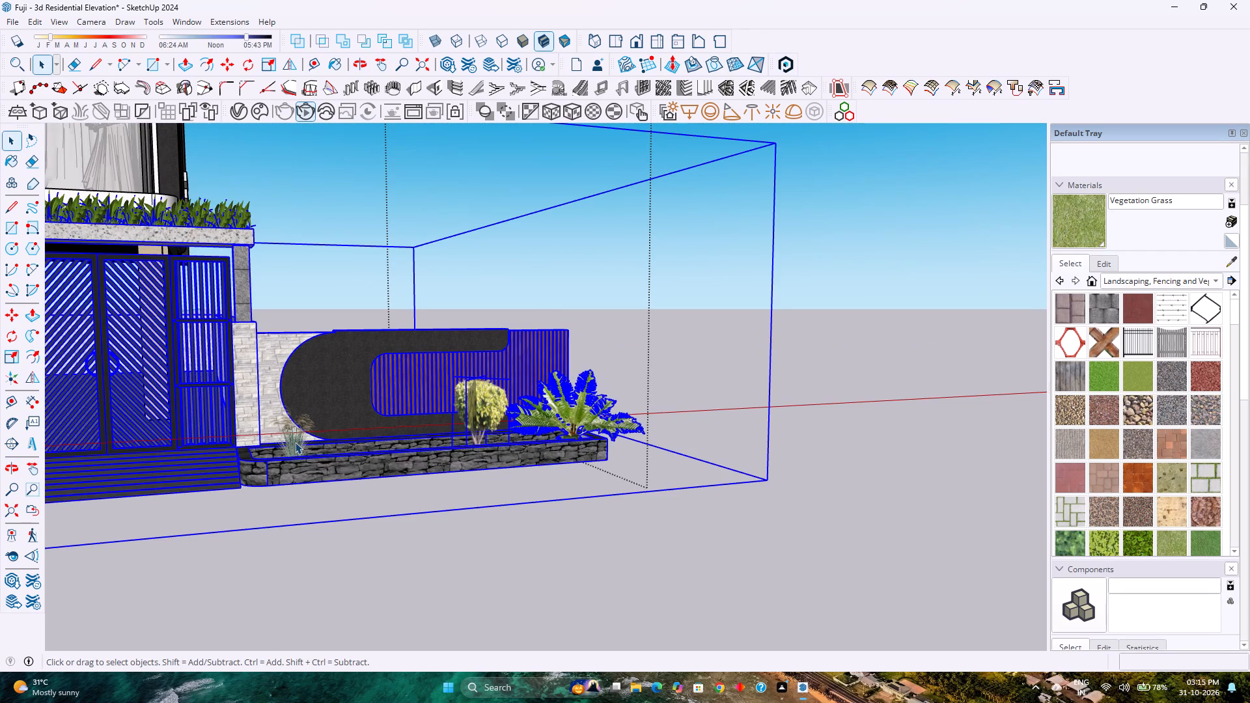
left_click(295, 442)
key("Delete")
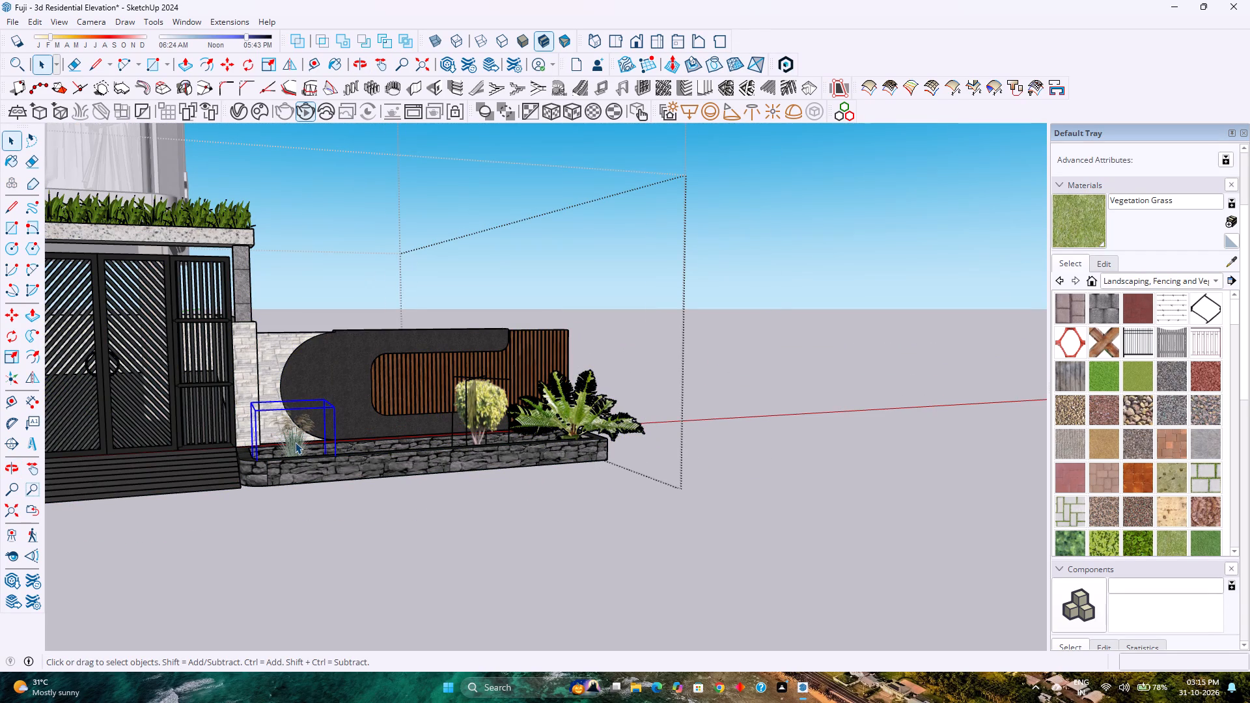
Examine the compound wall's full front elevation and both planter beds from a raised front angle.
scroll(295, 442, "down", 13)
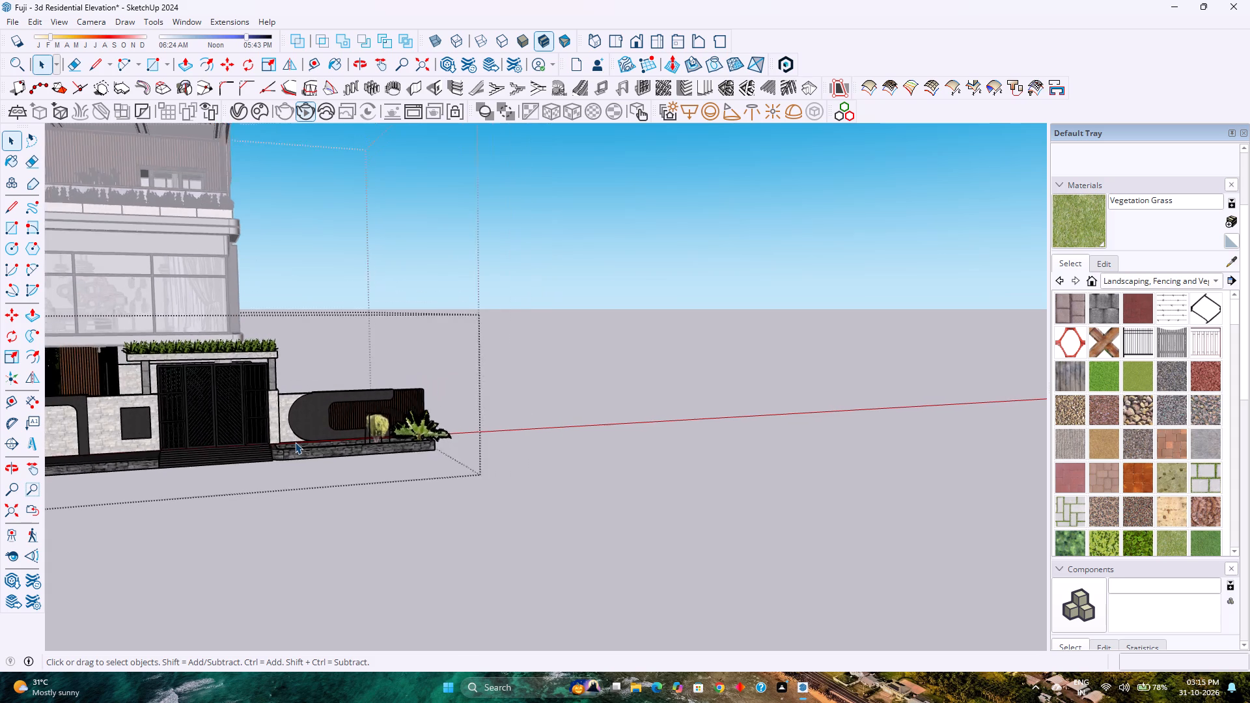
scroll(295, 444, "down", 3)
middle_click(272, 555, "shift")
middle_click(272, 555, "shift")
middle_click(272, 555, "shift")
middle_click(272, 555, "shift")
middle_click_drag(274, 555, 344, 554, "shift")
scroll(394, 467, "down", 2)
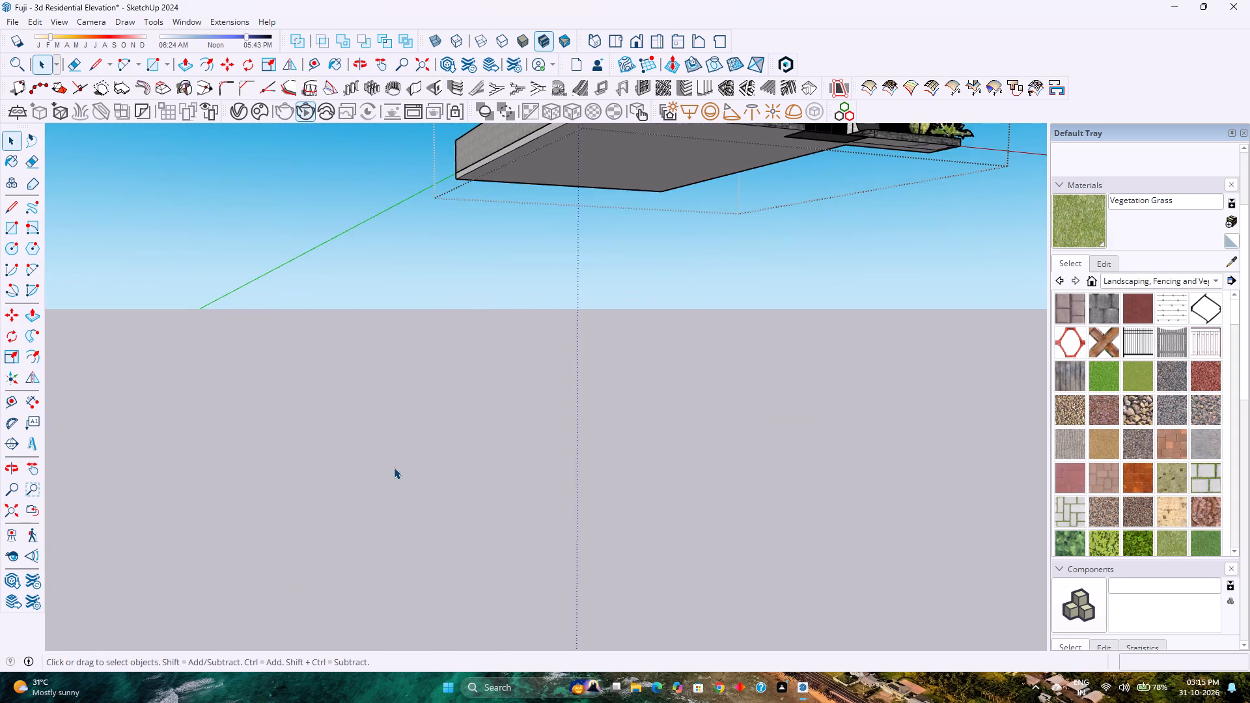
scroll(394, 467, "down", 5)
middle_click_drag(493, 386, 359, 471)
middle_click(359, 471)
middle_click(359, 471)
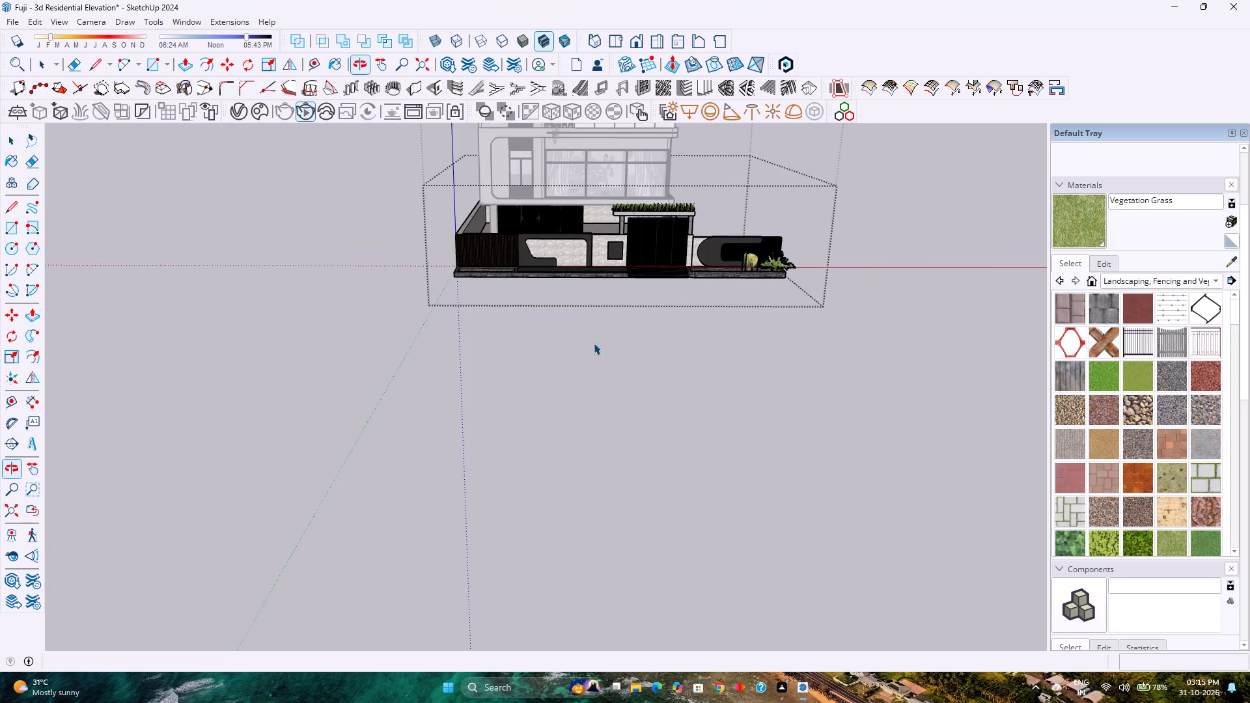
scroll(798, 269, "up", 5)
middle_click_drag(790, 275, 788, 281, "shift")
middle_click_drag(787, 283, 710, 339, "shift")
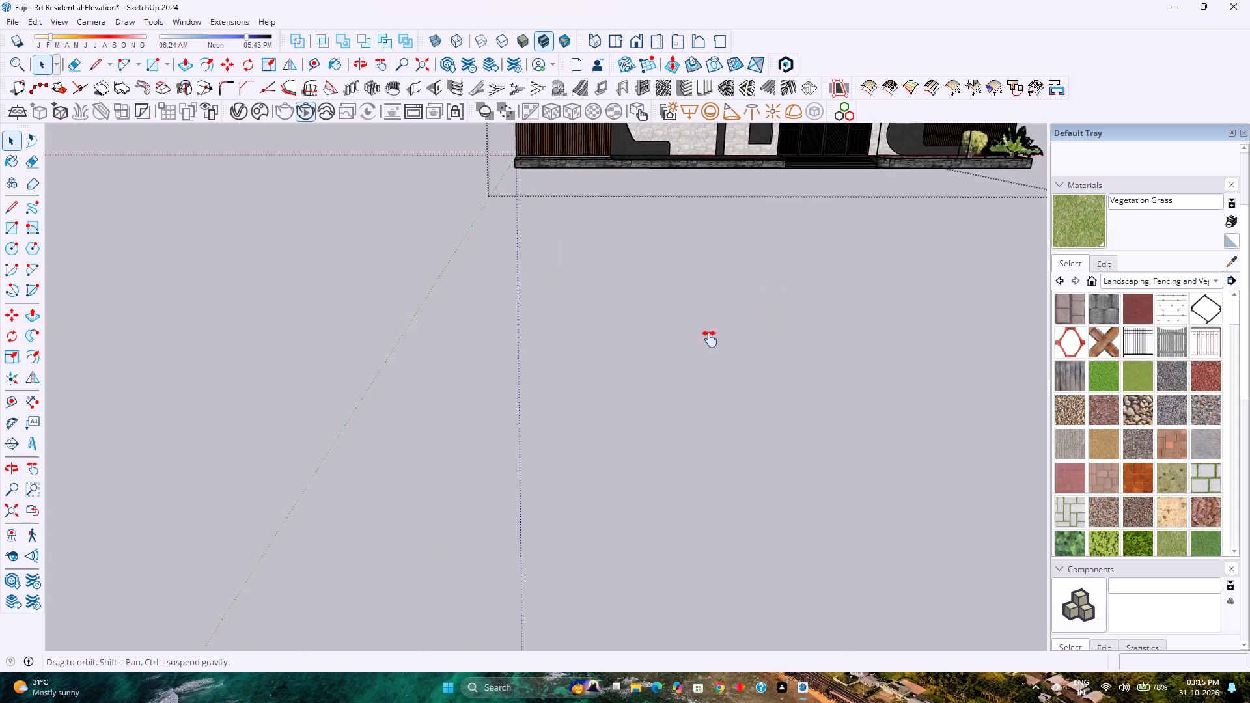
middle_click_drag(710, 339, 517, 523, "shift")
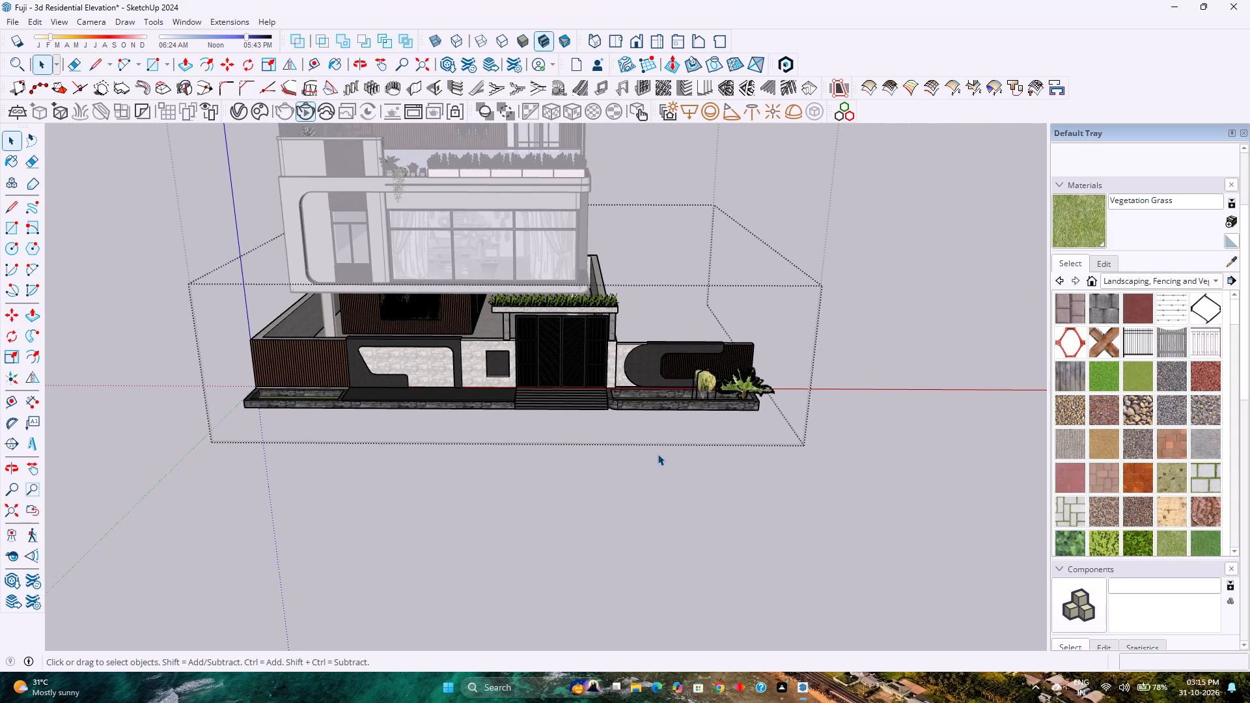
Copy the garden tree and palm together about 47' 6" along the compound wall's front edge into the planter bed at the opposite end.
scroll(664, 450, "up", 8)
left_click(724, 349)
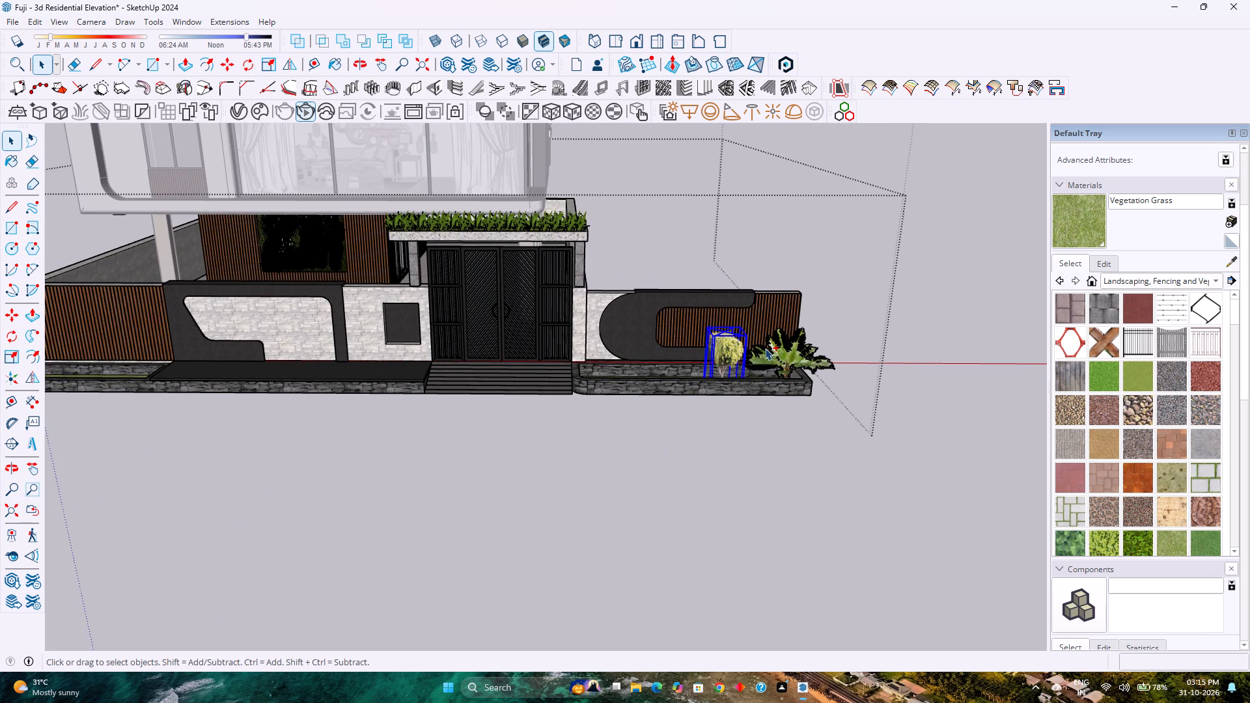
left_click(771, 351, "ctrl")
key("m")
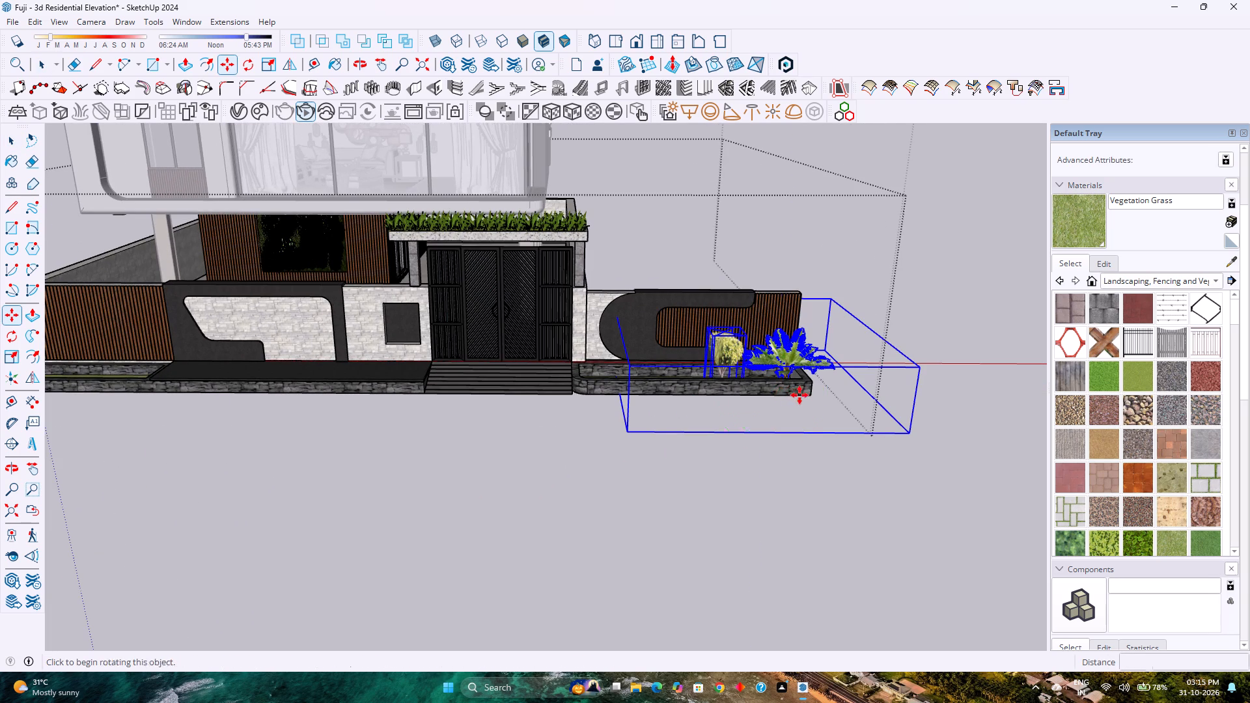
left_click(807, 398)
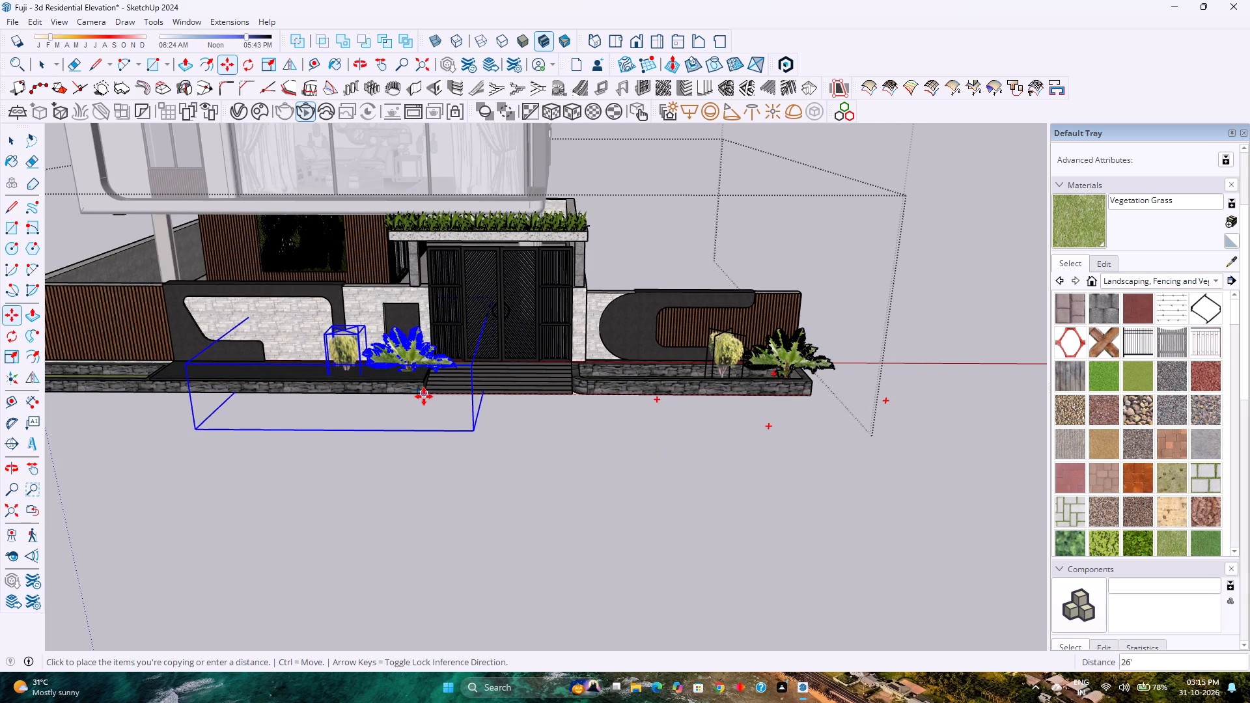
scroll(424, 396, "up", 8)
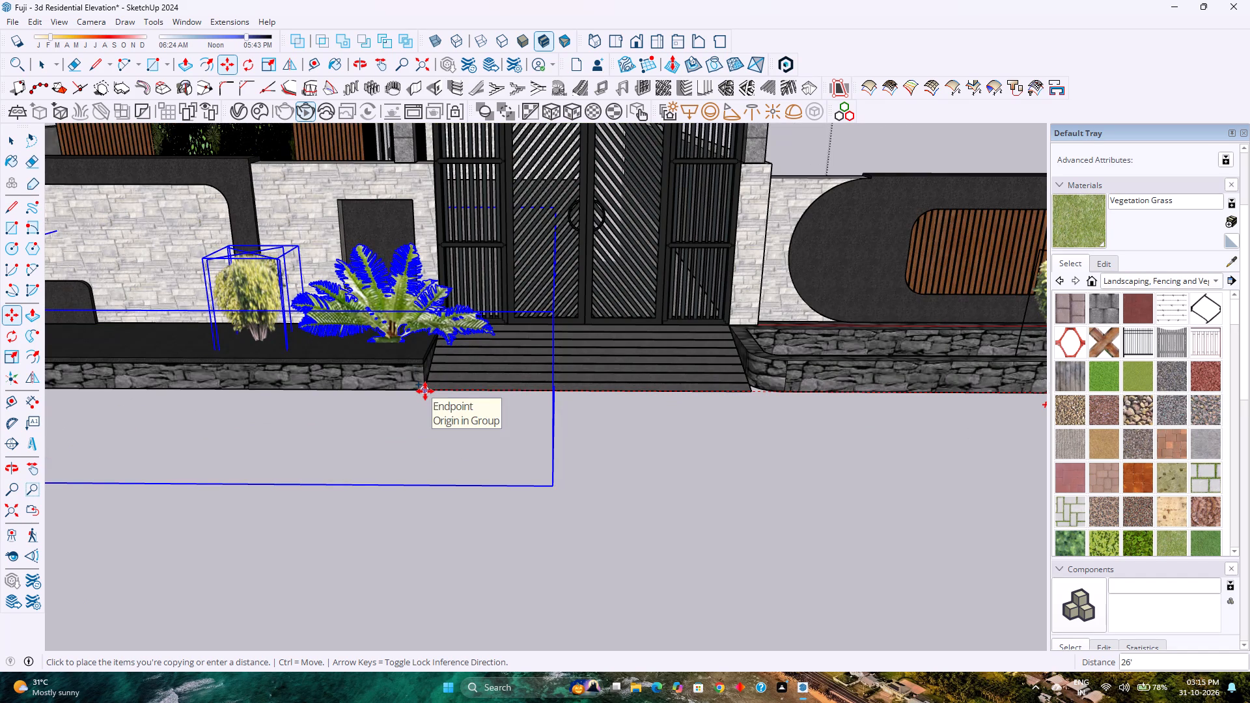
scroll(424, 391, "up", 1)
scroll(424, 391, "down", 7)
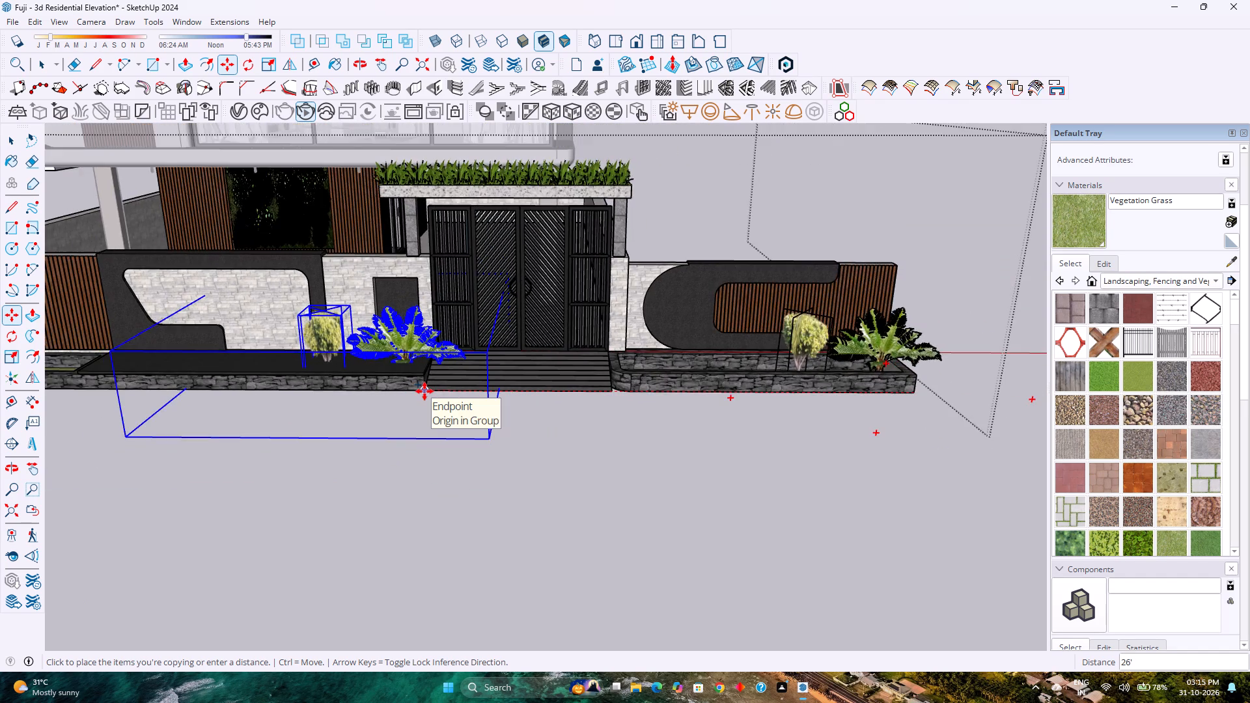
scroll(424, 391, "down", 8)
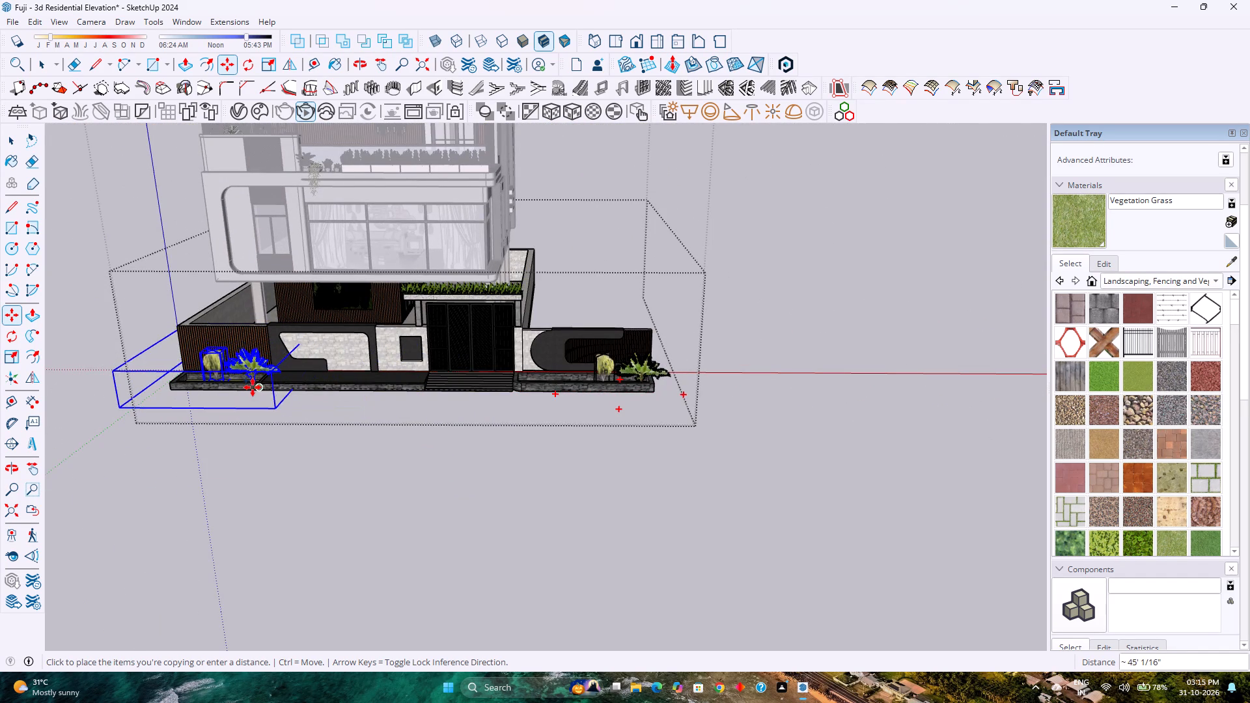
scroll(239, 388, "up", 9)
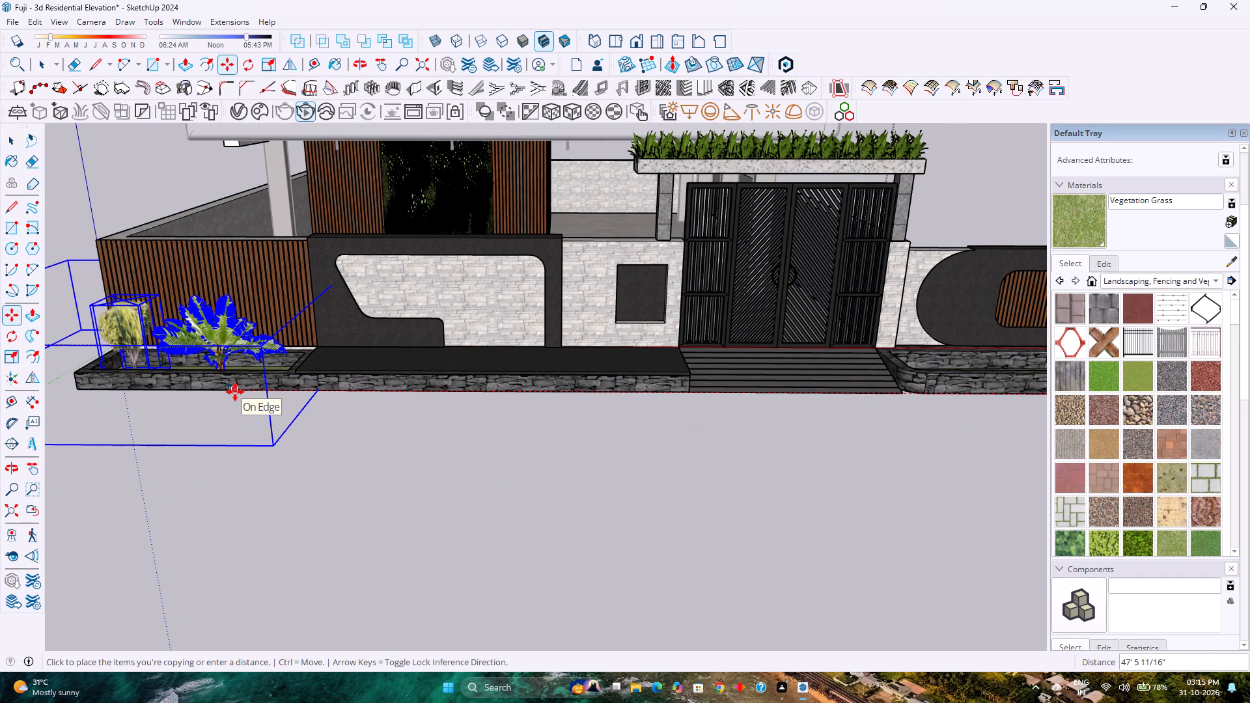
left_click(235, 392)
Flip the copied tree and palm about the red plane so the palm stands at the planter's outer end.
scroll(235, 392, "down", 10)
left_click(290, 69)
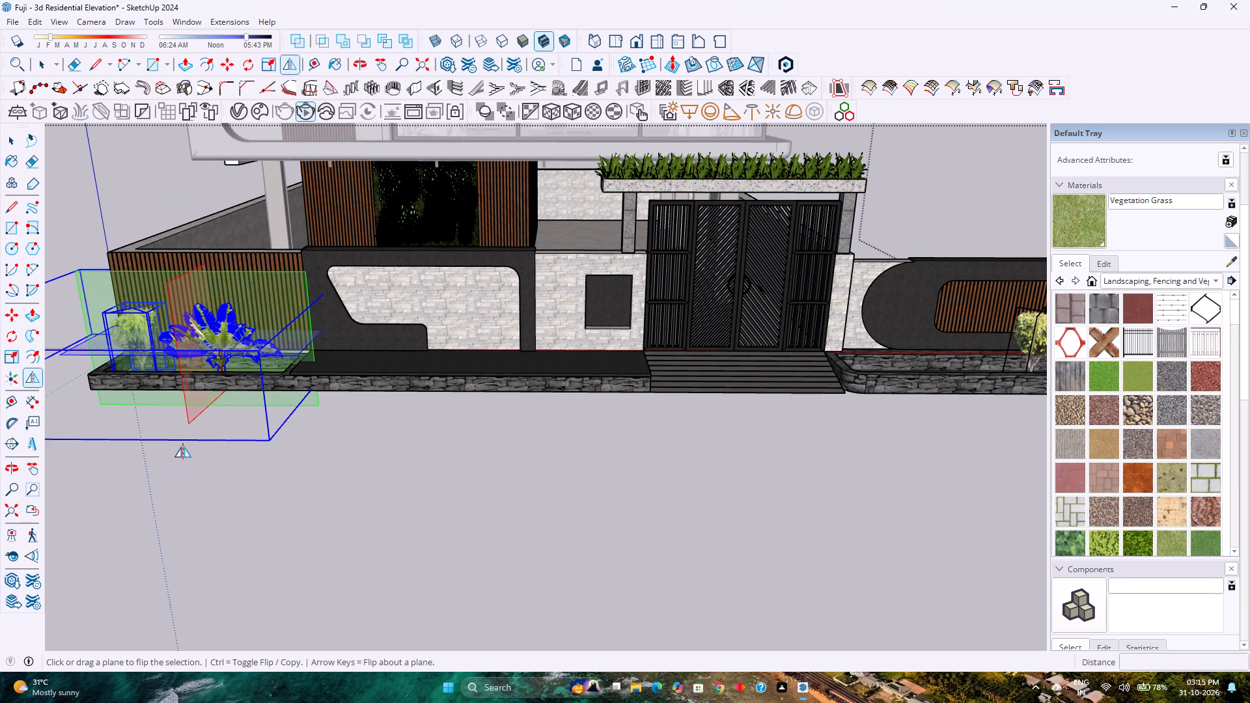
left_click(186, 422)
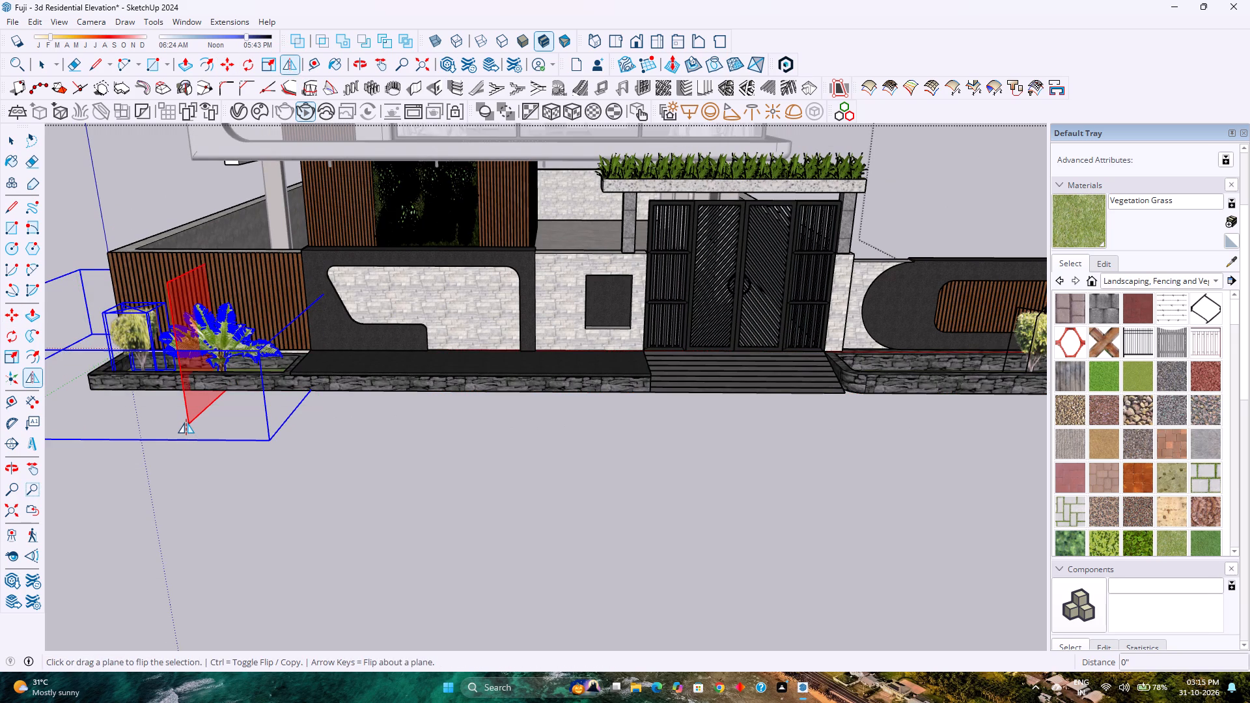
key("space")
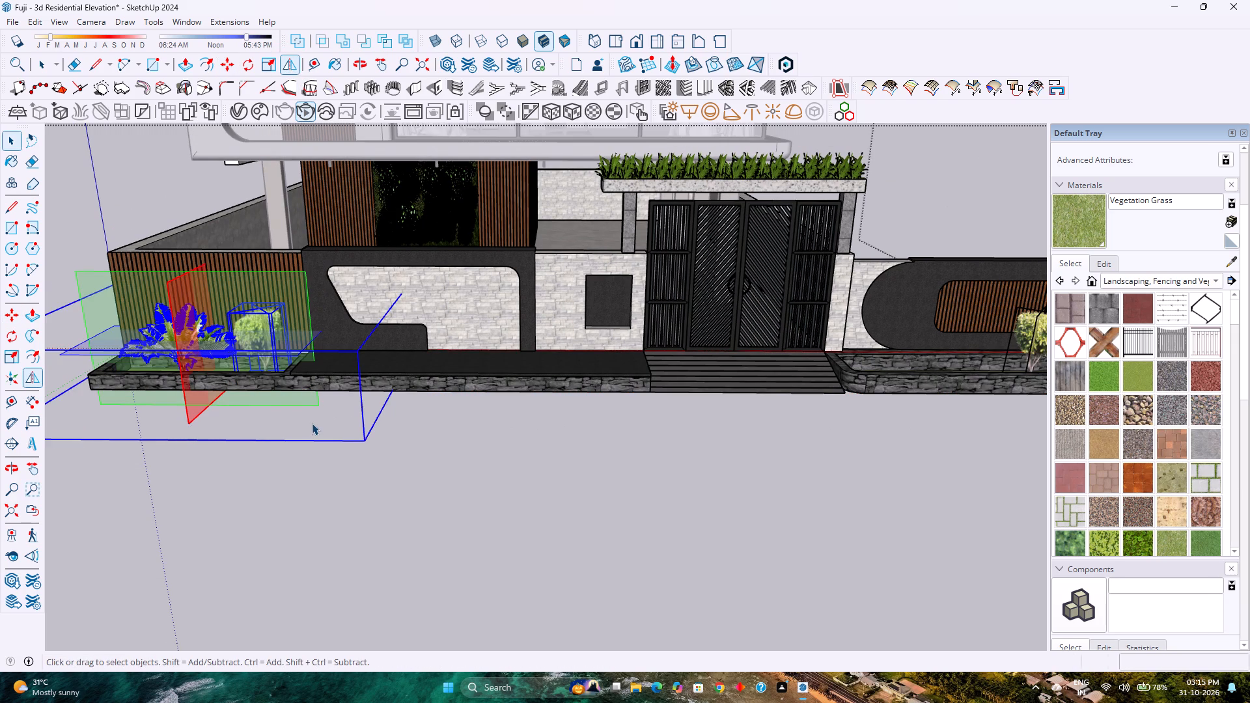
scroll(312, 423, "down", 4)
key("Escape")
Save the model with the planting in both compound wall planter beds.
scroll(422, 462, "down", 4)
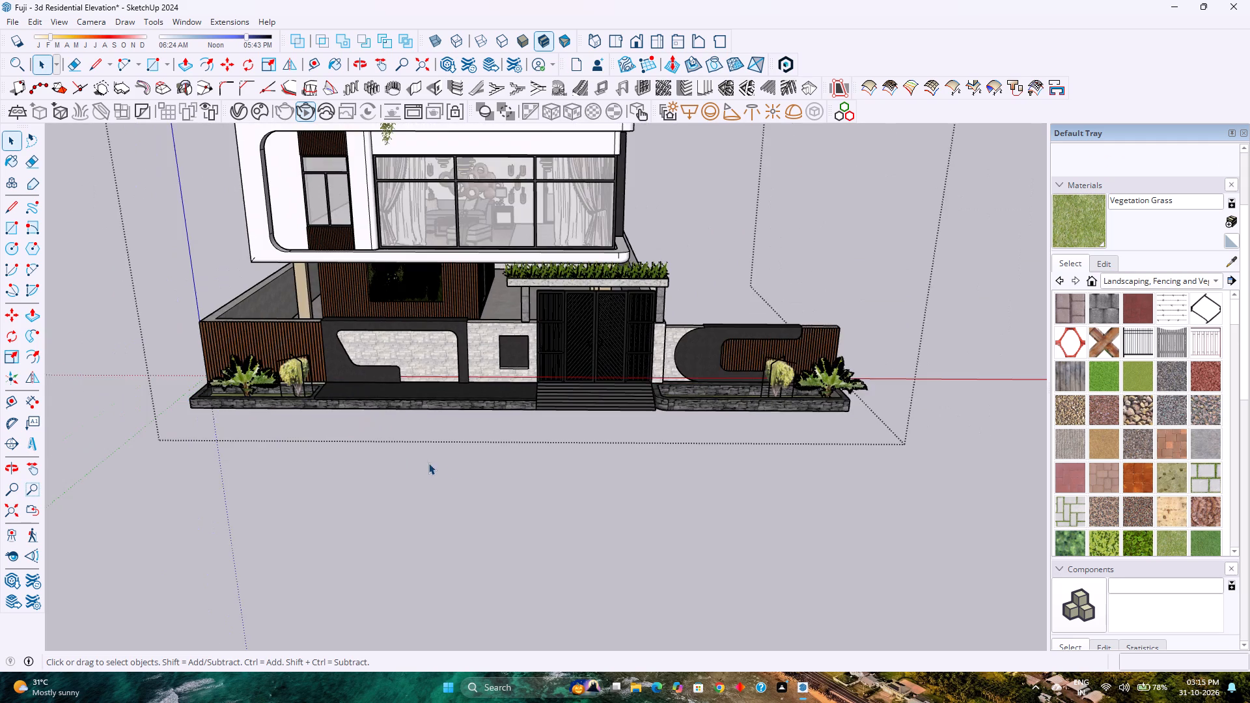
scroll(450, 465, "down", 7)
key("ctrl+s")
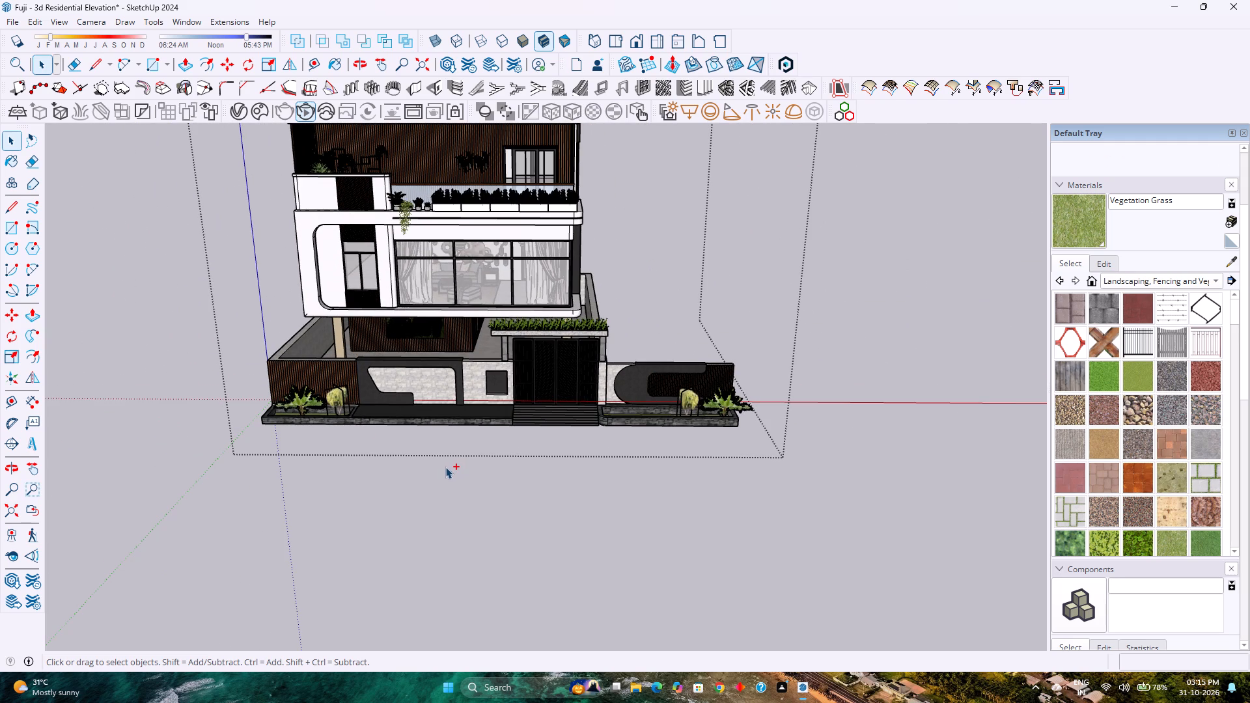
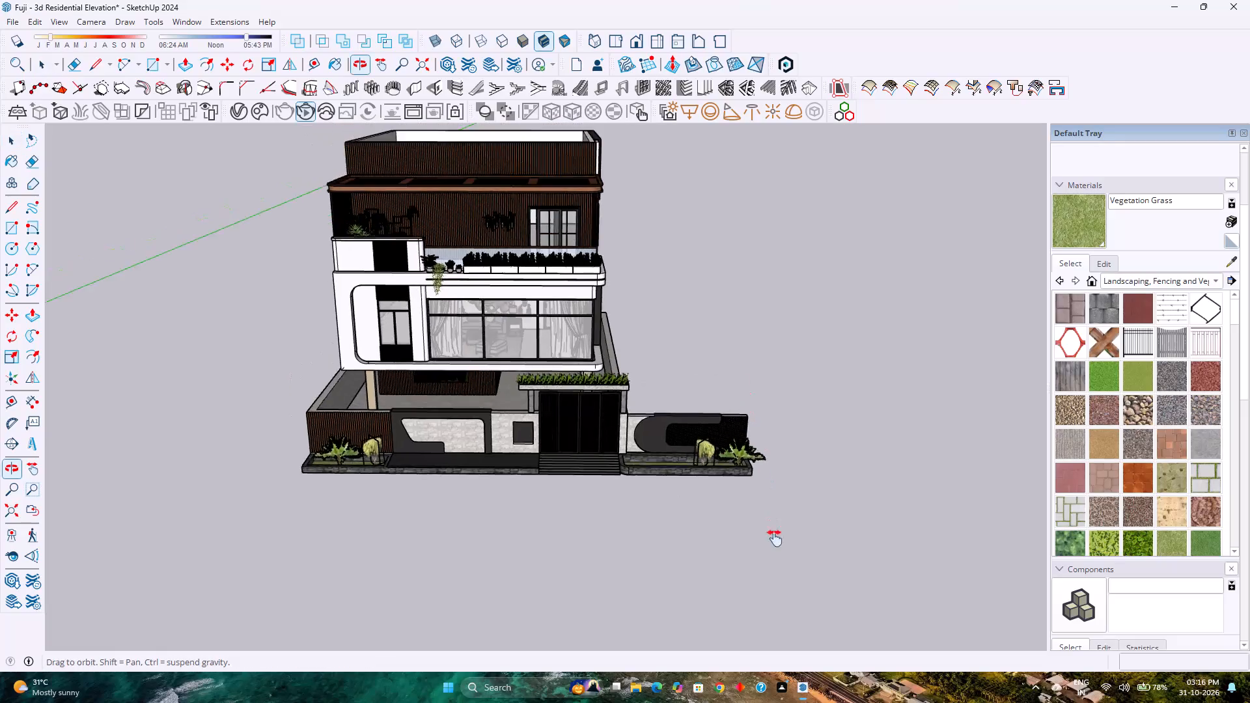
Examine the completed house's front elevation and planted compound wall from a low, near eye-level front angle.
middle_click_drag(721, 521, 653, 409)
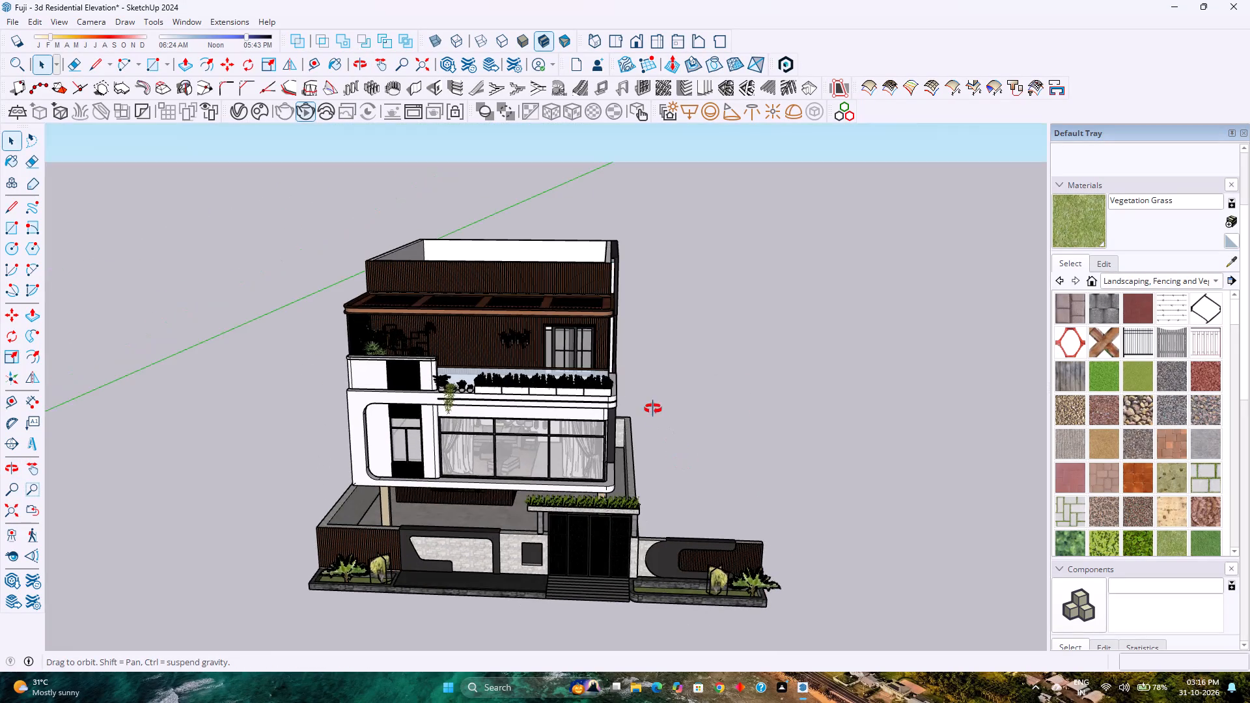
middle_click(650, 405)
middle_click_drag(653, 409, 651, 406)
middle_click_drag(627, 353, 621, 336)
scroll(621, 336, "down", 4)
scroll(599, 460, "up", 8)
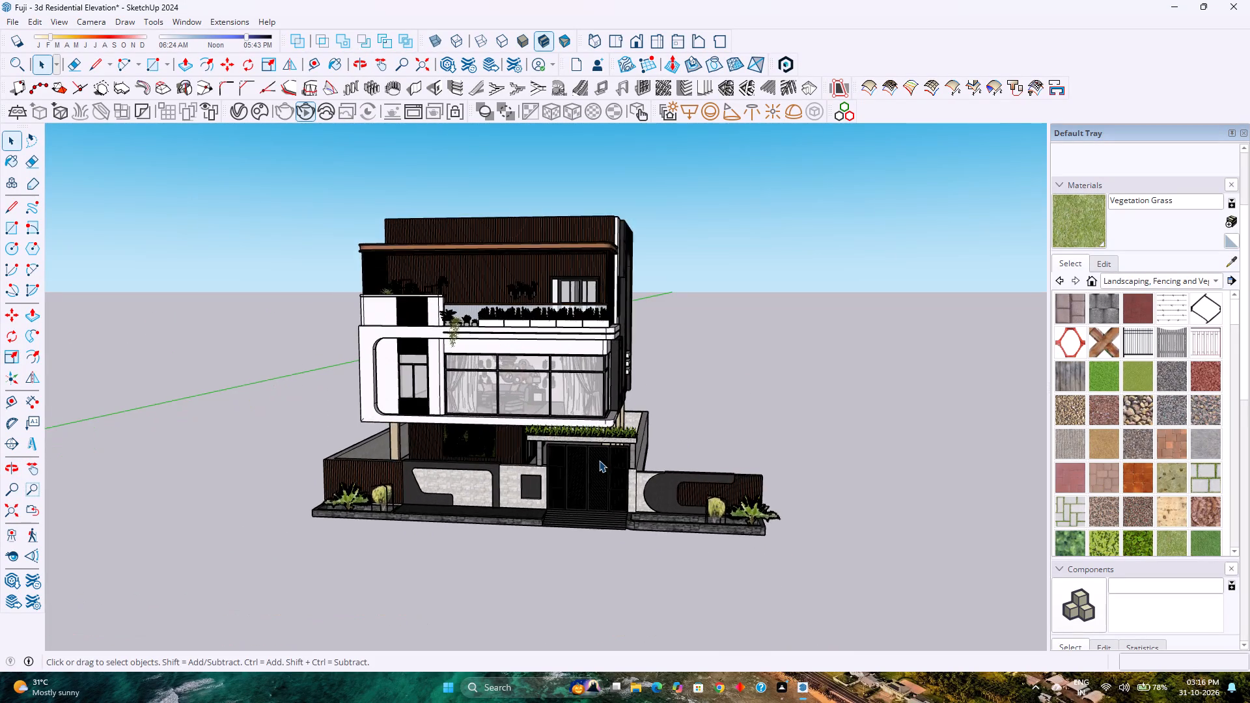
scroll(599, 460, "up", 4)
scroll(597, 453, "down", 2)
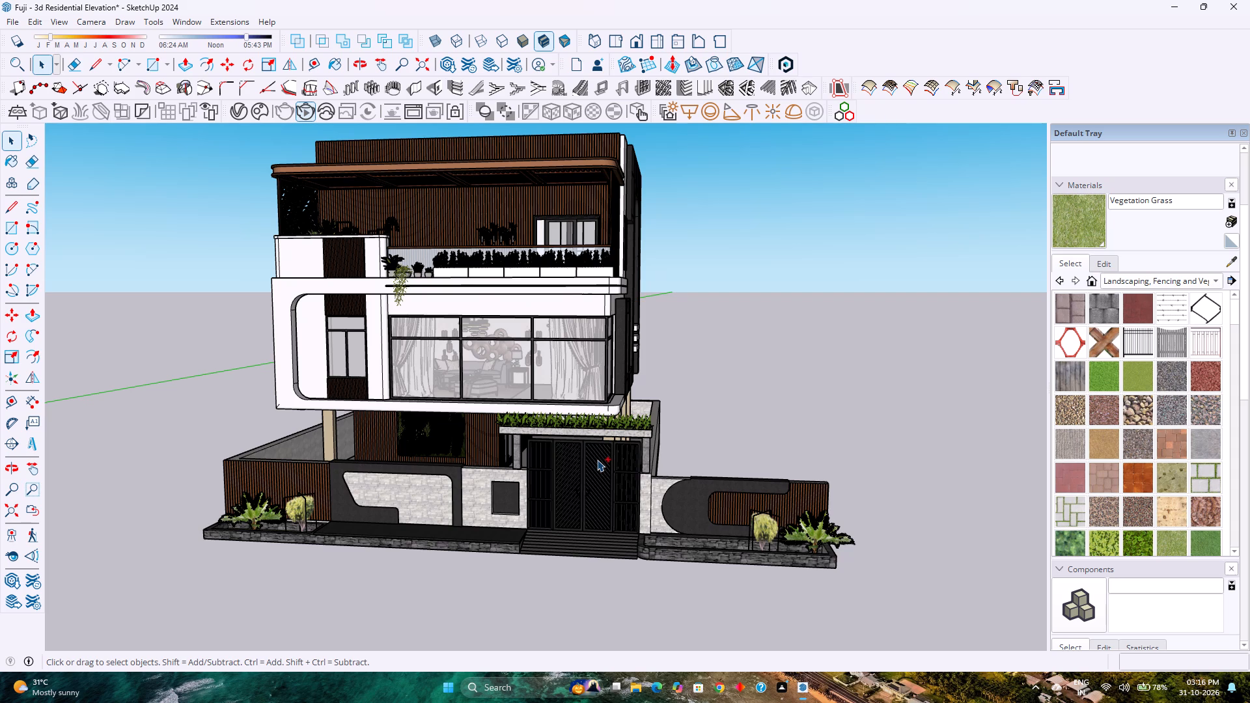
Save the residential elevation model with the full front elevation framed in view.
key("ctrl+s")
scroll(596, 460, "down", 5)
scroll(597, 450, "up", 1)
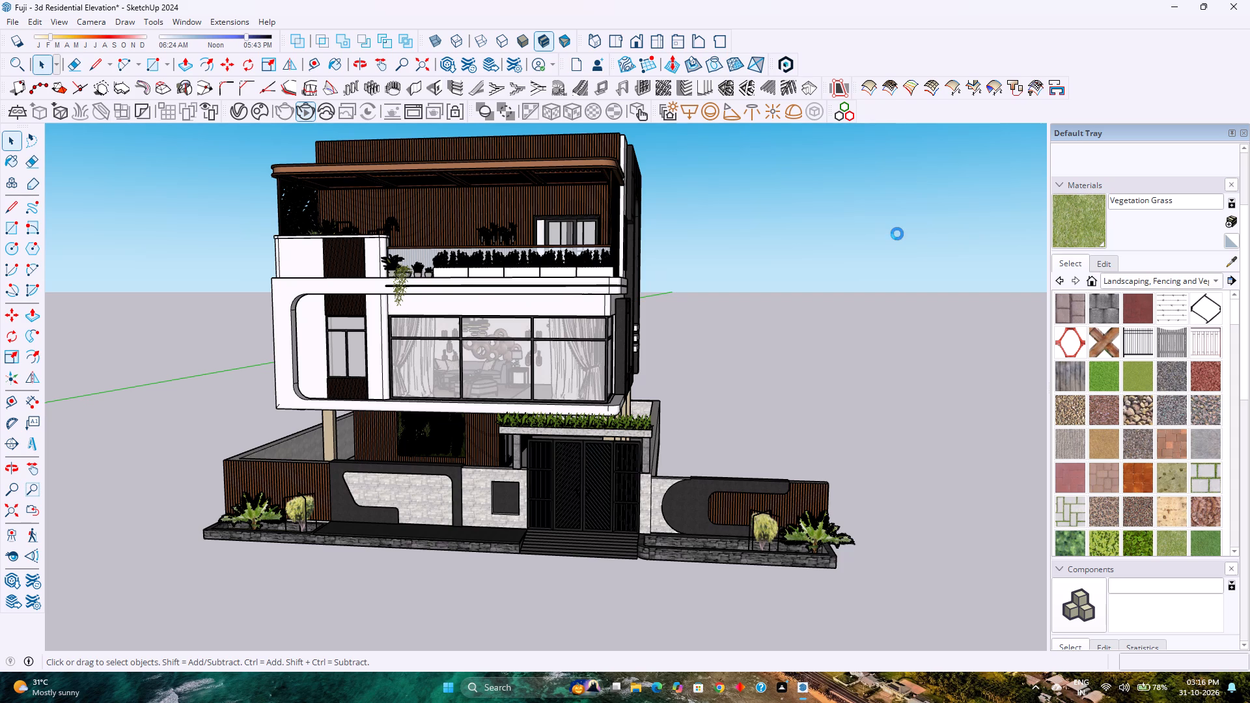
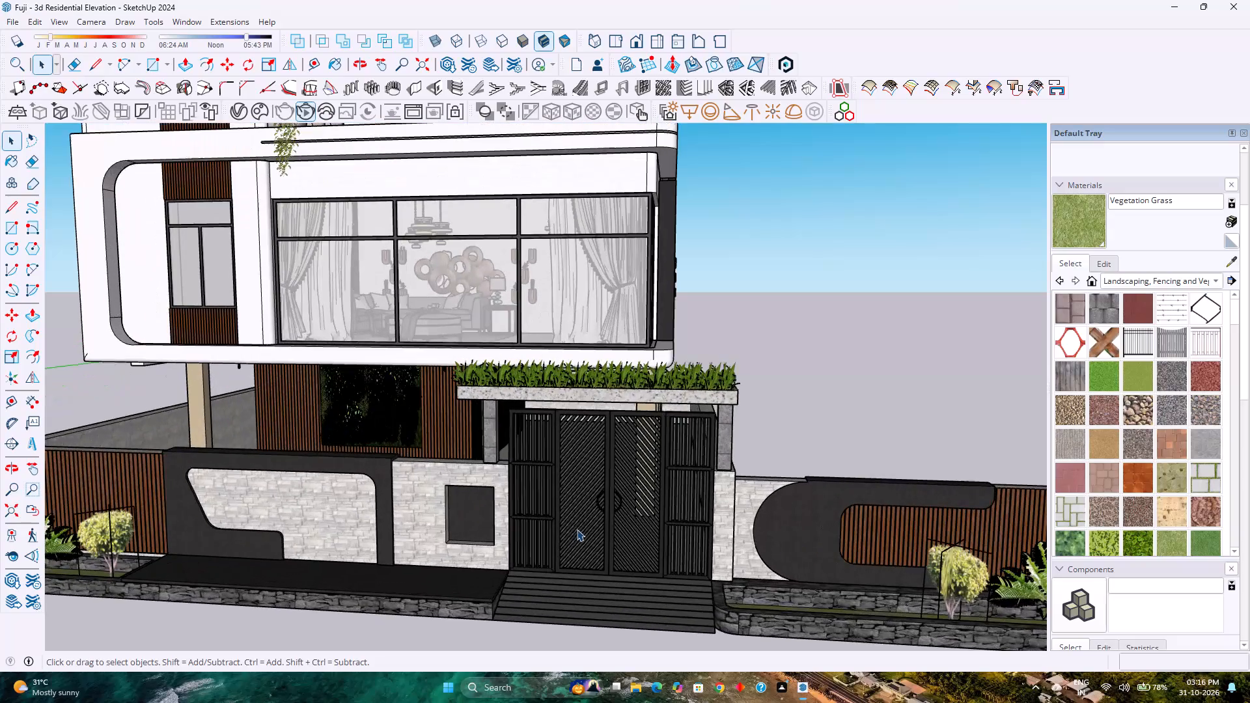
Examine the house's front facade, entrance gate and planted compound wall from a raised angled front viewpoint, near and far.
middle_click(576, 531)
middle_click_drag(574, 533, 526, 538)
scroll(520, 512, "down", 4)
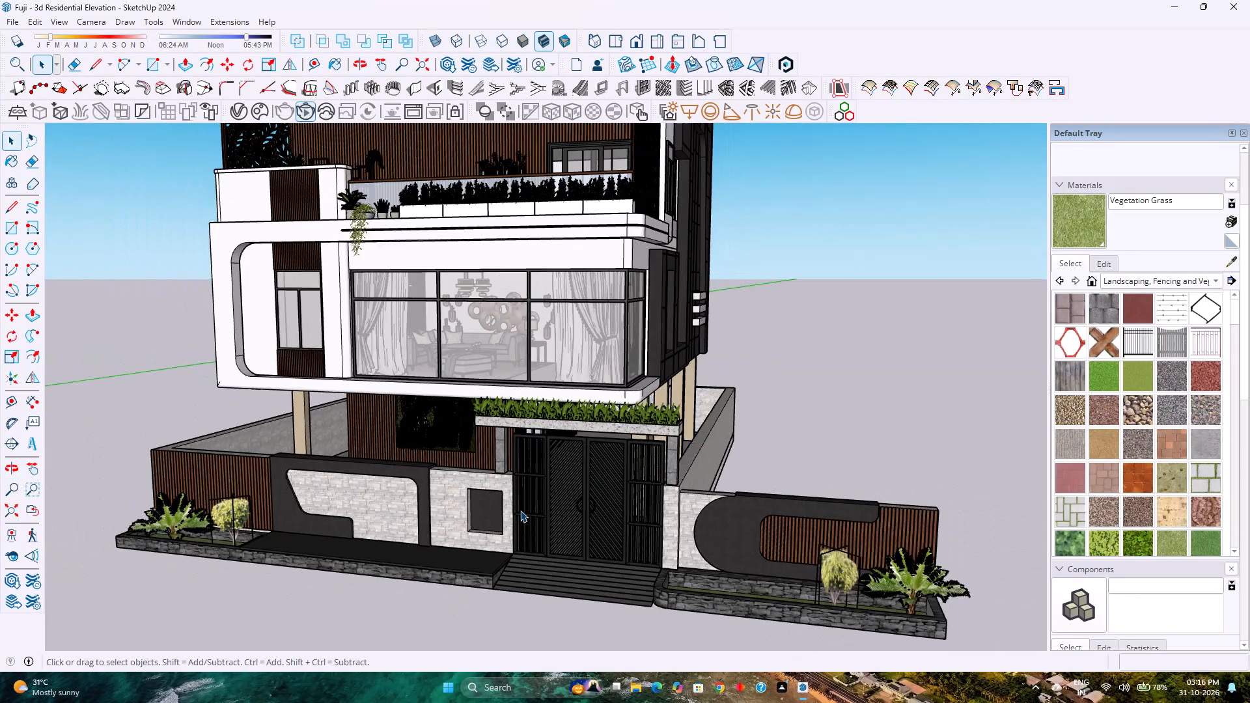
scroll(520, 509, "down", 2)
scroll(516, 492, "up", 3)
middle_click_drag(573, 370, 578, 388, "shift")
middle_click(580, 398, "shift")
middle_click_drag(580, 406, 580, 415, "shift")
middle_click(580, 417, "shift")
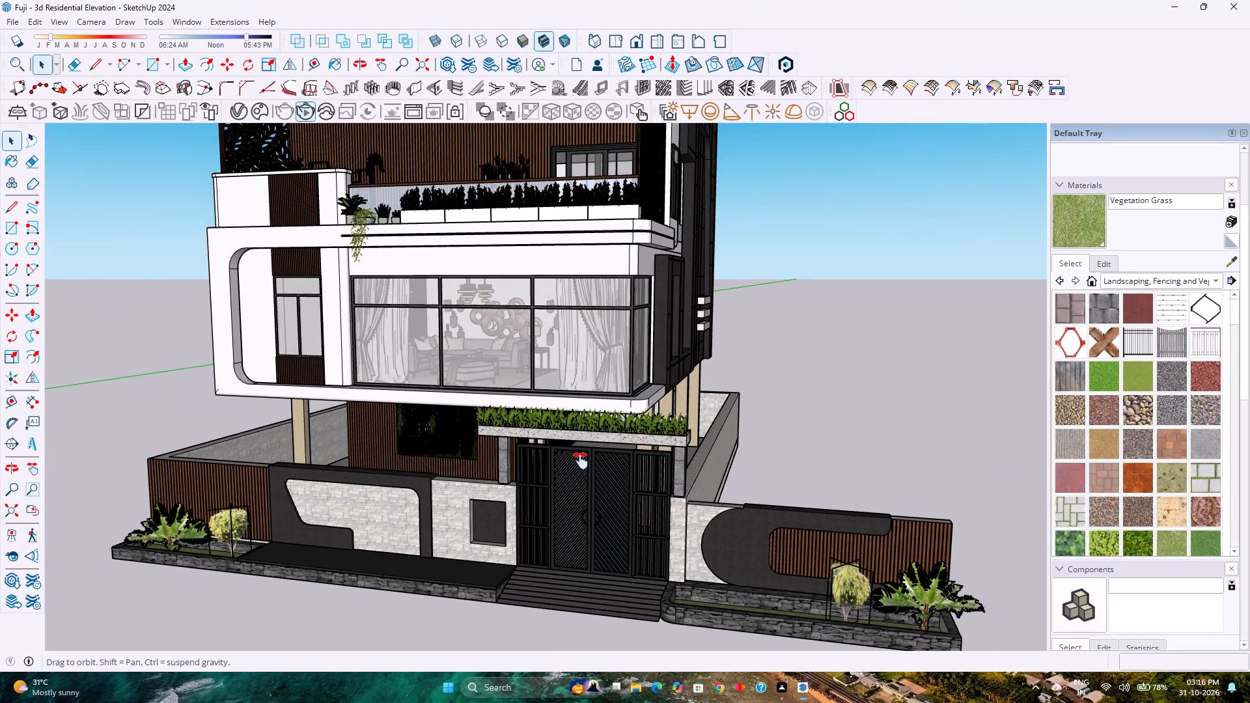
middle_click(581, 461, "shift")
scroll(570, 441, "down", 4)
scroll(566, 439, "up", 3)
scroll(566, 439, "down", 3)
scroll(564, 439, "up", 1)
scroll(564, 439, "down", 4)
scroll(554, 424, "up", 3)
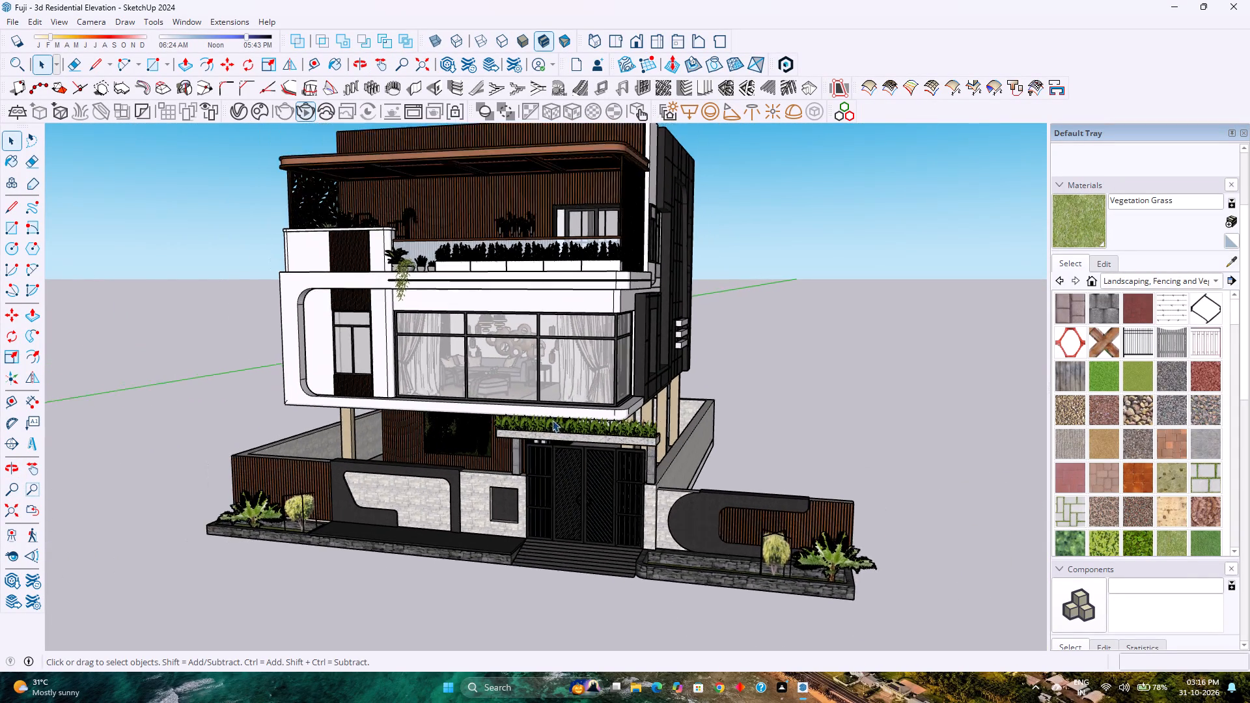
scroll(551, 405, "up", 3)
scroll(550, 388, "up", 1, "shift")
middle_click_drag(553, 394, 556, 402, "shift")
middle_click_drag(559, 406, 563, 412, "shift")
middle_click_drag(565, 416, 584, 458, "shift")
scroll(579, 439, "up", 2)
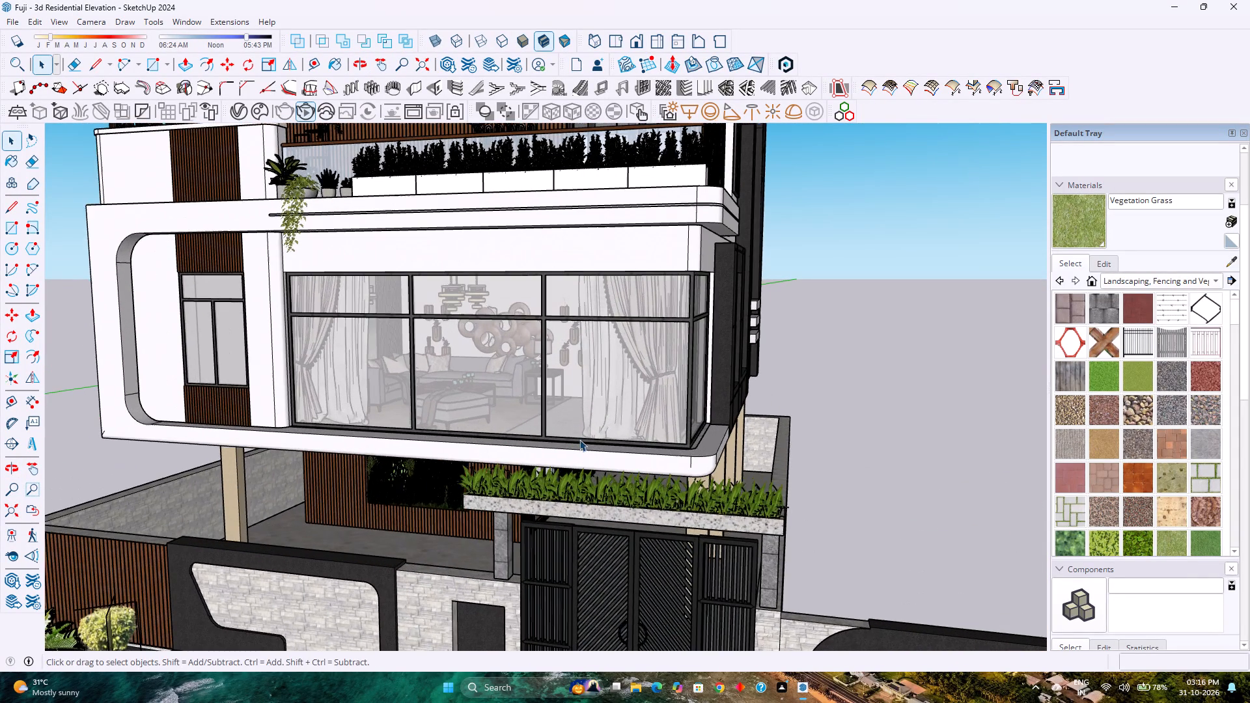
scroll(579, 439, "down", 7)
middle_click(579, 439)
middle_click_drag(579, 439, 574, 429)
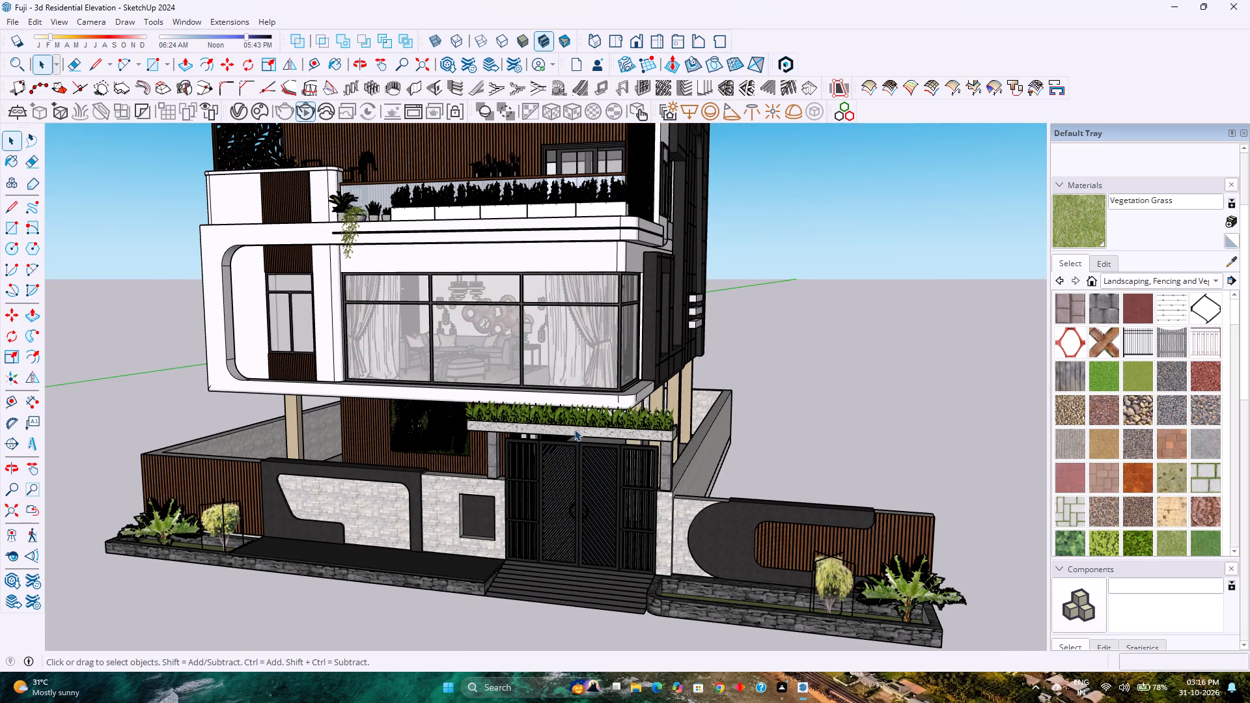
middle_click_drag(574, 429, 574, 427)
scroll(574, 425, "down", 2)
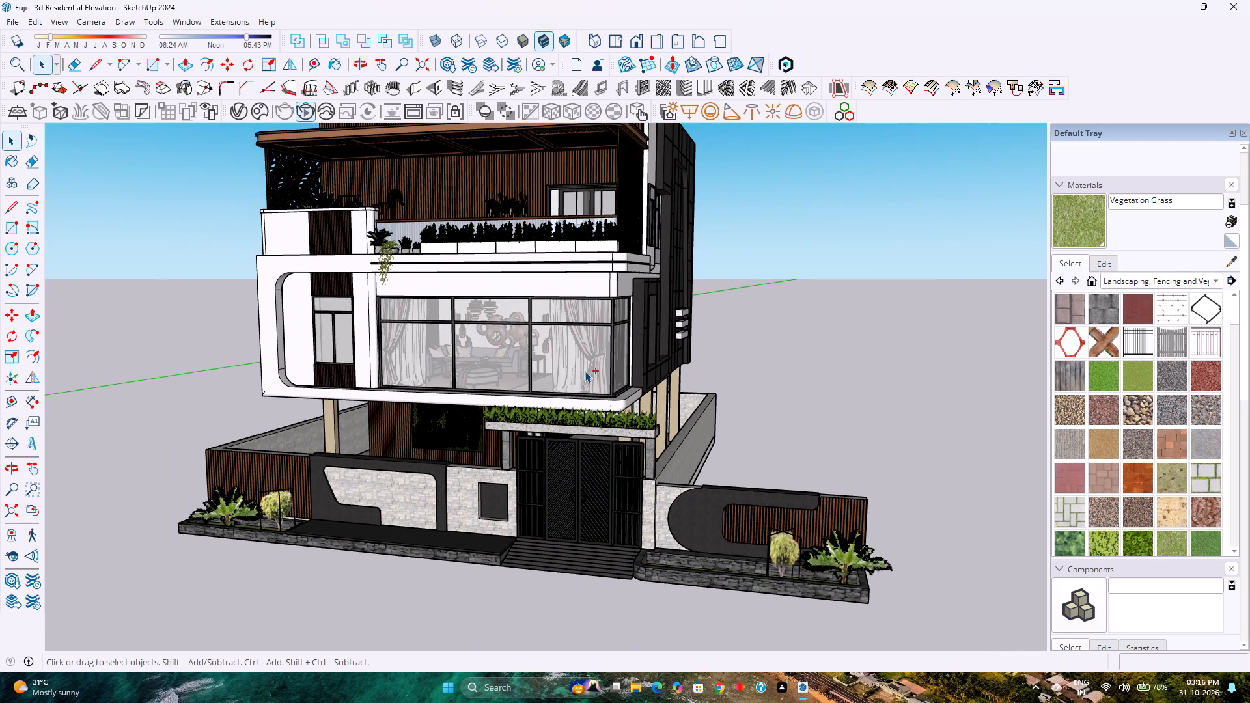
Save the residential elevation model.
key("ctrl+s")
left_click(748, 259)
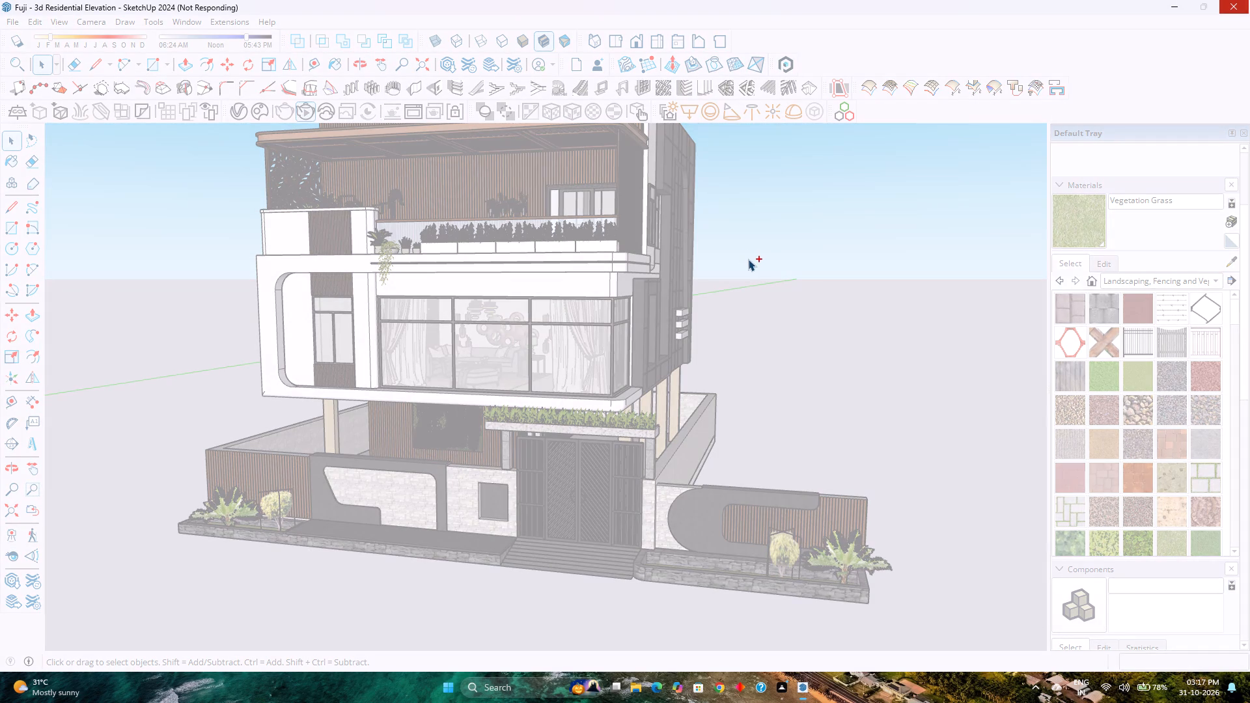
Toggle the interactive render with the full house elevation and compound wall framed in the standard Front view.
left_click(633, 44)
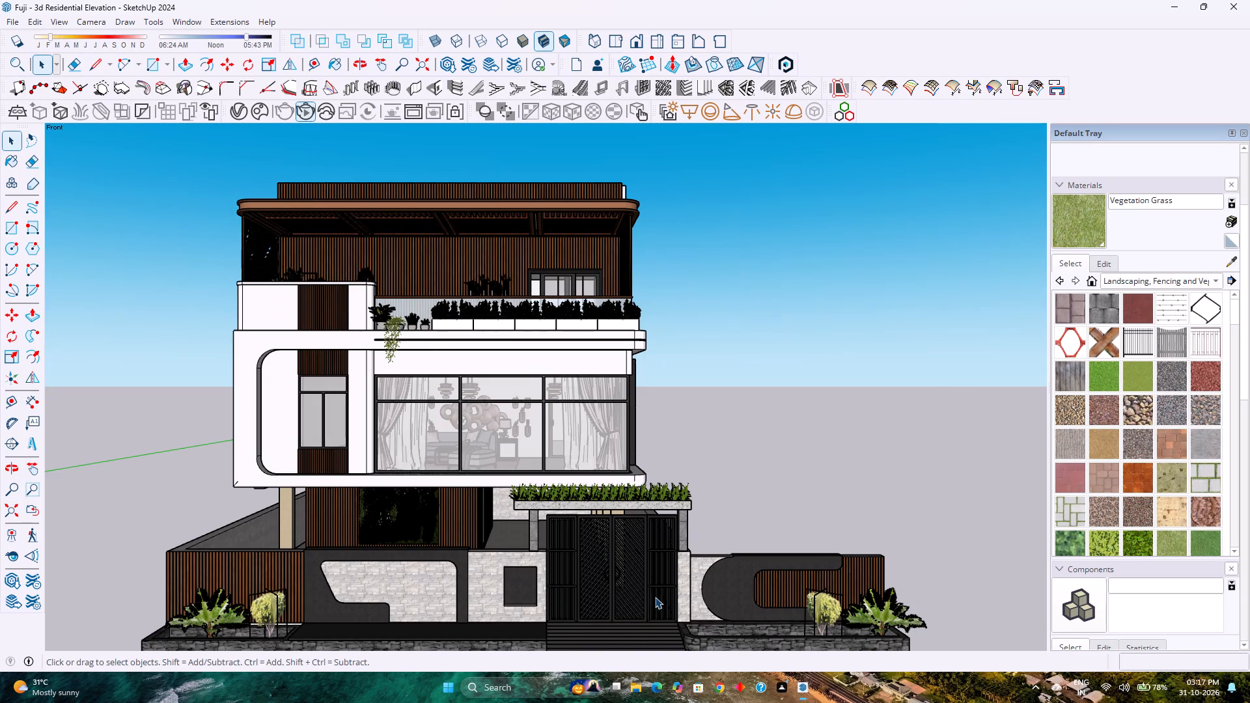
scroll(480, 575, "up", 1)
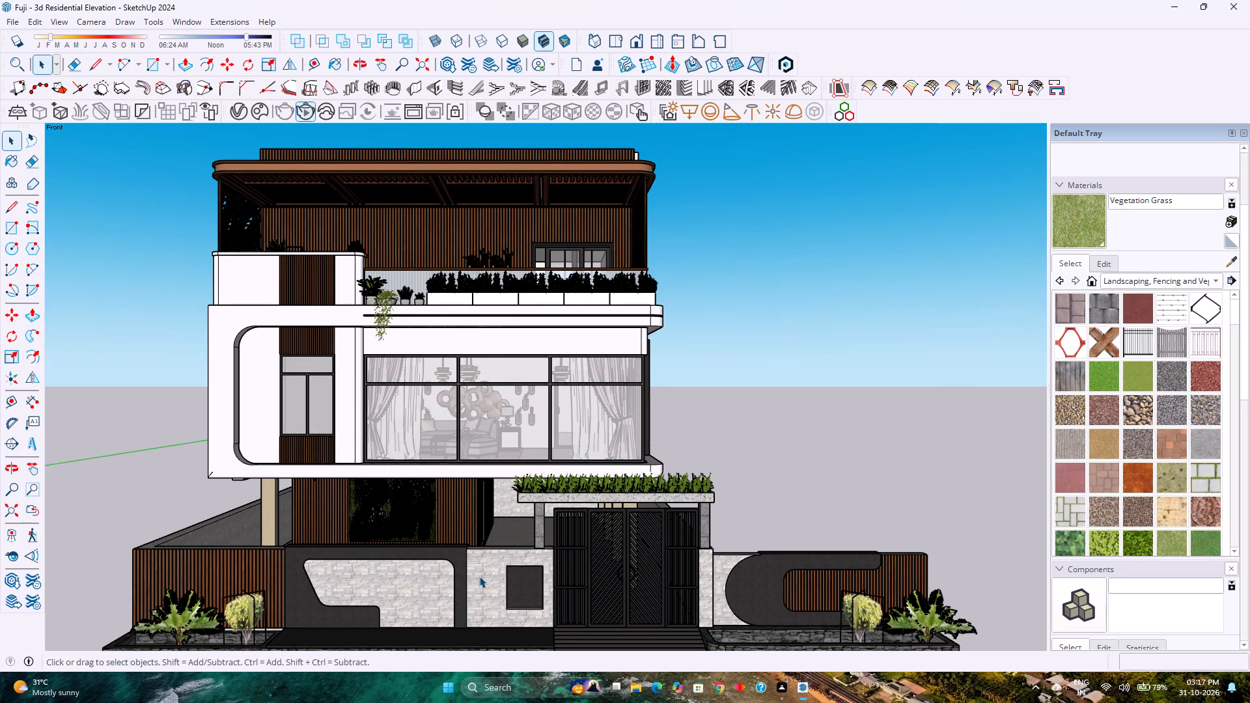
middle_click_drag(479, 576, 484, 559, "shift")
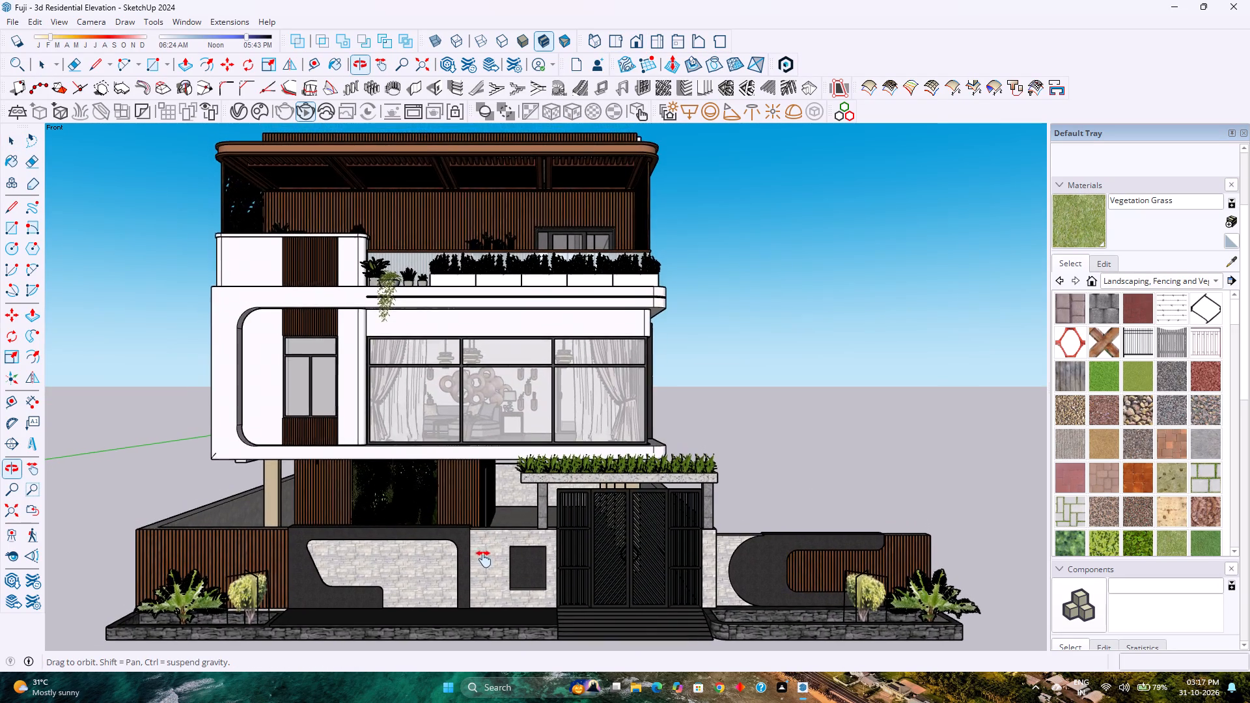
middle_click_drag(484, 559, 486, 570, "shift")
middle_click_drag(476, 580, 475, 570, "shift")
scroll(475, 570, "up", 1)
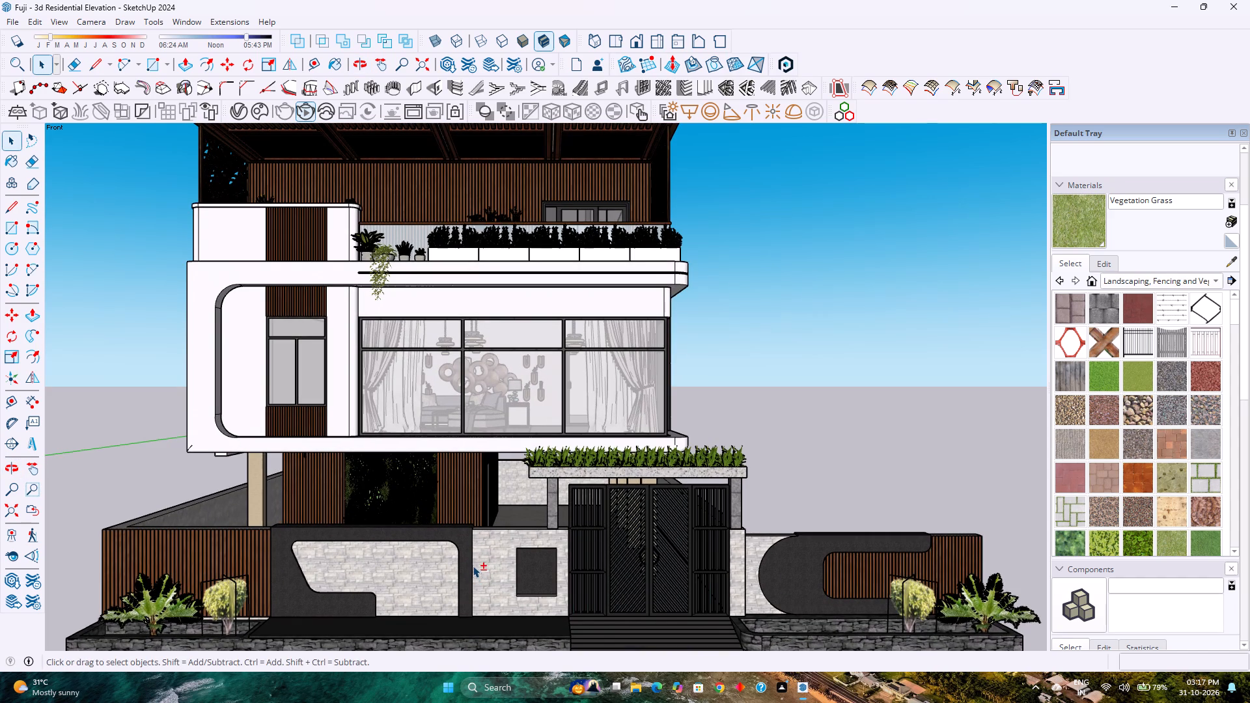
scroll(473, 566, "down", 1)
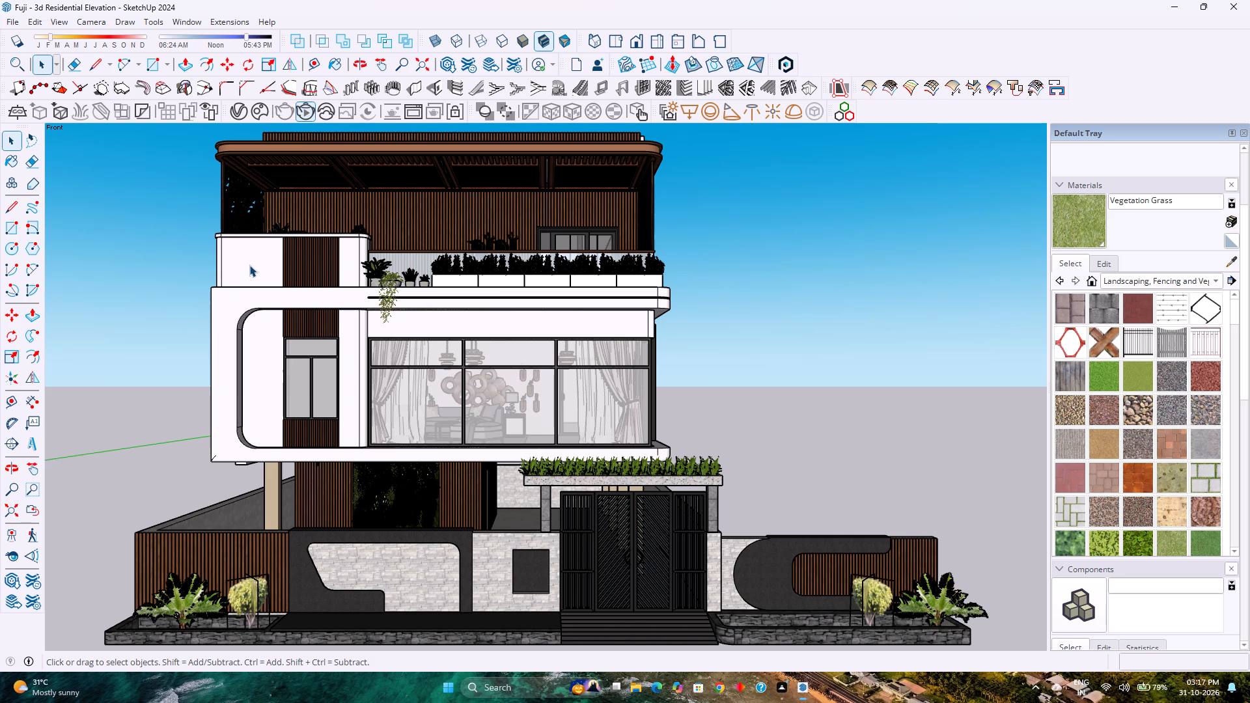
left_click(309, 112)
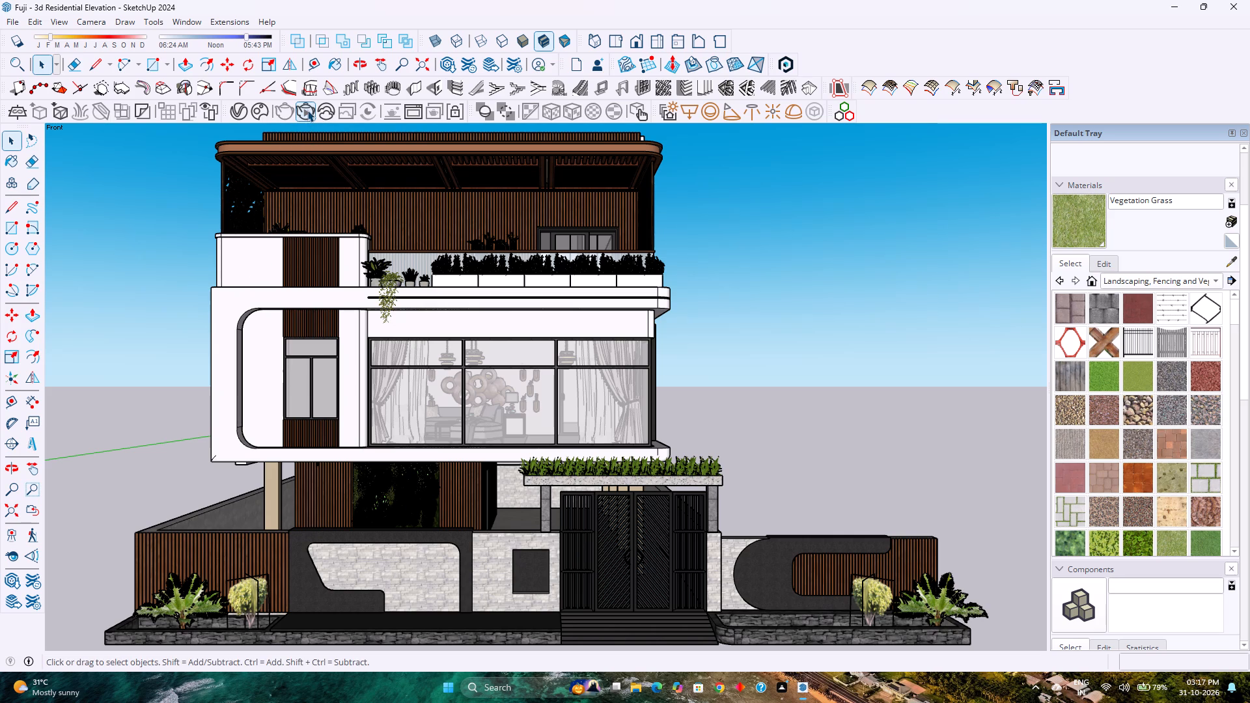
left_click(307, 110)
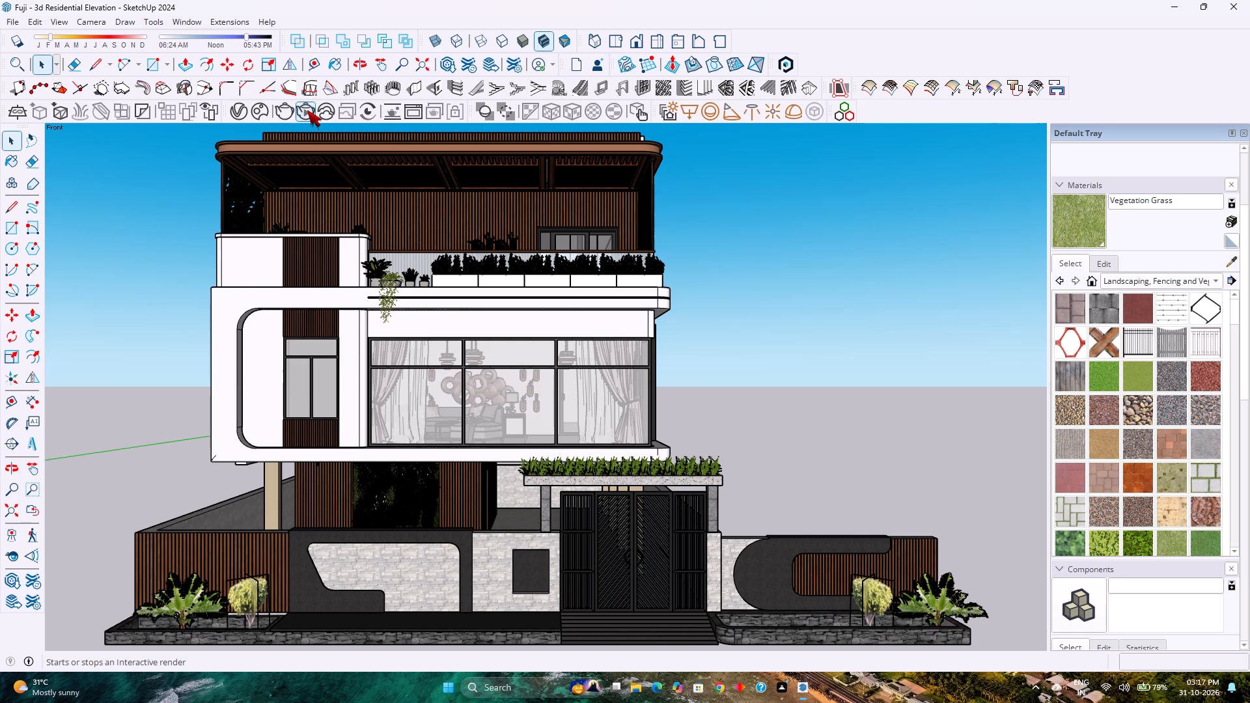
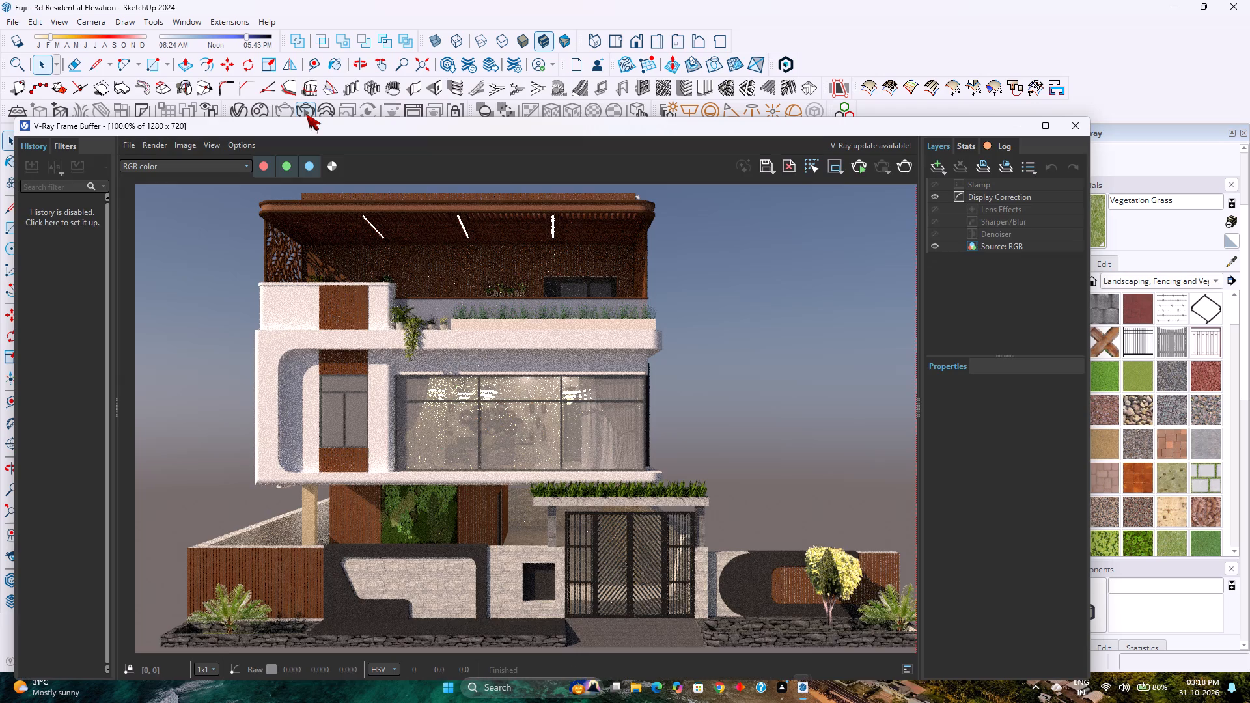
Examine the front-view render of the full house elevation, and close the frame buffer.
left_click_drag(505, 133, 497, 121)
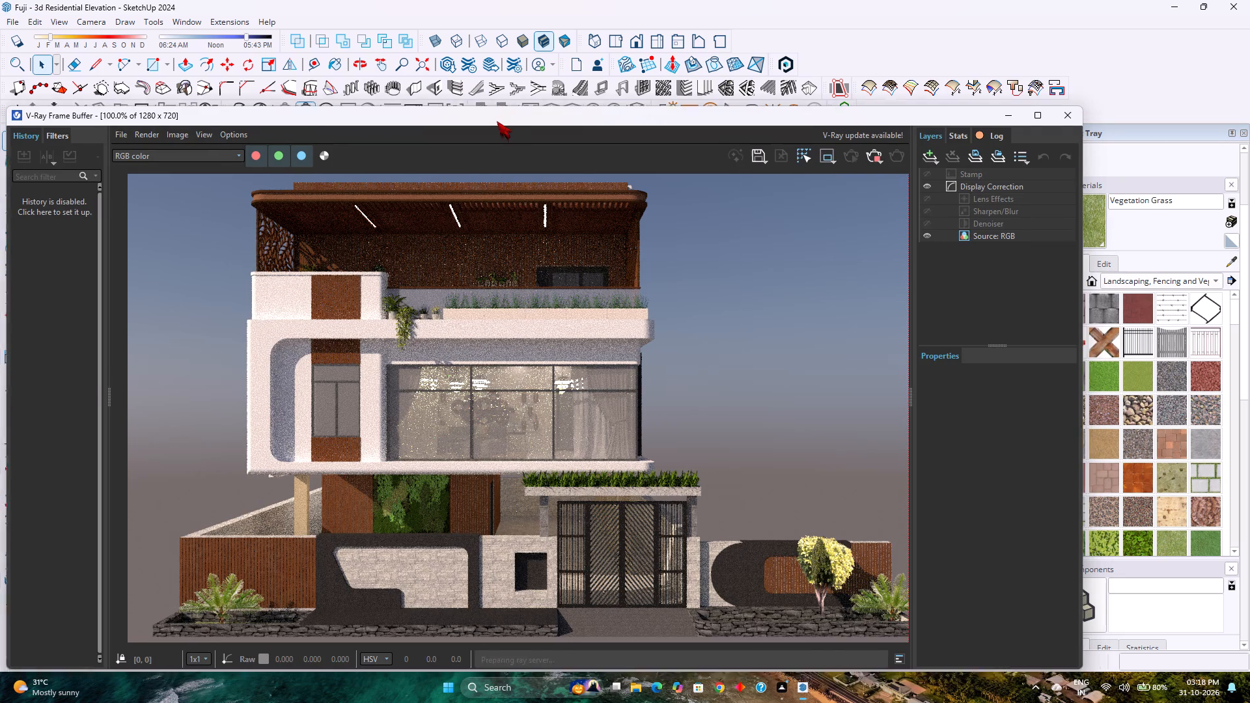
left_click_drag(497, 121, 512, 77)
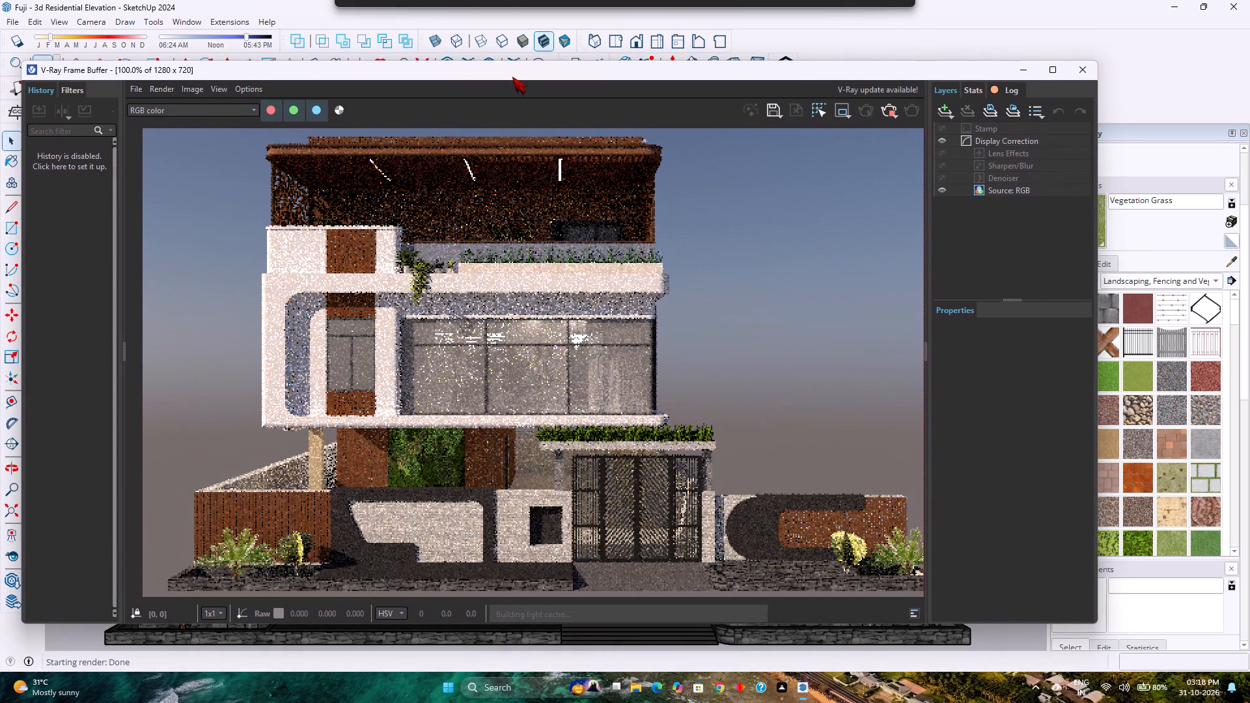
left_click_drag(512, 77, 512, 77)
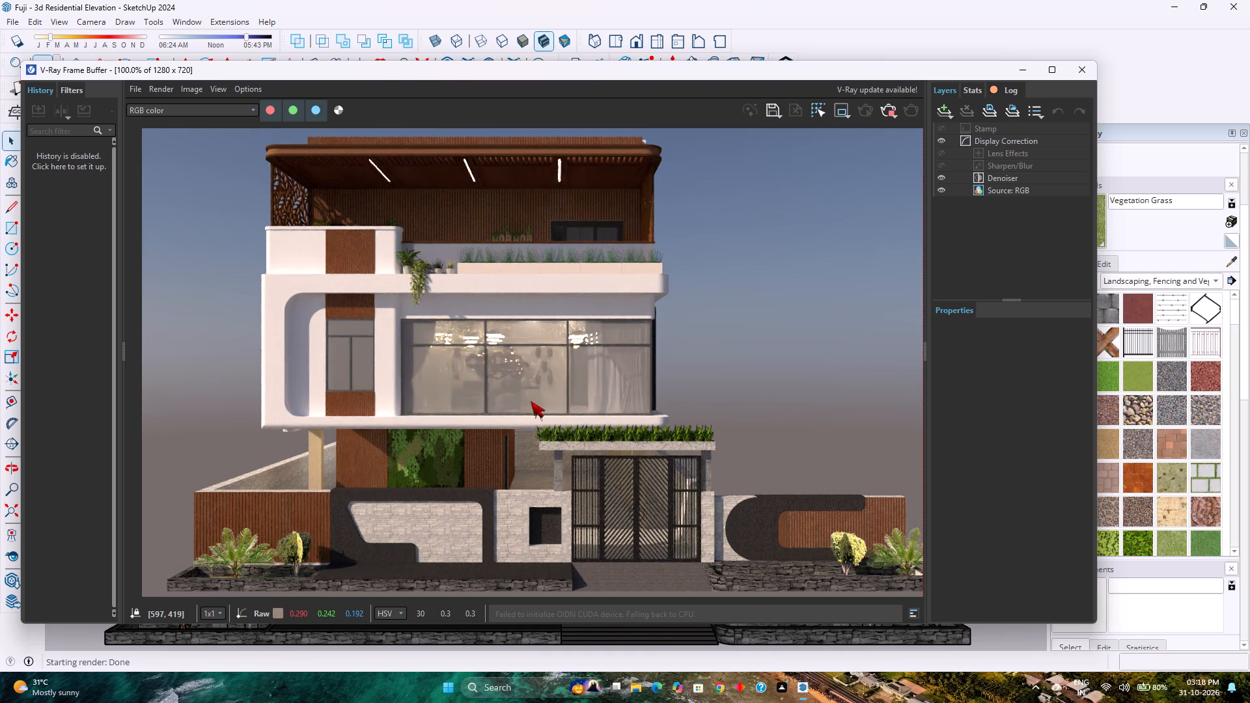
left_click(1081, 64)
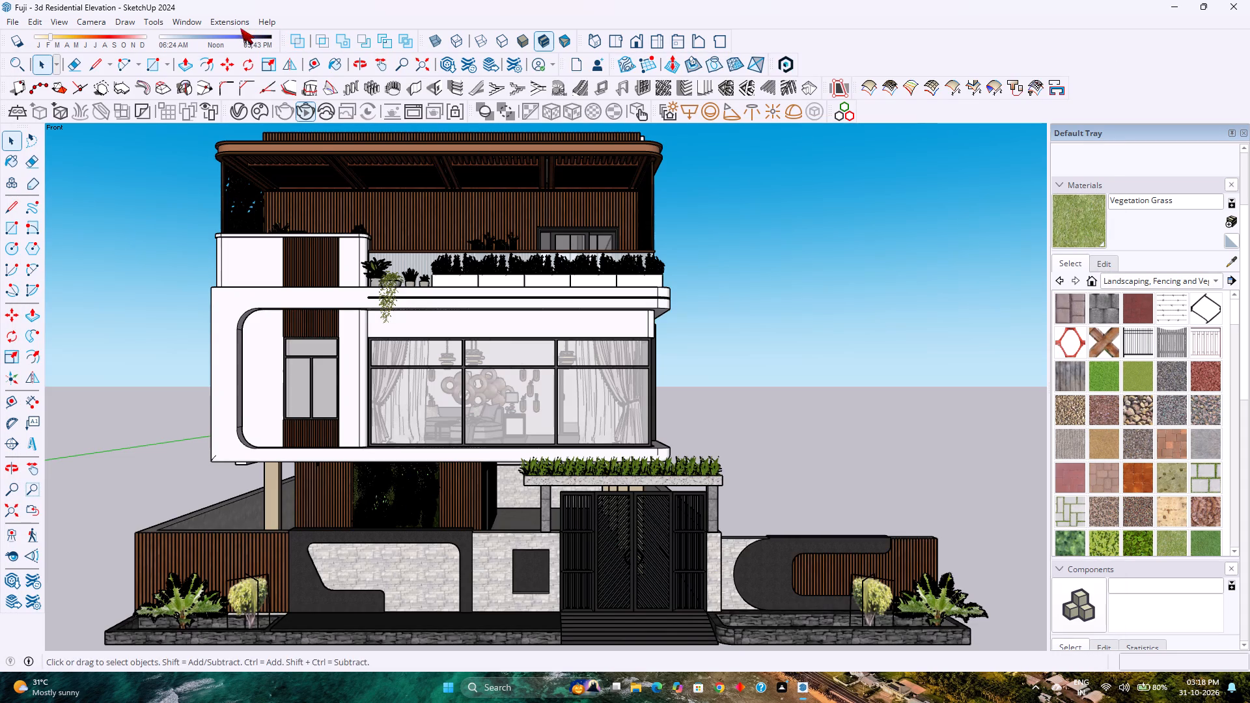
Search 3D Warehouse for "wall Lights" models, replacing the Garden Plants search.
left_click(235, 21)
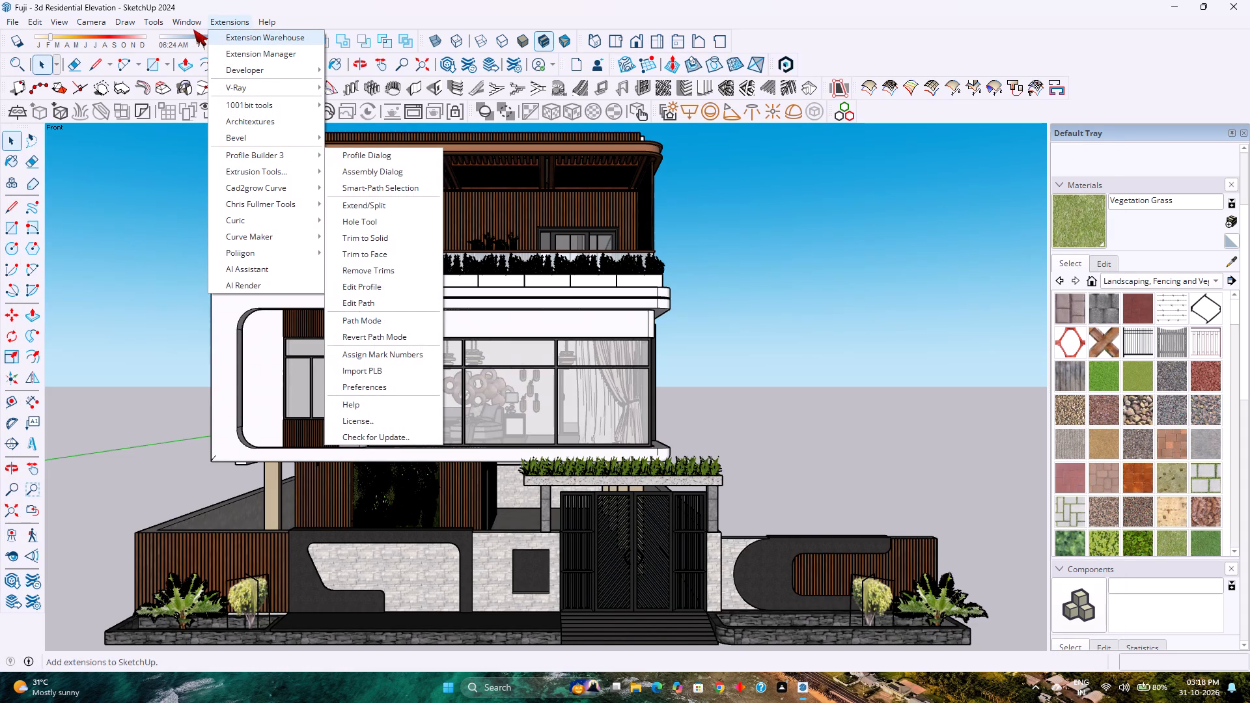
left_click(219, 125)
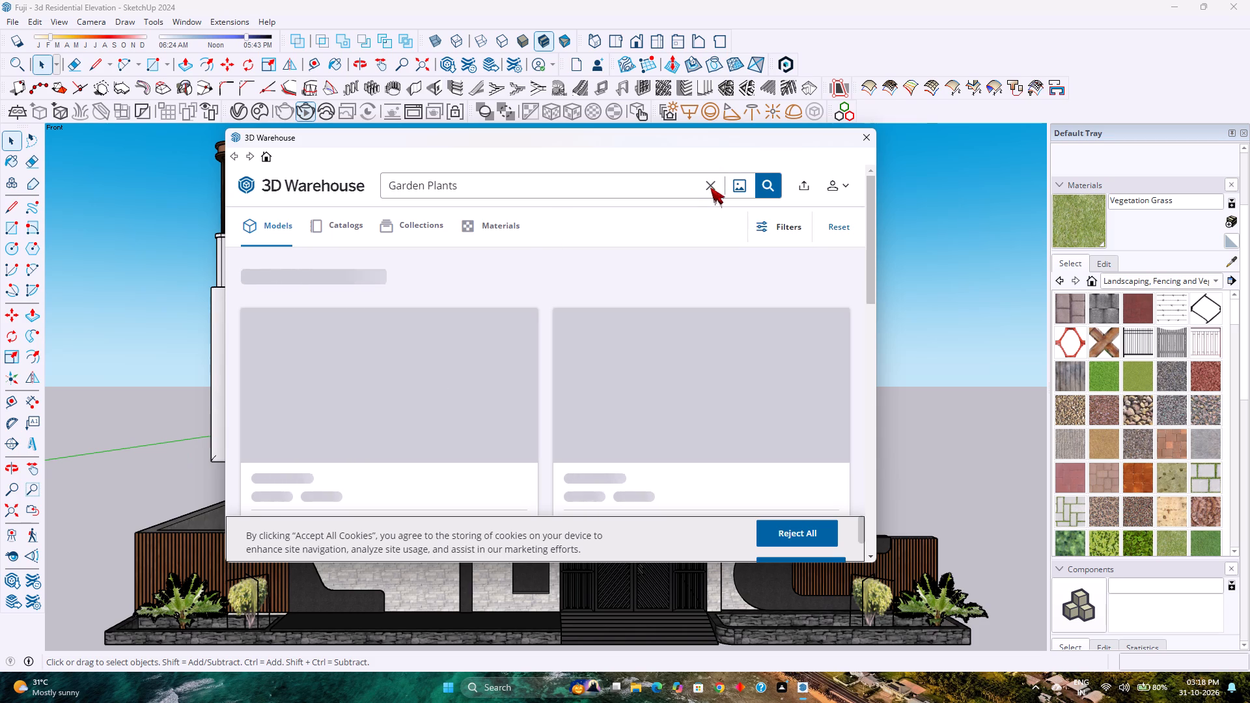
left_click(710, 187)
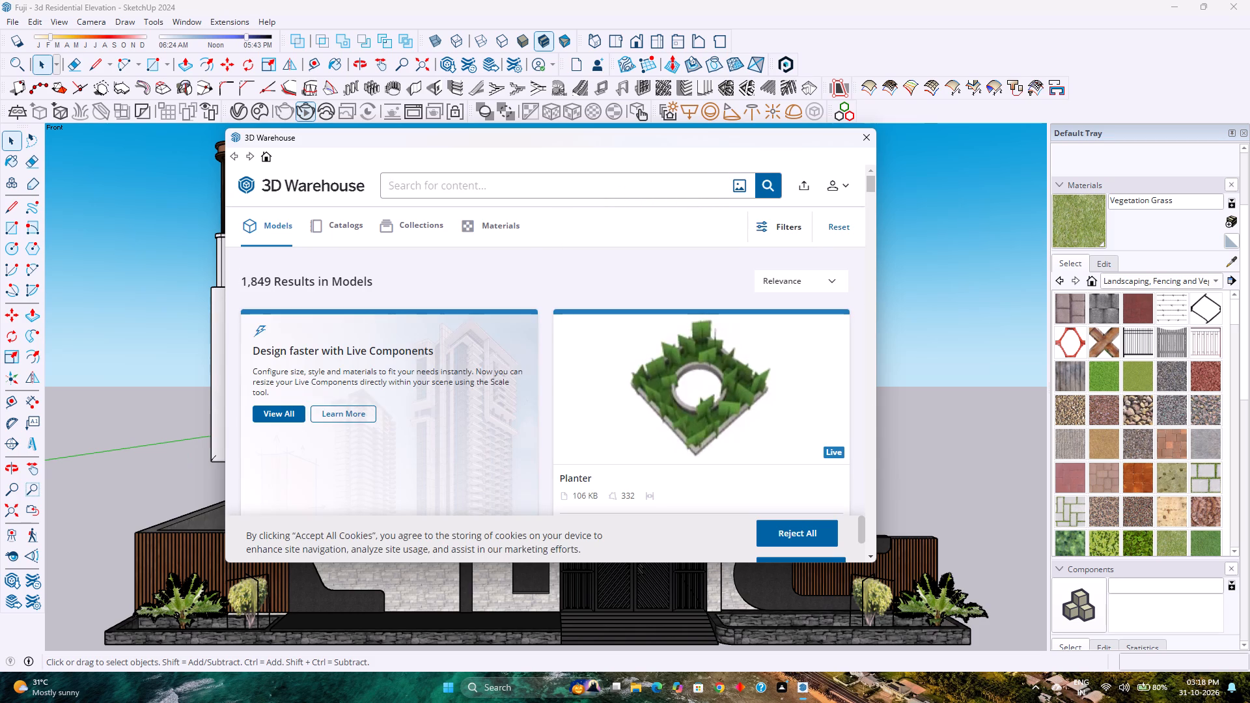
left_click(594, 186)
type("wall")
key("space")
type("Lights")
key("Return")
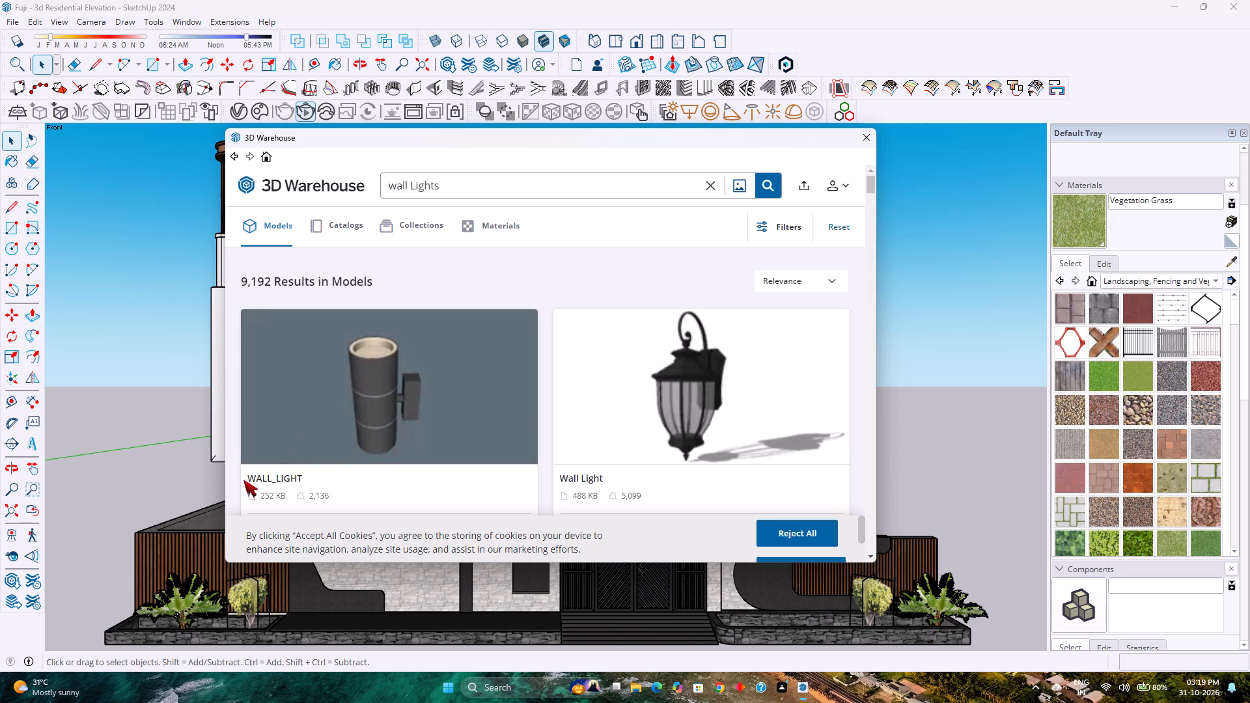
Browse the wall light models and load the black cylindrical WALL LIGHT 69 into the model.
scroll(461, 370, "down", 4)
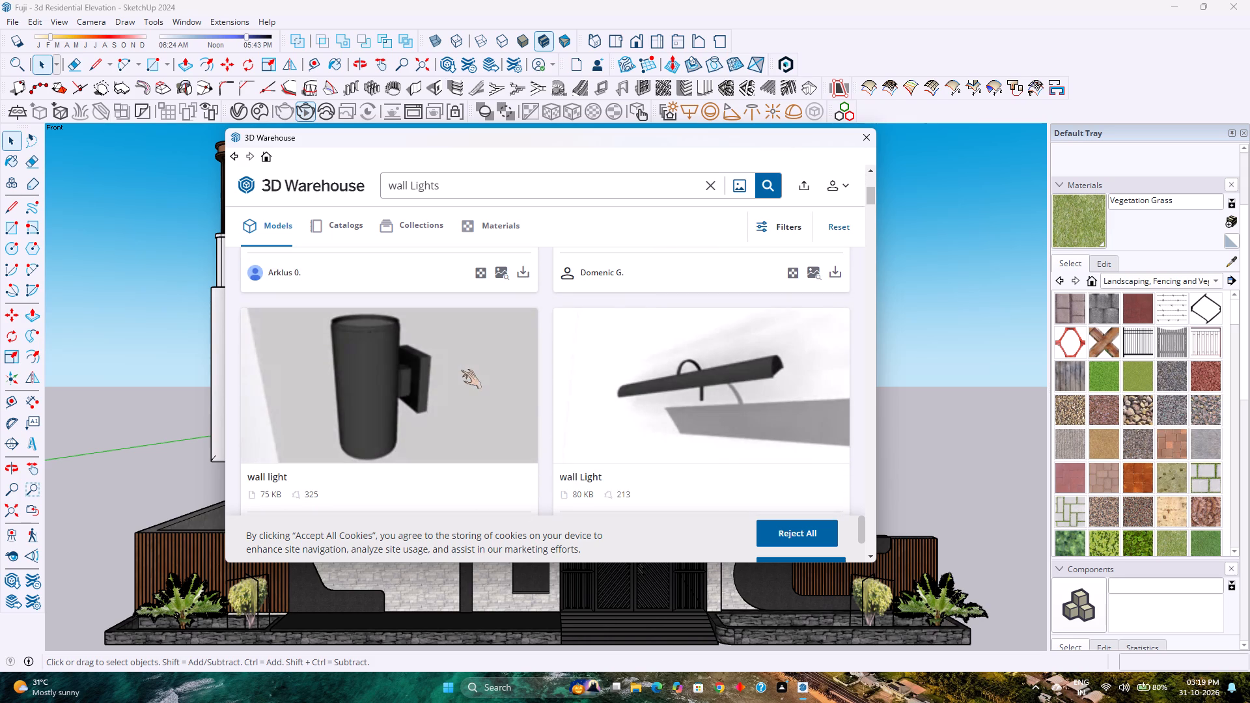
scroll(461, 370, "down", 7)
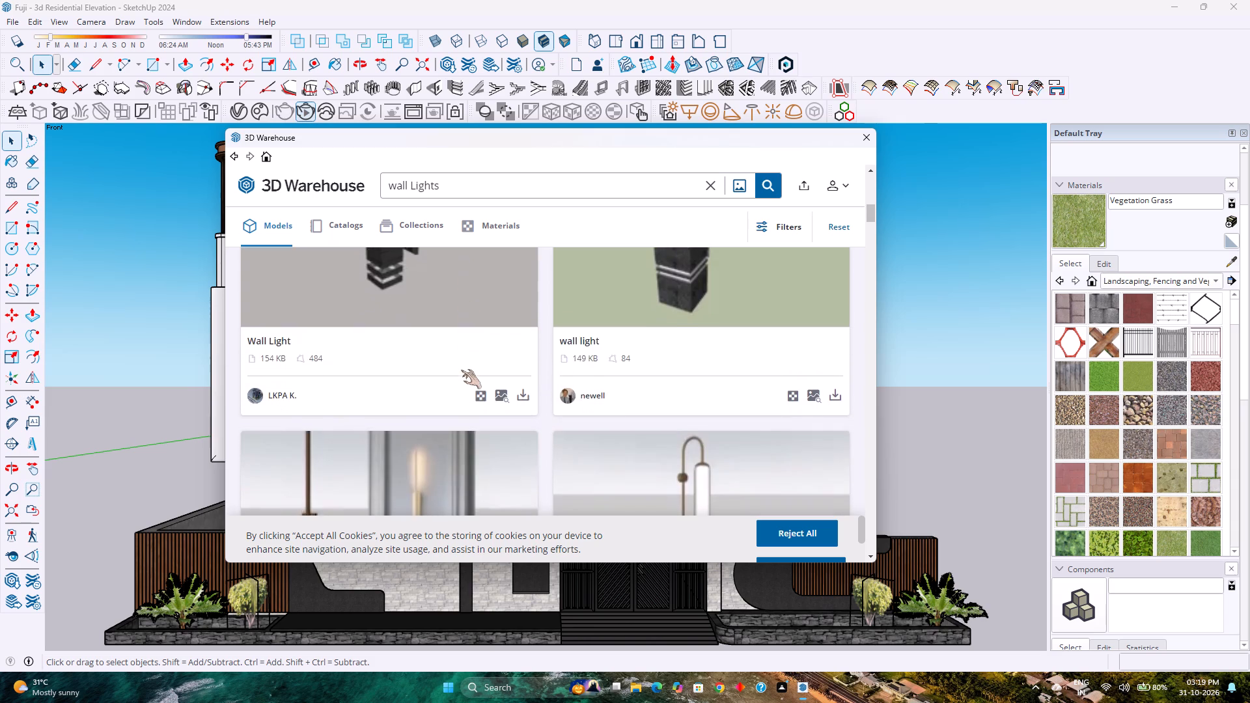
scroll(461, 370, "down", 8)
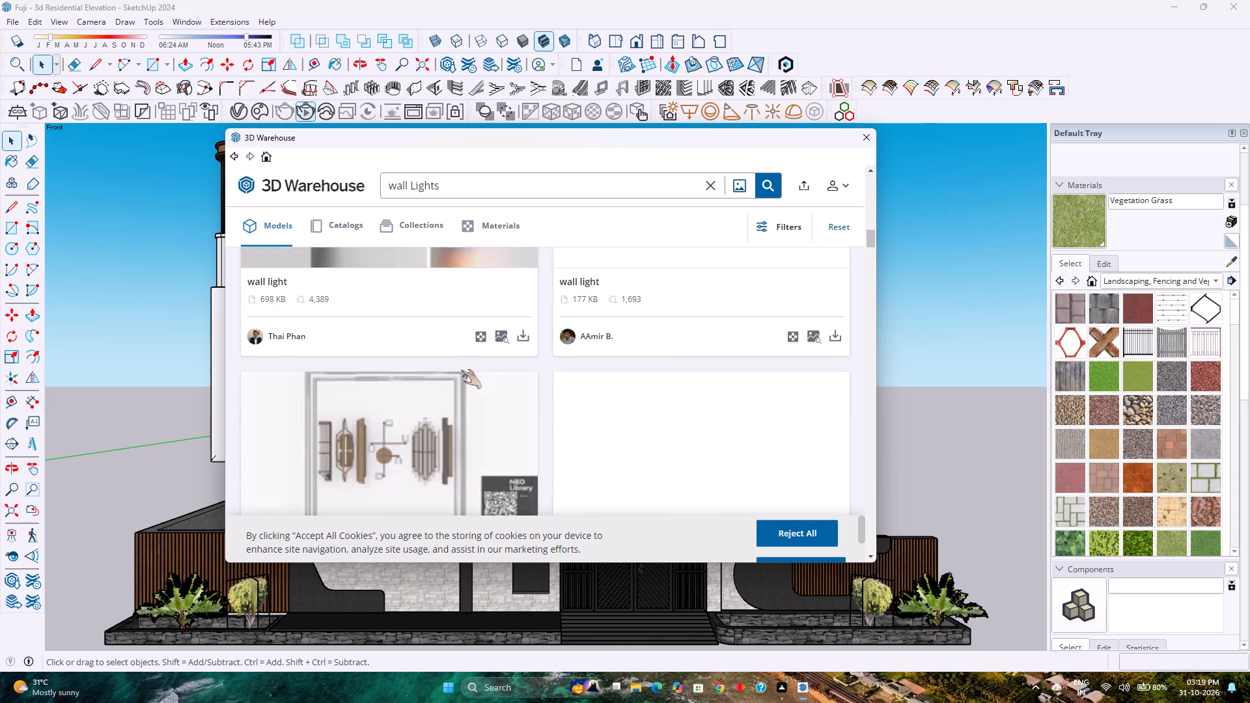
scroll(461, 370, "up", 3)
scroll(461, 370, "down", 4)
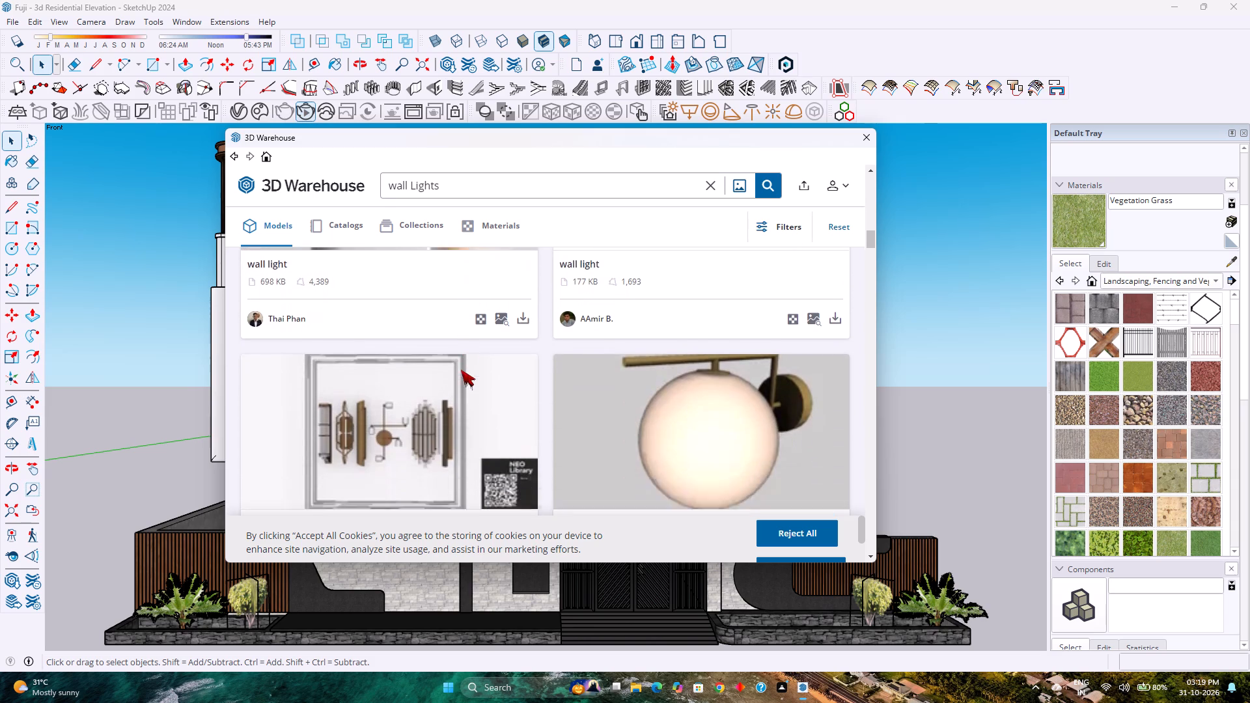
scroll(461, 370, "down", 3)
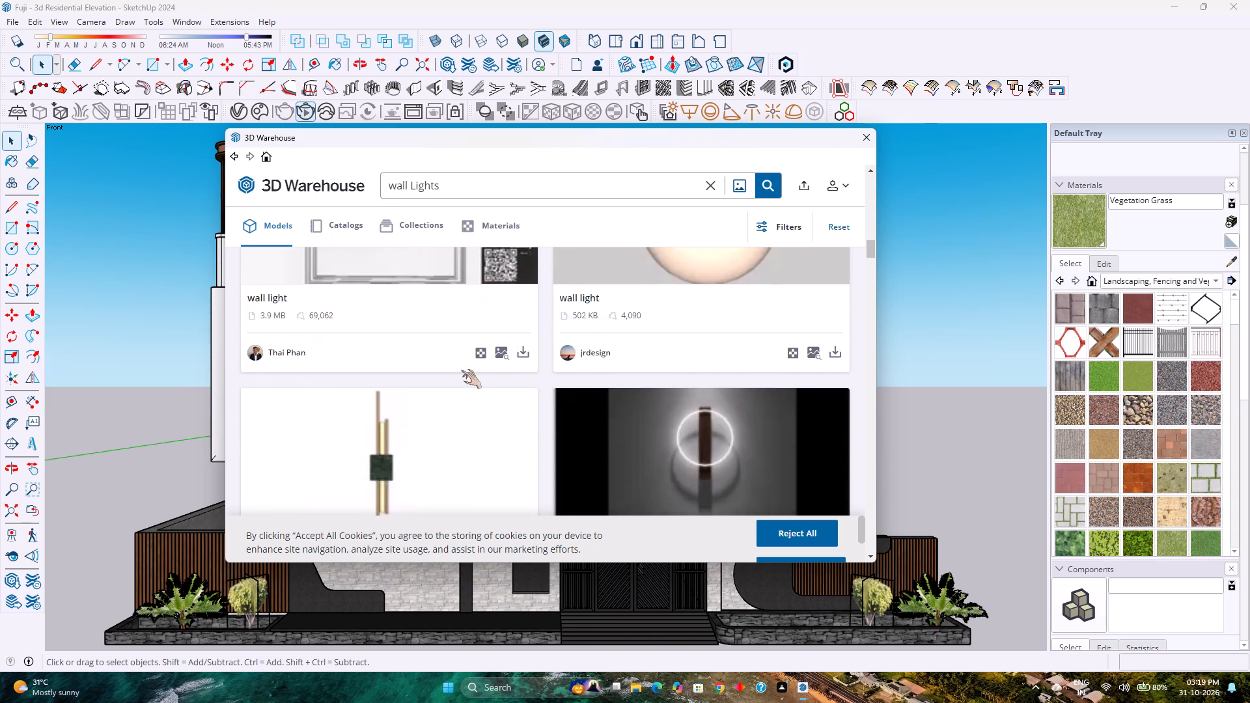
scroll(461, 370, "down", 8)
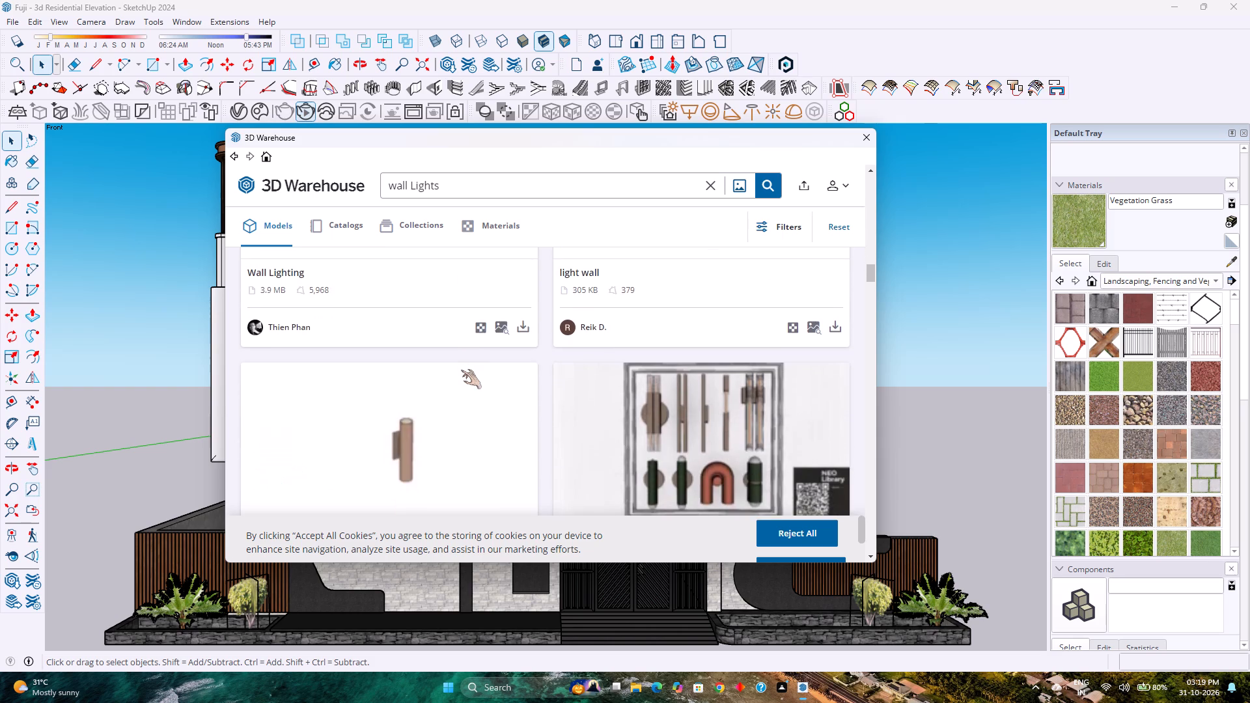
scroll(461, 370, "down", 5)
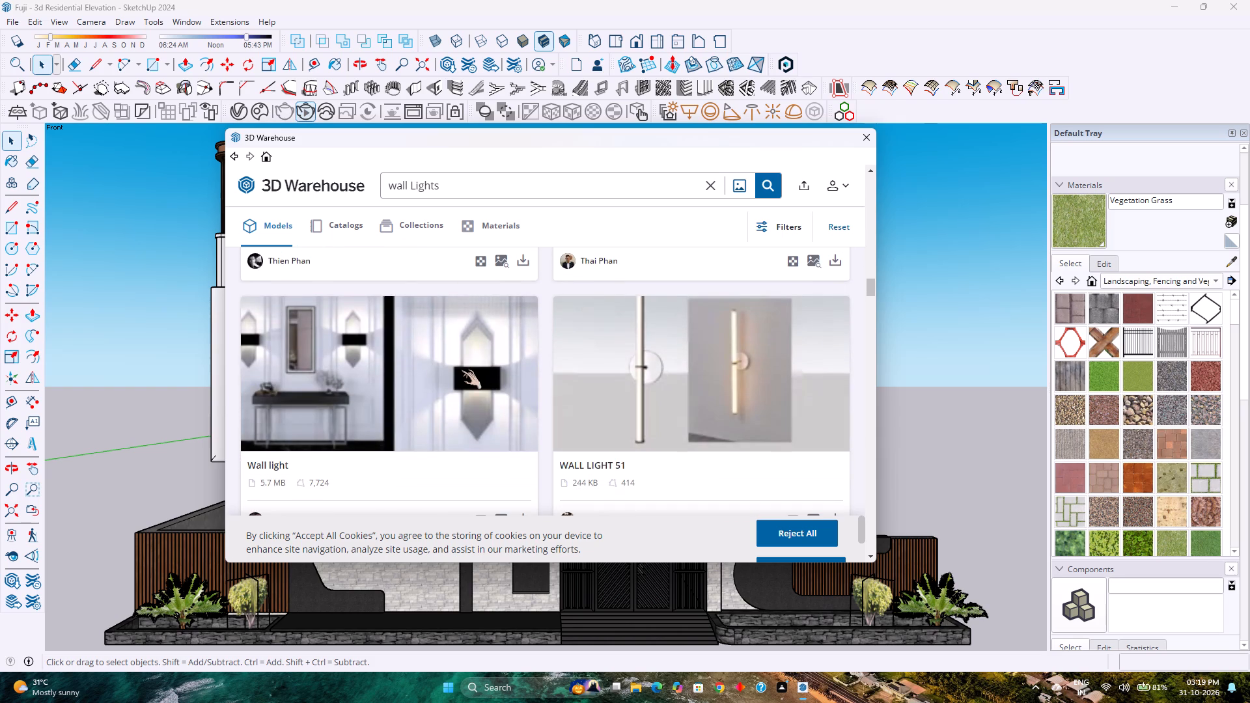
scroll(461, 370, "down", 6)
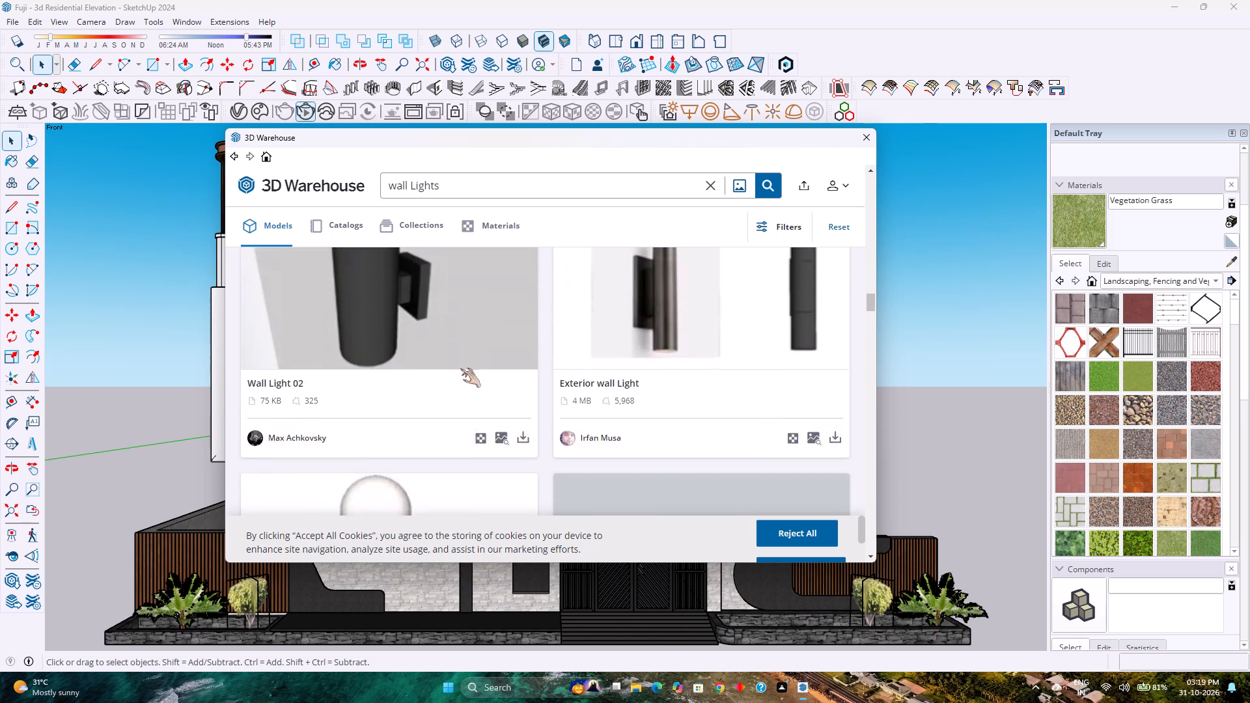
scroll(460, 368, "down", 10)
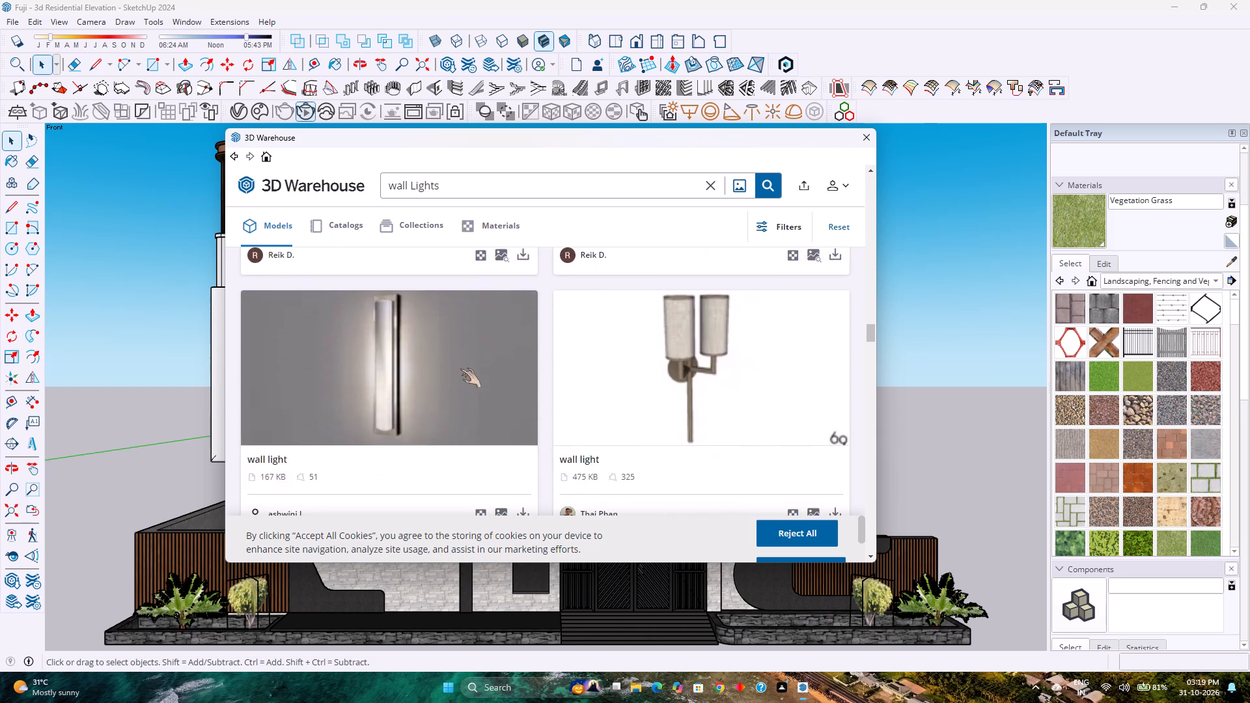
scroll(460, 368, "down", 10)
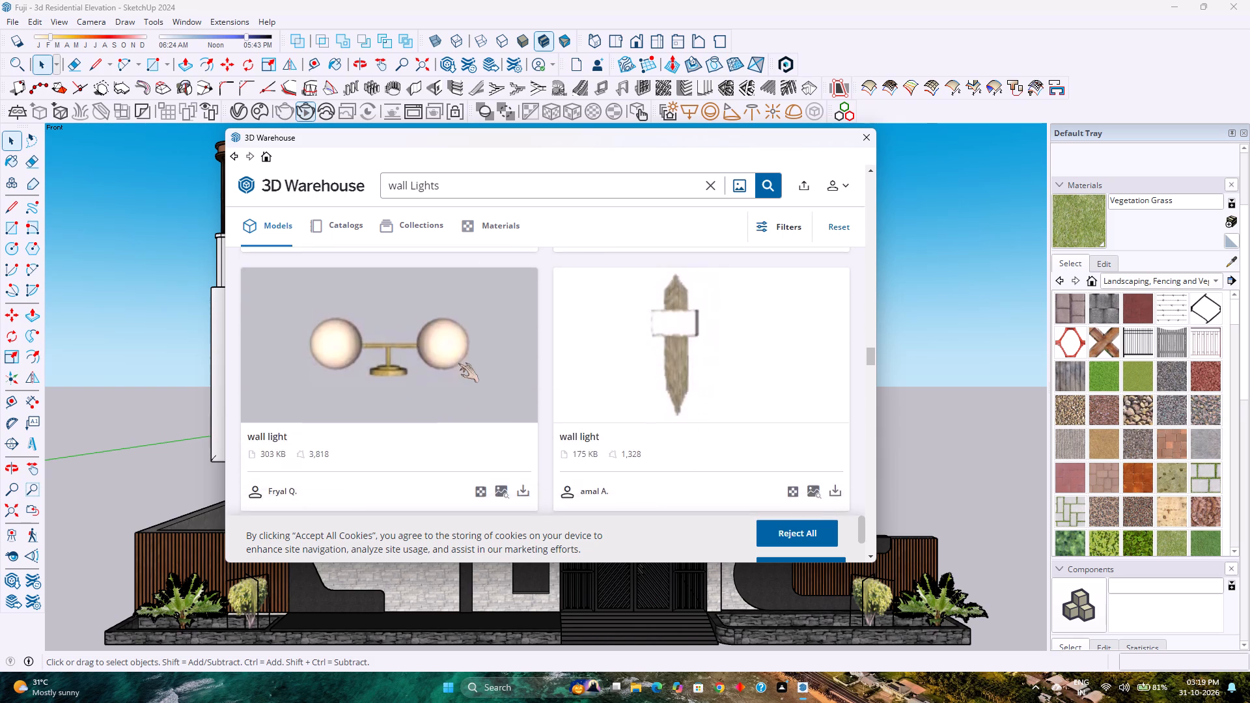
scroll(458, 363, "down", 2)
scroll(458, 361, "up", 1)
scroll(458, 361, "down", 6)
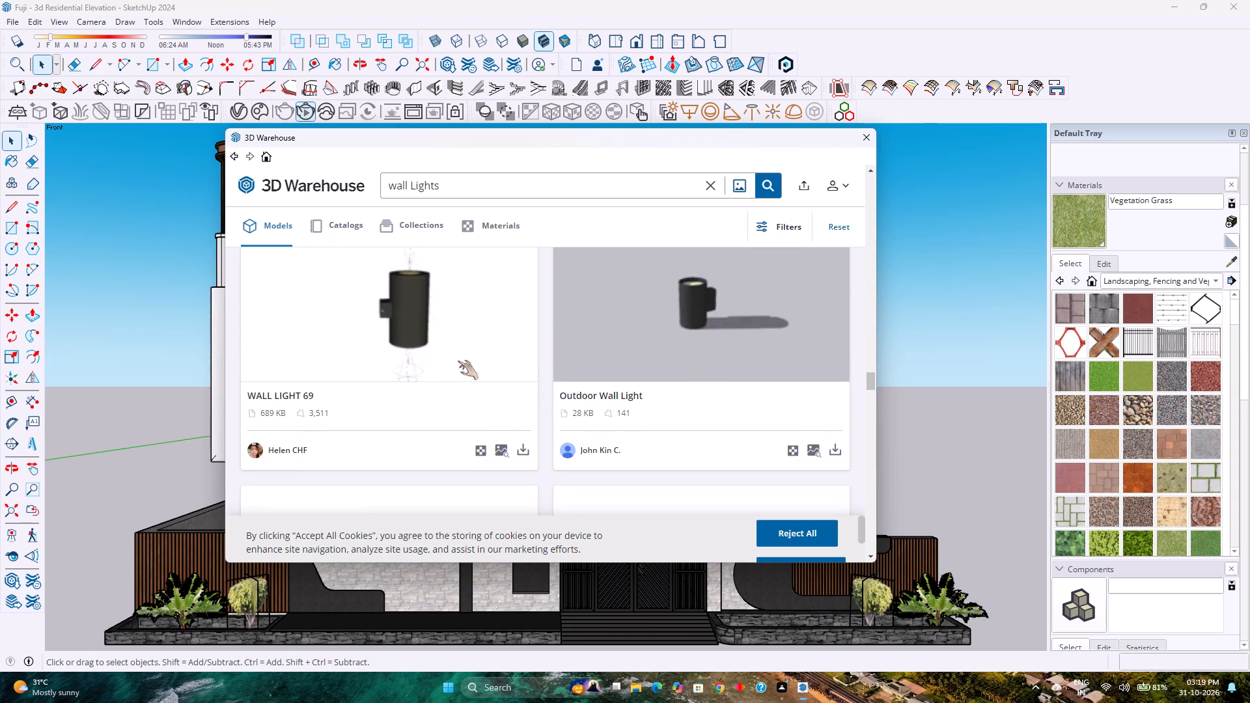
scroll(458, 361, "down", 1)
scroll(458, 361, "up", 2)
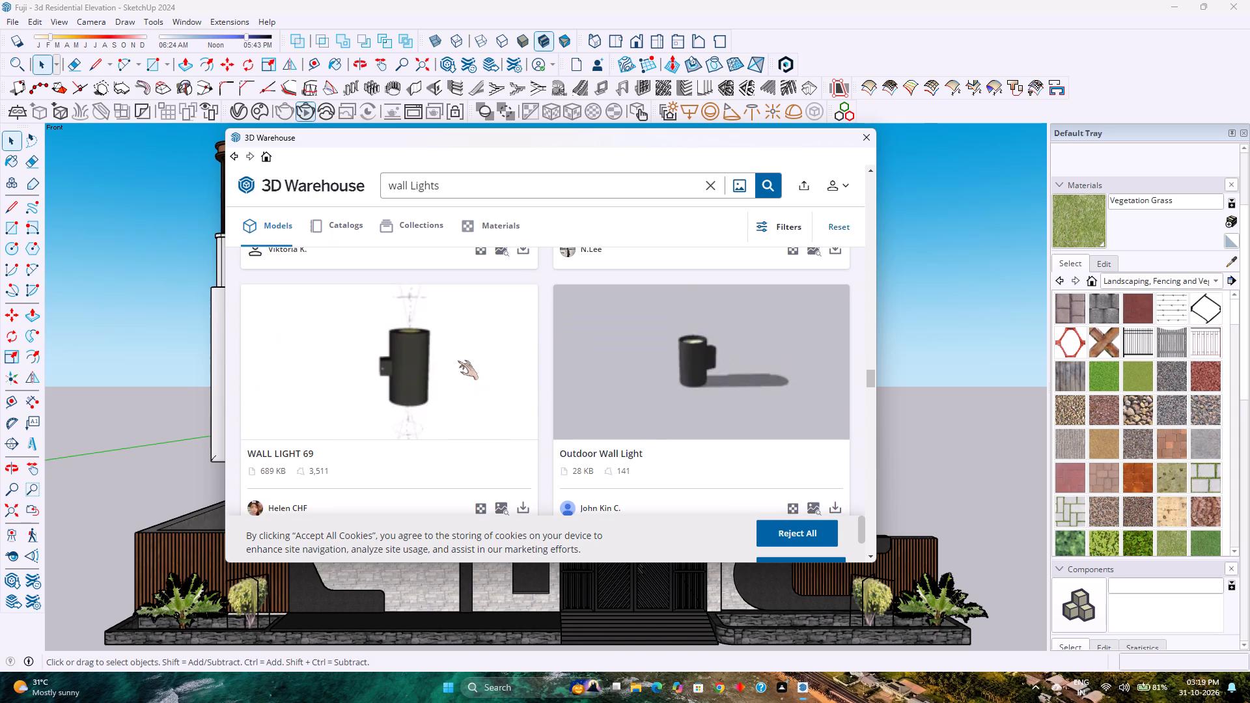
scroll(458, 361, "down", 6)
scroll(460, 364, "up", 2)
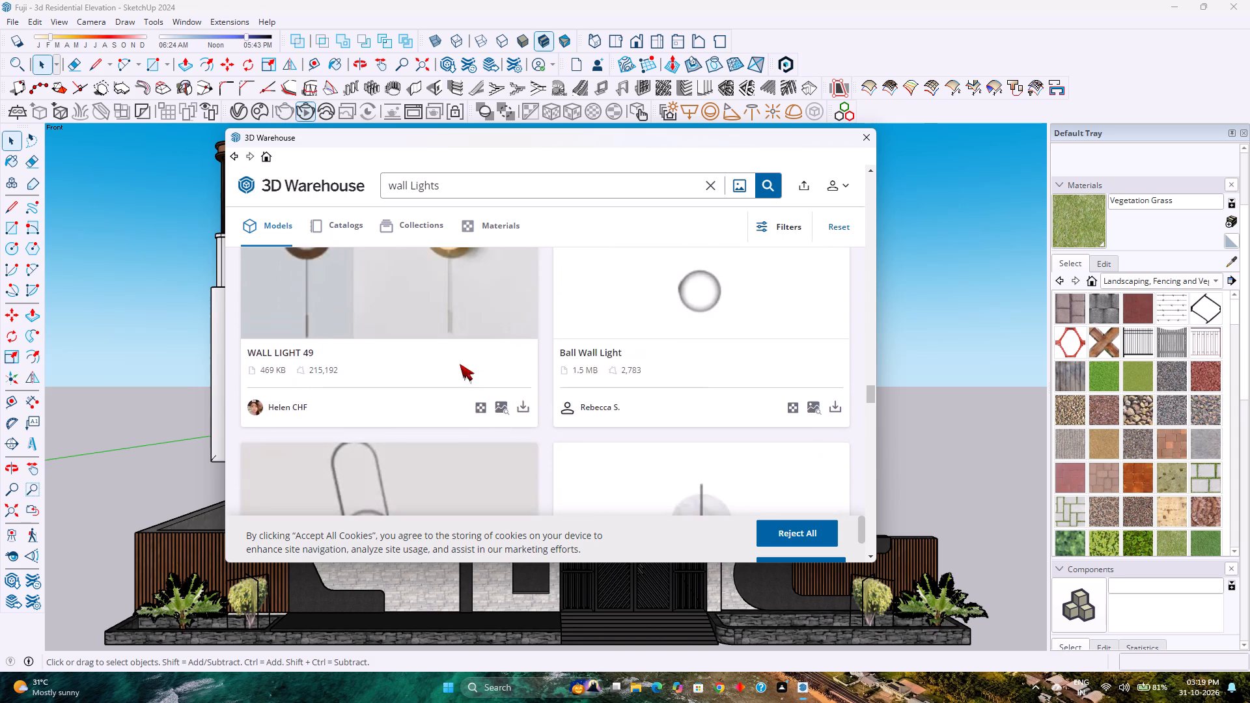
scroll(460, 364, "up", 2)
scroll(460, 364, "down", 5)
scroll(460, 364, "up", 6)
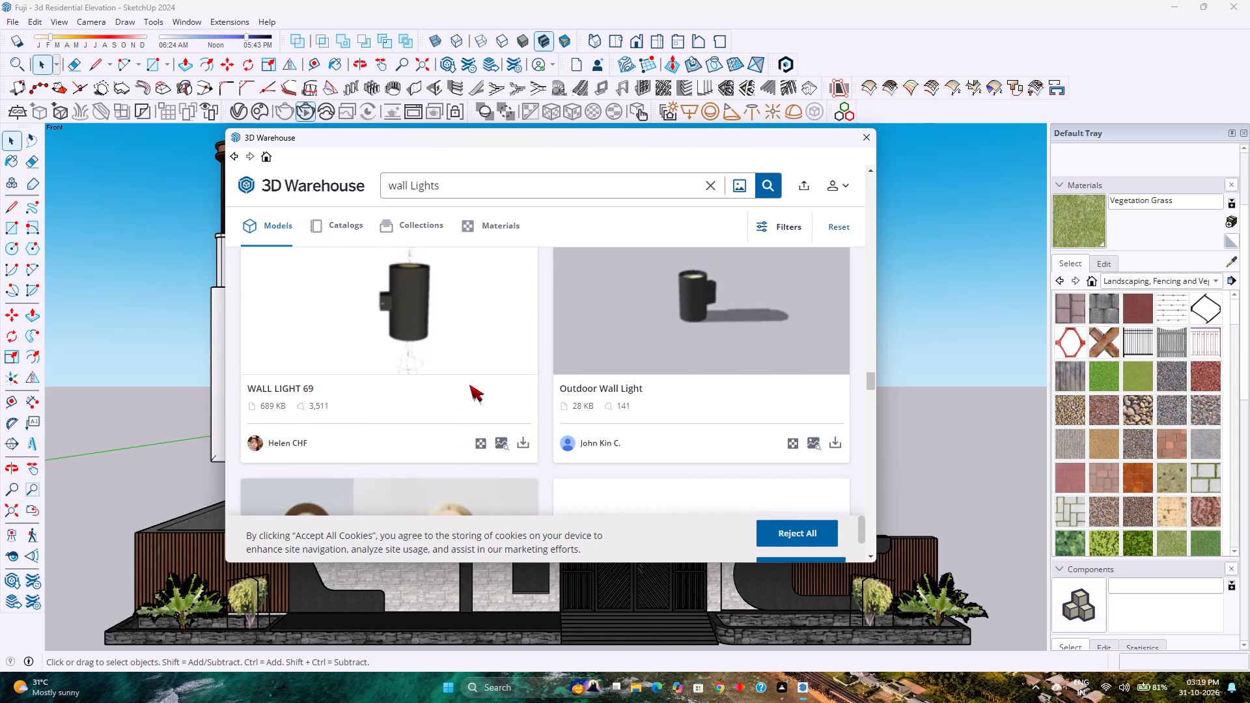
left_click(521, 440)
left_click(494, 363)
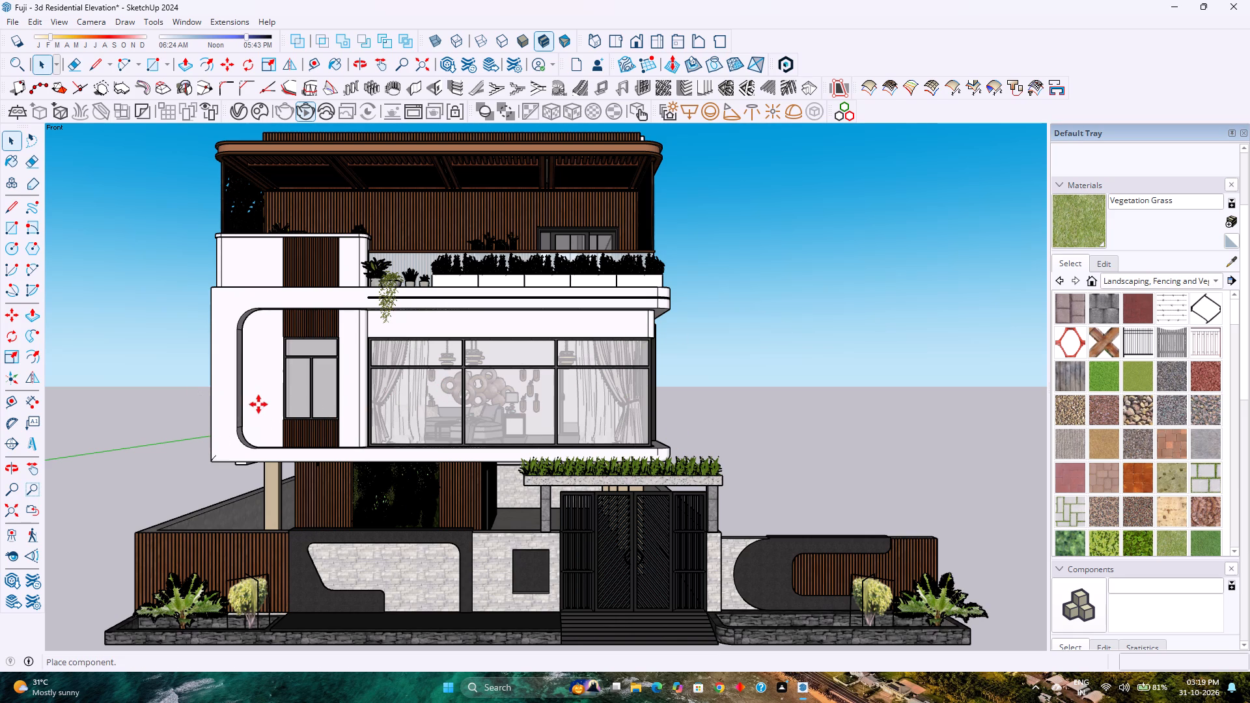
Place the wall light at the base of the stone-clad panel inside the dark frame of the front compound wall.
scroll(182, 413, "down", 3)
scroll(182, 413, "up", 2)
scroll(182, 415, "down", 2)
scroll(182, 415, "up", 2)
scroll(182, 415, "down", 3)
scroll(182, 415, "up", 4)
scroll(182, 415, "down", 14)
scroll(182, 415, "up", 4)
scroll(182, 415, "down", 4)
scroll(182, 415, "up", 4)
scroll(182, 415, "down", 3)
scroll(182, 415, "up", 3)
scroll(182, 415, "down", 2)
scroll(182, 415, "up", 2)
scroll(182, 415, "down", 3)
scroll(182, 415, "up", 1)
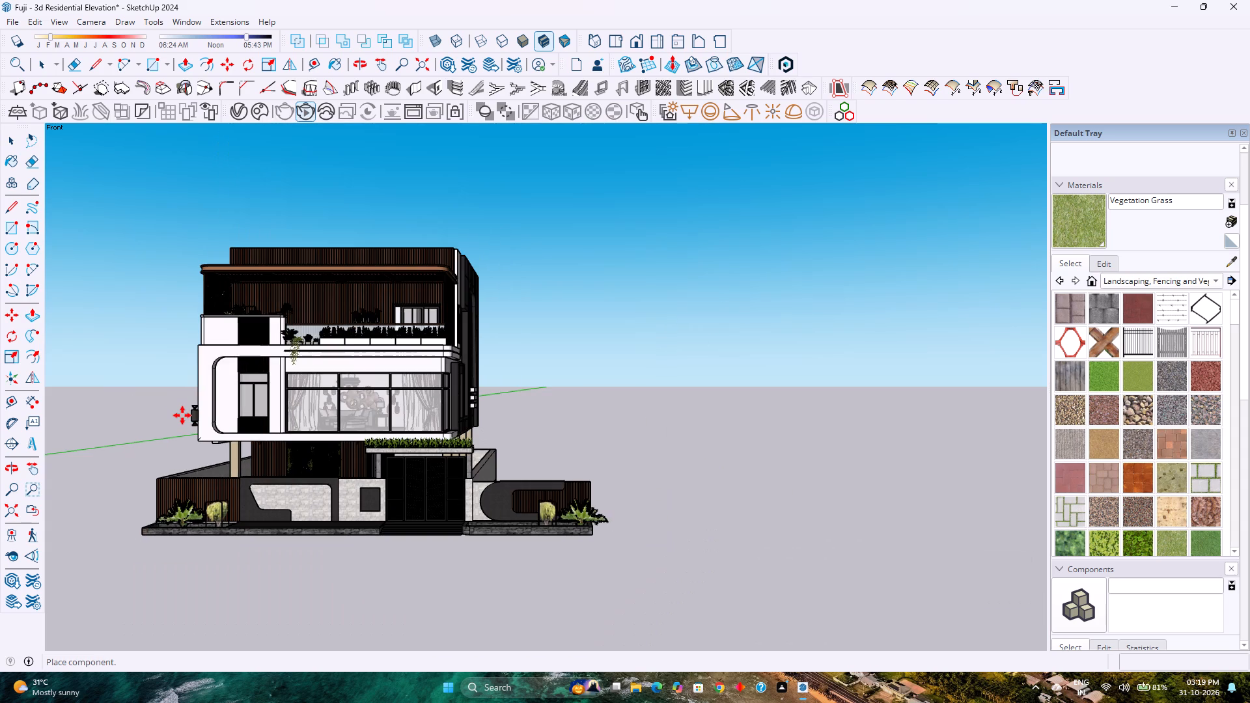
scroll(182, 415, "up", 2)
scroll(182, 415, "down", 4)
scroll(182, 415, "up", 2)
scroll(182, 415, "down", 4)
scroll(182, 415, "up", 4)
scroll(182, 415, "down", 4)
scroll(237, 443, "up", 3)
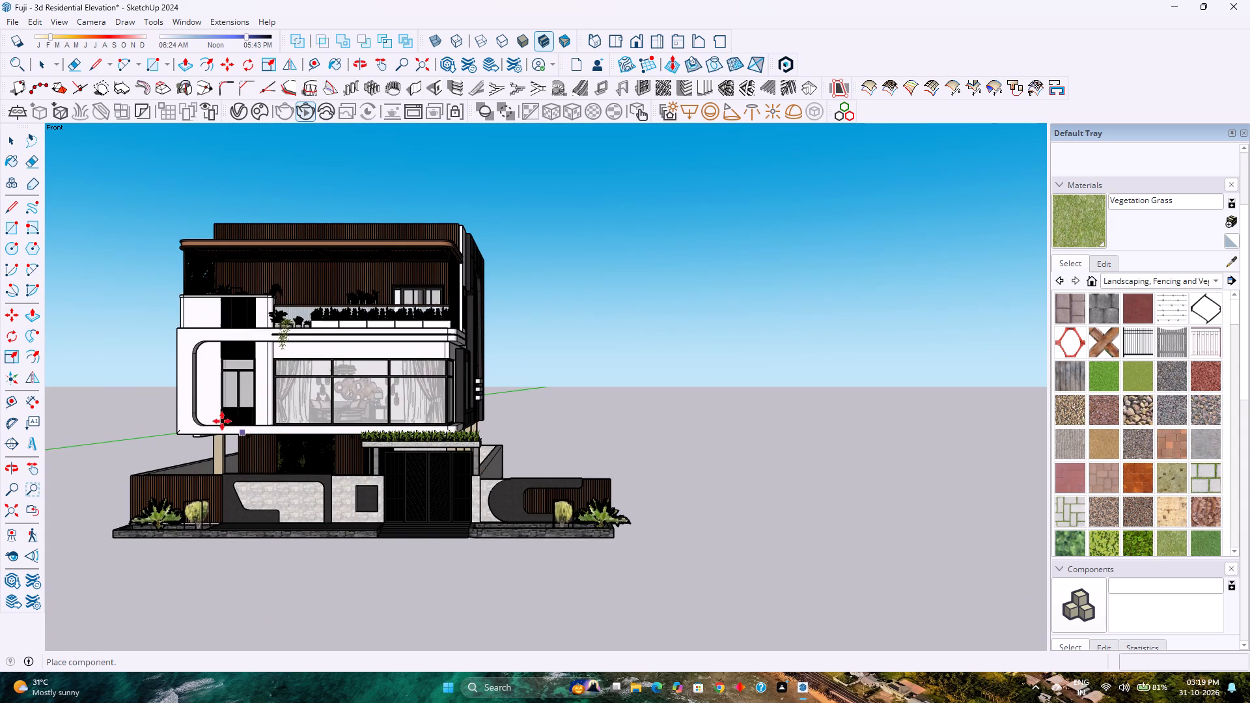
scroll(189, 392, "up", 4)
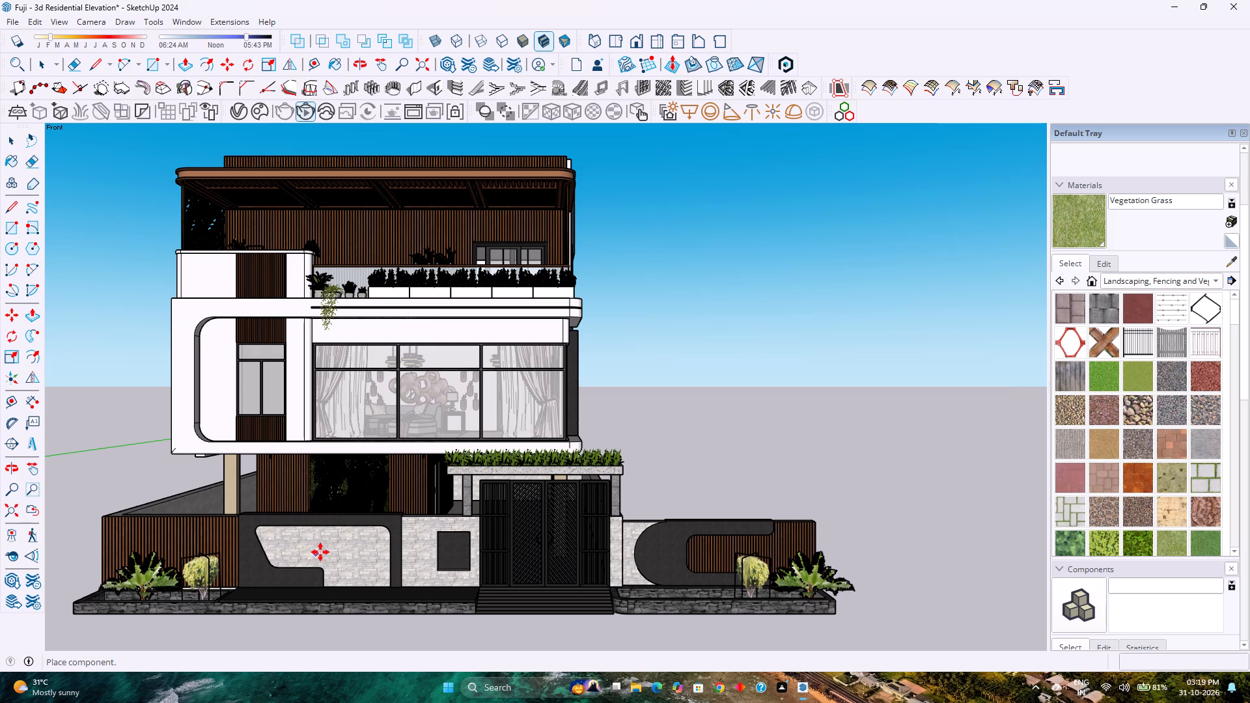
scroll(319, 552, "up", 12)
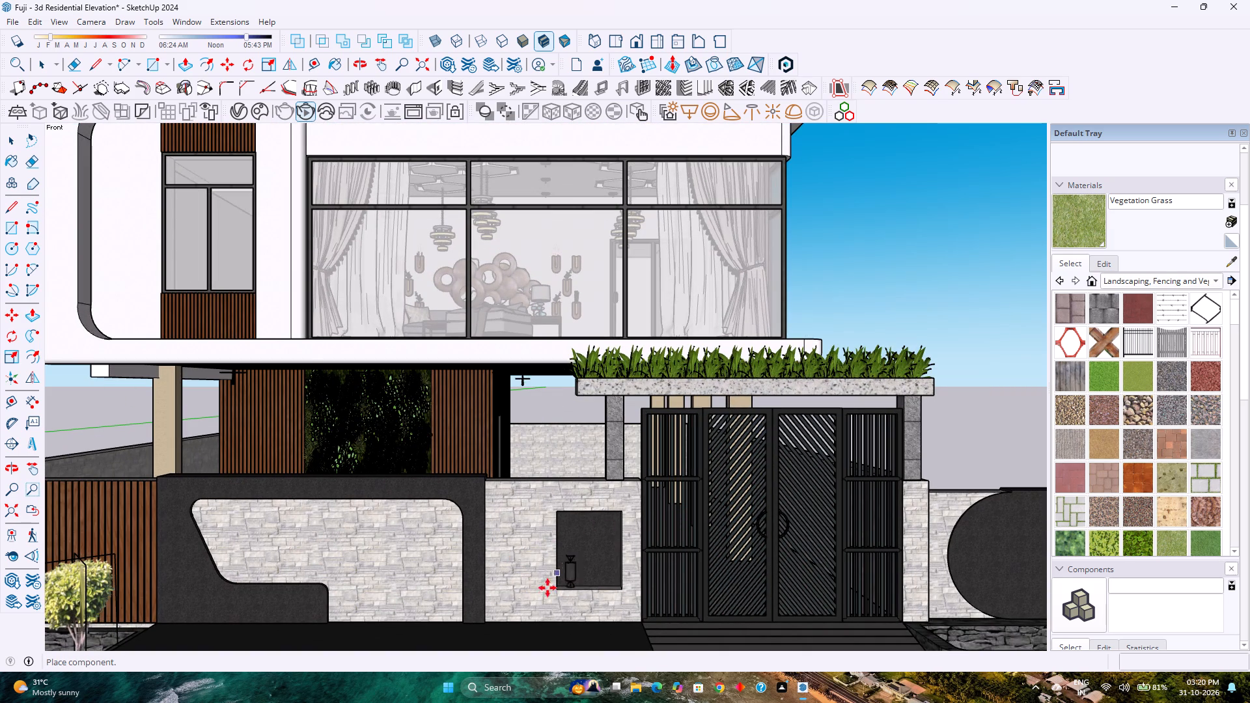
middle_click_drag(508, 592, 314, 666)
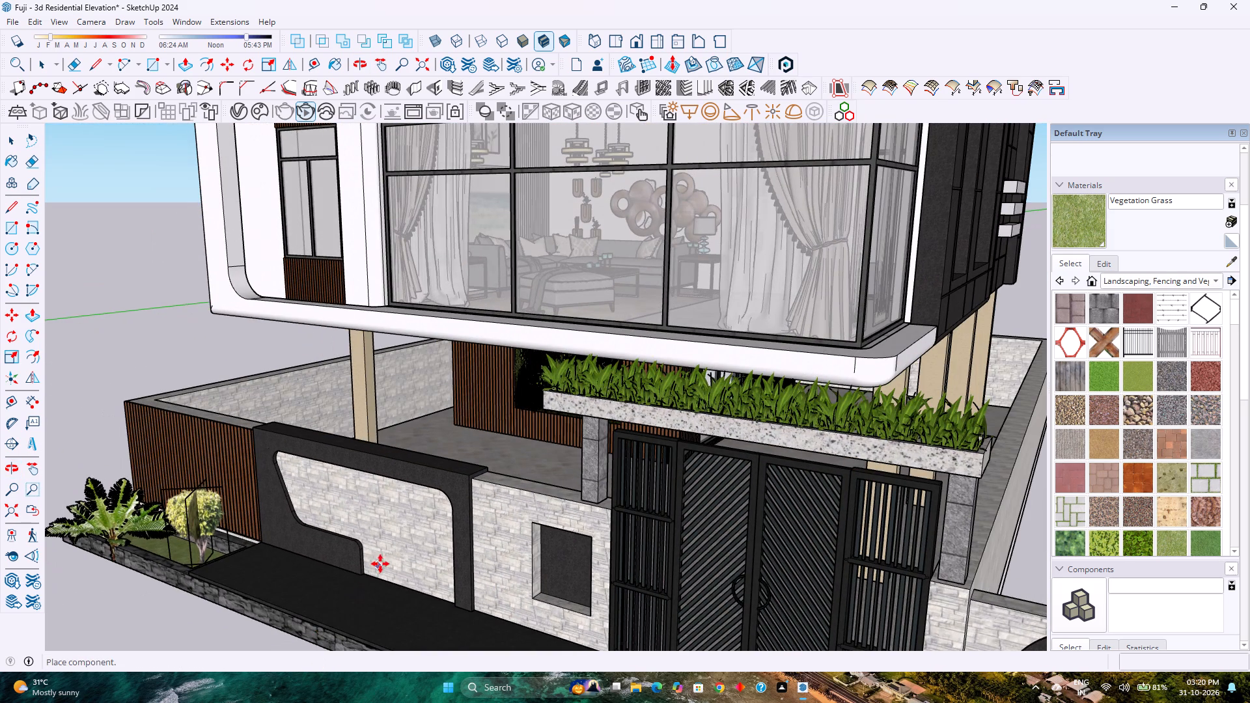
left_click(361, 580)
Move the wall light about 7' 1/2" onto the stone cladding between the dark frame and the square niche.
scroll(387, 577, "up", 11)
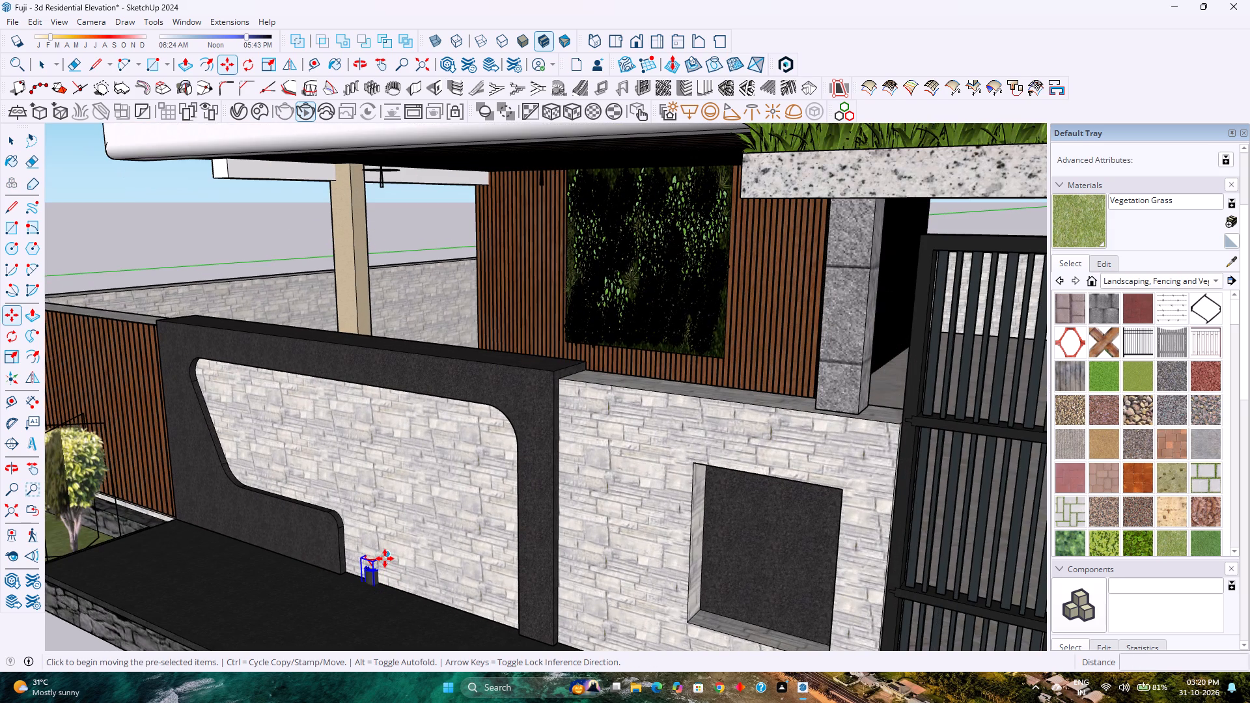
left_click(385, 557)
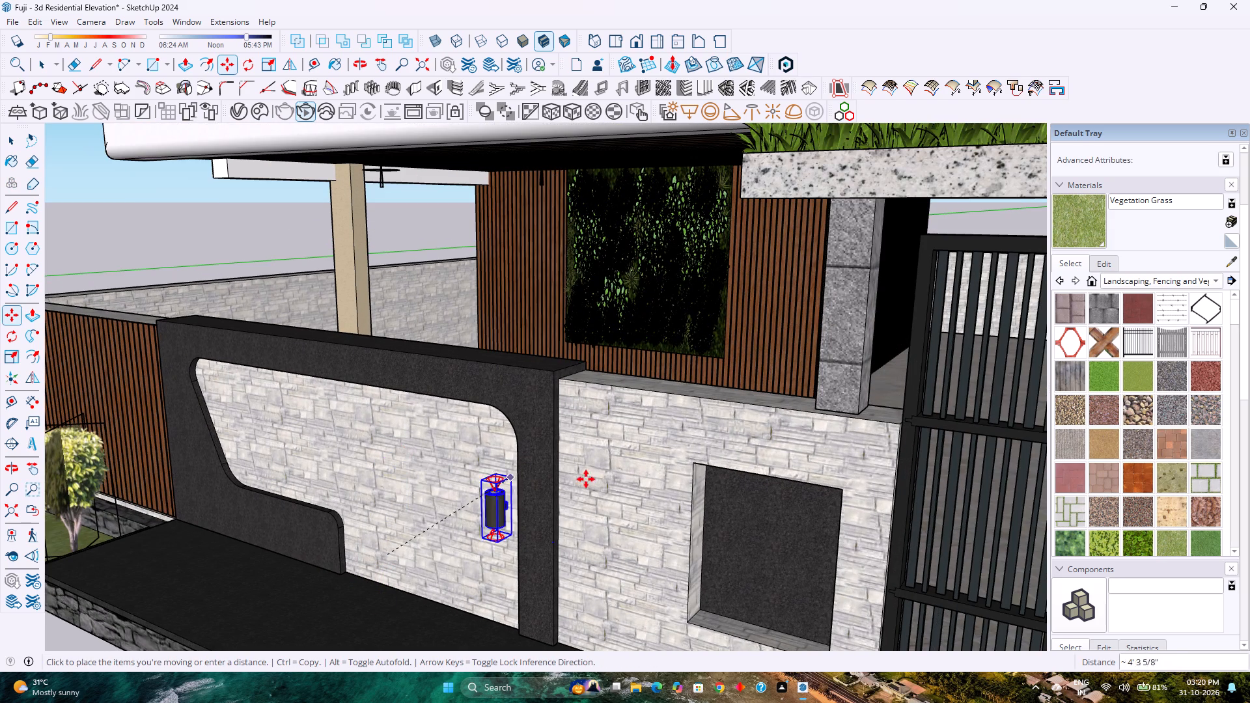
left_click(630, 499)
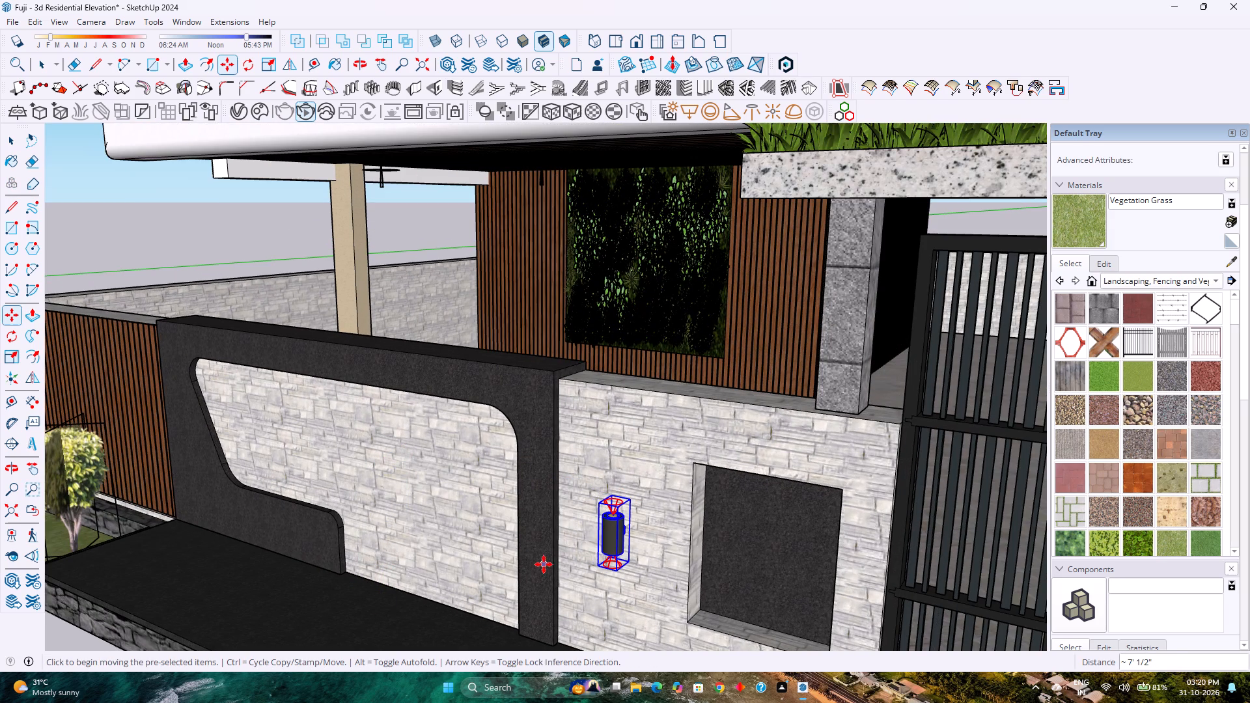
Cut the wall light from the front compound wall.
key("ctrl+x")
key("space")
scroll(523, 521, "down", 5)
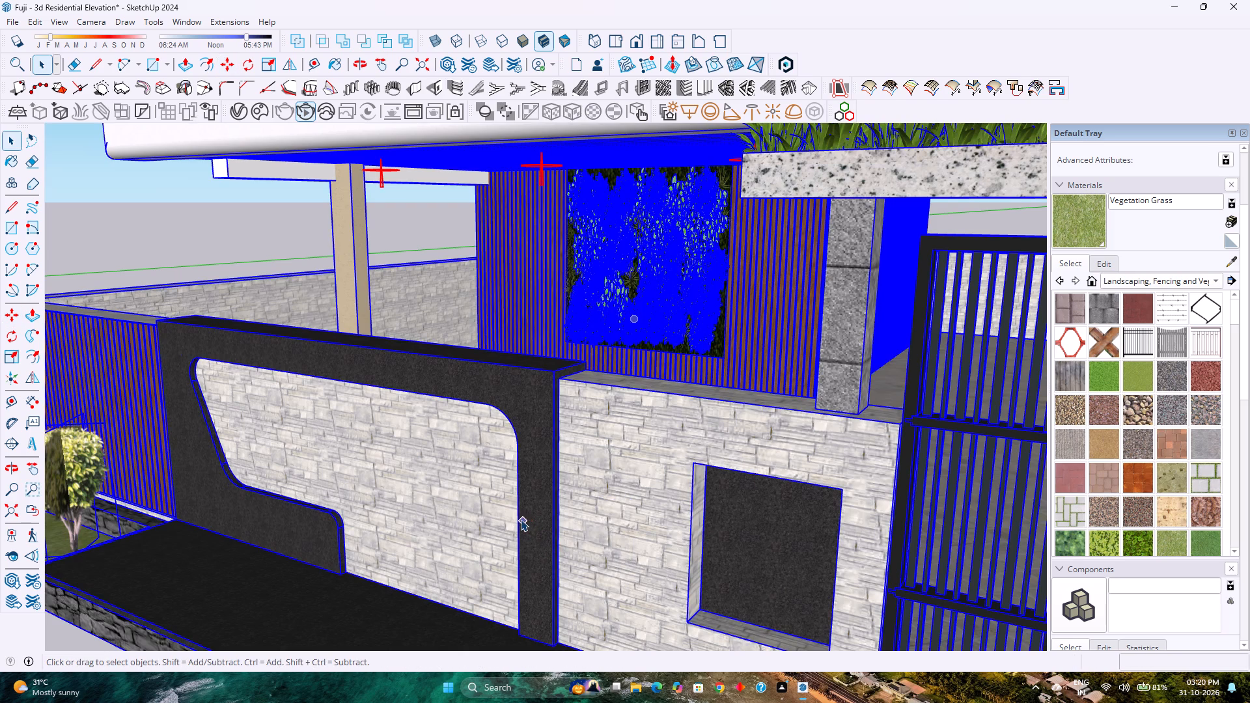
scroll(521, 519, "down", 20)
scroll(521, 519, "down", 3)
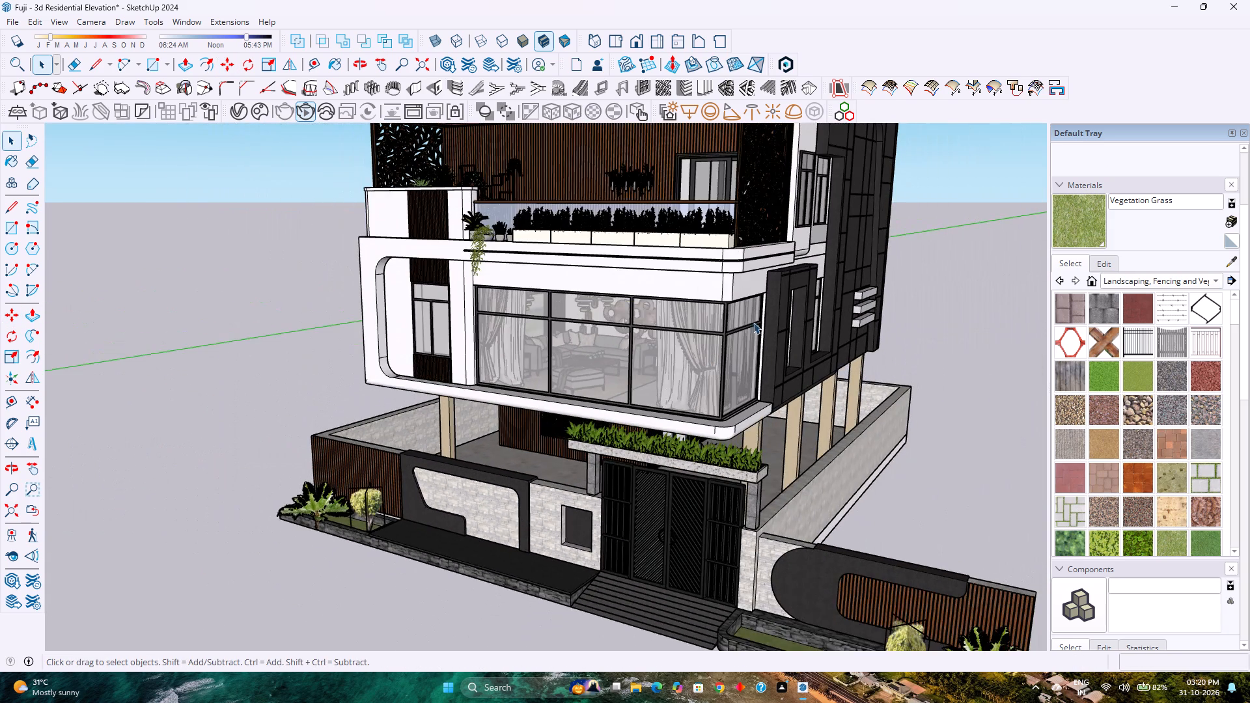
Open the house group for editing and paste the wall light onto the dark panelled side wall, above the three white ledges.
scroll(877, 294, "up", 7)
middle_click_drag(861, 297, 784, 335)
scroll(773, 327, "down", 2)
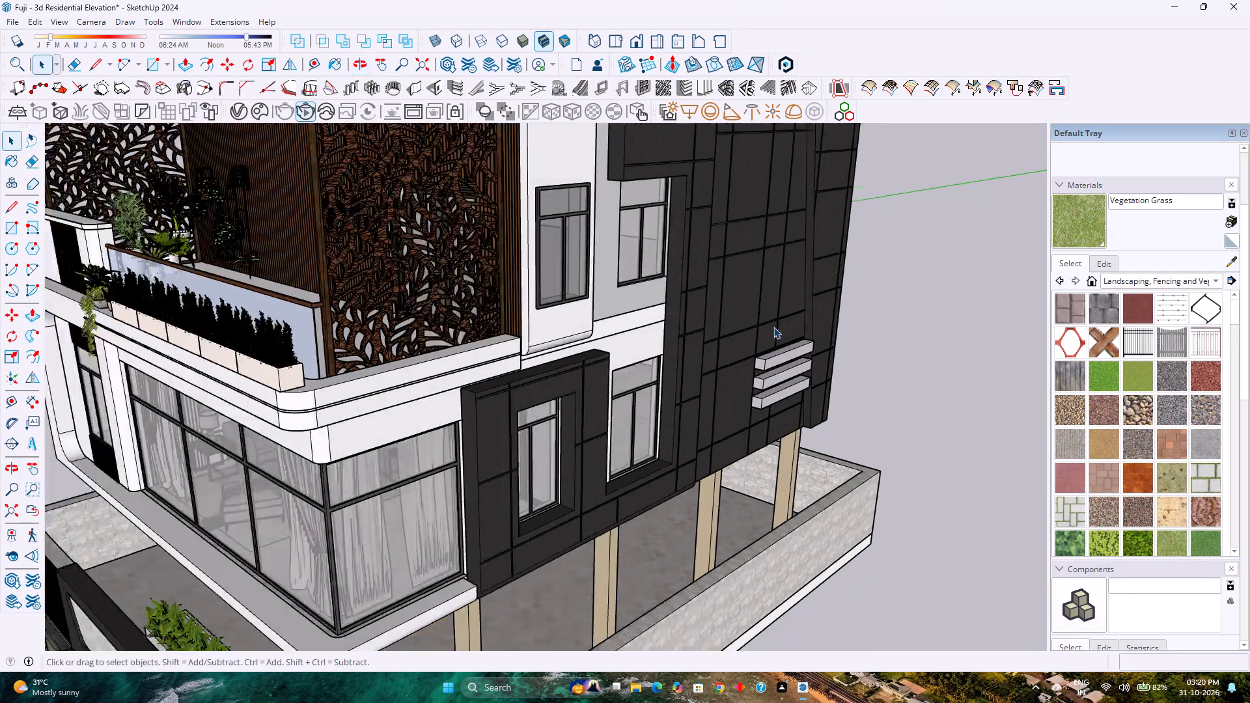
scroll(773, 327, "down", 5)
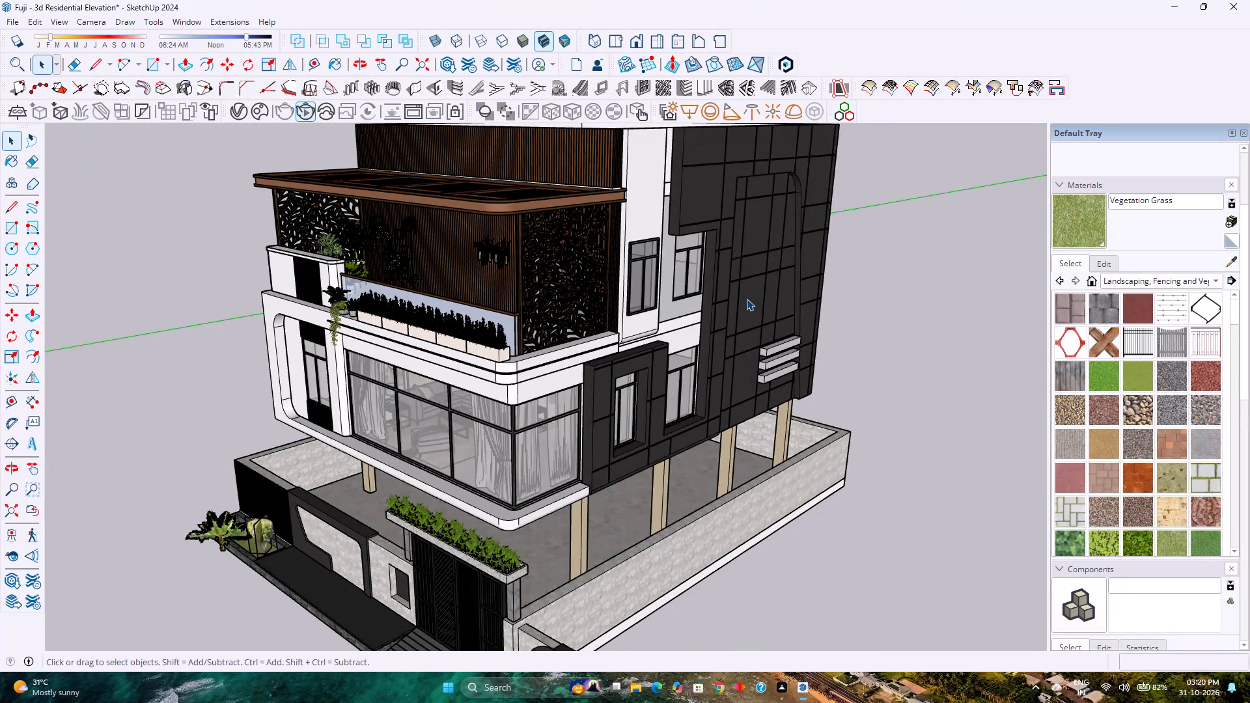
double_click(725, 264)
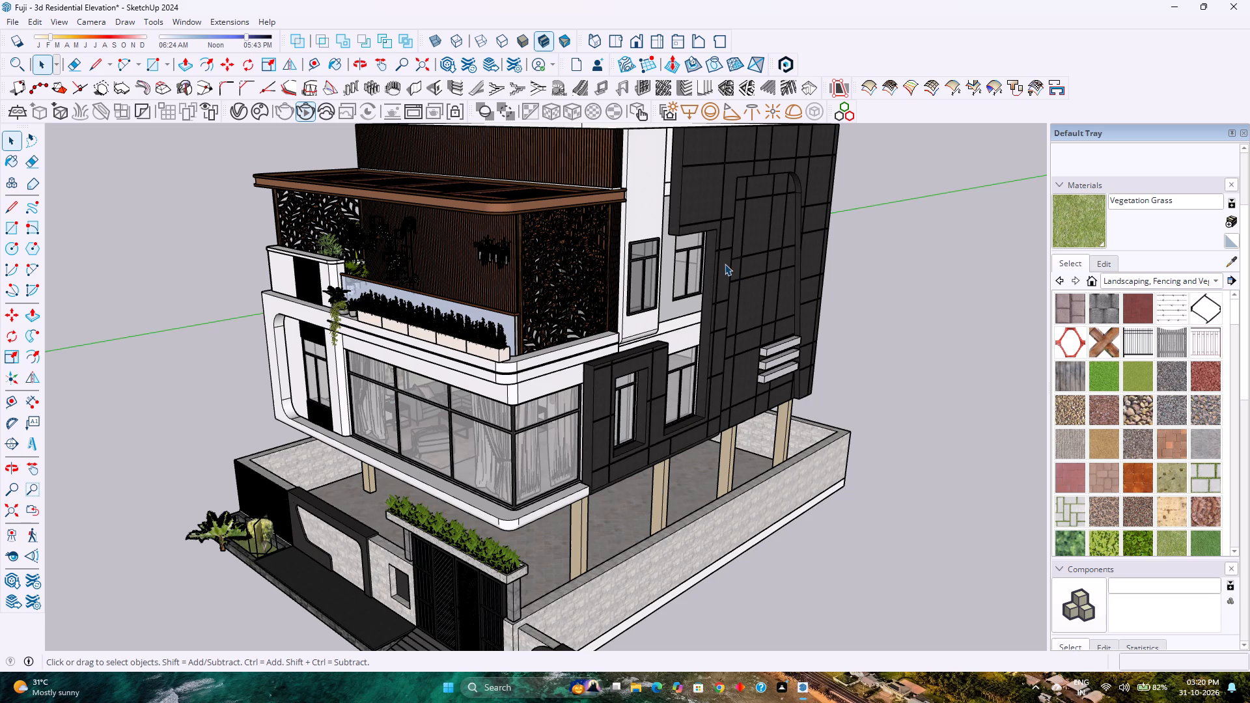
scroll(725, 264, "up", 6)
double_click(755, 263)
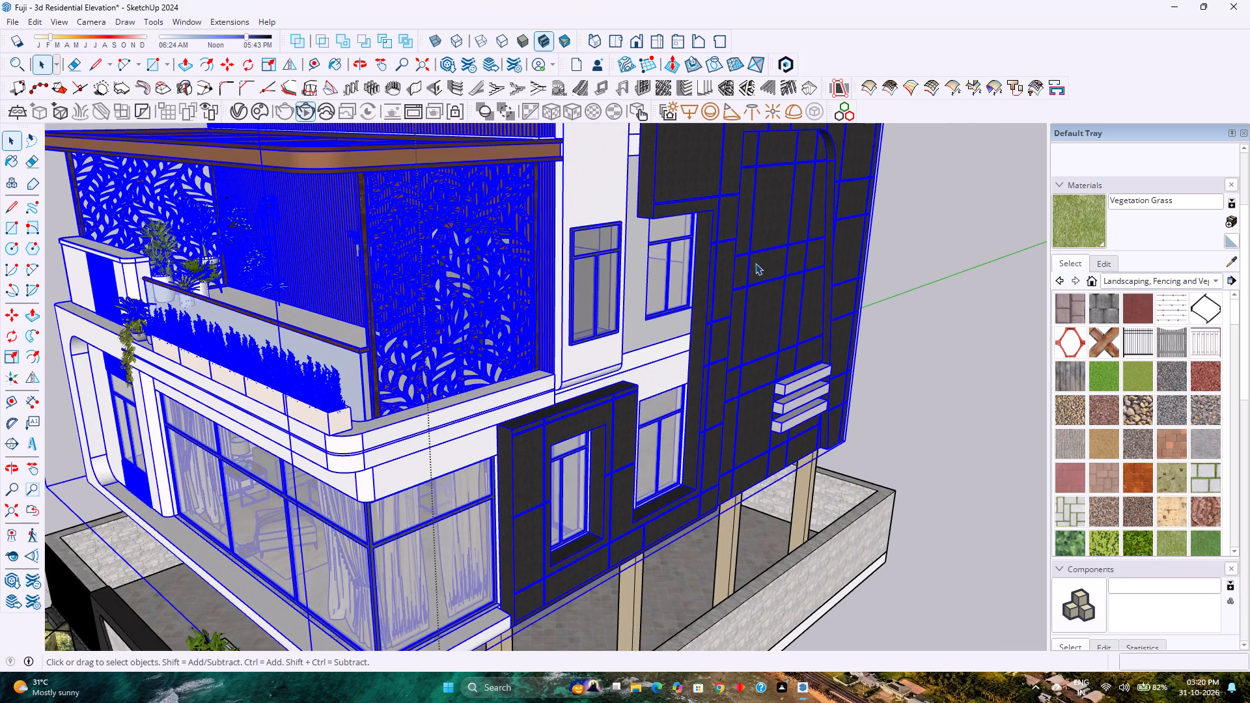
left_click(755, 263)
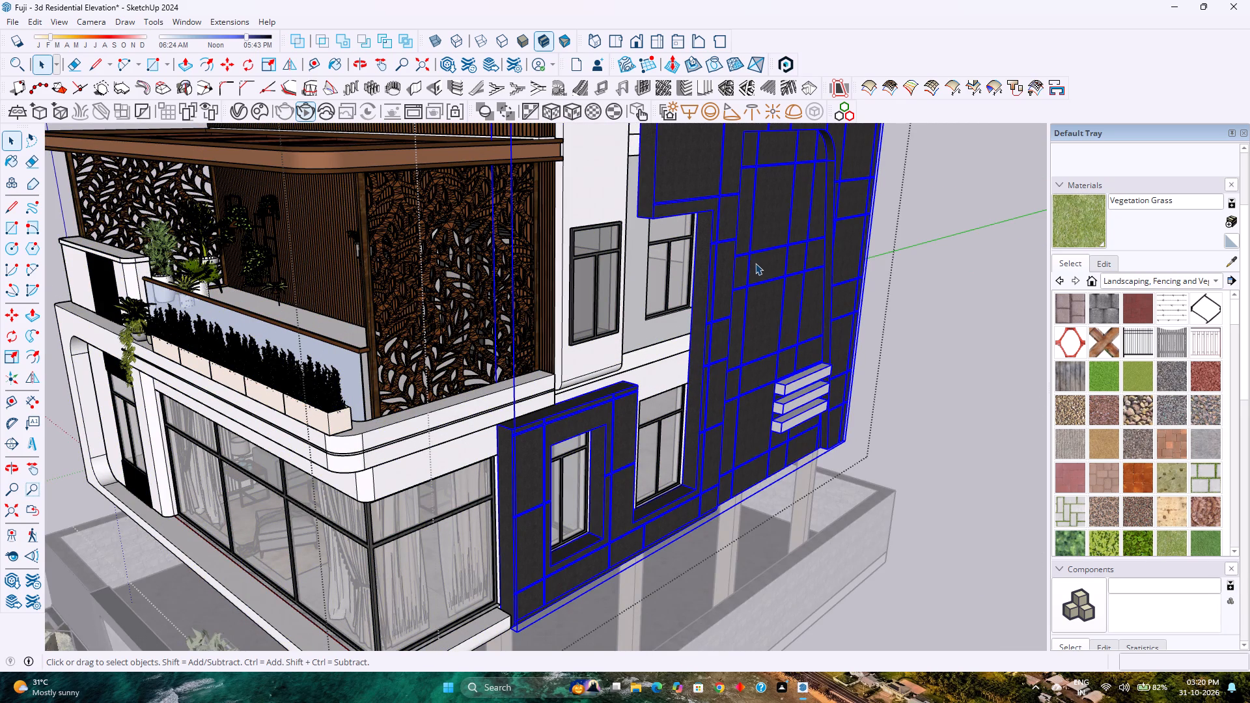
key("ctrl+v")
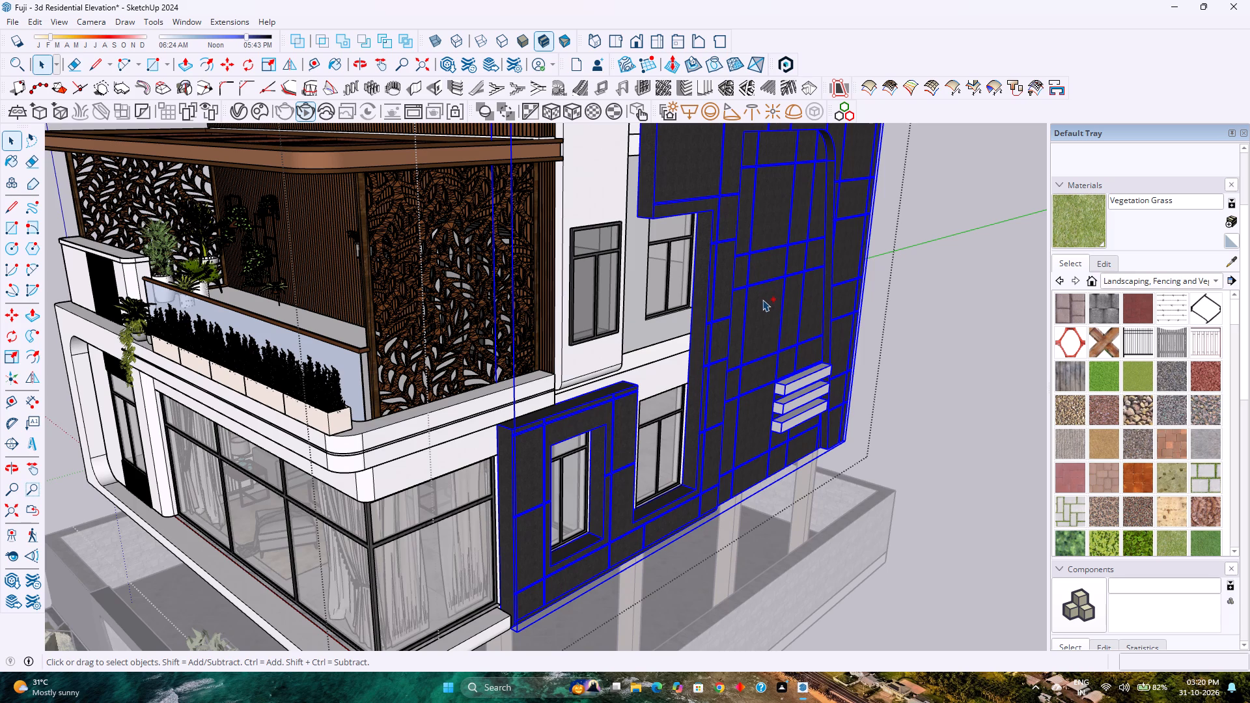
scroll(762, 299, "up", 12)
scroll(762, 299, "down", 3)
scroll(762, 299, "up", 2)
scroll(762, 299, "down", 2)
scroll(762, 299, "up", 2)
scroll(762, 299, "down", 3)
scroll(762, 299, "up", 3)
scroll(762, 299, "down", 3)
scroll(762, 299, "up", 4)
scroll(762, 299, "down", 4)
scroll(762, 299, "up", 4)
scroll(762, 299, "down", 5)
scroll(762, 299, "up", 1)
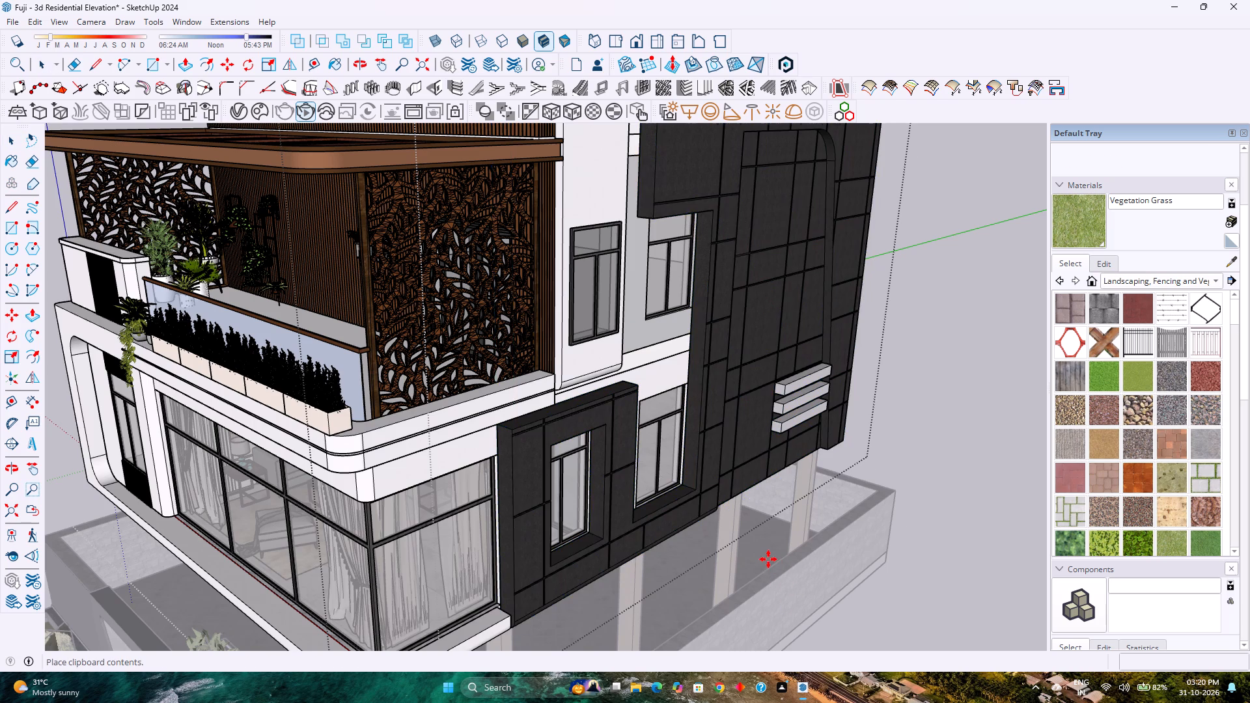
scroll(753, 288, "up", 5)
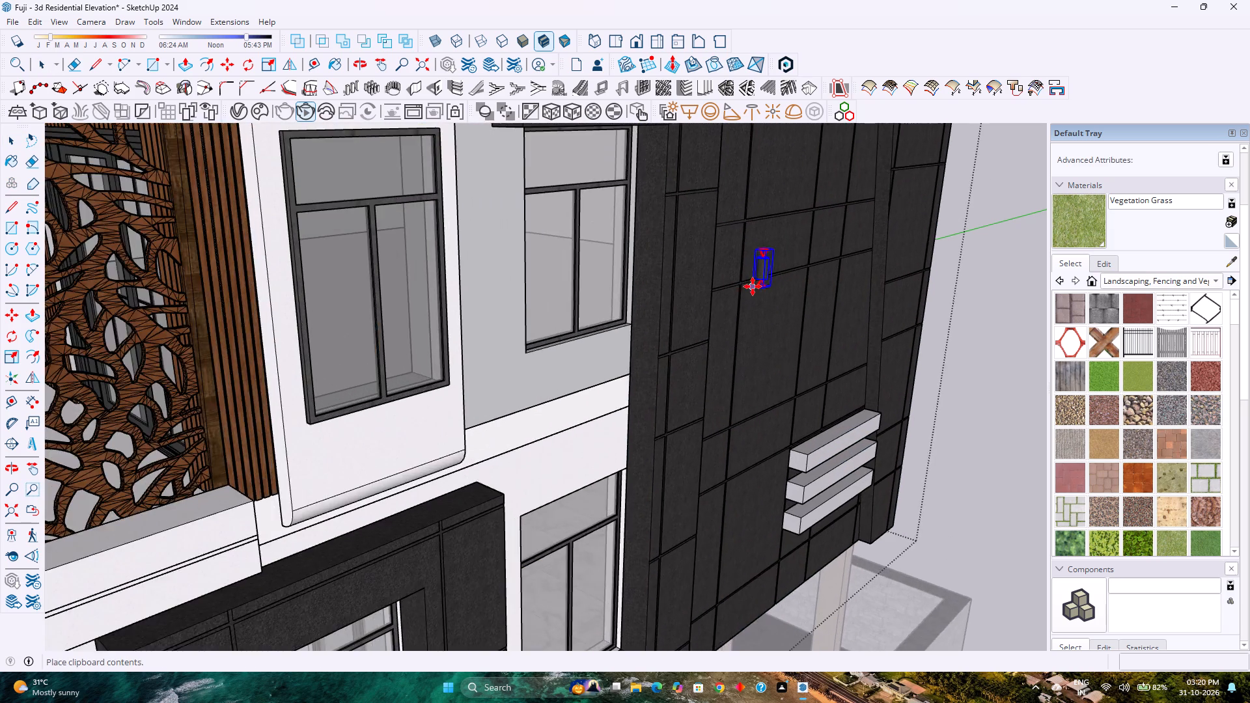
scroll(753, 286, "up", 3)
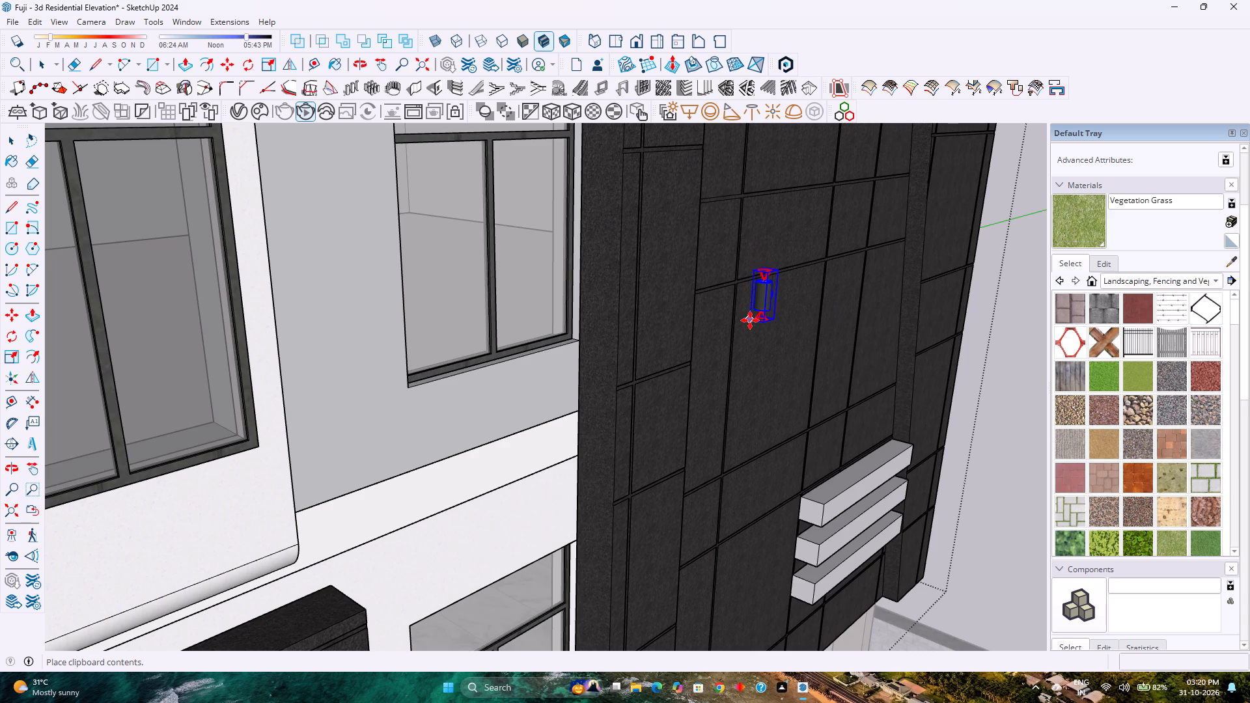
left_click(749, 325)
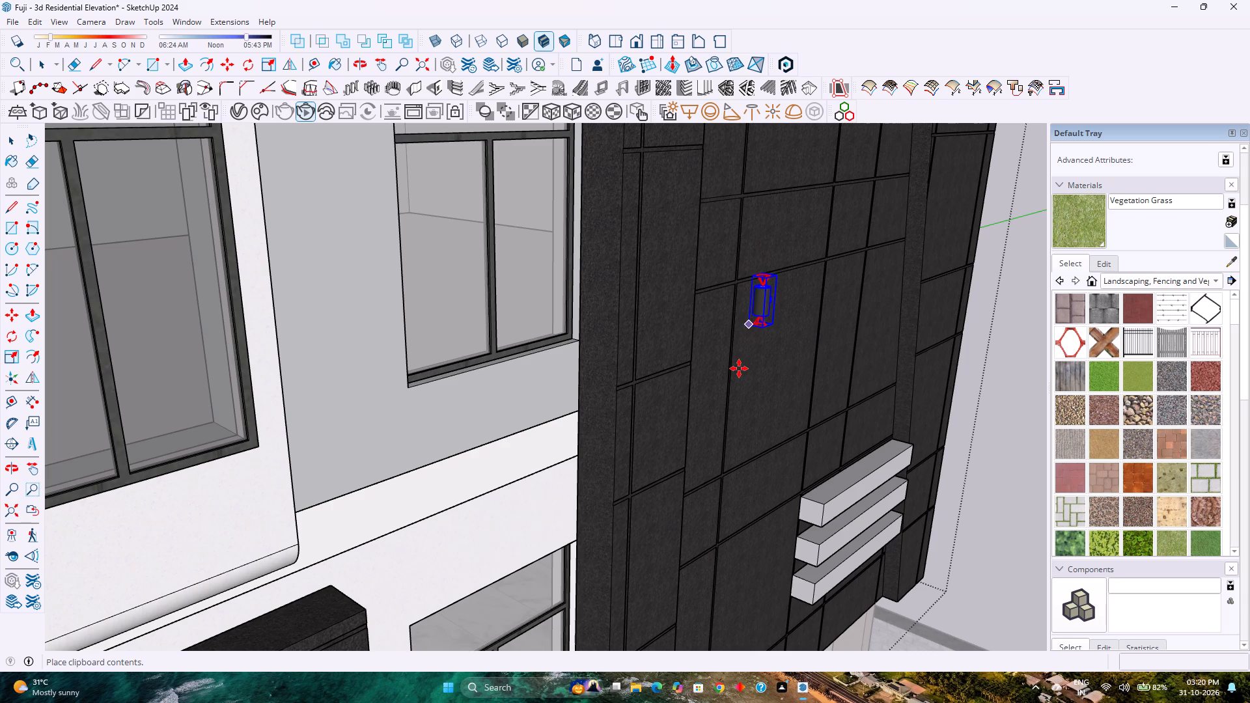
Copy the wall light about 4' 8" along the green axis on the dark panelled side wall to make a pair.
scroll(739, 370, "down", 17)
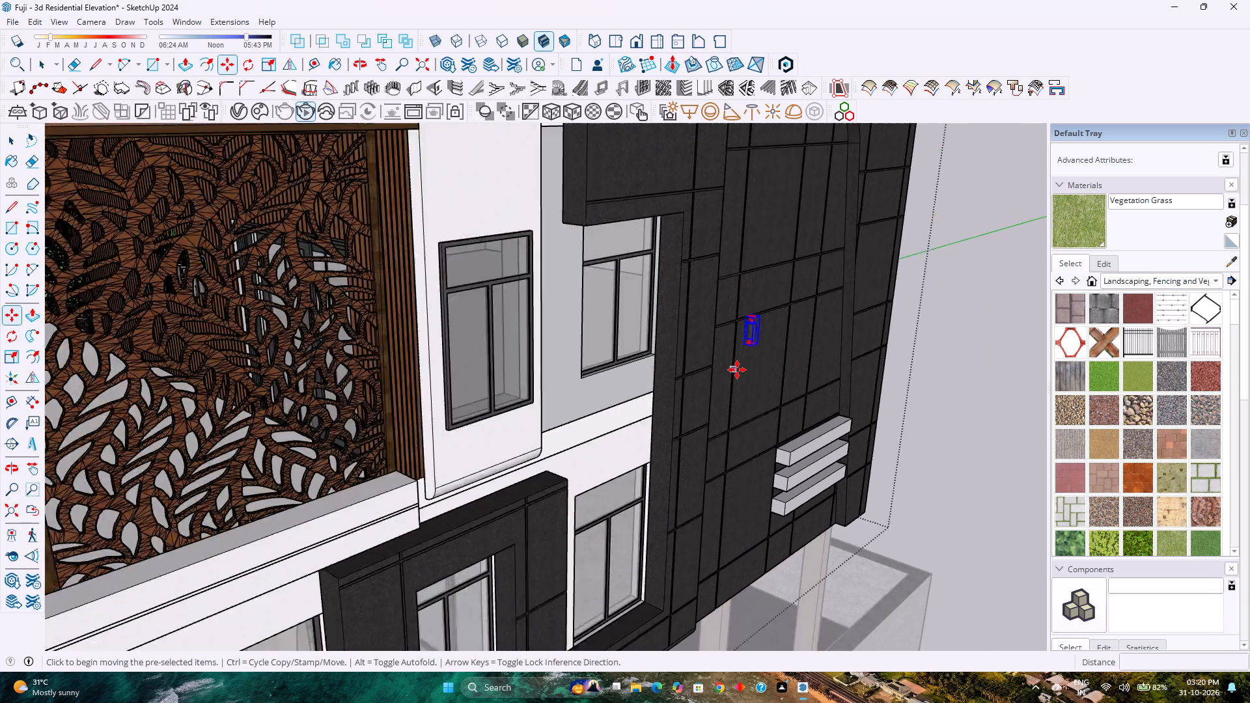
scroll(737, 370, "down", 7)
scroll(736, 368, "up", 19)
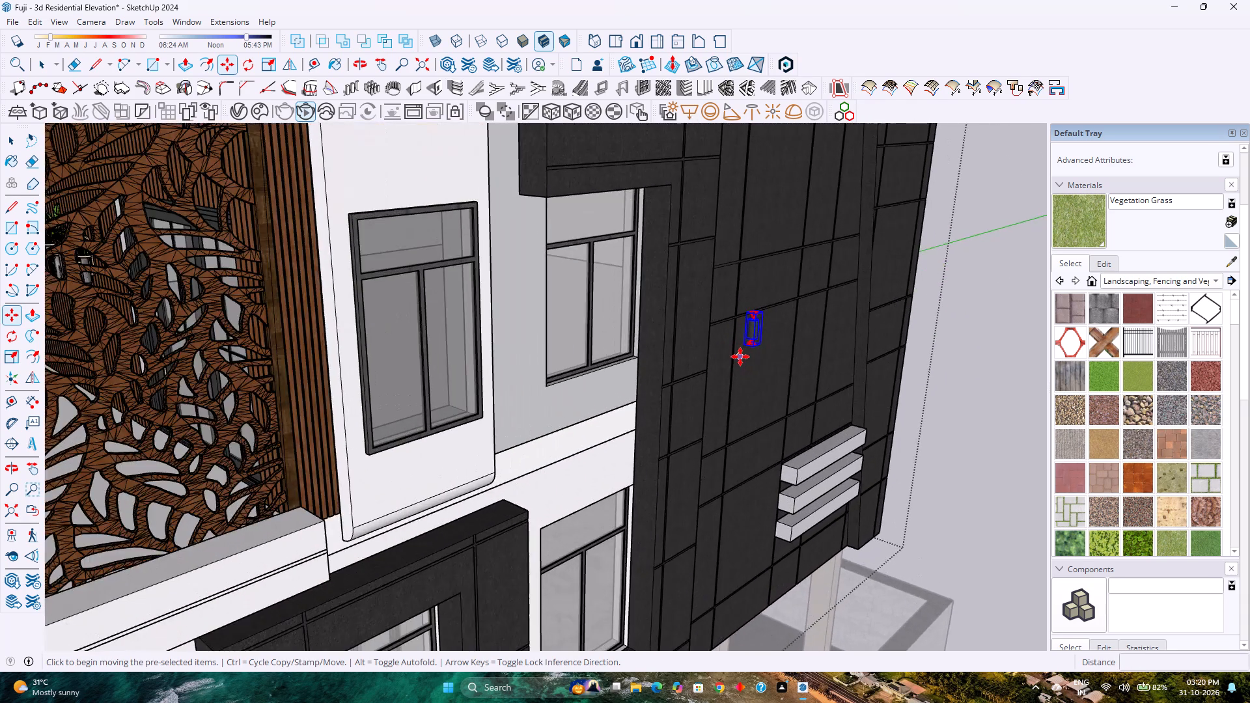
scroll(740, 357, "up", 10)
left_click(745, 338)
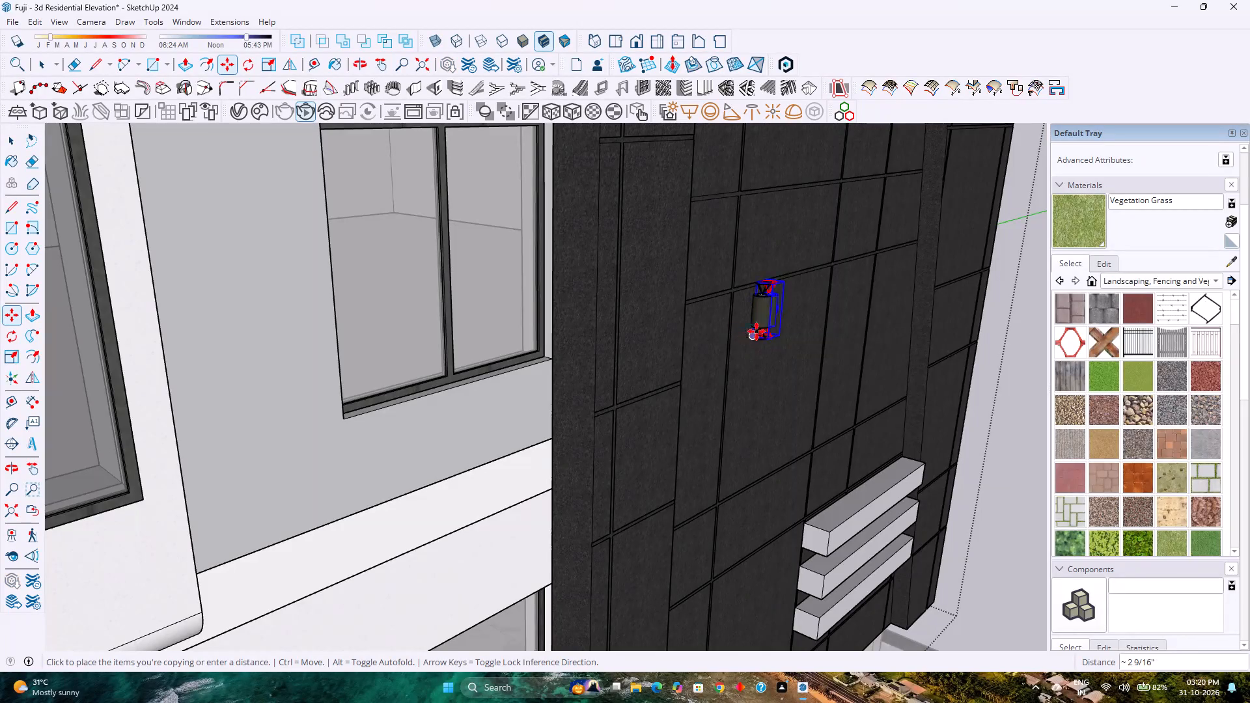
key("Left")
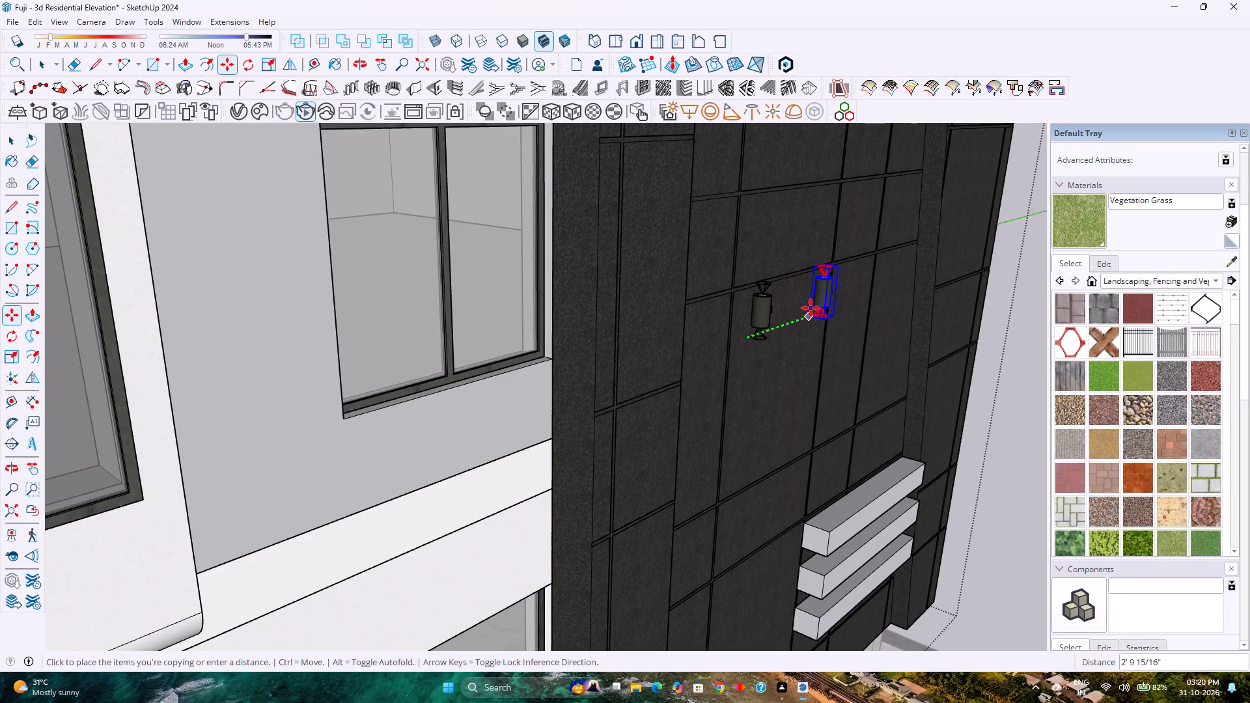
left_click(845, 291)
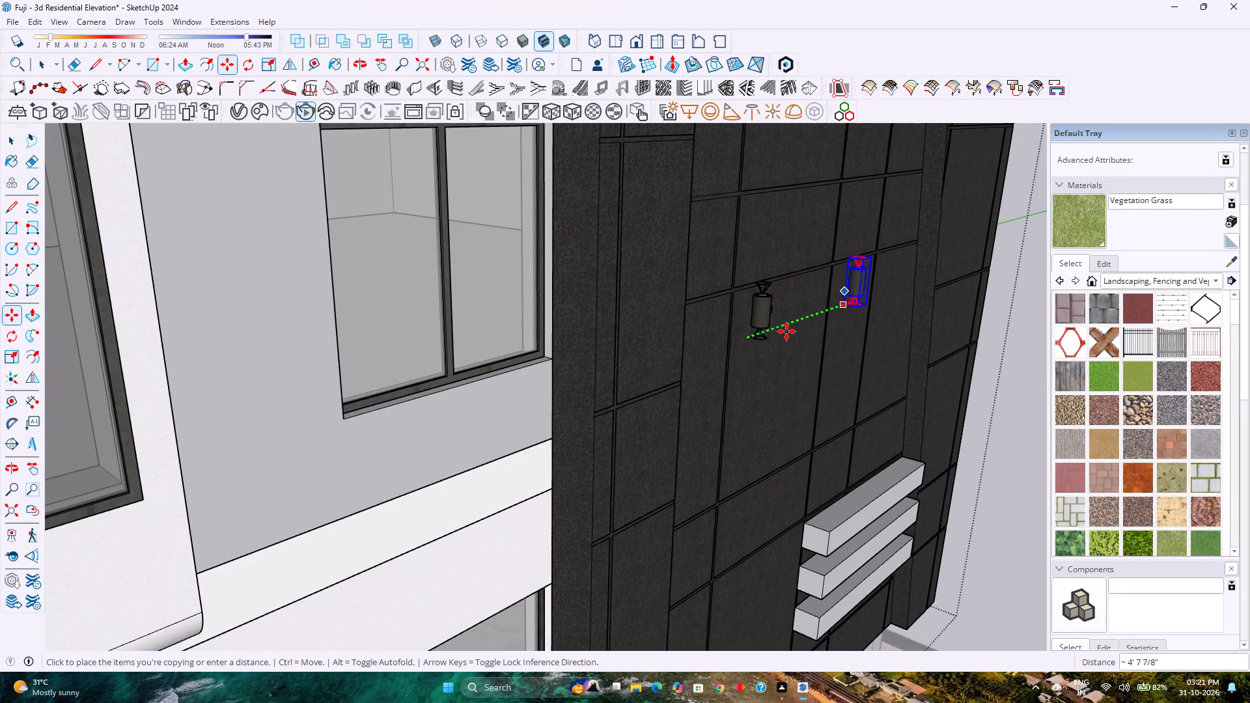
Copy the wall light about 19' 4" onto the dark cladding between the two lower side windows.
scroll(786, 332, "down", 10)
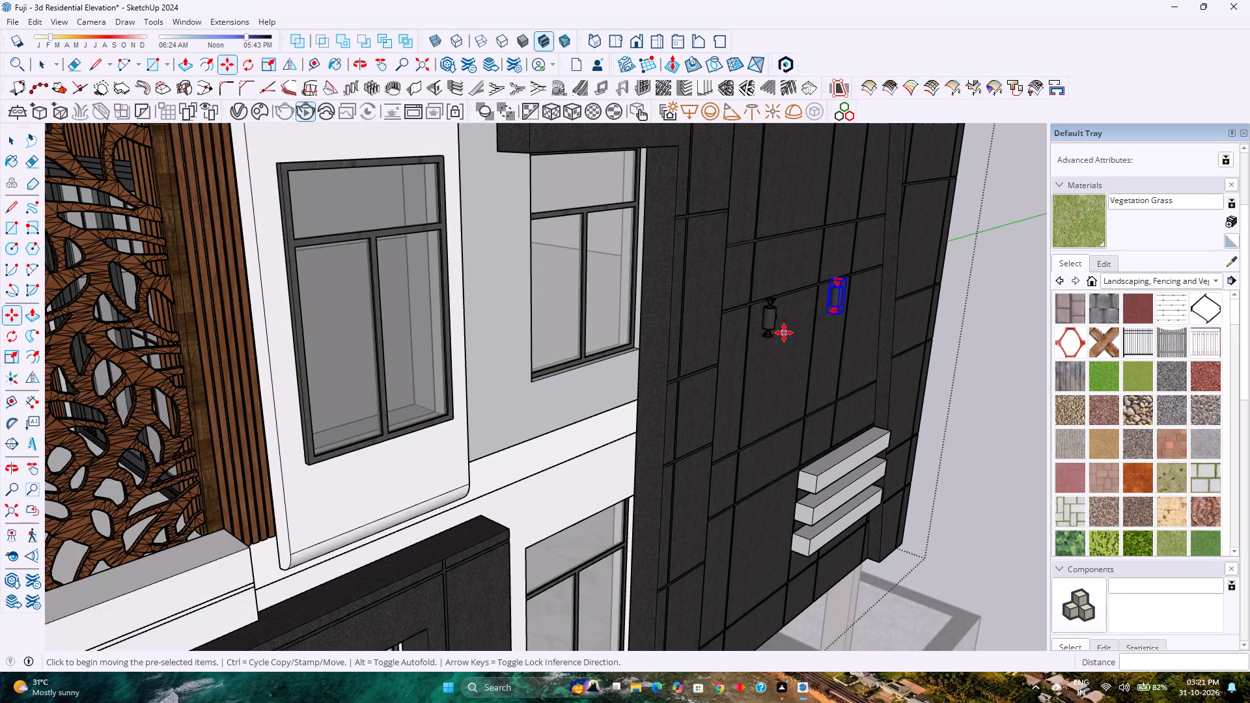
scroll(784, 333, "down", 5)
scroll(782, 383, "up", 4)
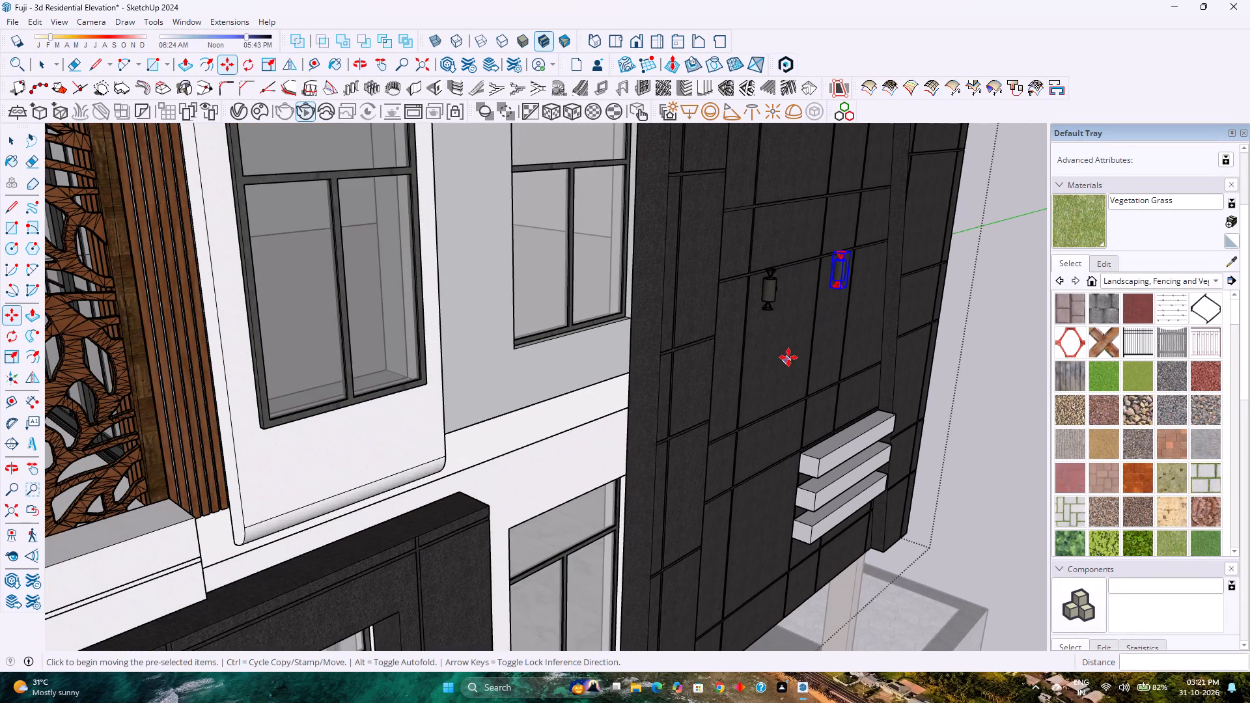
scroll(792, 350, "up", 1)
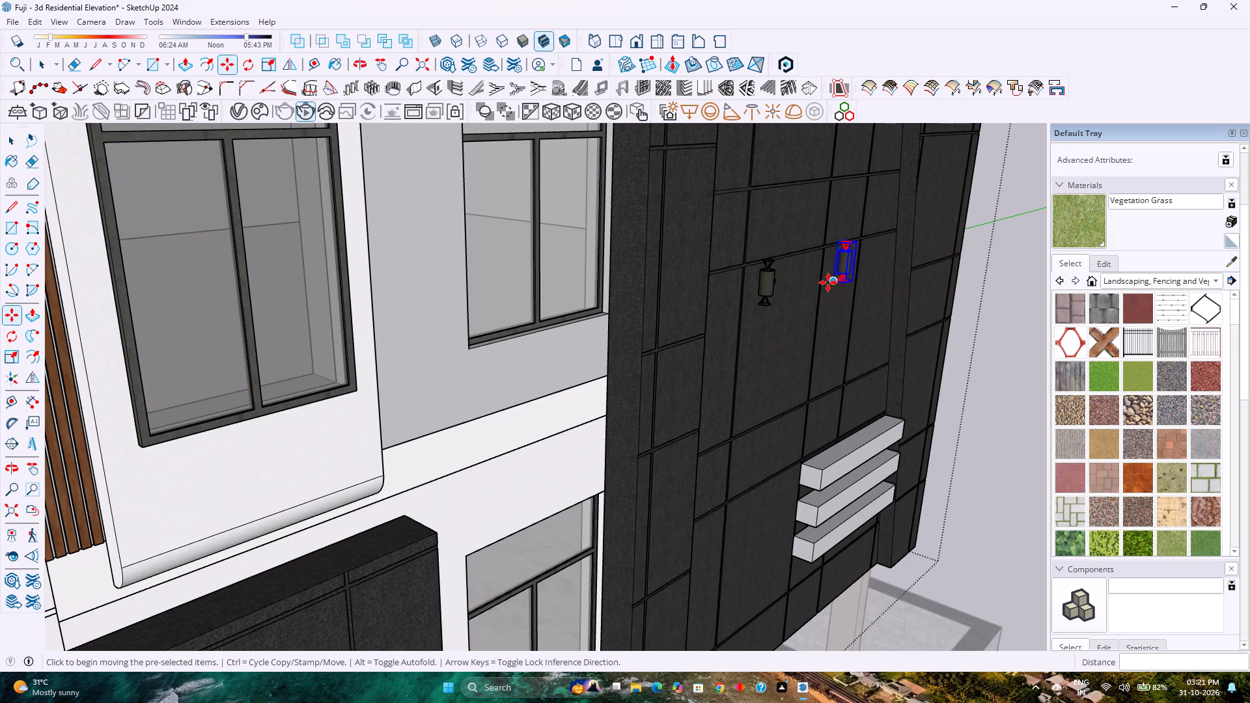
left_click(828, 283)
scroll(777, 355, "down", 5)
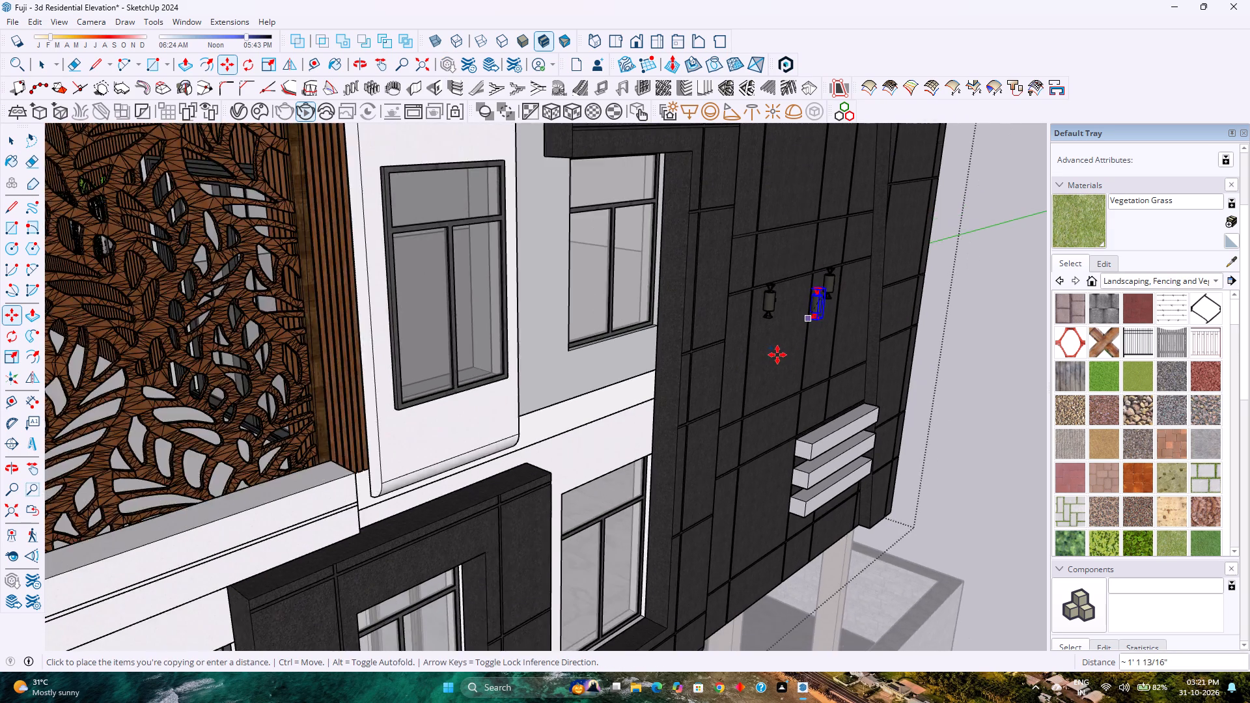
scroll(777, 355, "down", 4)
scroll(620, 583, "up", 3)
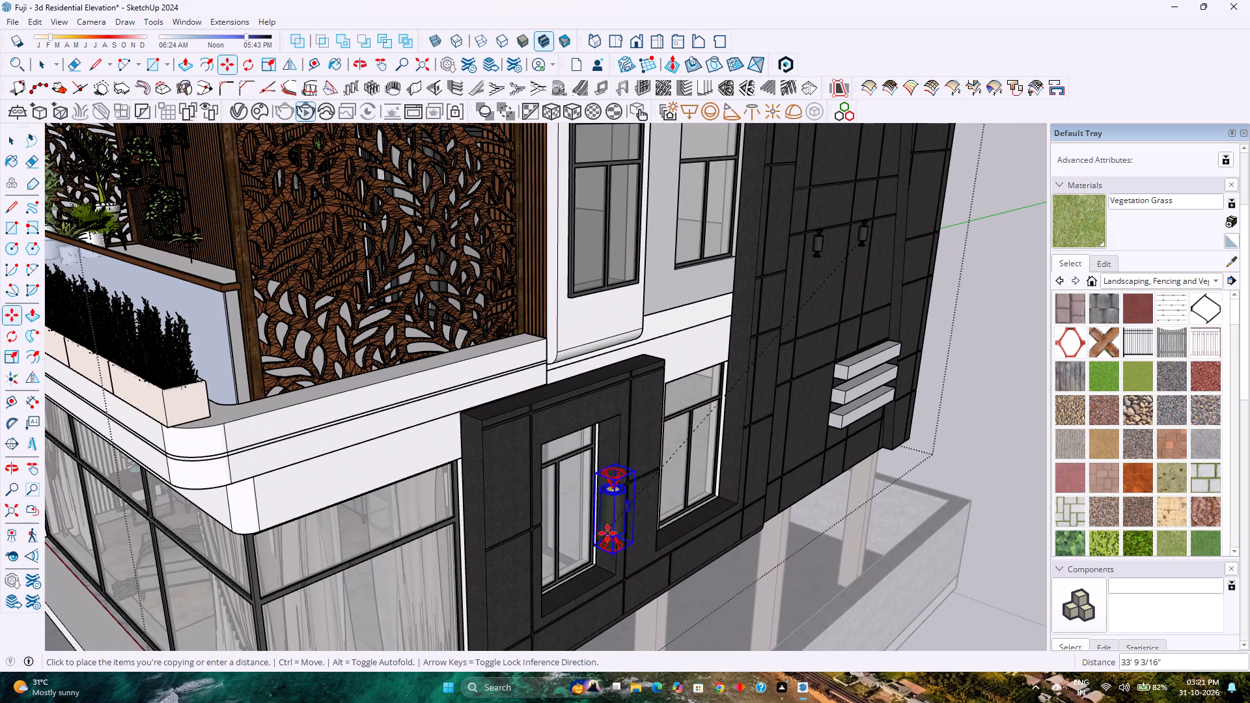
scroll(628, 505, "up", 4)
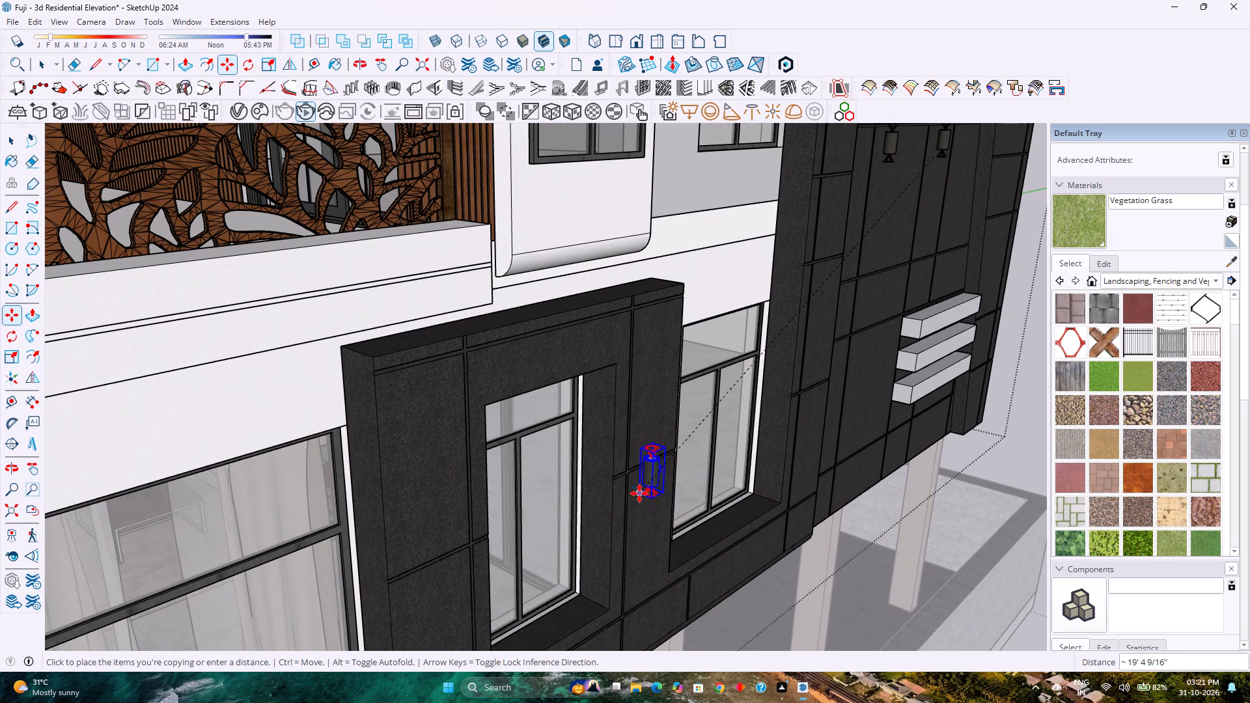
left_click(641, 491)
Copy the wall light about 33' 9" from the side cladding onto the white front wall inside the rounded frame, beside the narrow window.
scroll(641, 491, "down", 5)
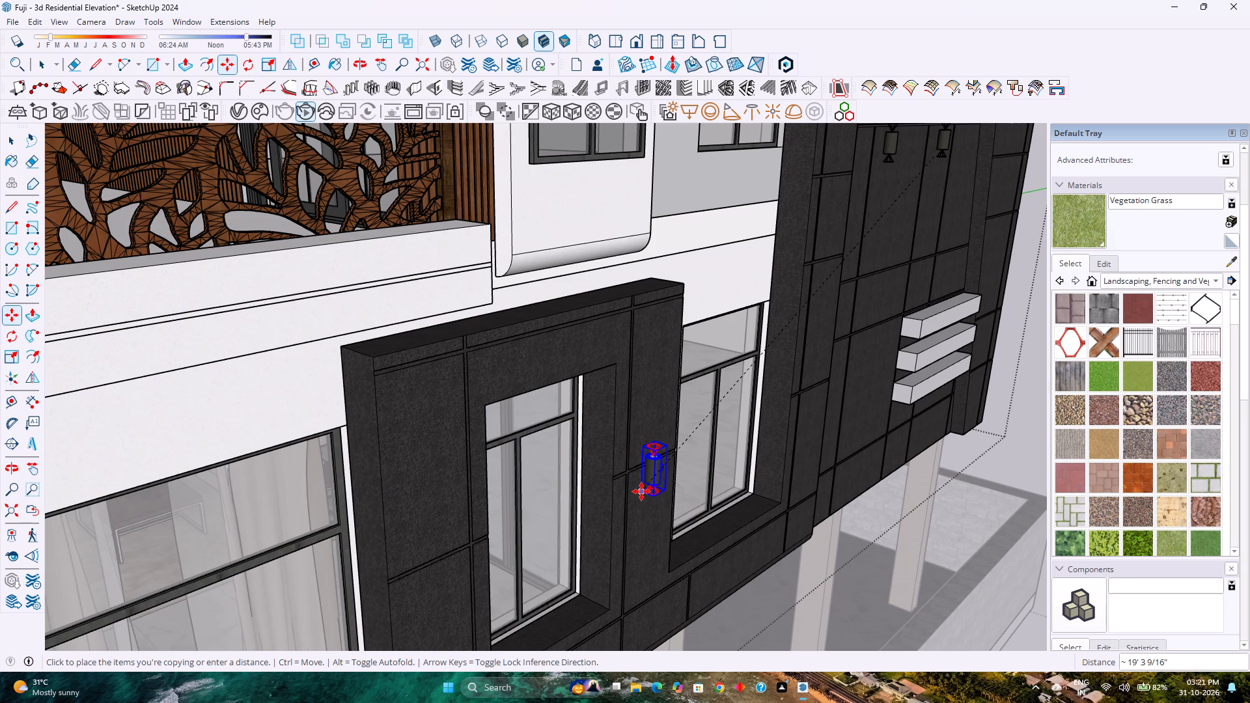
scroll(641, 491, "down", 8)
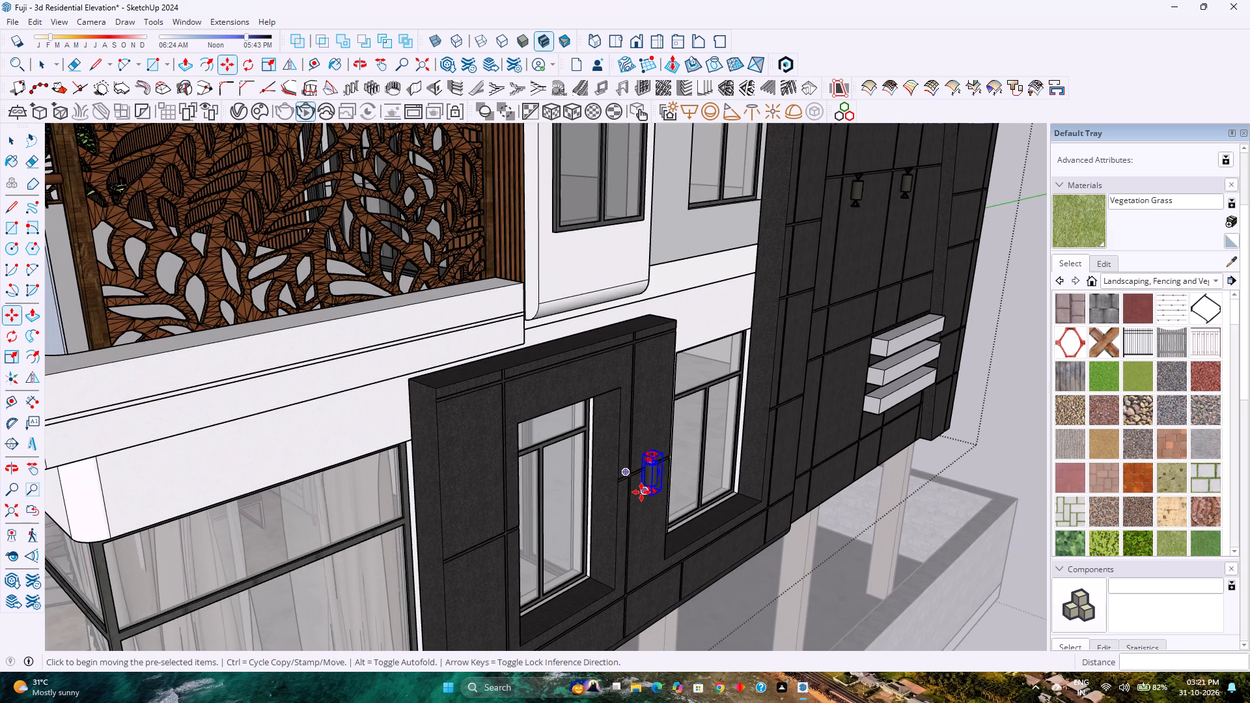
scroll(641, 492, "down", 10)
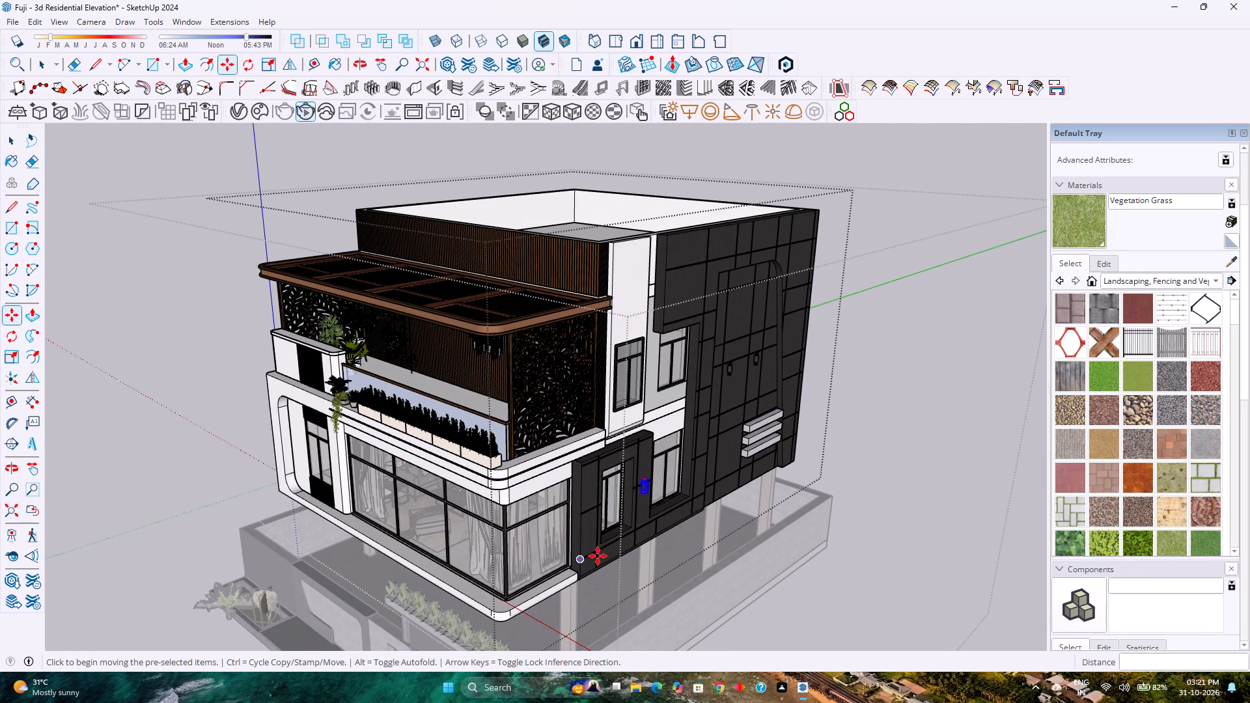
scroll(606, 550, "up", 11)
scroll(606, 549, "down", 3)
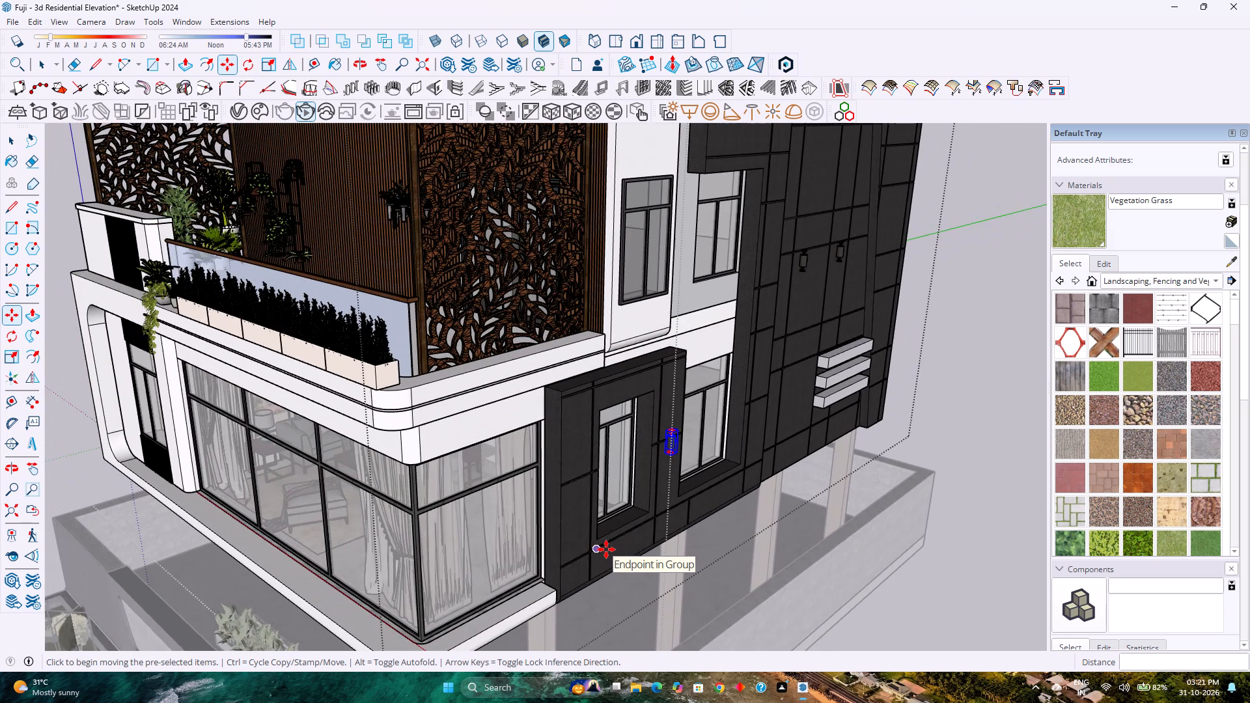
scroll(665, 419, "down", 1)
scroll(665, 419, "up", 15)
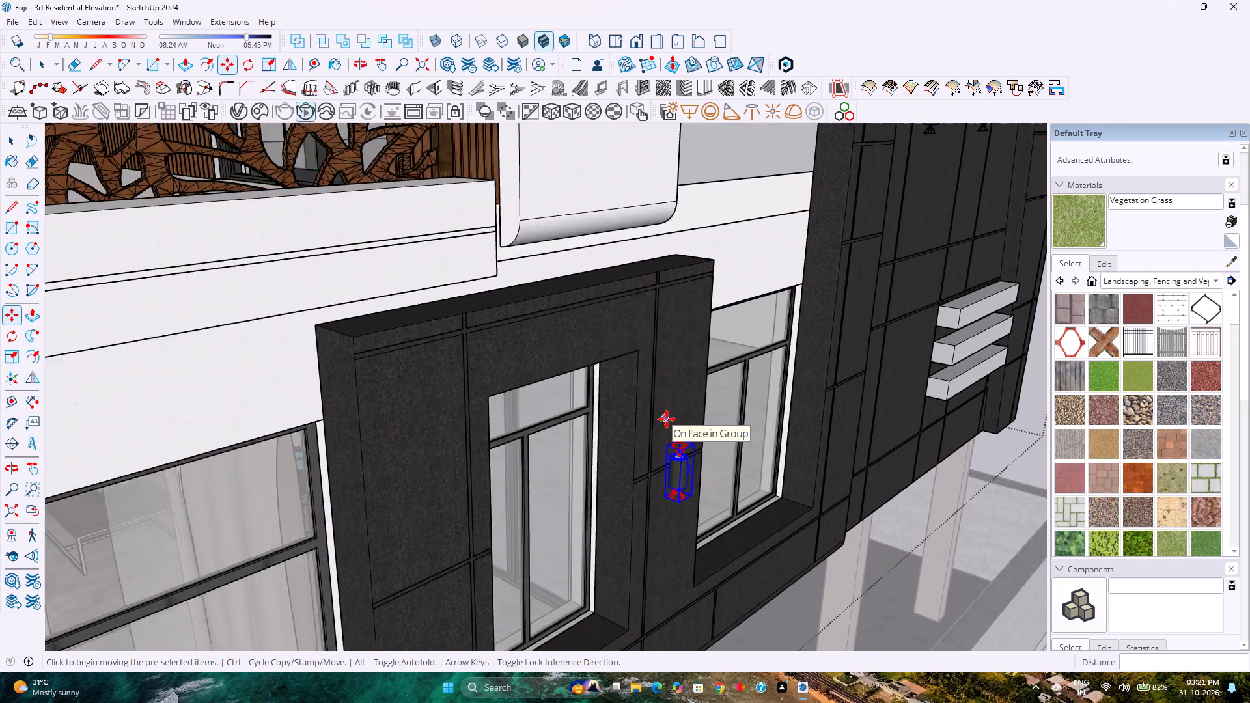
scroll(667, 419, "up", 5)
left_click(690, 450)
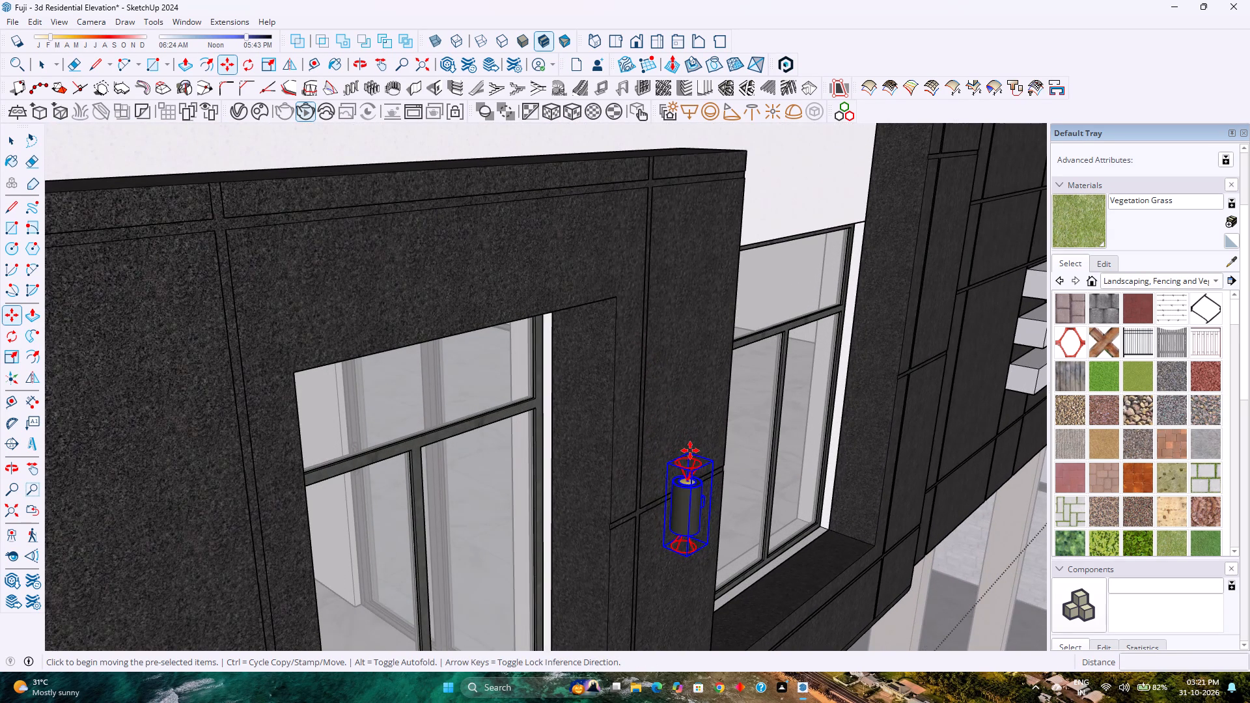
scroll(616, 519, "down", 15)
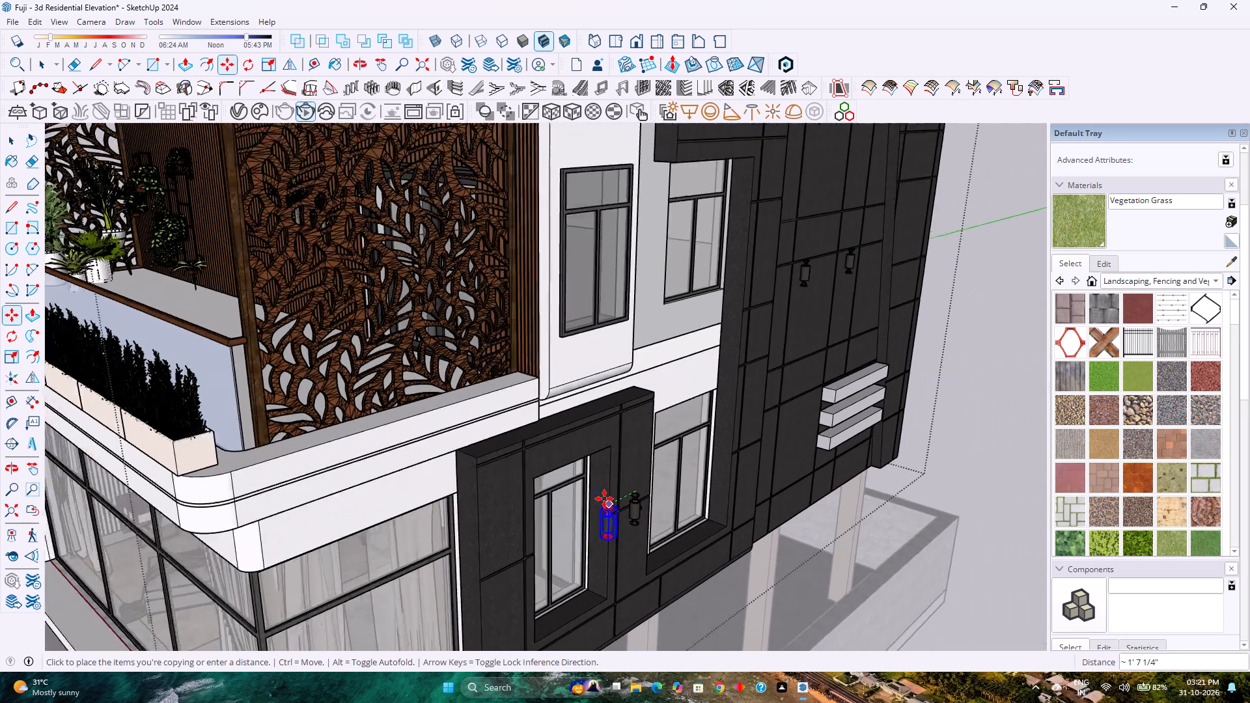
scroll(604, 499, "down", 13)
scroll(415, 484, "up", 3)
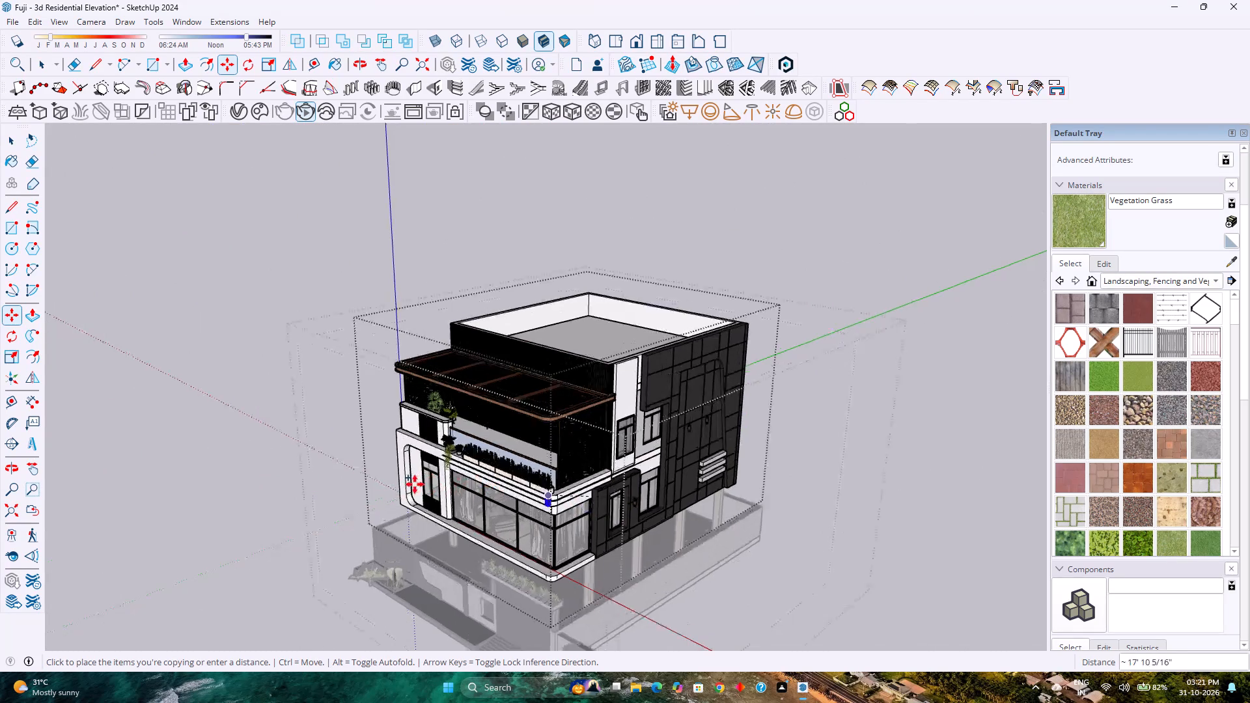
scroll(415, 484, "up", 18)
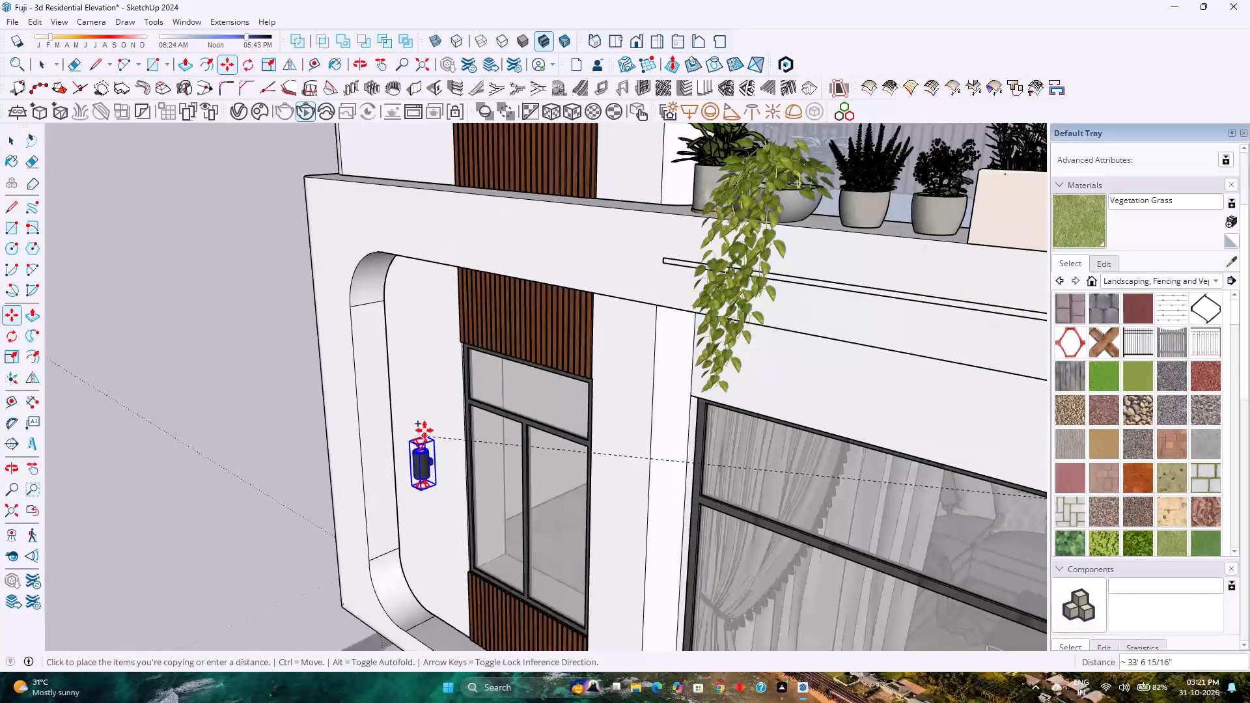
left_click(418, 420)
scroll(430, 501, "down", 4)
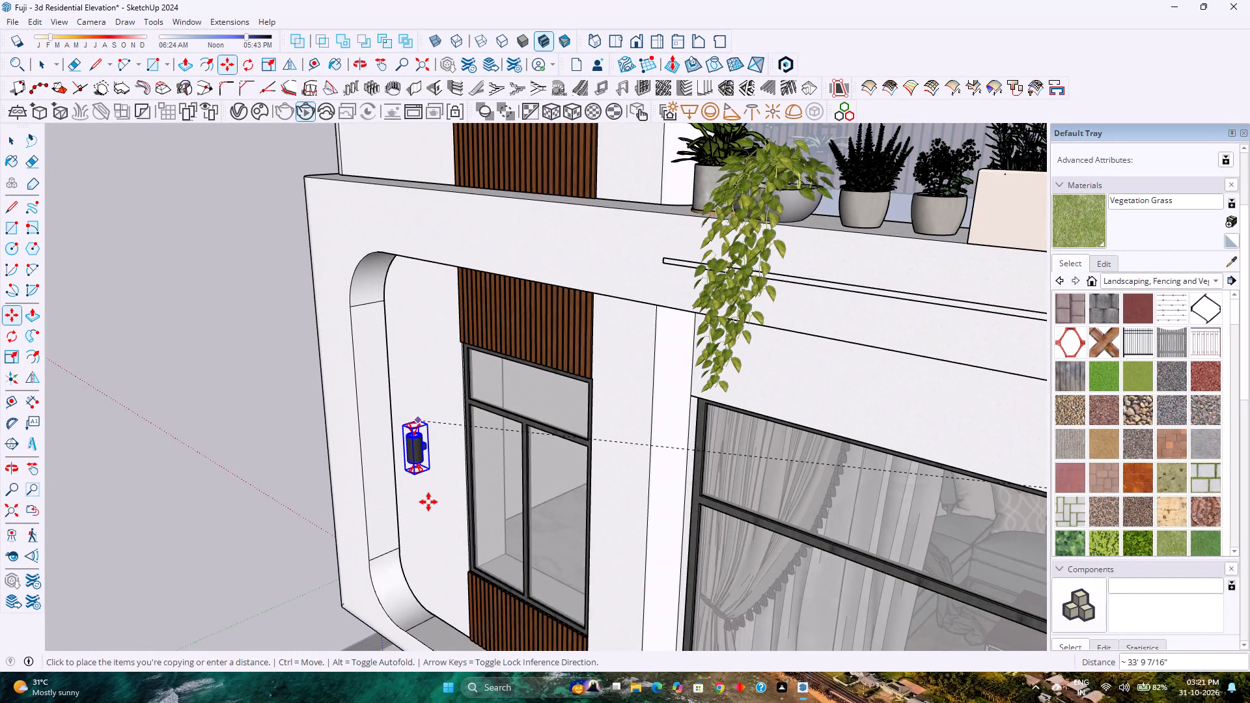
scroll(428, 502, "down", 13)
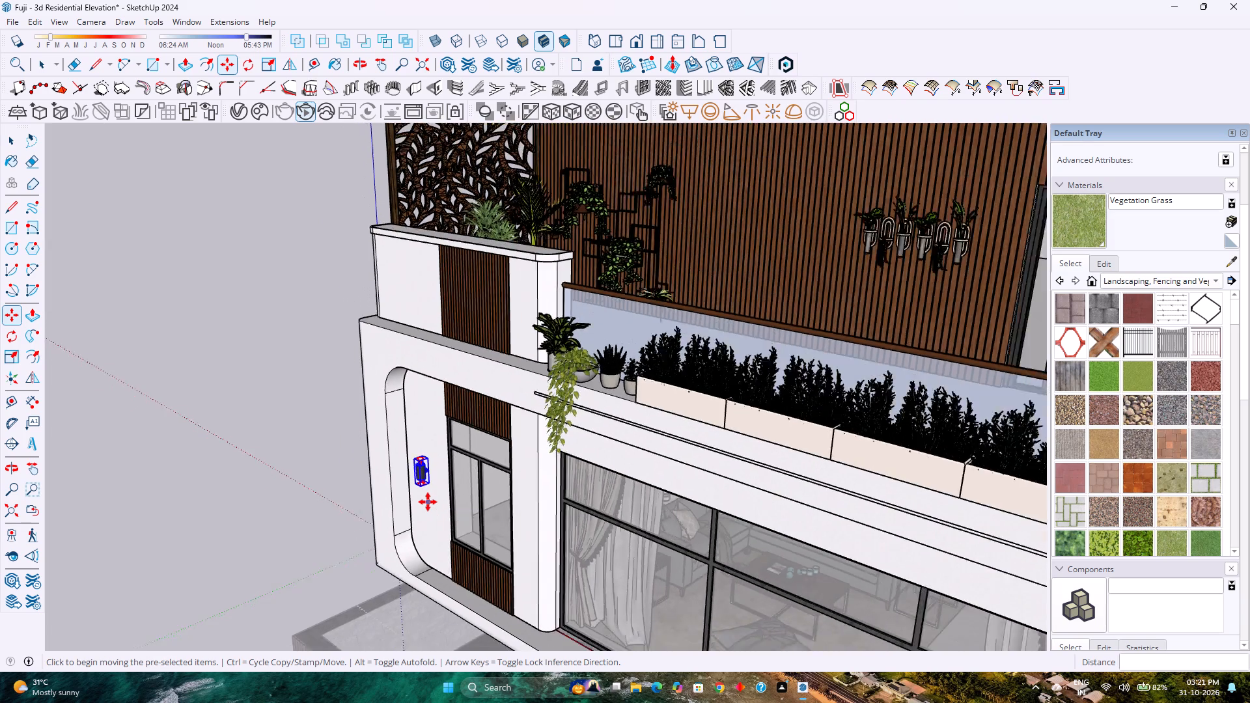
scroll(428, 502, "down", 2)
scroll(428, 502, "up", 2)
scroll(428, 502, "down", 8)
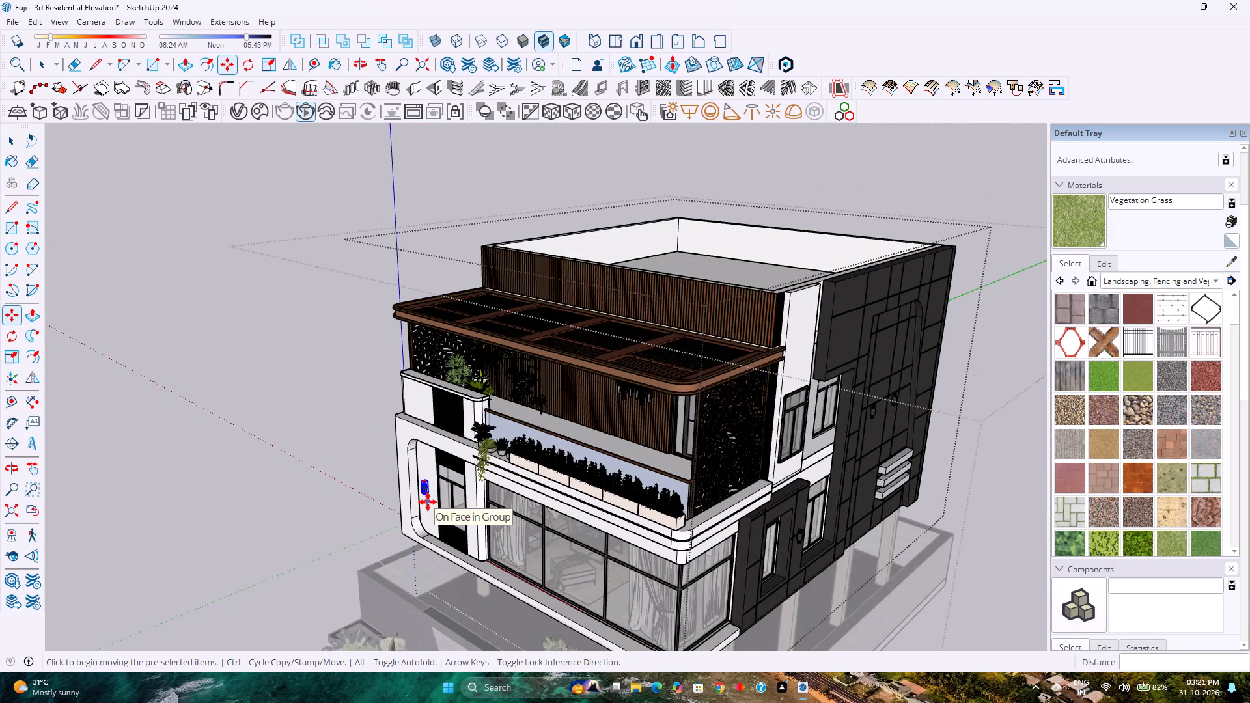
Deselect the copied wall light and close the house group's editing to return to the whole model.
scroll(428, 502, "down", 4)
scroll(426, 559, "down", 2)
scroll(425, 558, "up", 5)
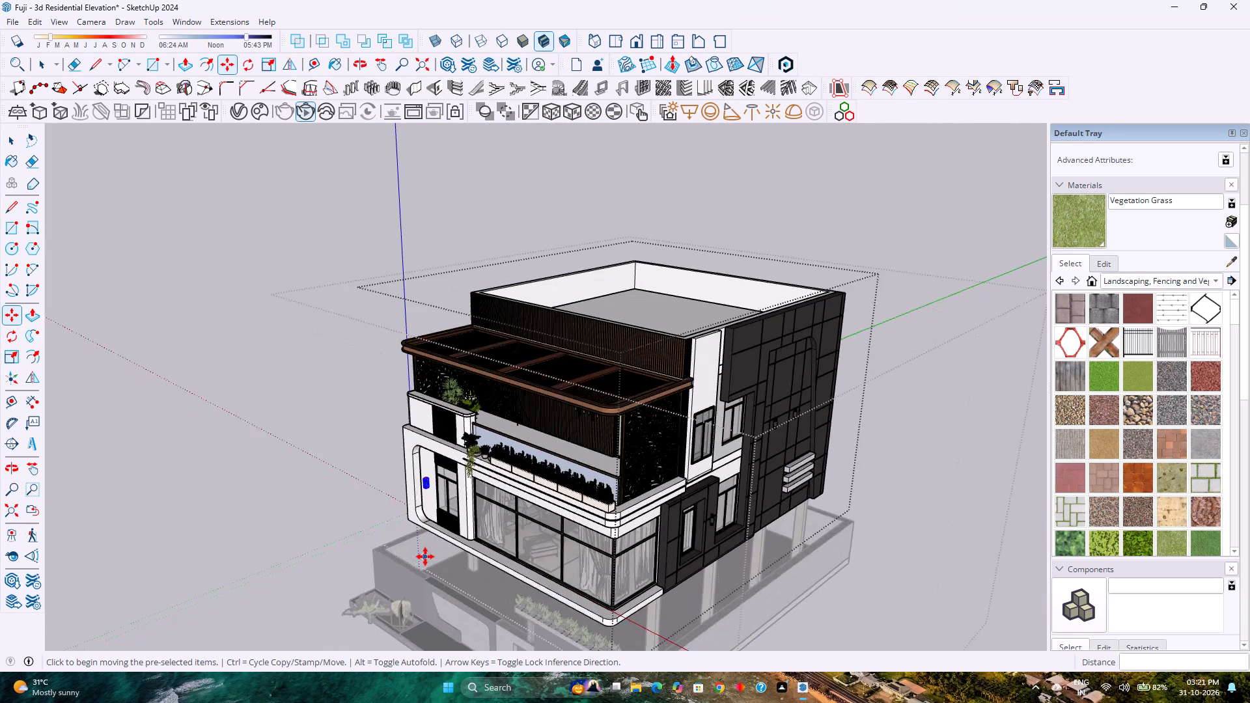
scroll(425, 557, "up", 1)
middle_click_drag(425, 555, 450, 487)
middle_click(464, 474)
middle_click(464, 474)
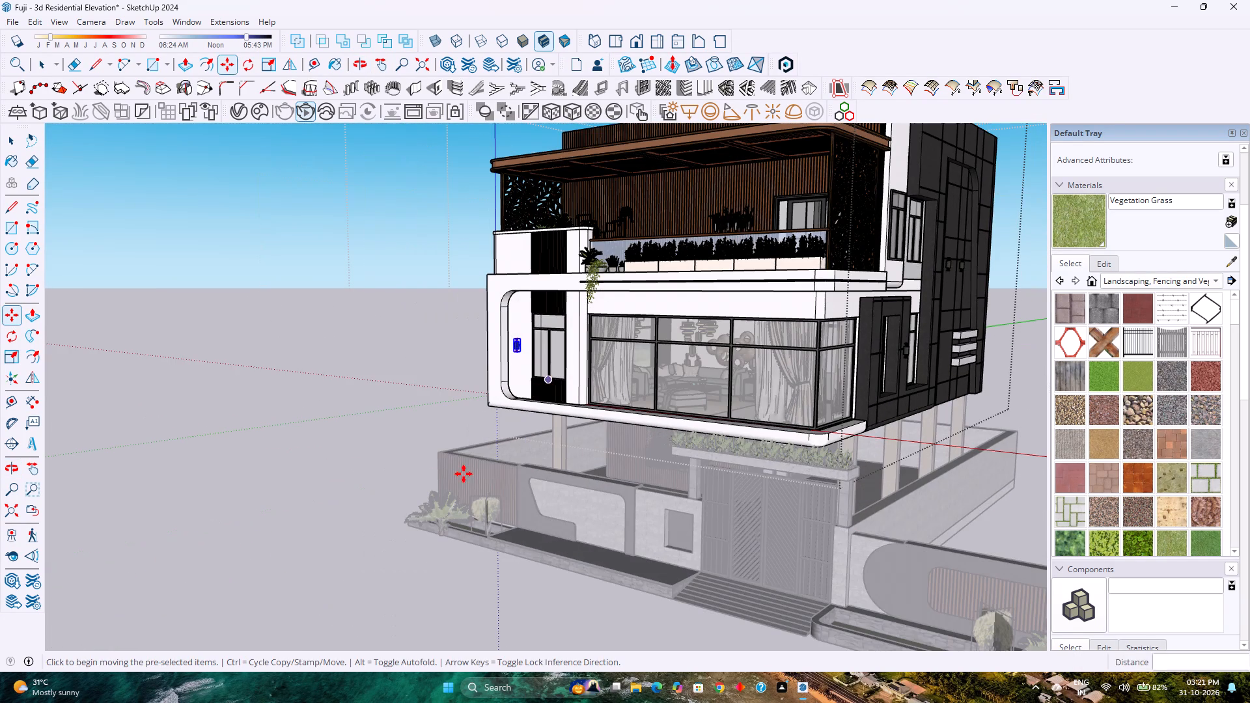
key("space")
scroll(469, 480, "down", 6)
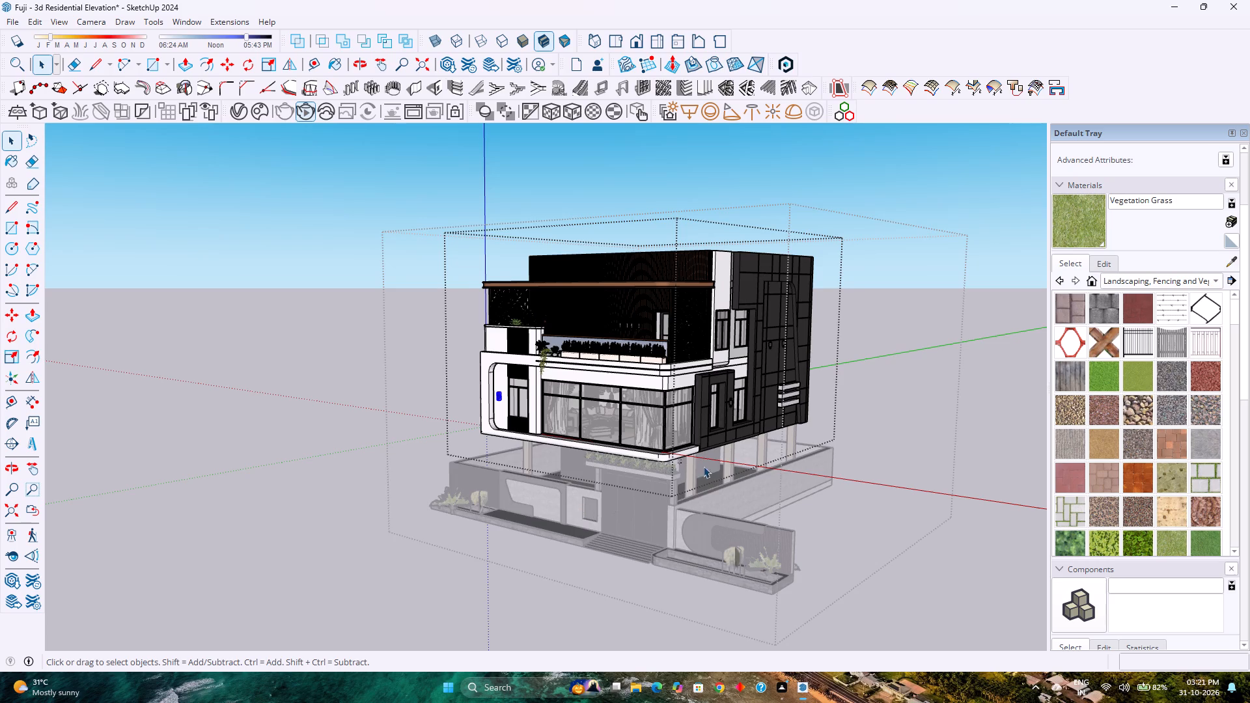
scroll(699, 455, "up", 4)
key("Escape")
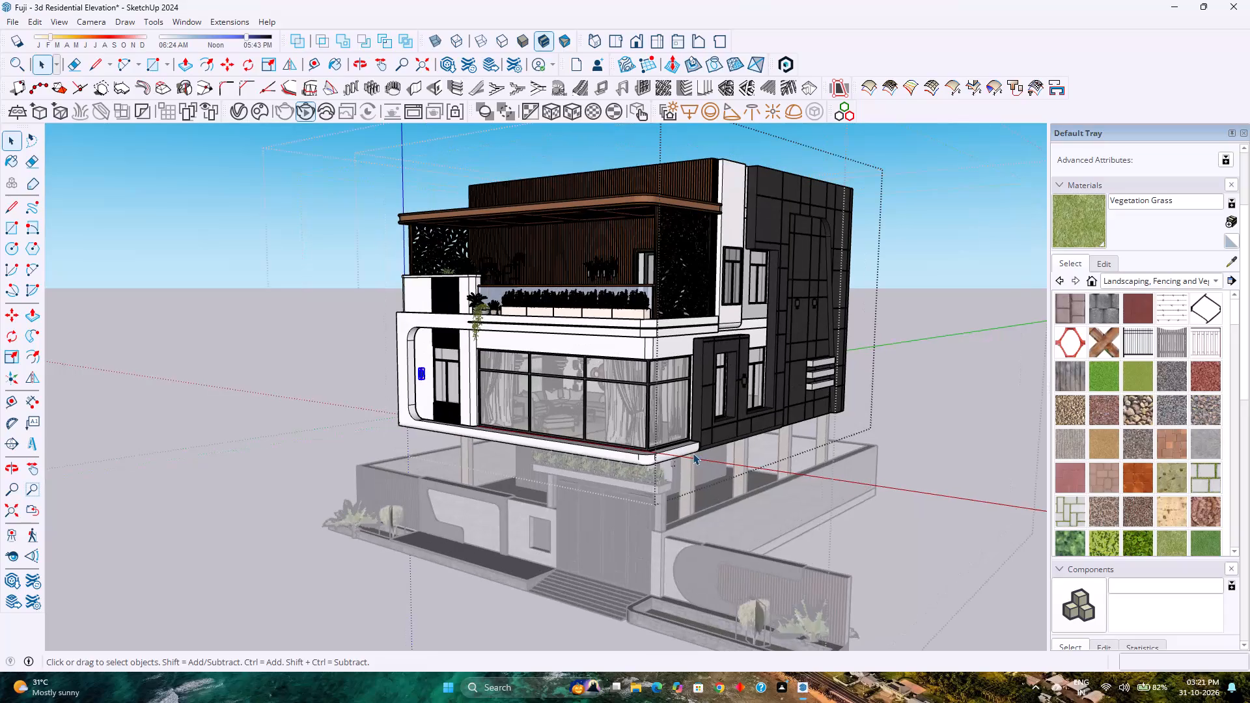
Bring up the Chaos Cosmos asset library.
scroll(687, 455, "up", 1)
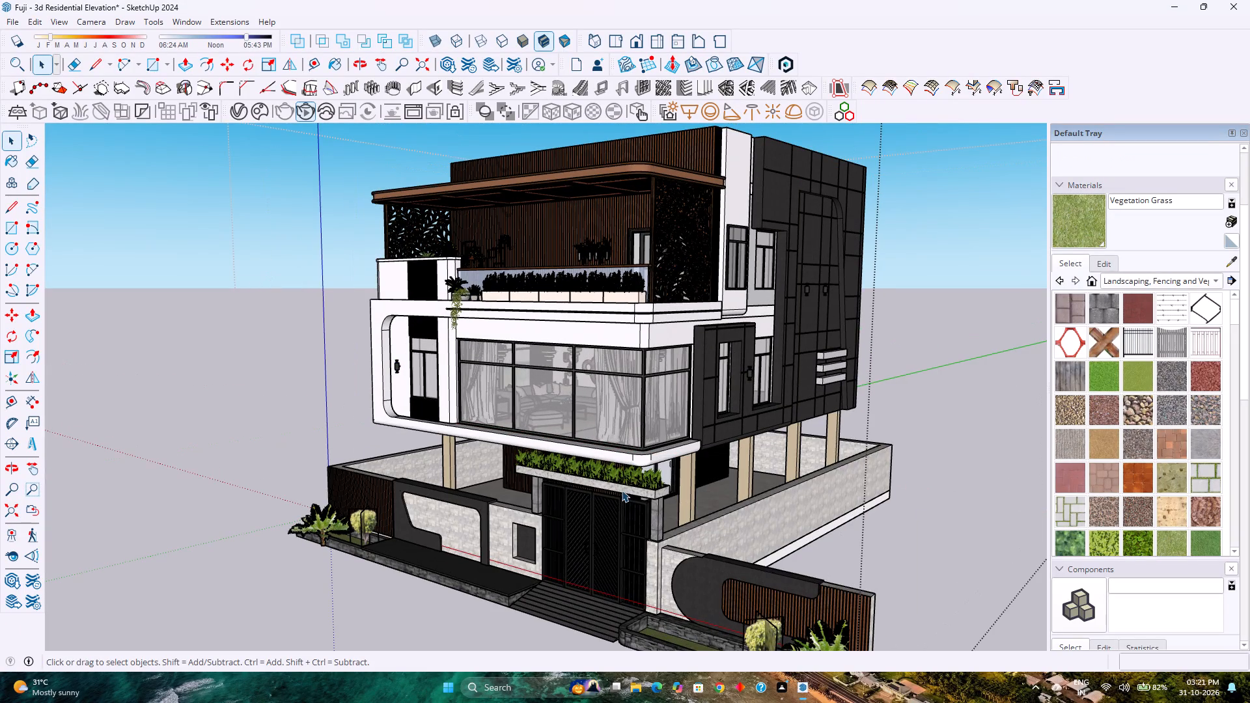
middle_click_drag(846, 530, 898, 538)
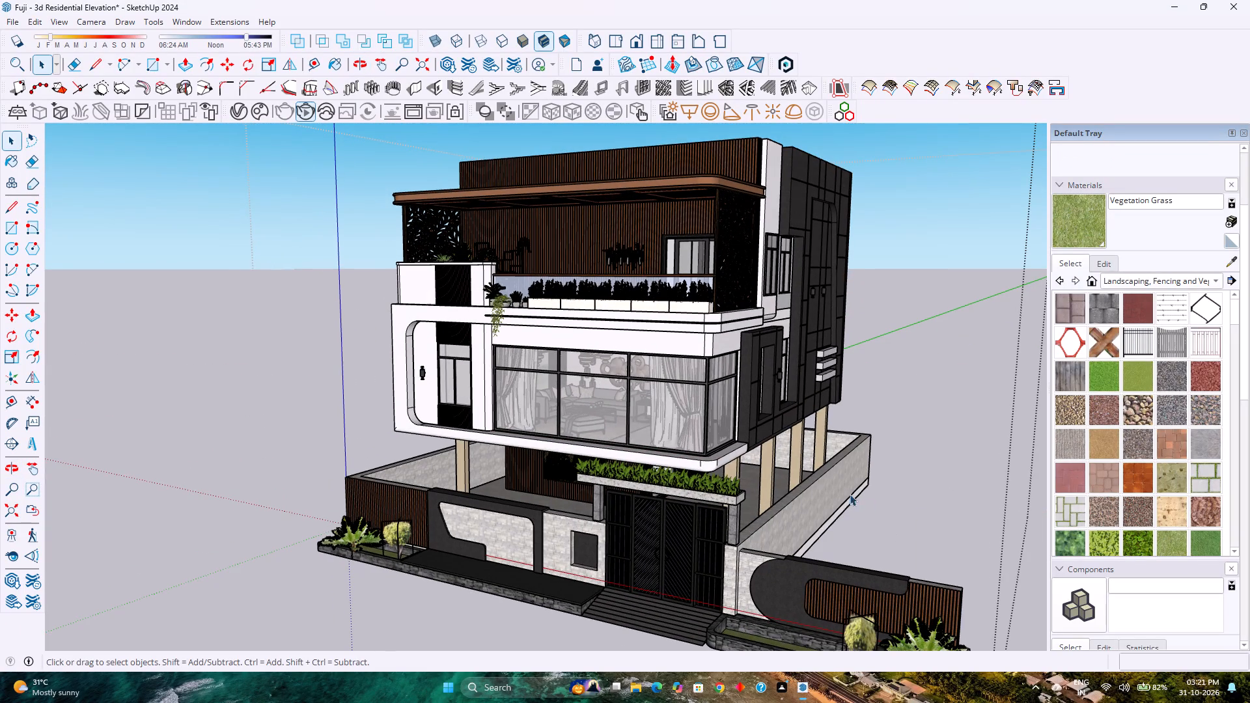
scroll(917, 428, "up", 2)
scroll(882, 426, "down", 2)
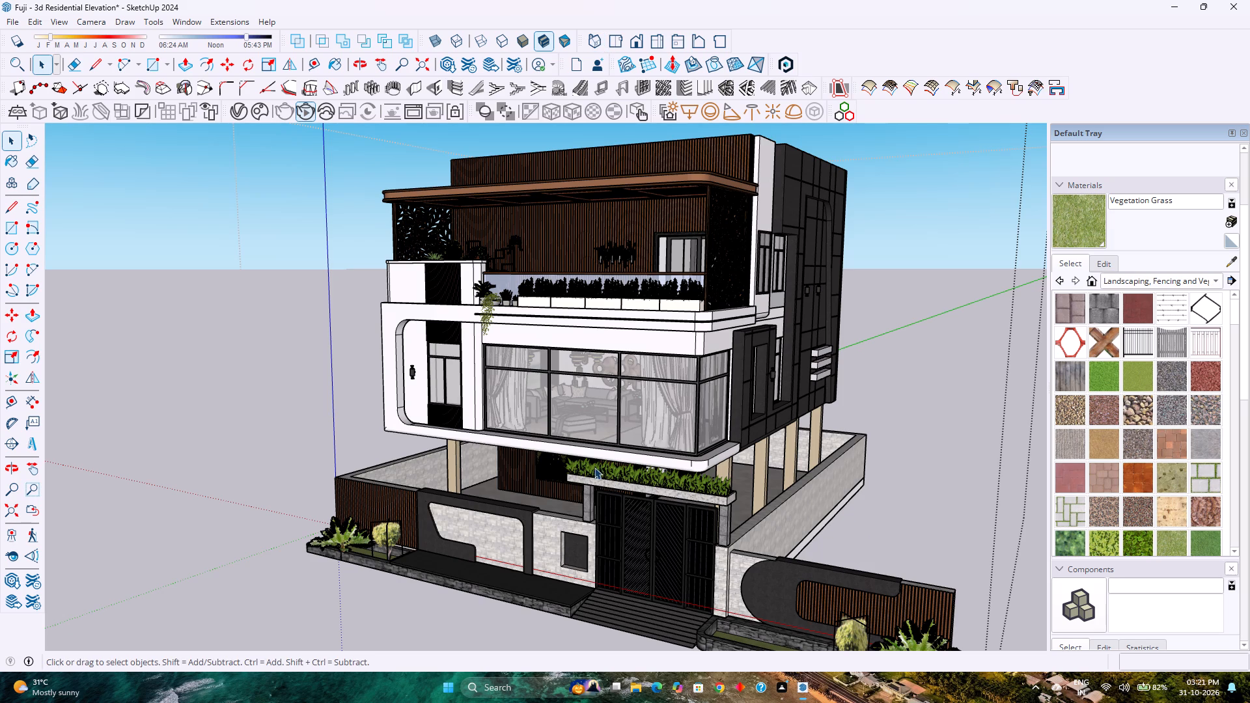
left_click(252, 109)
left_click(349, 44)
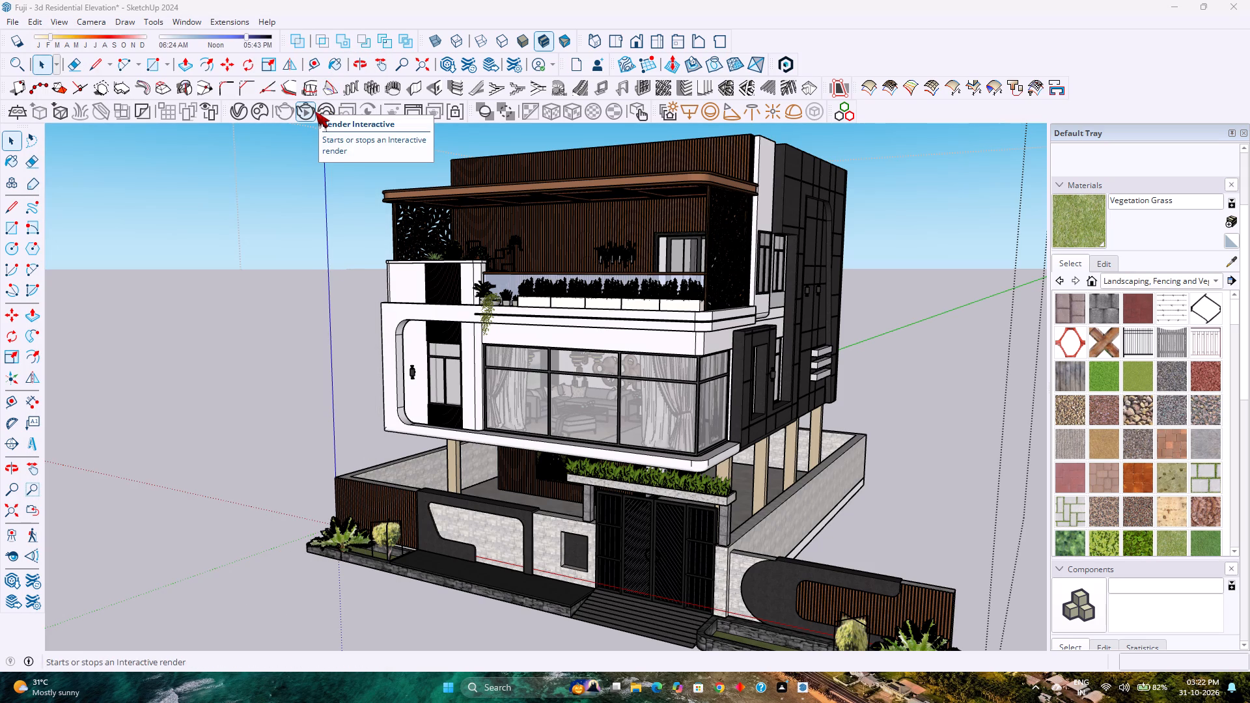
Stop the running V-Ray interactive render.
left_click(309, 112)
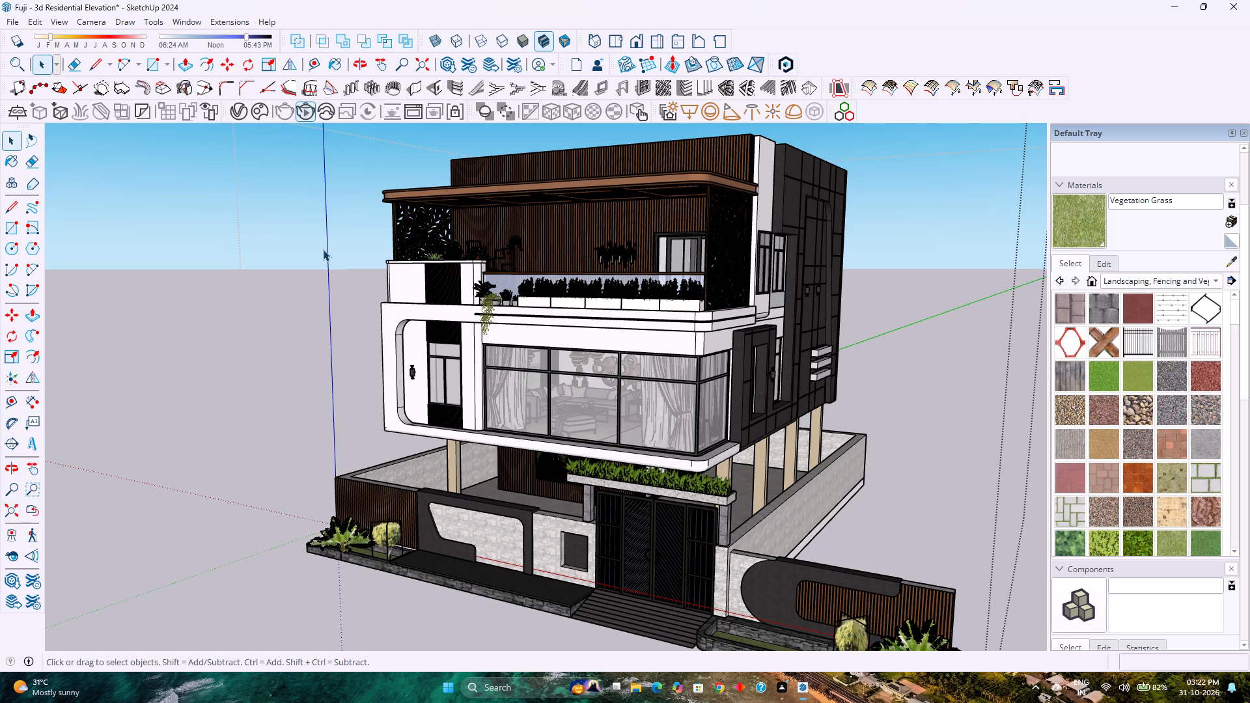
left_click(305, 111)
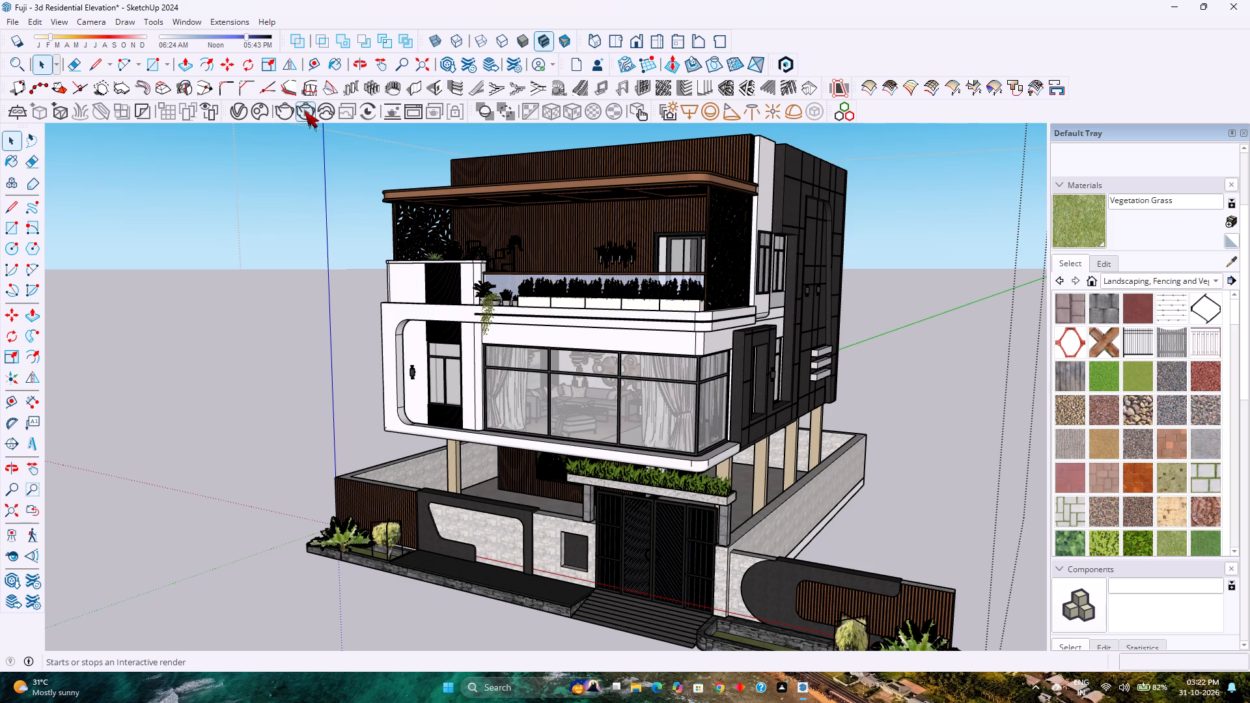
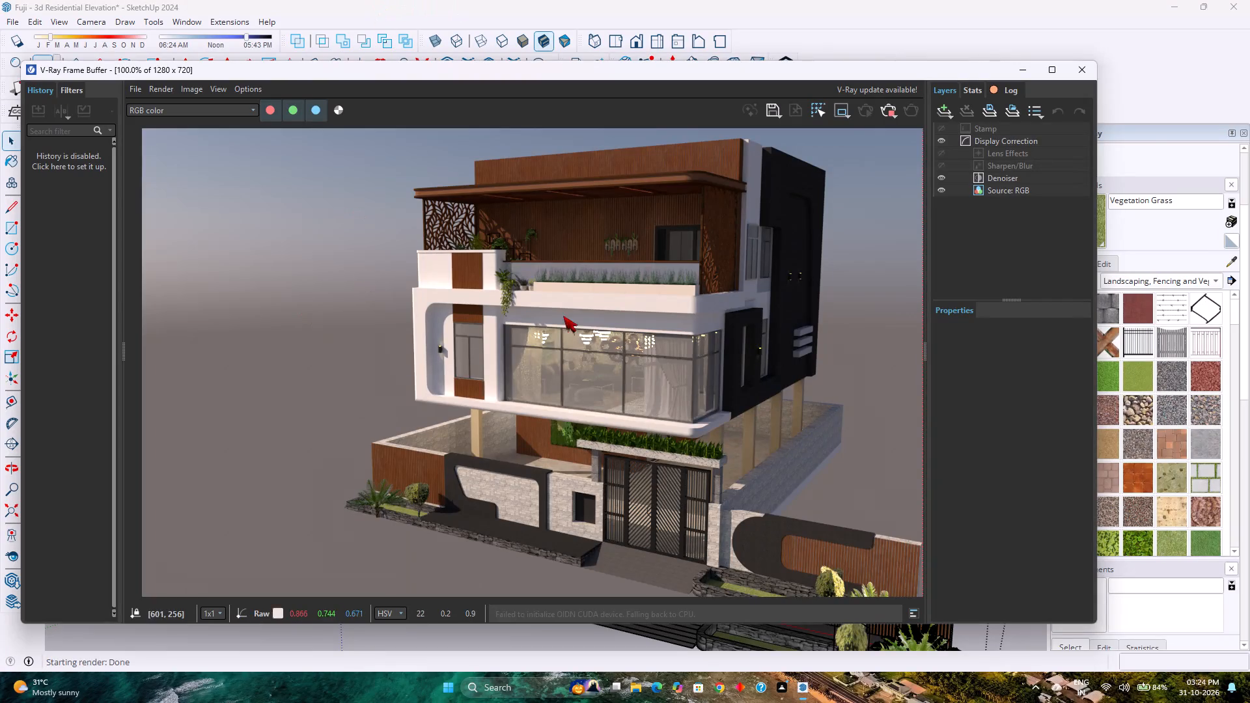
Look over the rendered upper floors of the house up close and close the V-Ray Frame Buffer.
scroll(686, 345, "up", 1)
scroll(686, 343, "down", 1)
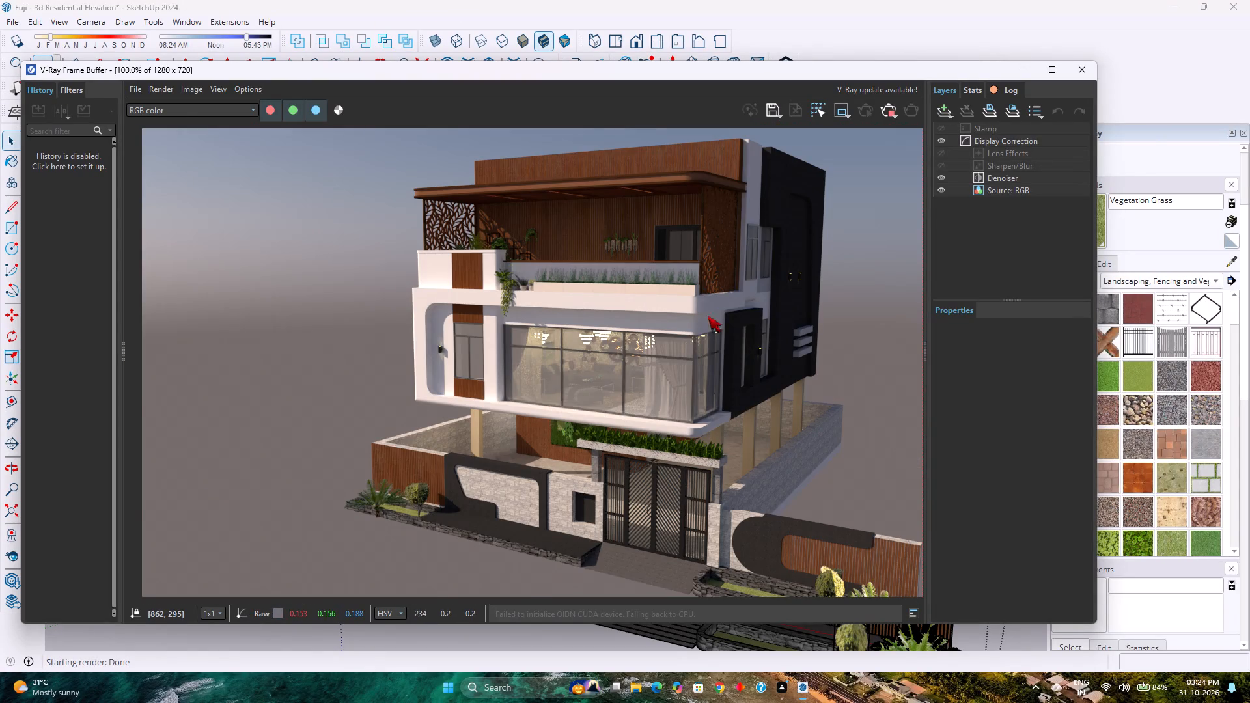
scroll(743, 298, "up", 1)
scroll(743, 297, "down", 1)
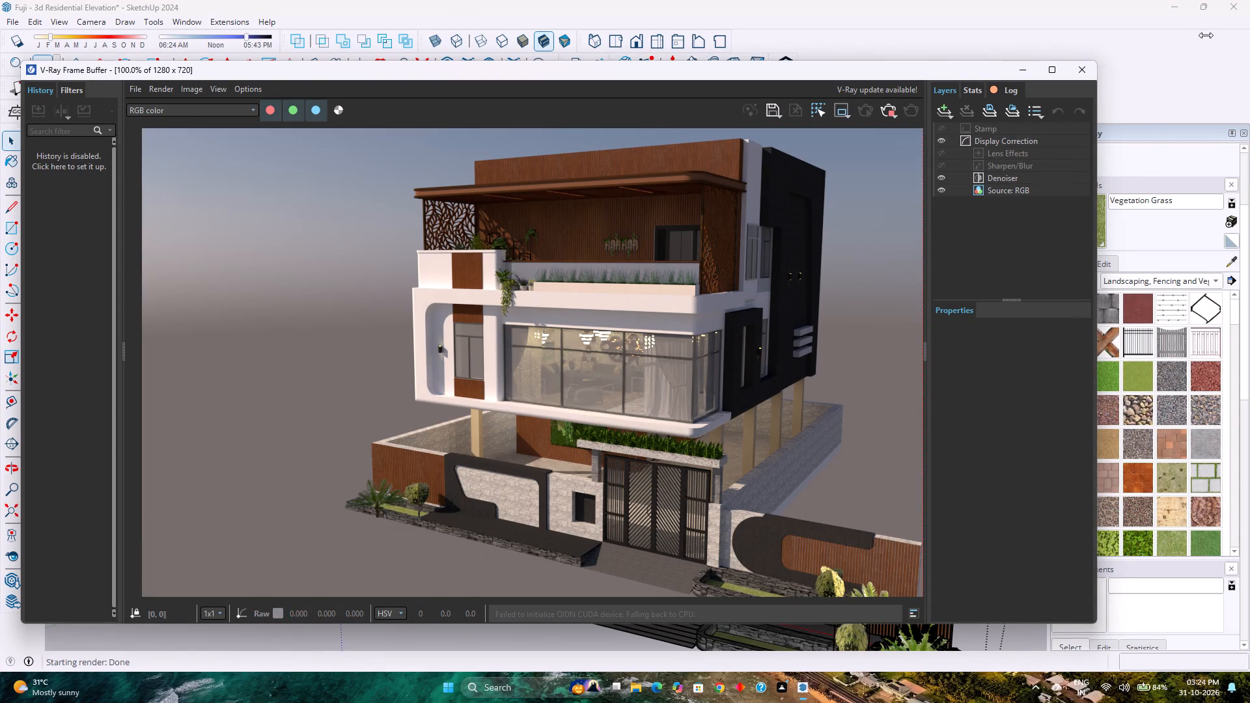
left_click(1089, 78)
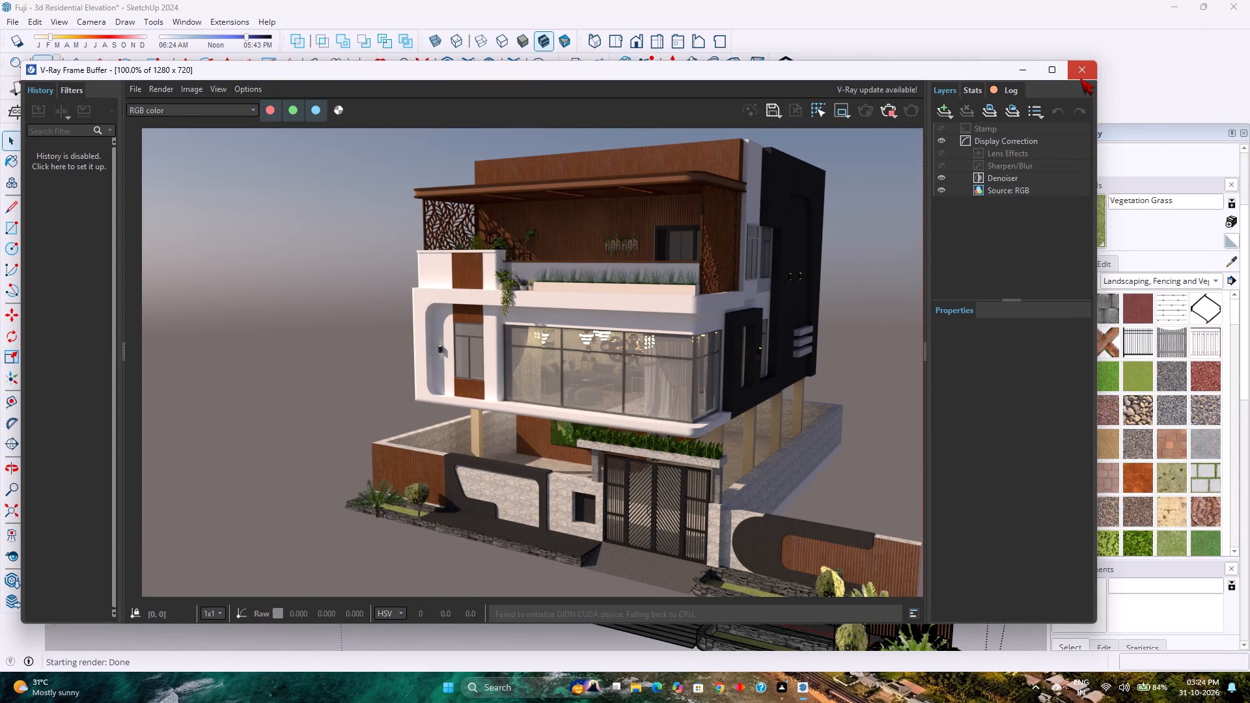
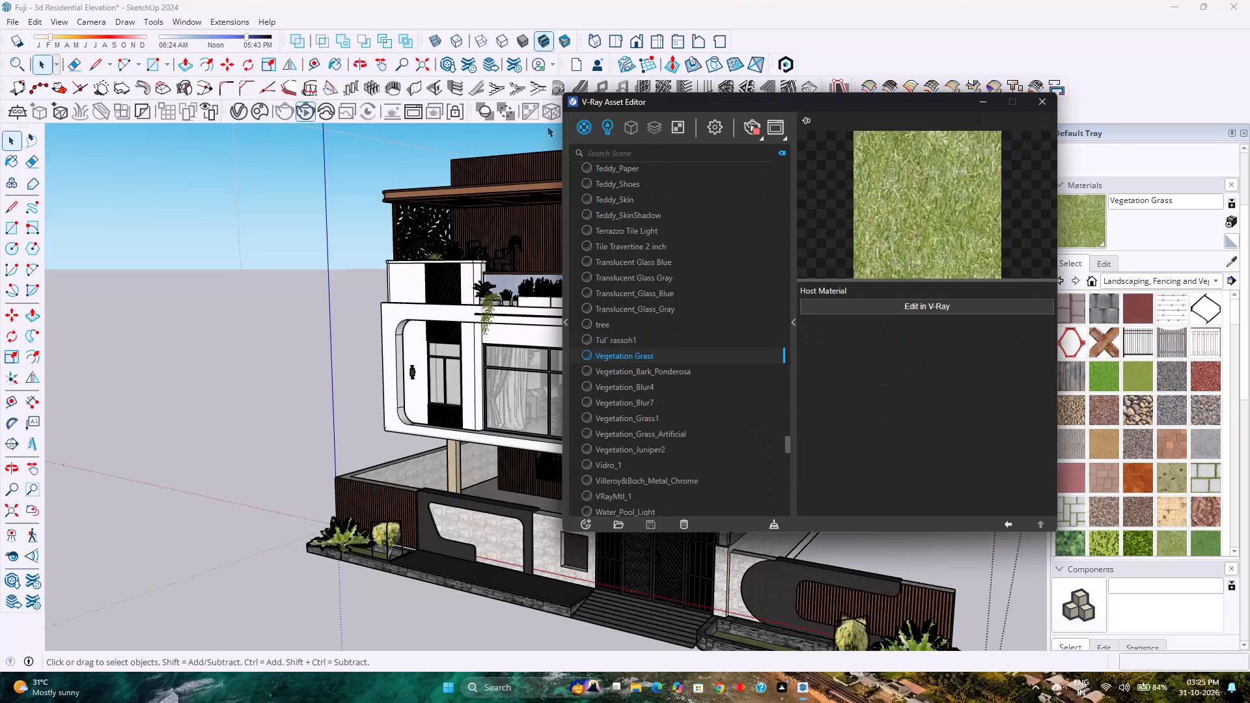
Set V-Ray Spot Light#4 to an intensity of 10 with units in Radiant power (W).
left_click(612, 127)
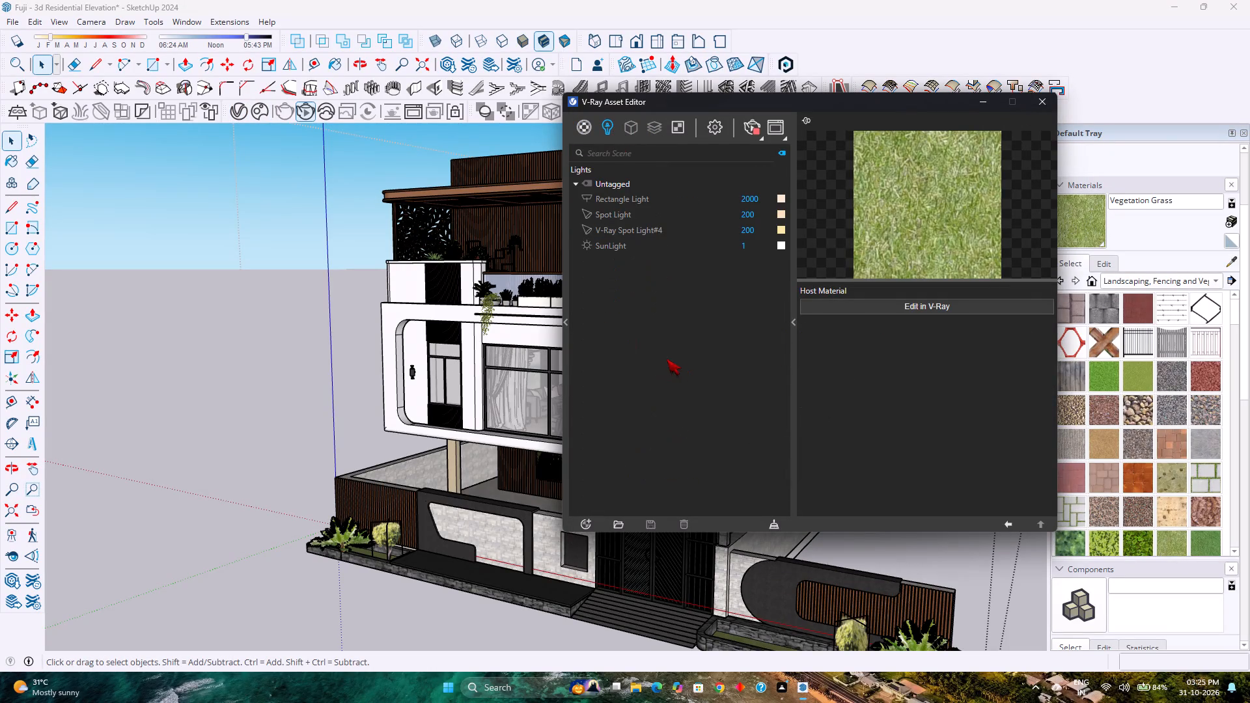
left_click(652, 234)
left_click(947, 366)
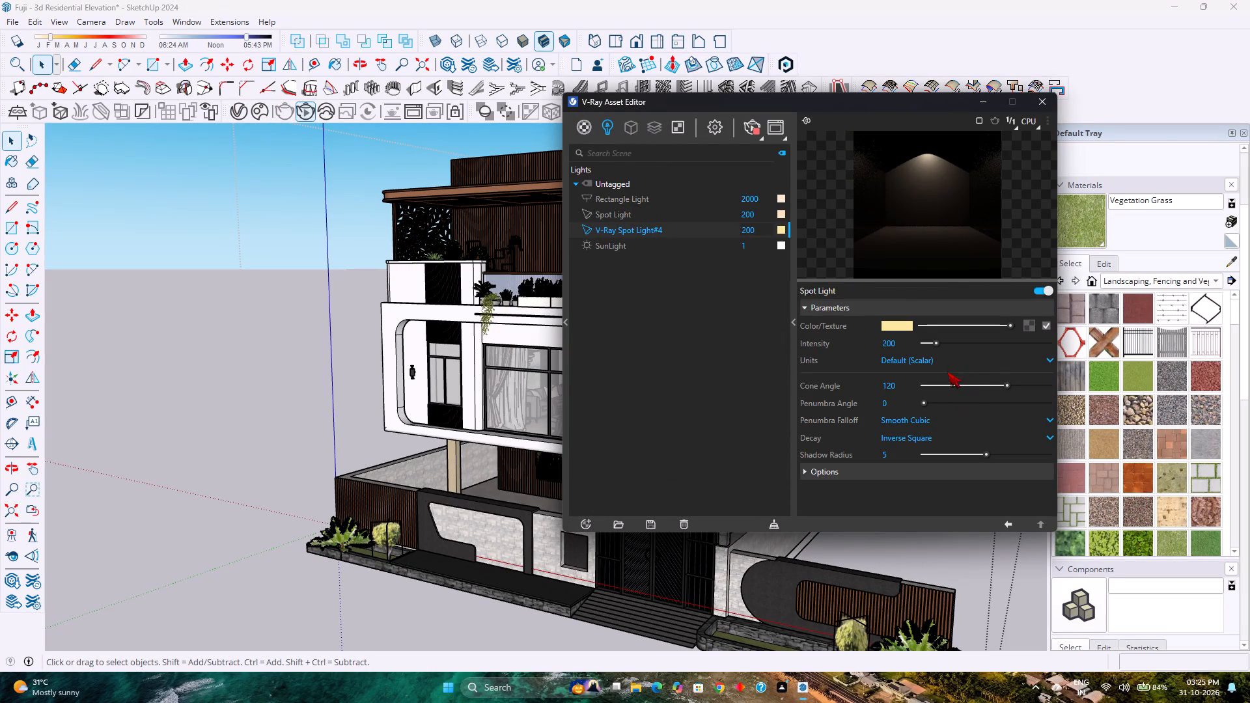
left_click(912, 356)
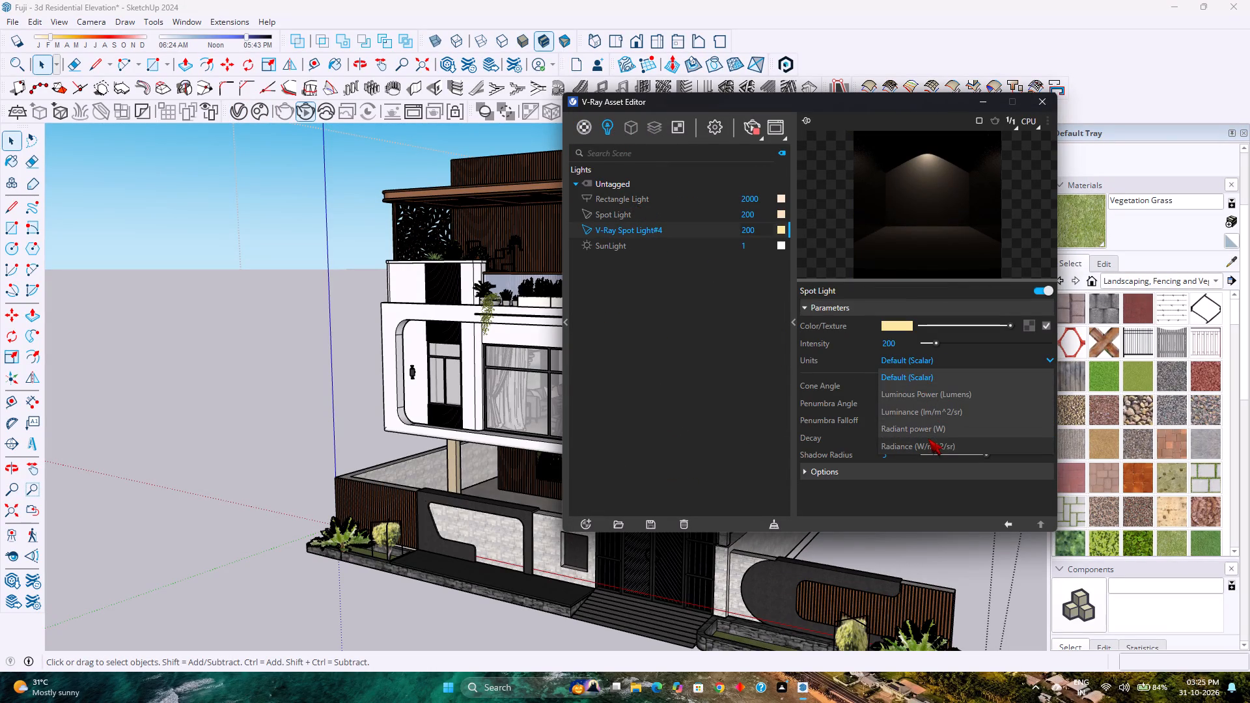
left_click(928, 439)
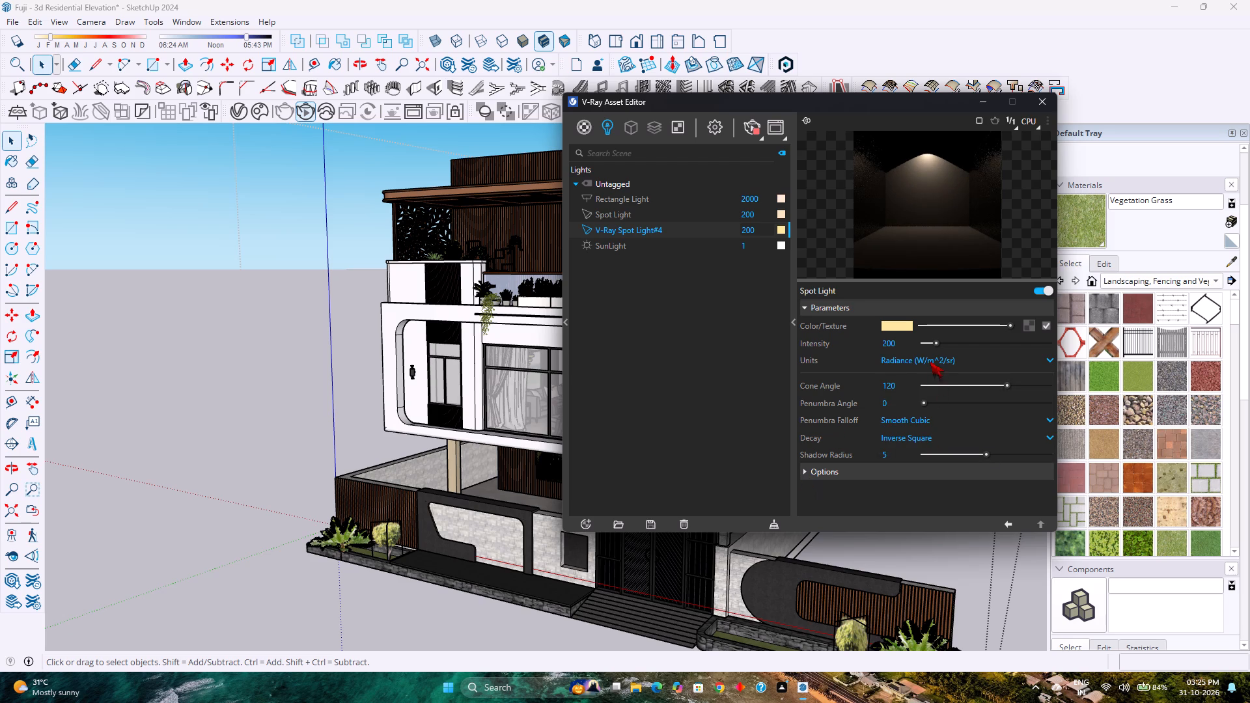
left_click(930, 361)
left_click(924, 428)
double_click(908, 345)
type("10")
key("Return")
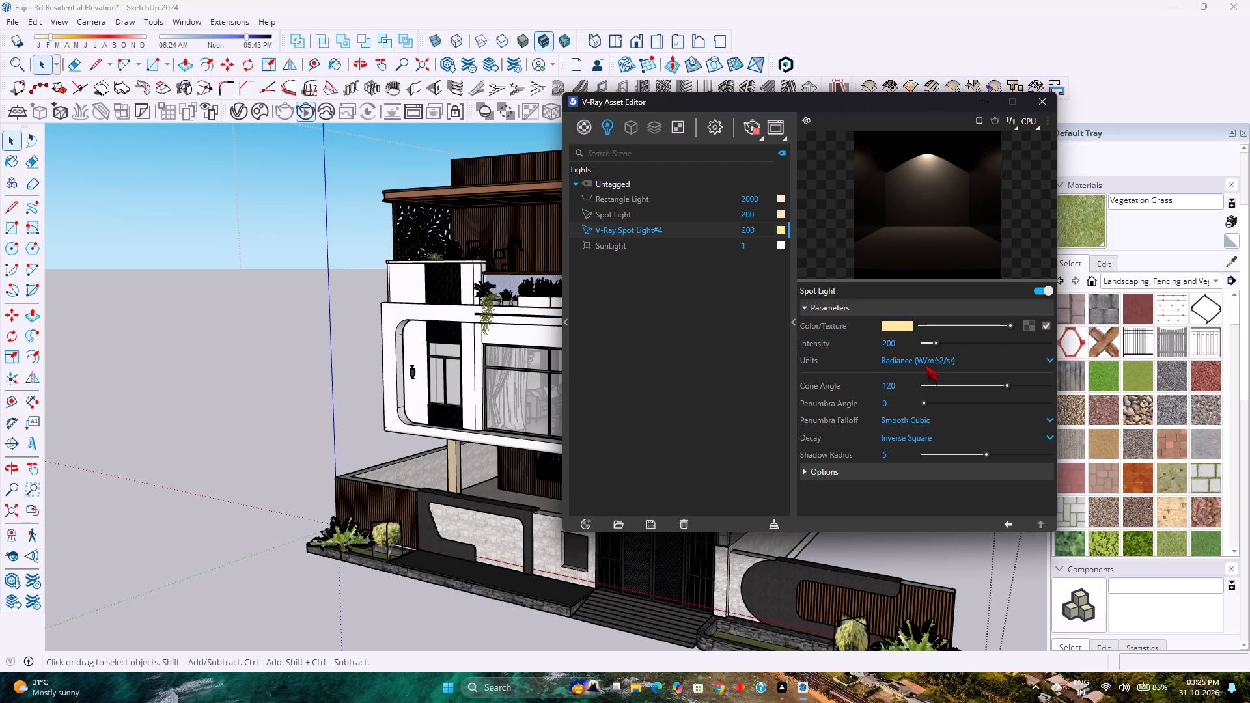
left_click(926, 364)
left_click(939, 426)
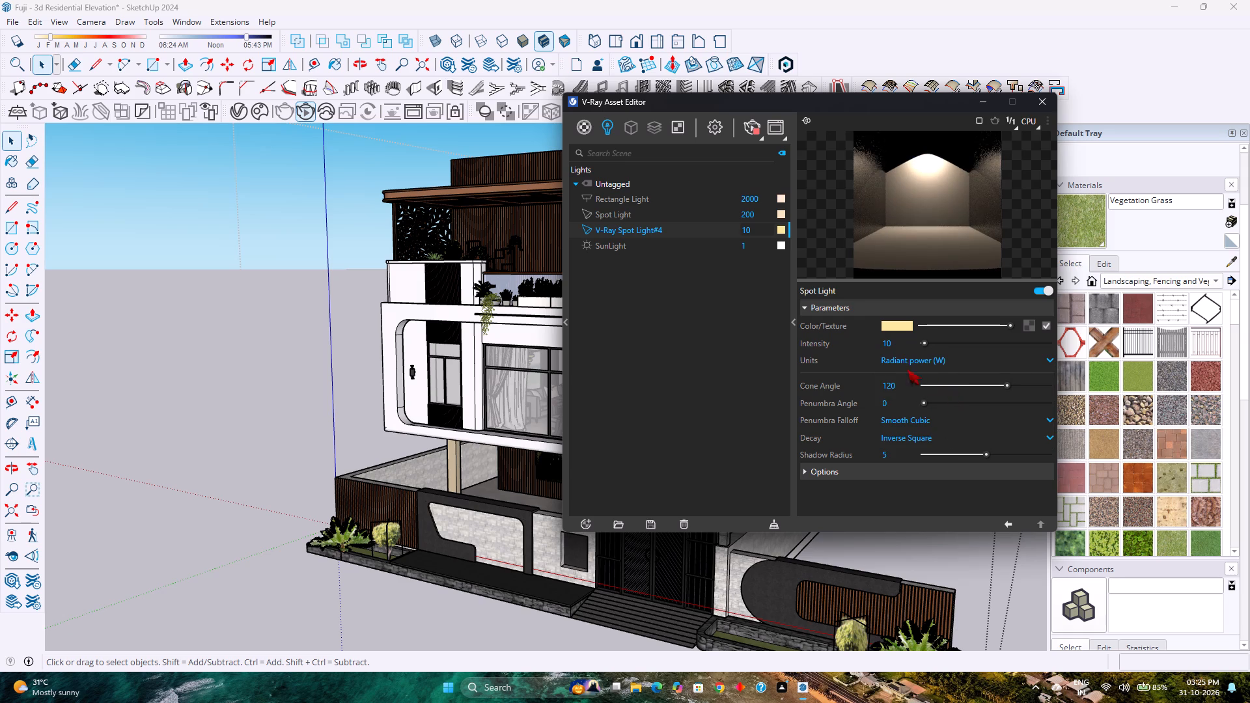
Set the penumbra angle of V-Ray Spot Light#4 to about 25.38.
left_click_drag(924, 402, 936, 402)
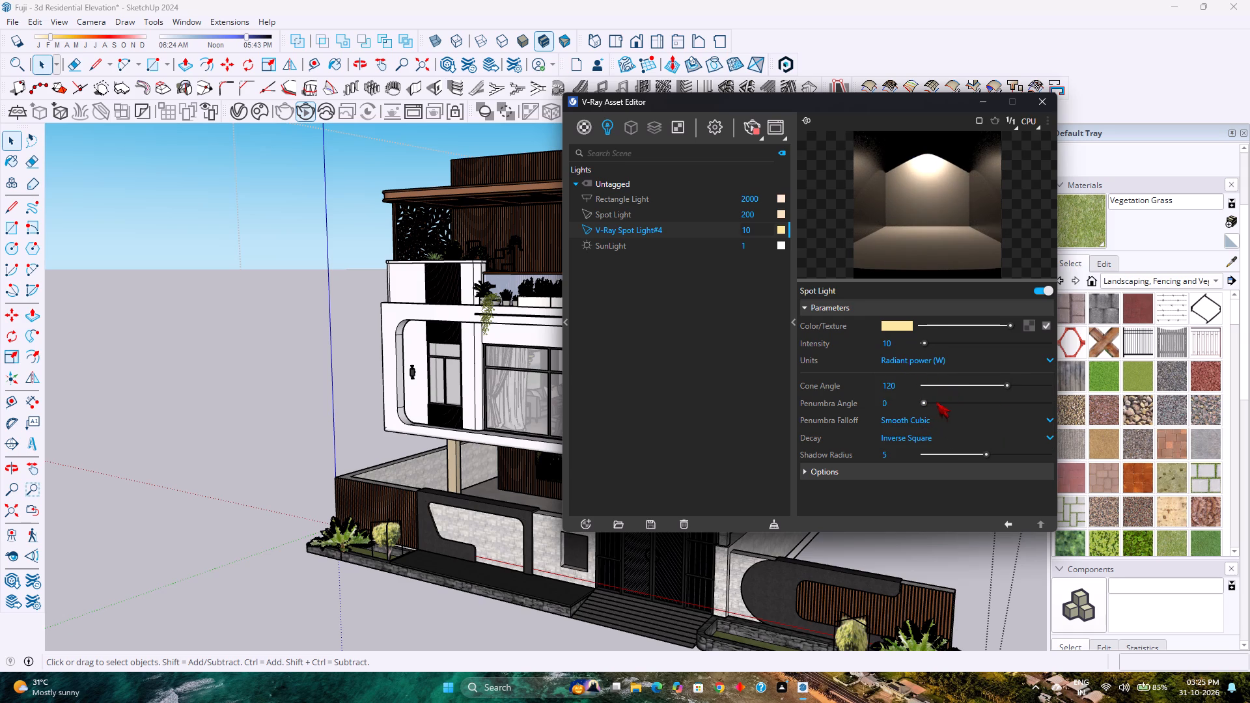
left_click_drag(936, 402, 950, 402)
triple_click(932, 403)
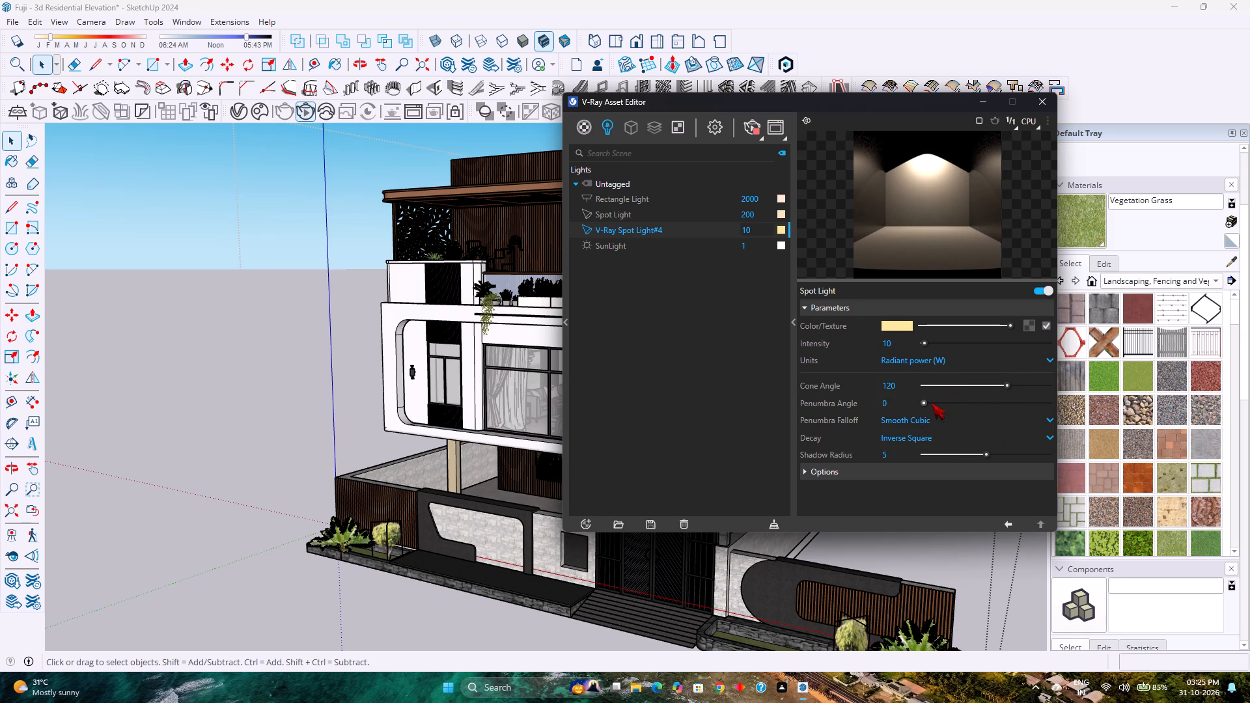
left_click(932, 403)
left_click_drag(924, 402, 941, 405)
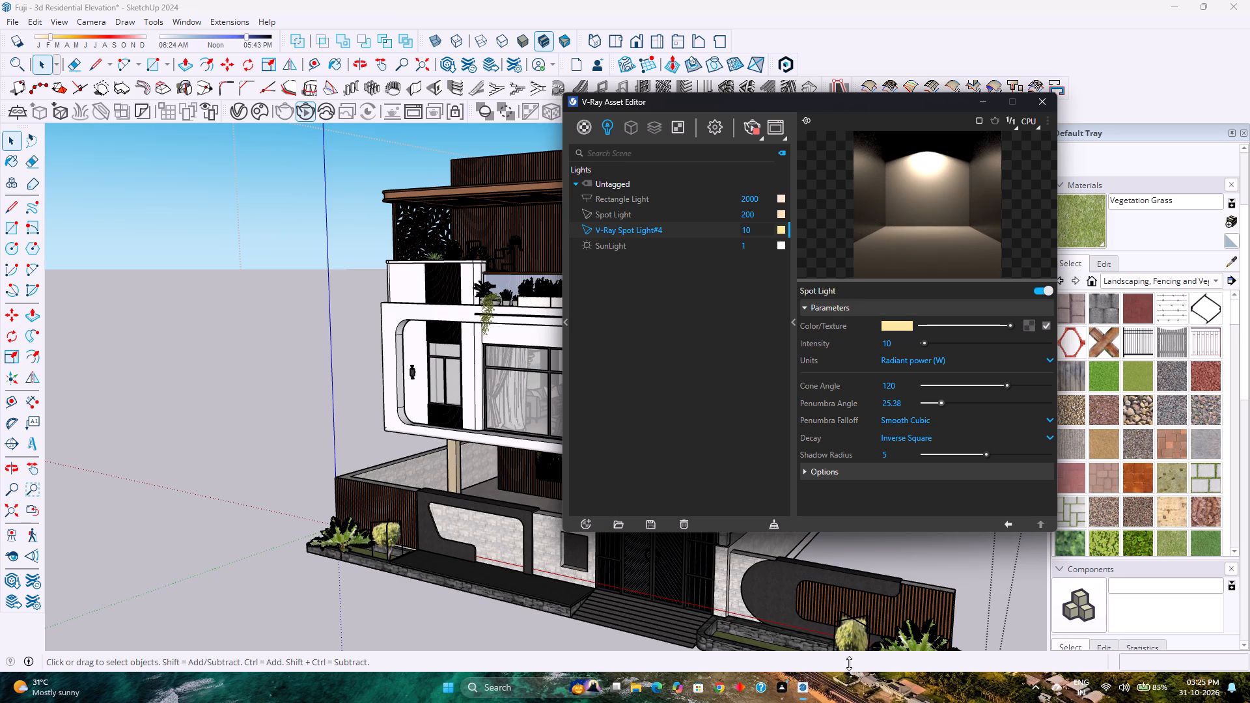
Bring up the V-Ray Frame Buffer, examine the house render at different zoom and window sizes, and close the frame buffer.
left_click(831, 642)
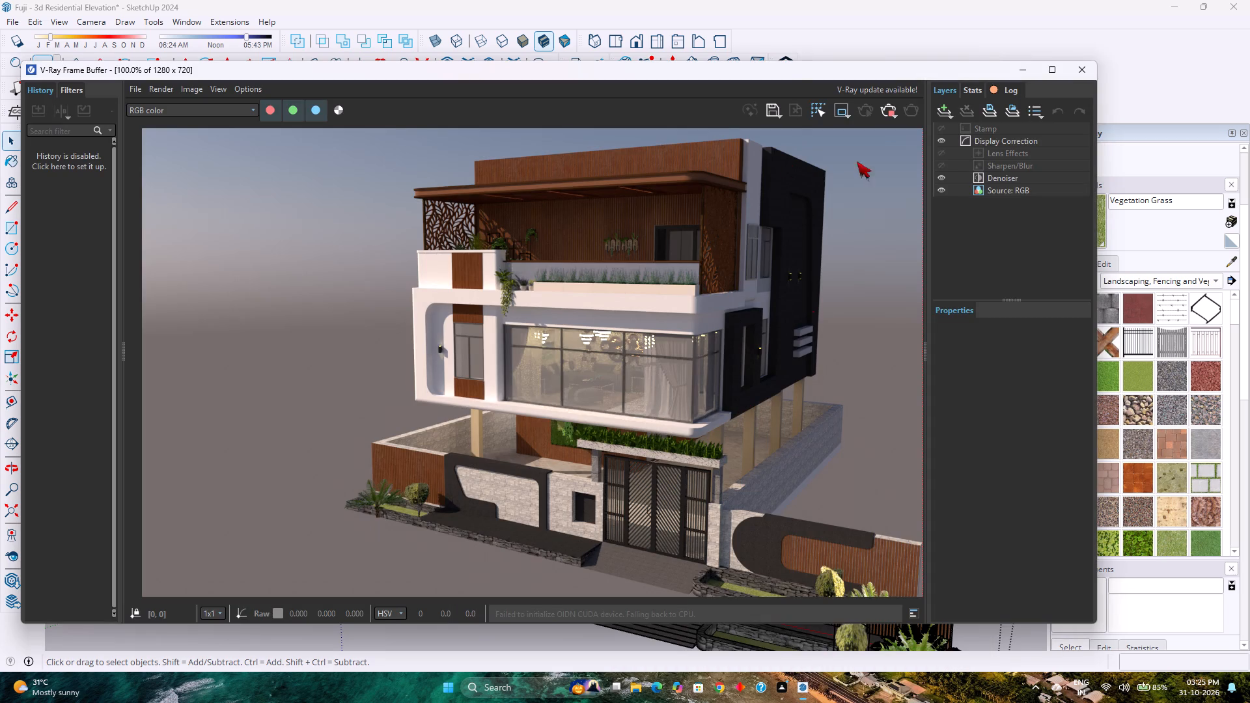
double_click(790, 337)
scroll(790, 336, "down", 3)
scroll(790, 336, "up", 1)
scroll(790, 336, "down", 2)
double_click(826, 33)
triple_click(831, 234)
triple_click(831, 234)
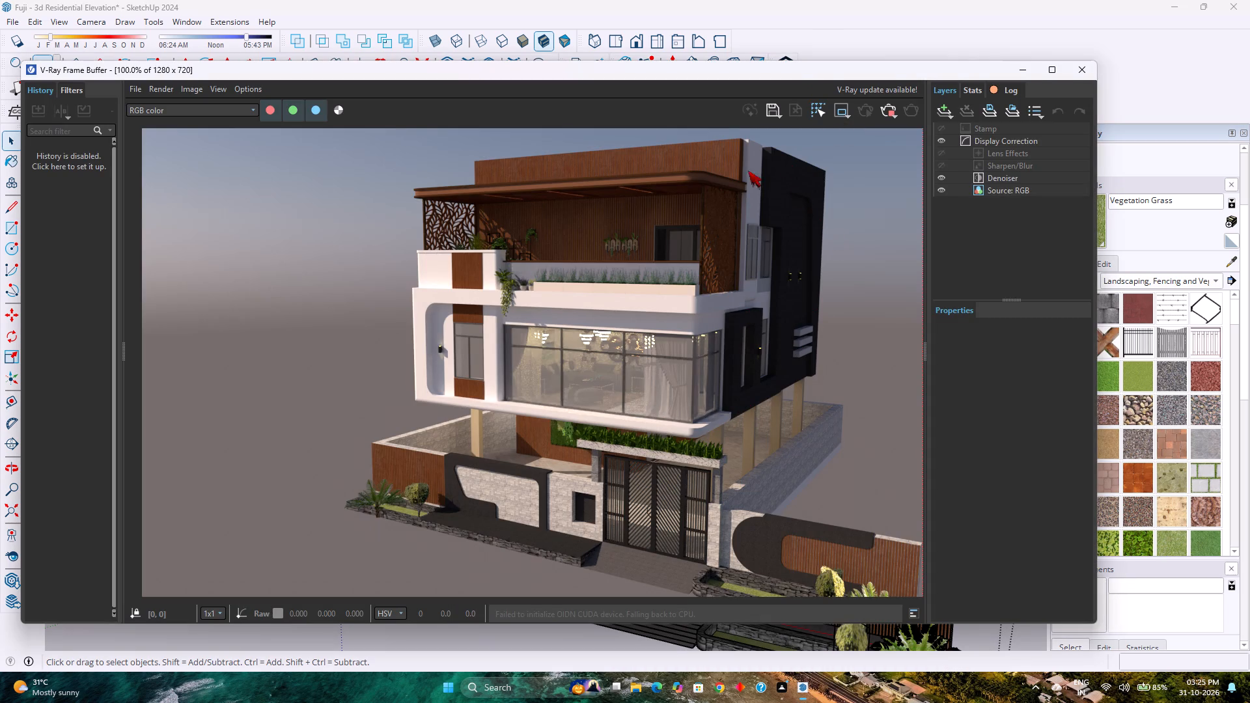
double_click(609, 65)
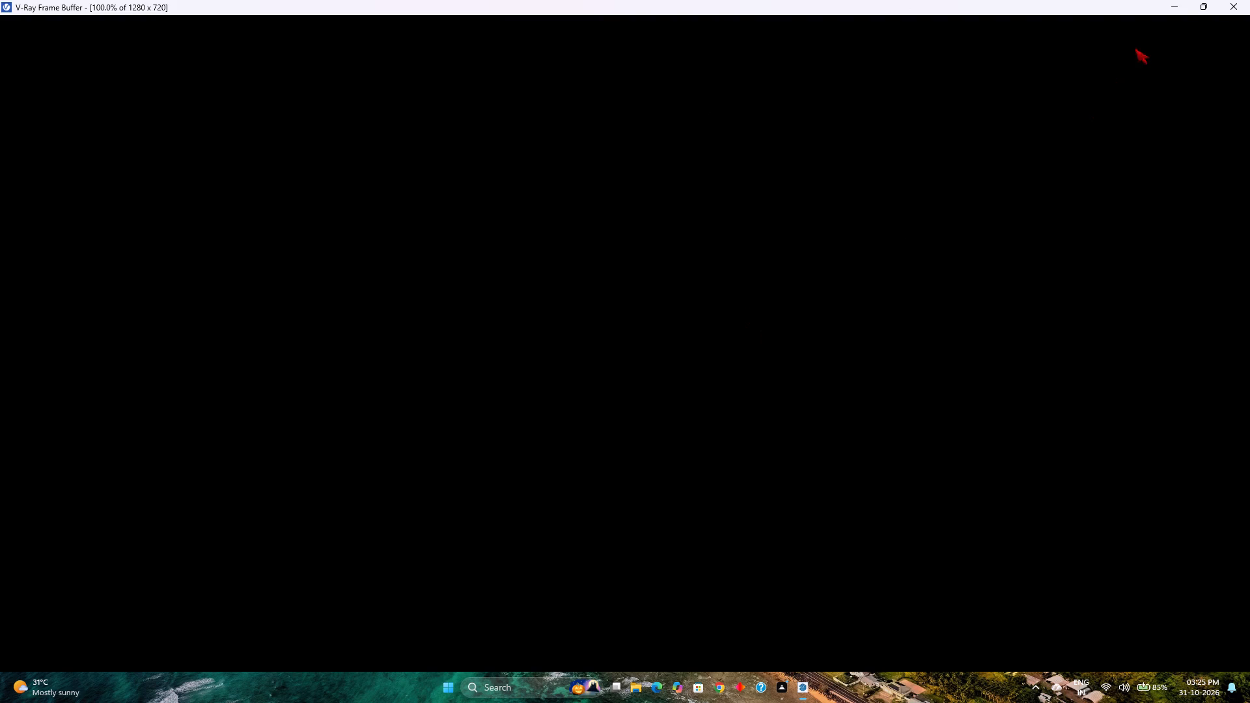
left_click(1200, 10)
double_click(789, 258)
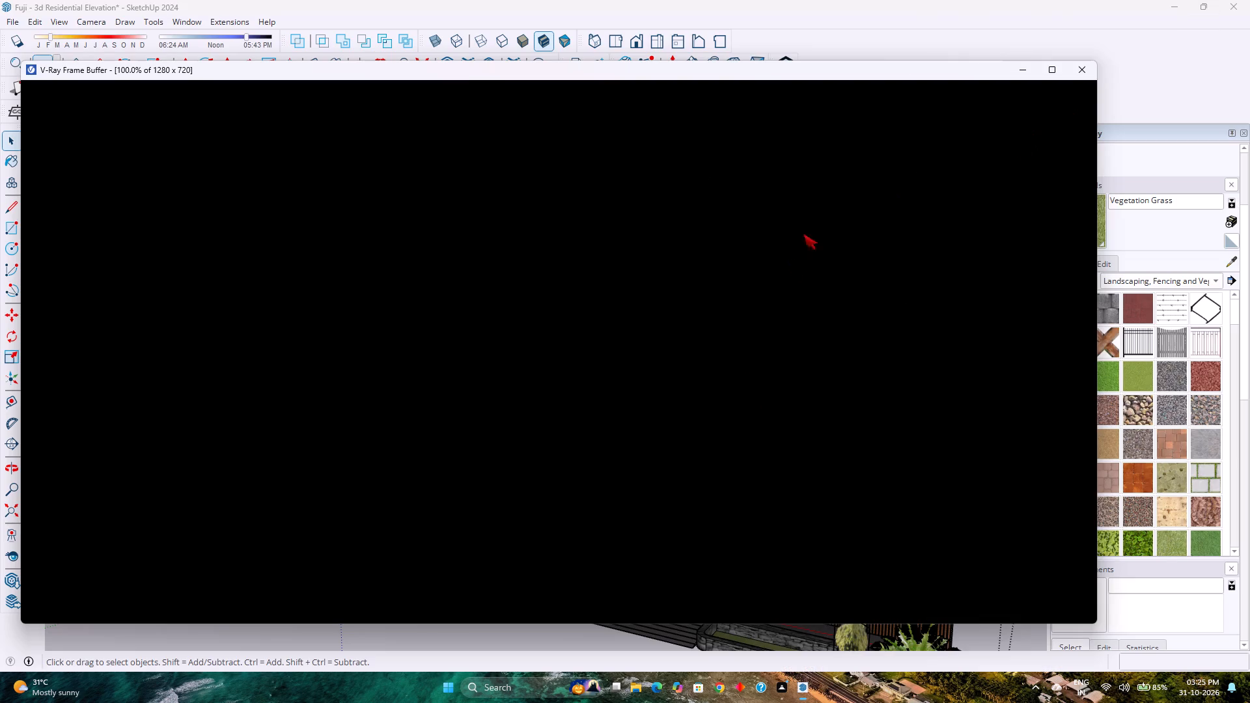
left_click(1084, 72)
triple_click(1072, 74)
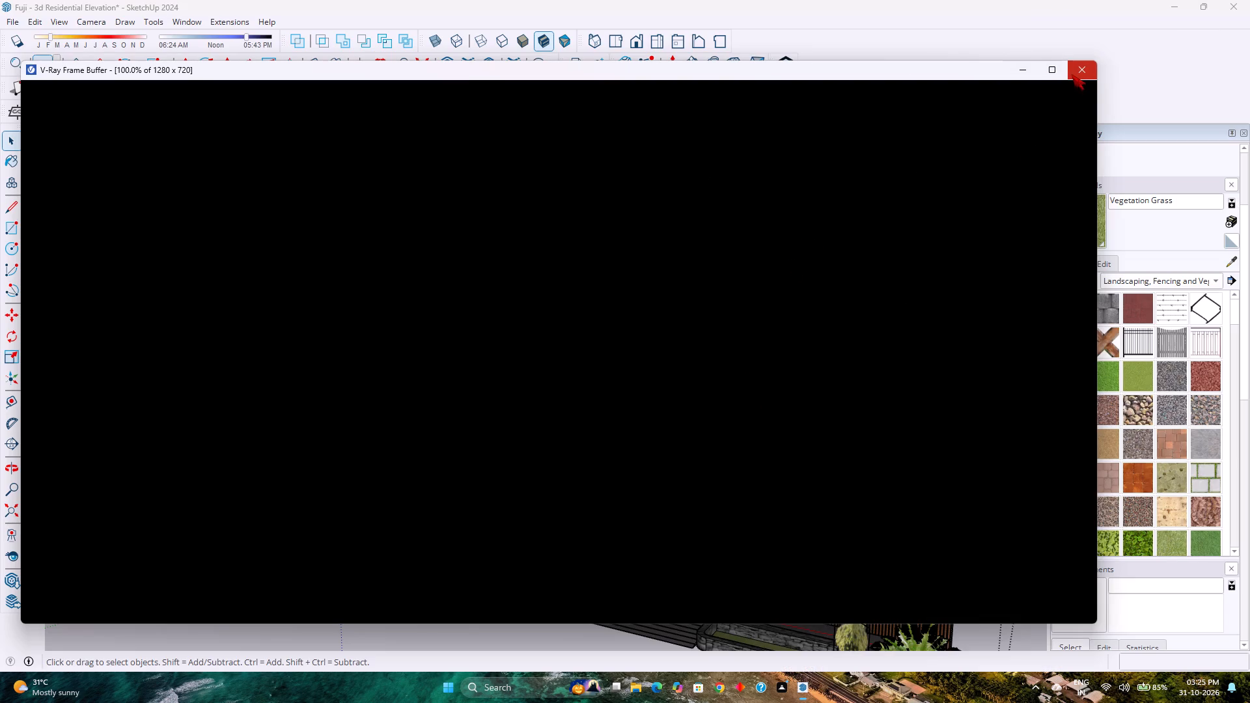
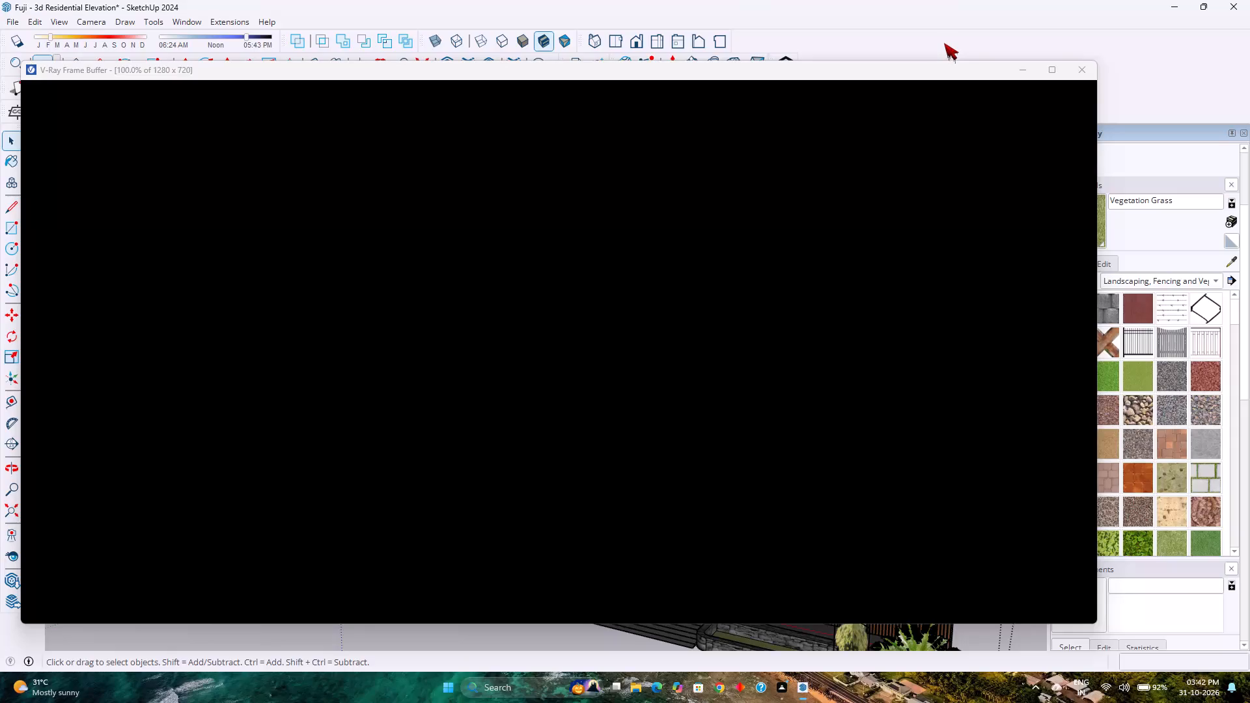
Minimise the blank V-Ray Frame Buffer and close it from its window preview.
left_click(944, 43)
left_click(1029, 73)
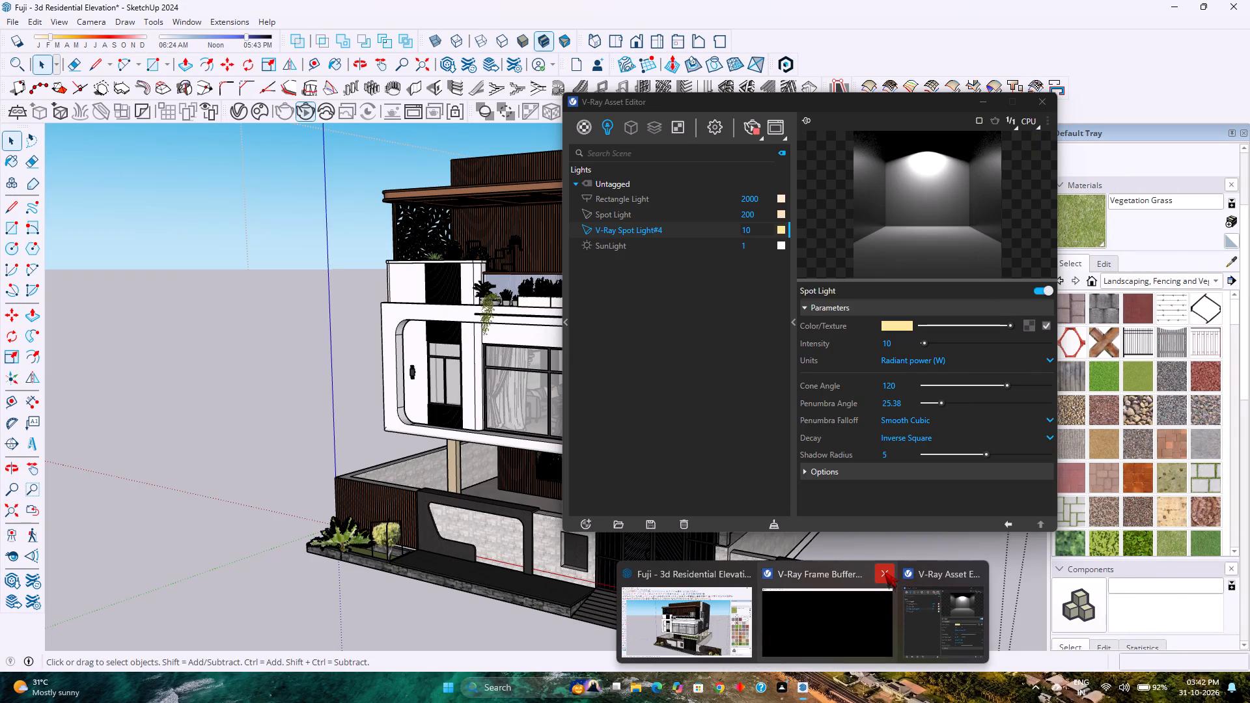
left_click(884, 572)
triple_click(884, 572)
left_click(884, 572)
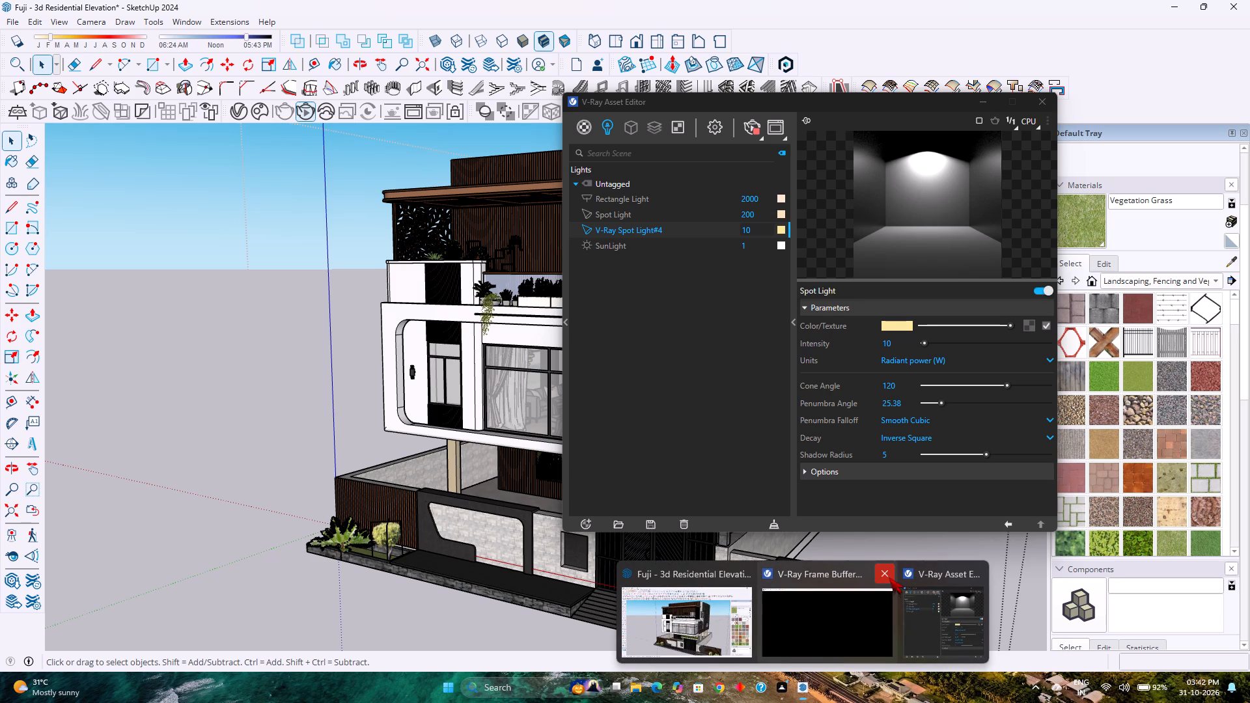
left_click(889, 577)
double_click(1079, 41)
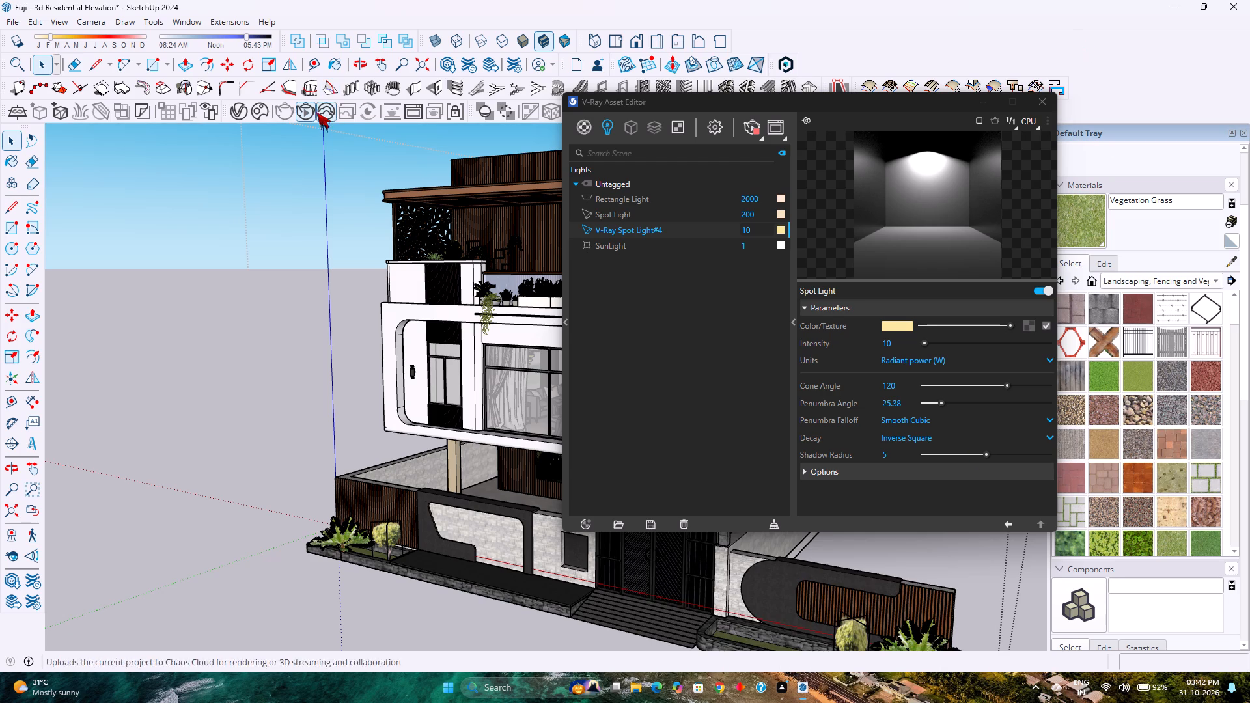
Stop the running V-Ray interactive render and start it again.
left_click(310, 115)
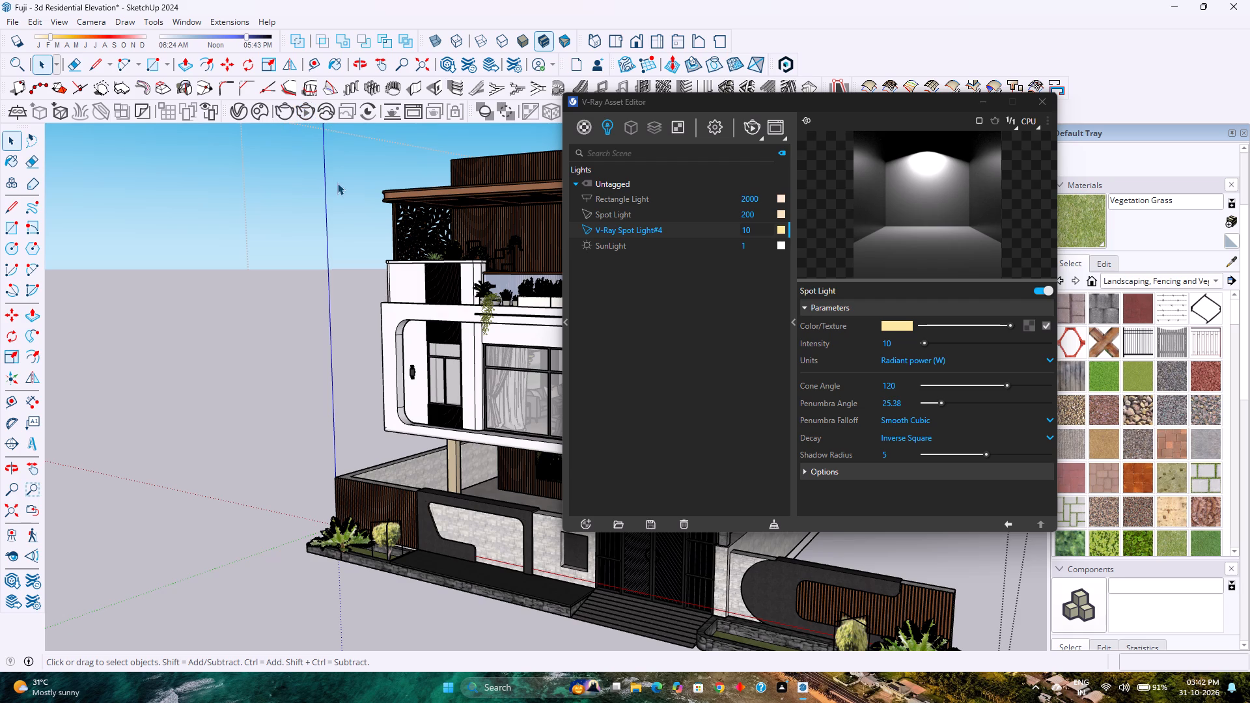
left_click(306, 117)
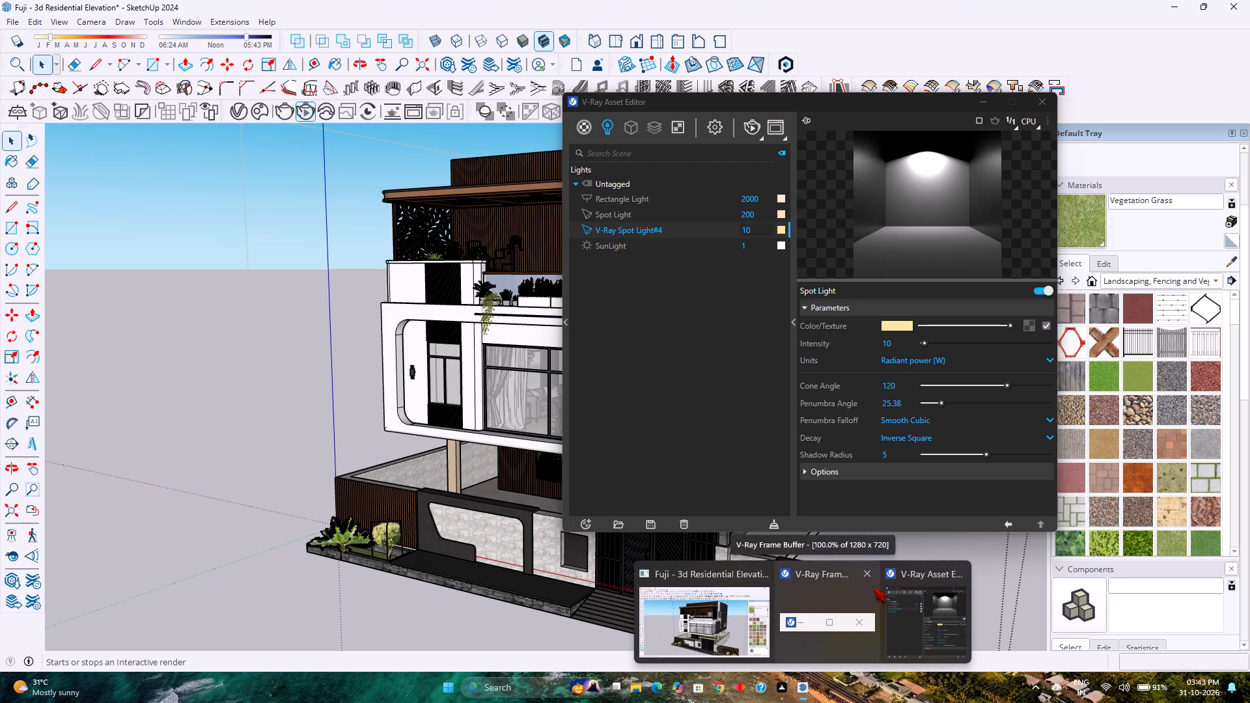
Close the V-Ray Frame Buffer and the V-Ray Asset Editor windows.
left_click(871, 577)
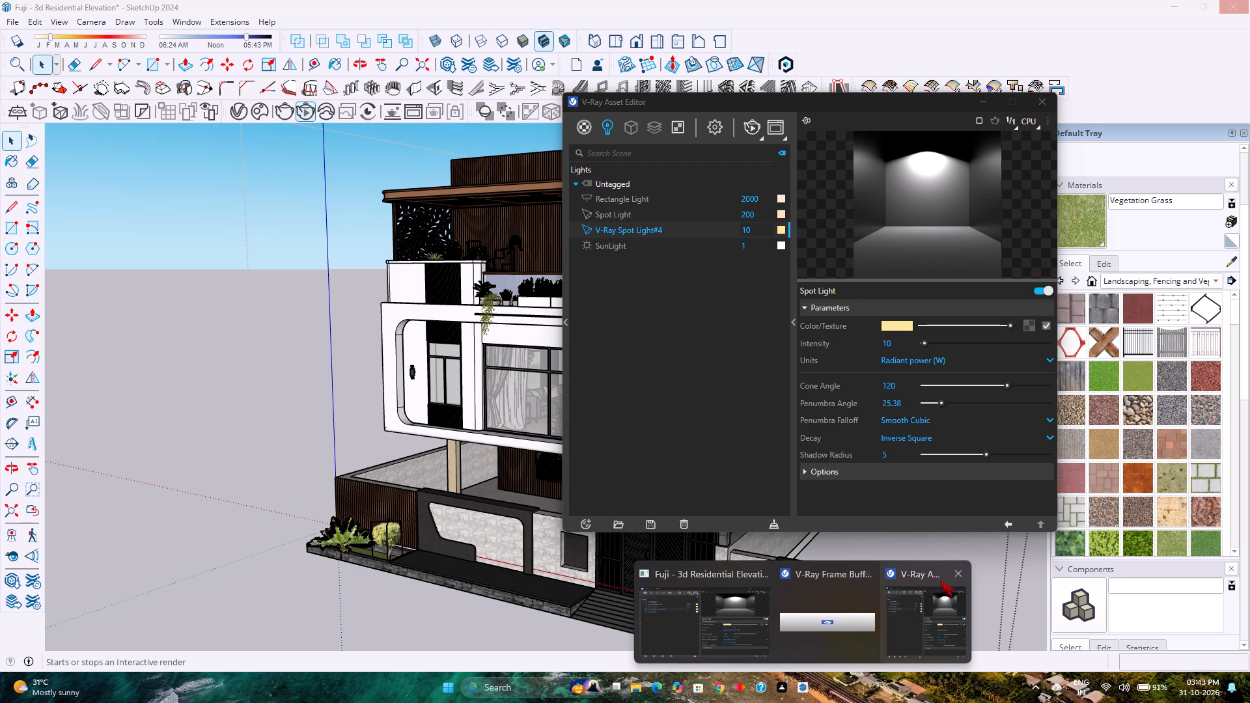
left_click(950, 568)
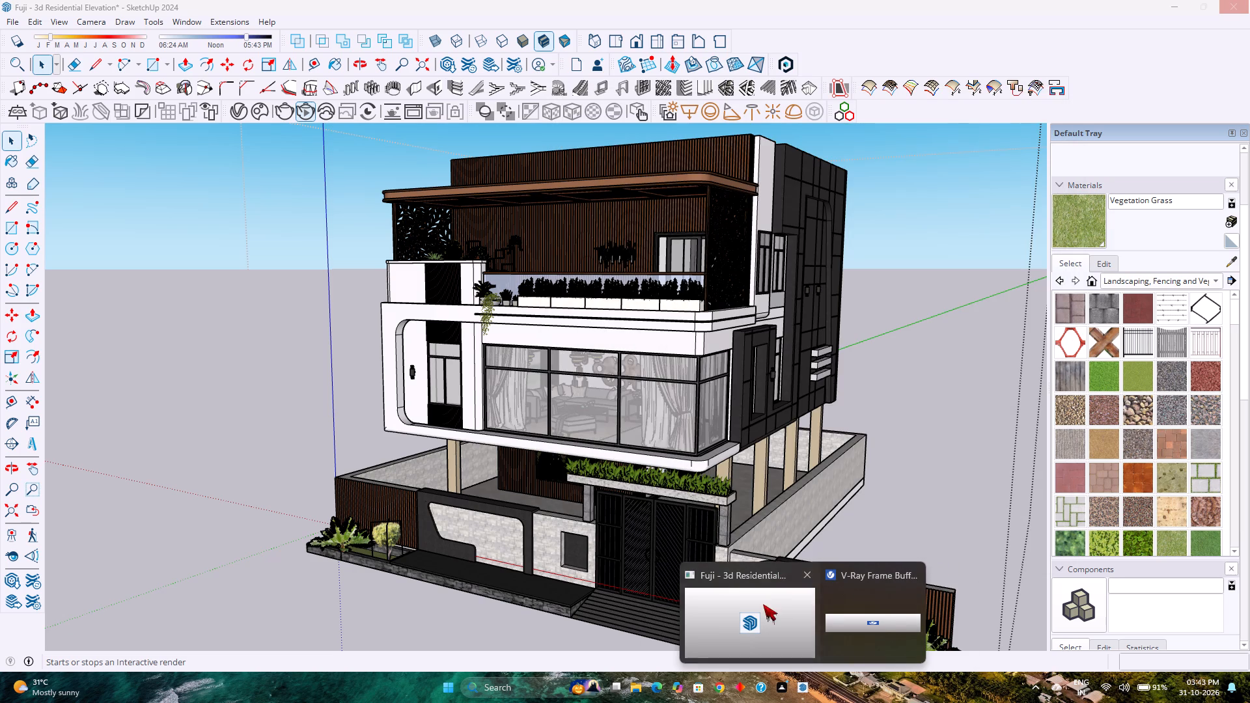
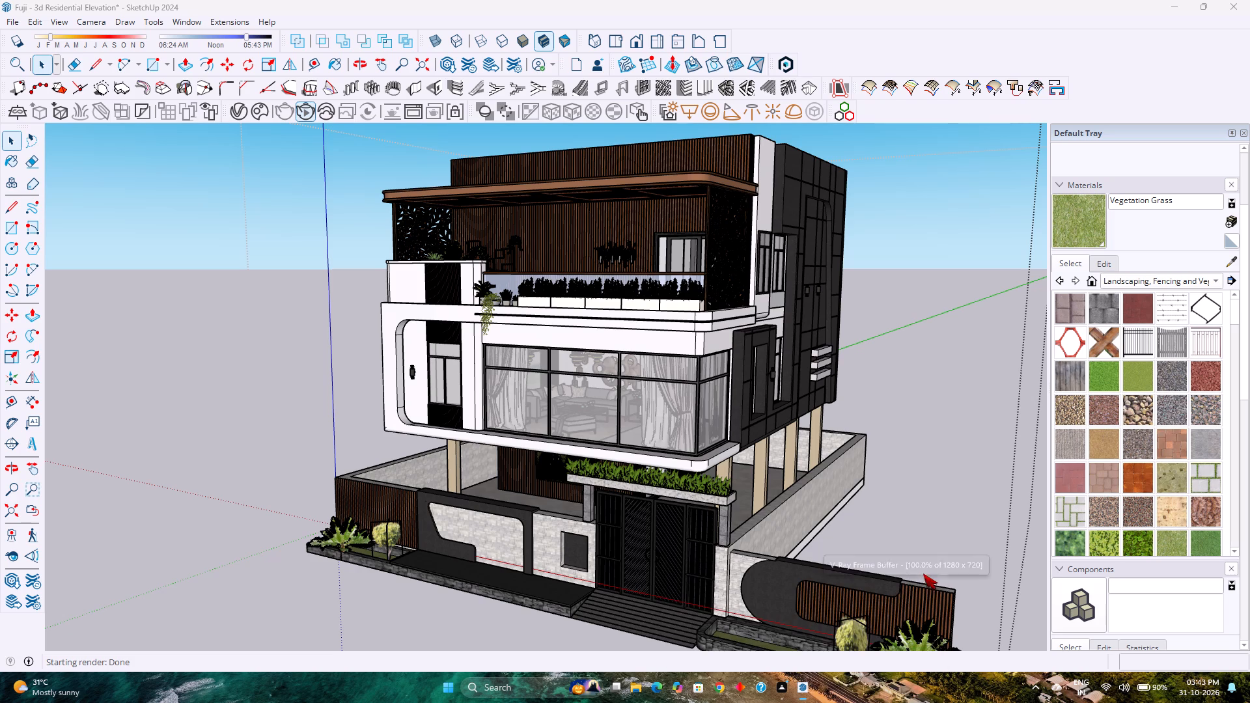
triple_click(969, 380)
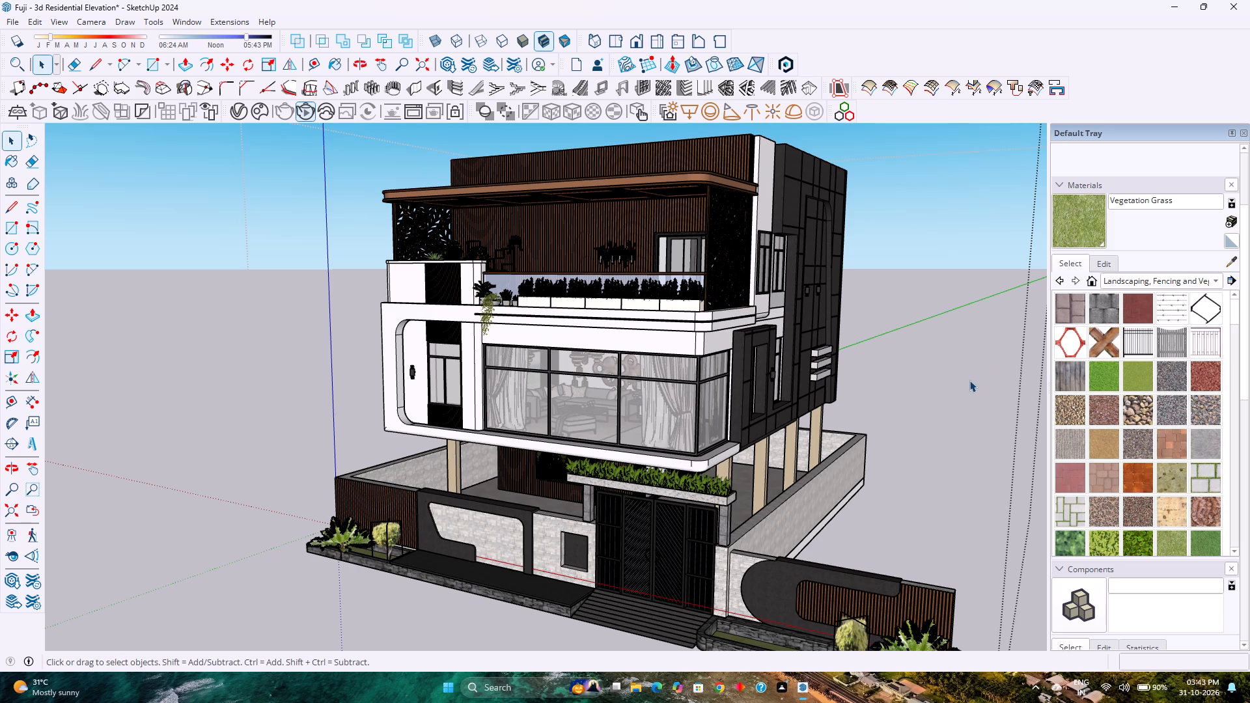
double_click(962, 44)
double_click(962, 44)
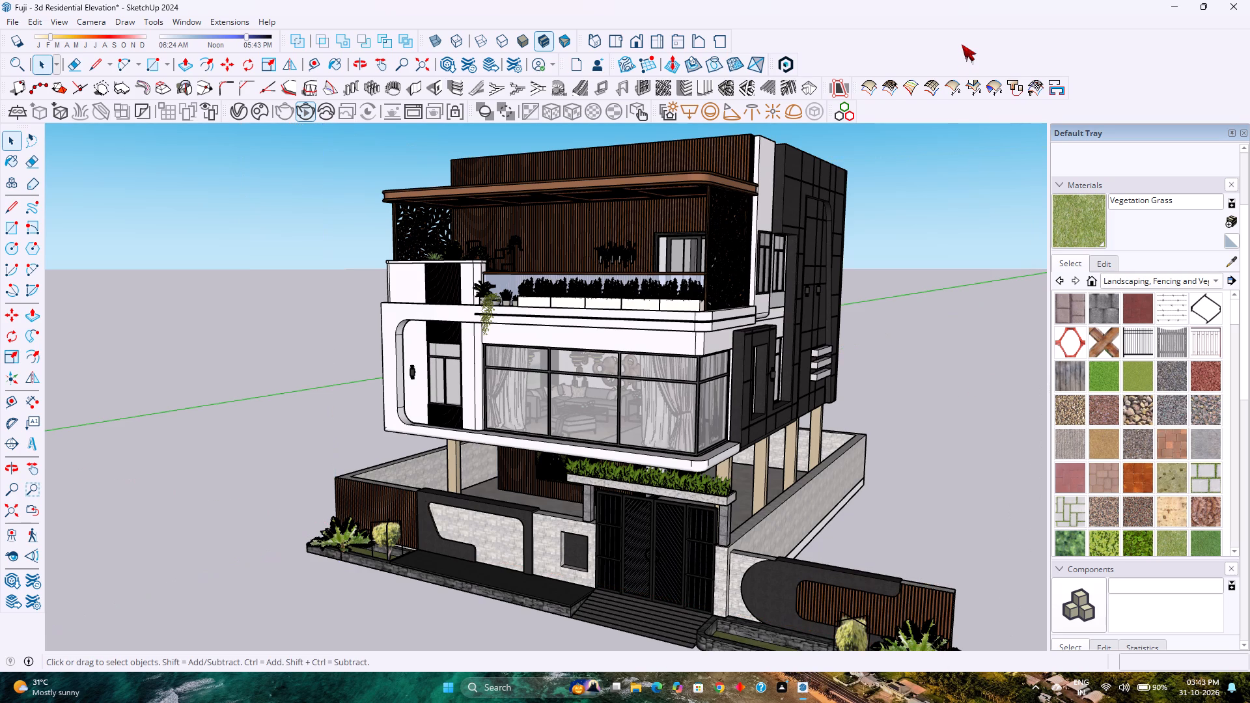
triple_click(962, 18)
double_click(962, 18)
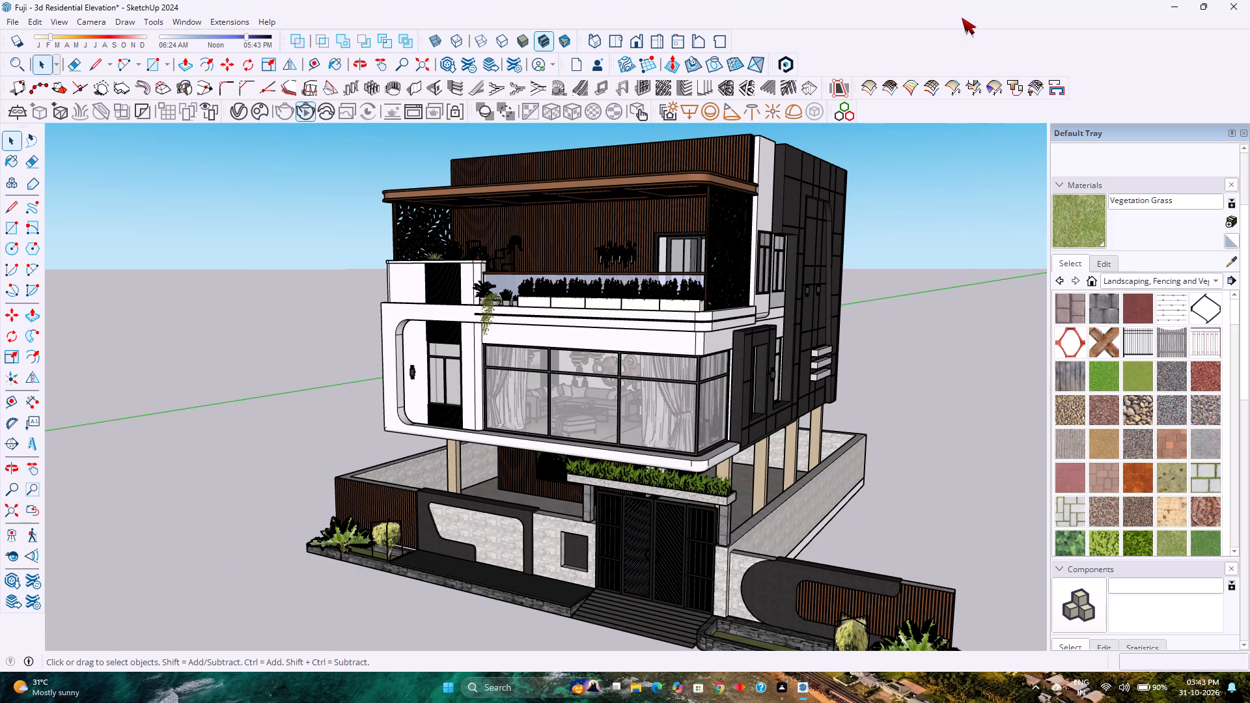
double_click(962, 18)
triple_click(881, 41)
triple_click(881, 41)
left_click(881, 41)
Try to stop the running V-Ray interactive render and start it again.
left_click(307, 117)
left_click(307, 103)
left_click(300, 109)
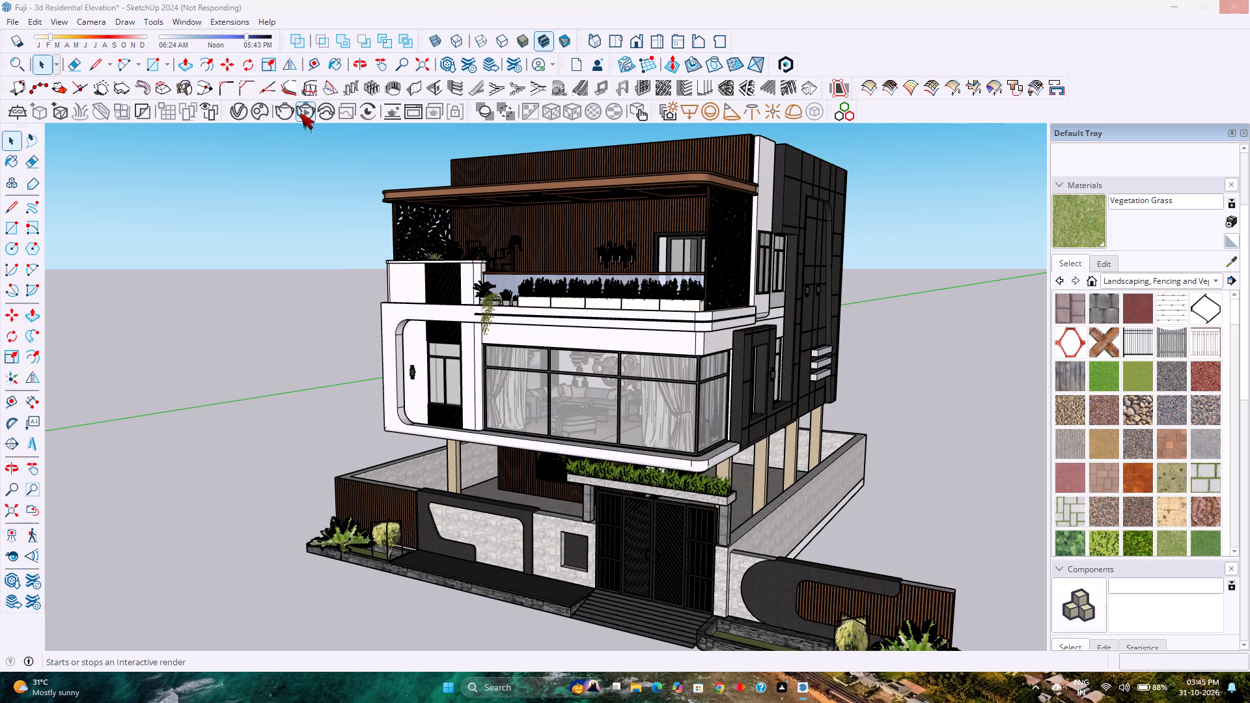
left_click(277, 111)
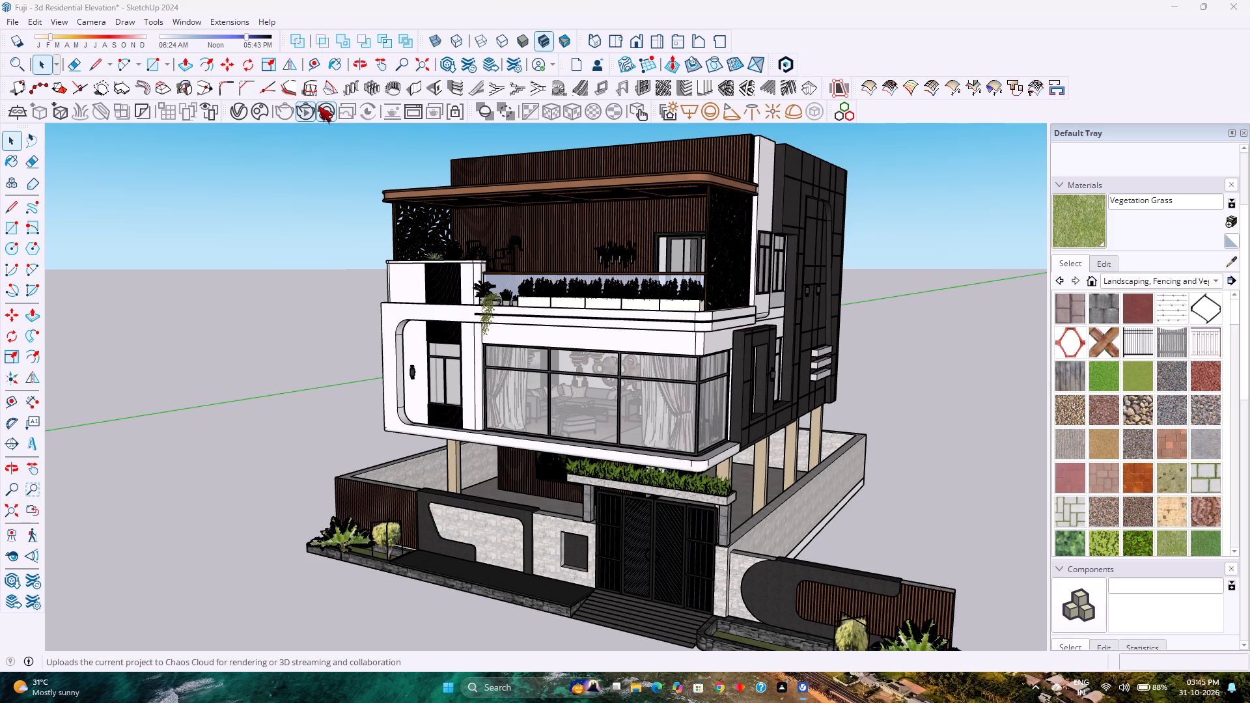
double_click(303, 111)
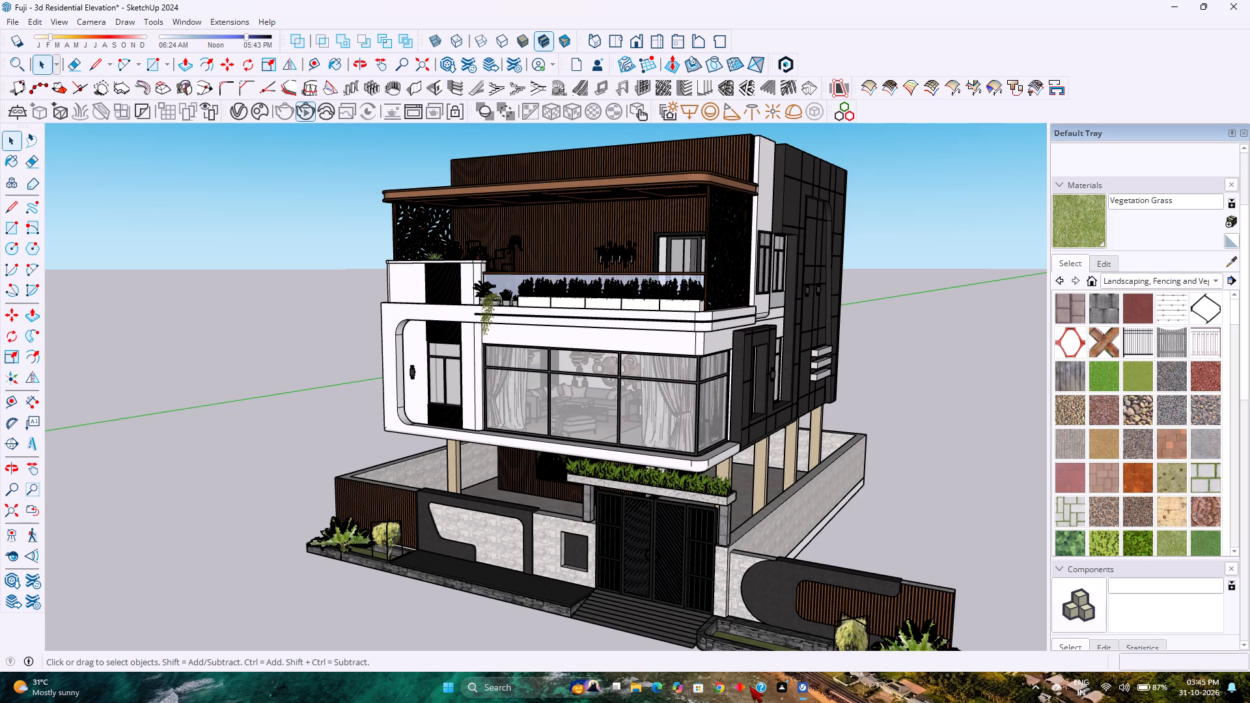
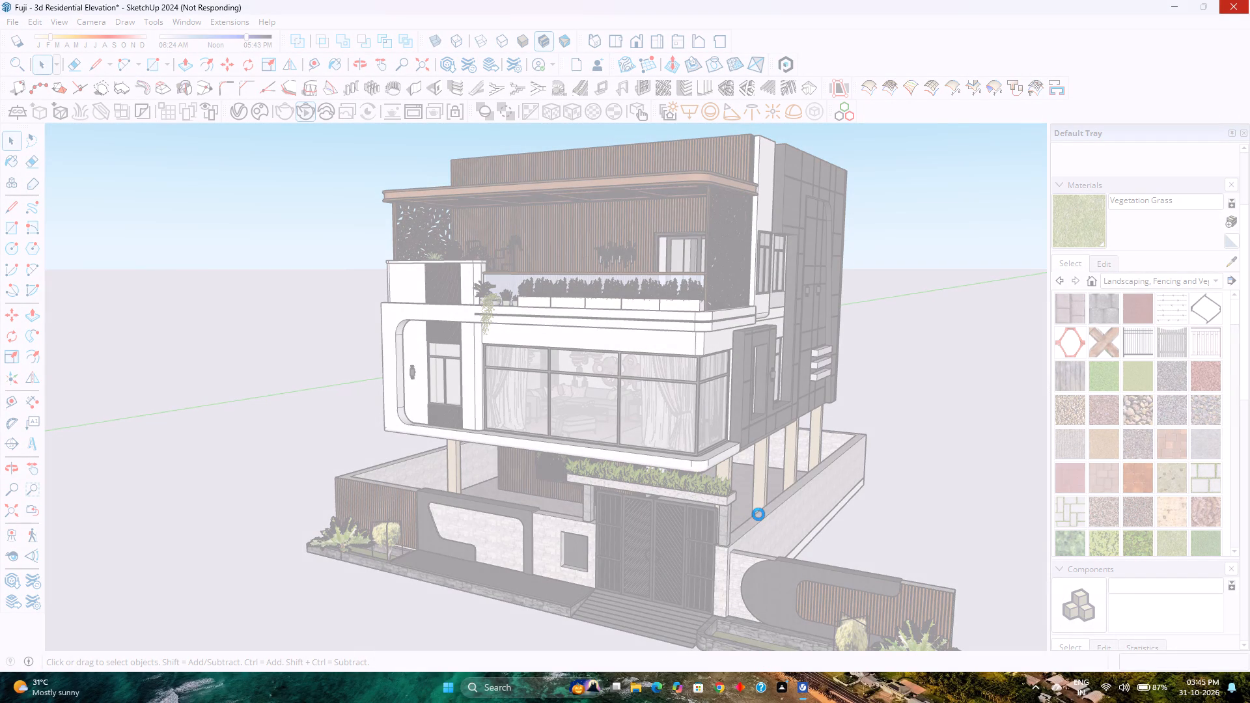
Leave the open group and save the residential elevation model.
left_click(758, 514)
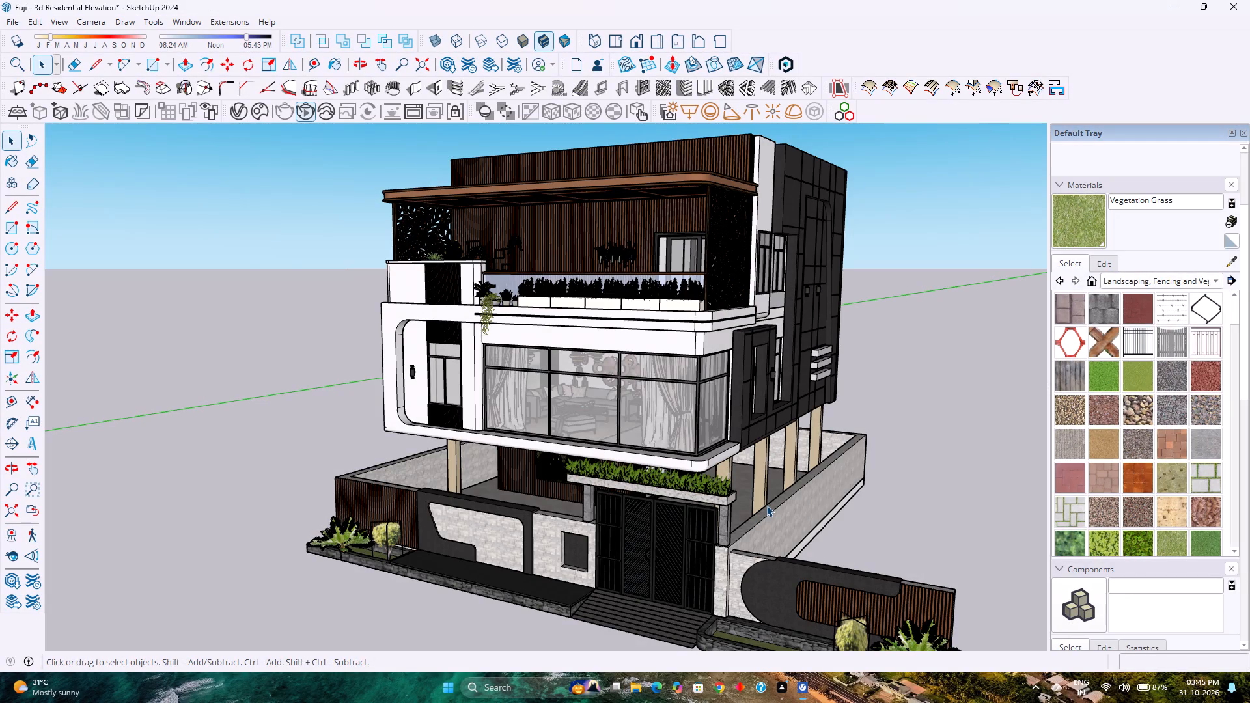
left_click(860, 292)
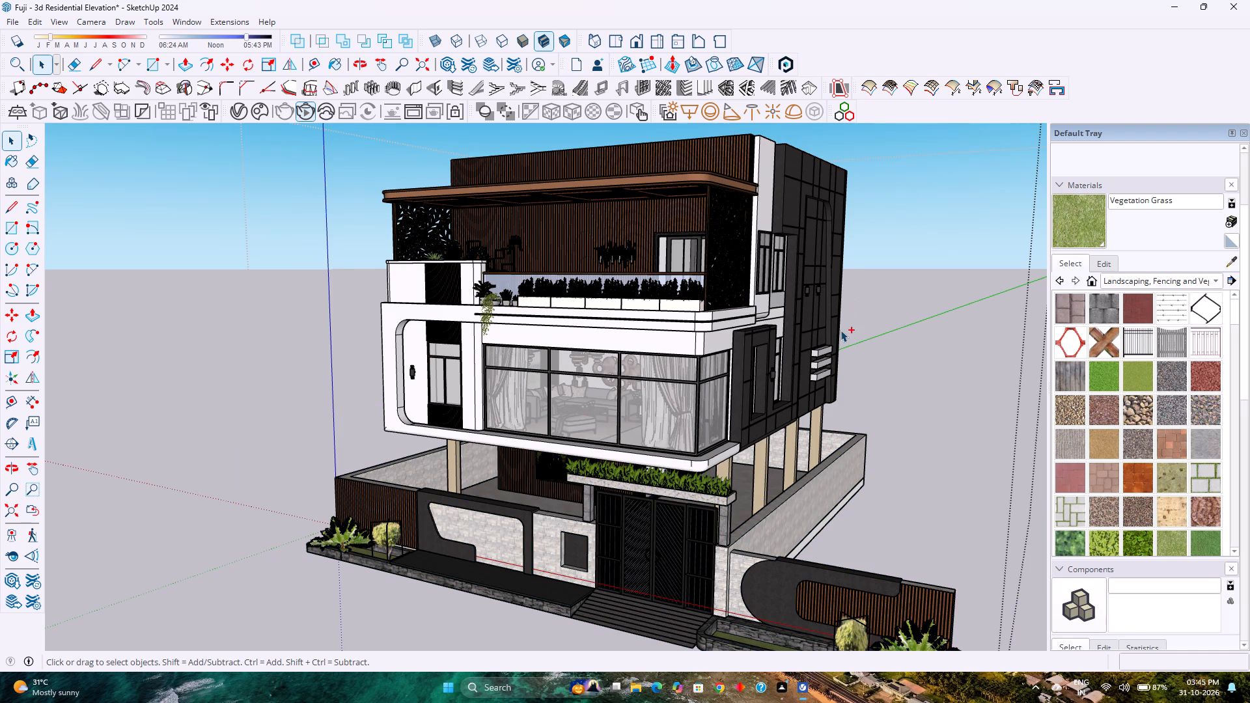
key("ctrl+s")
left_click(896, 466)
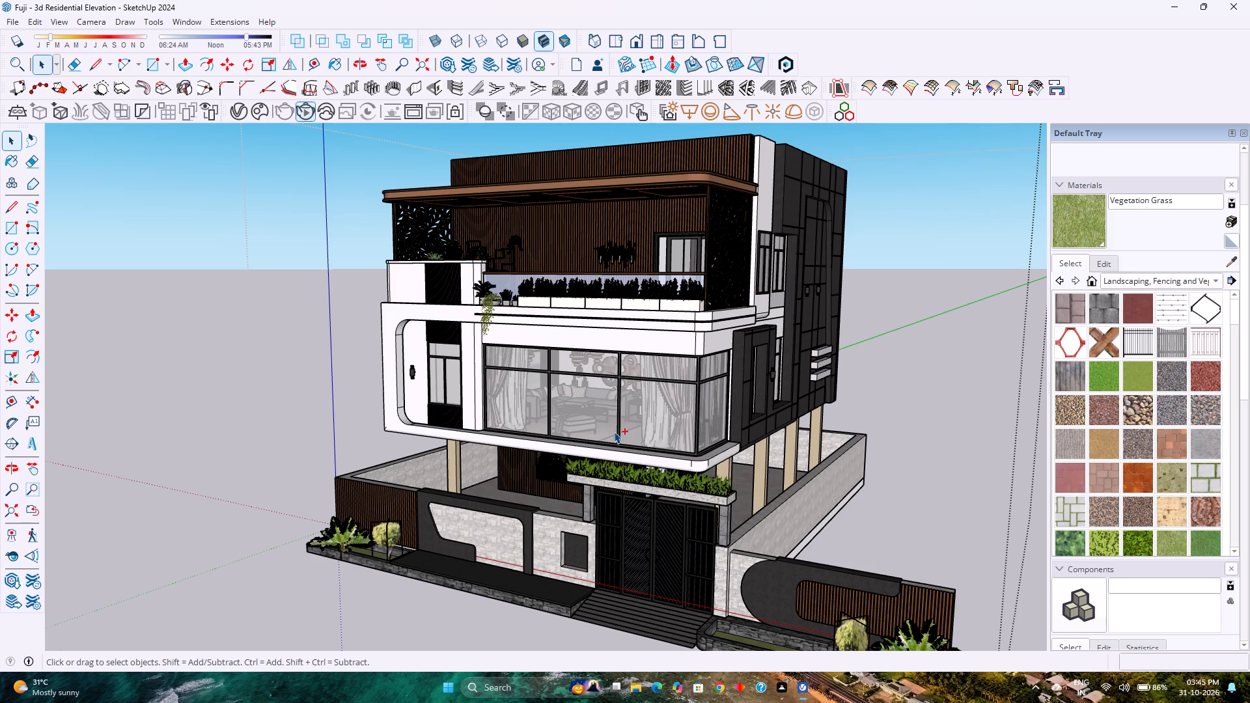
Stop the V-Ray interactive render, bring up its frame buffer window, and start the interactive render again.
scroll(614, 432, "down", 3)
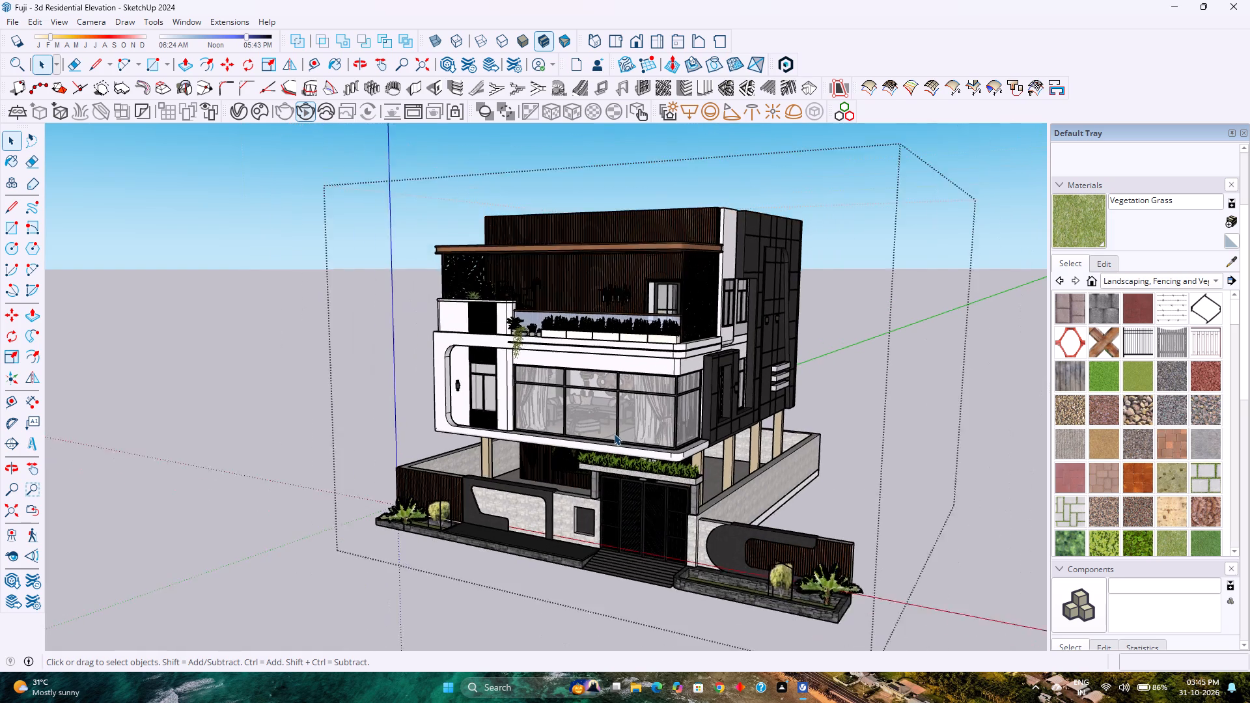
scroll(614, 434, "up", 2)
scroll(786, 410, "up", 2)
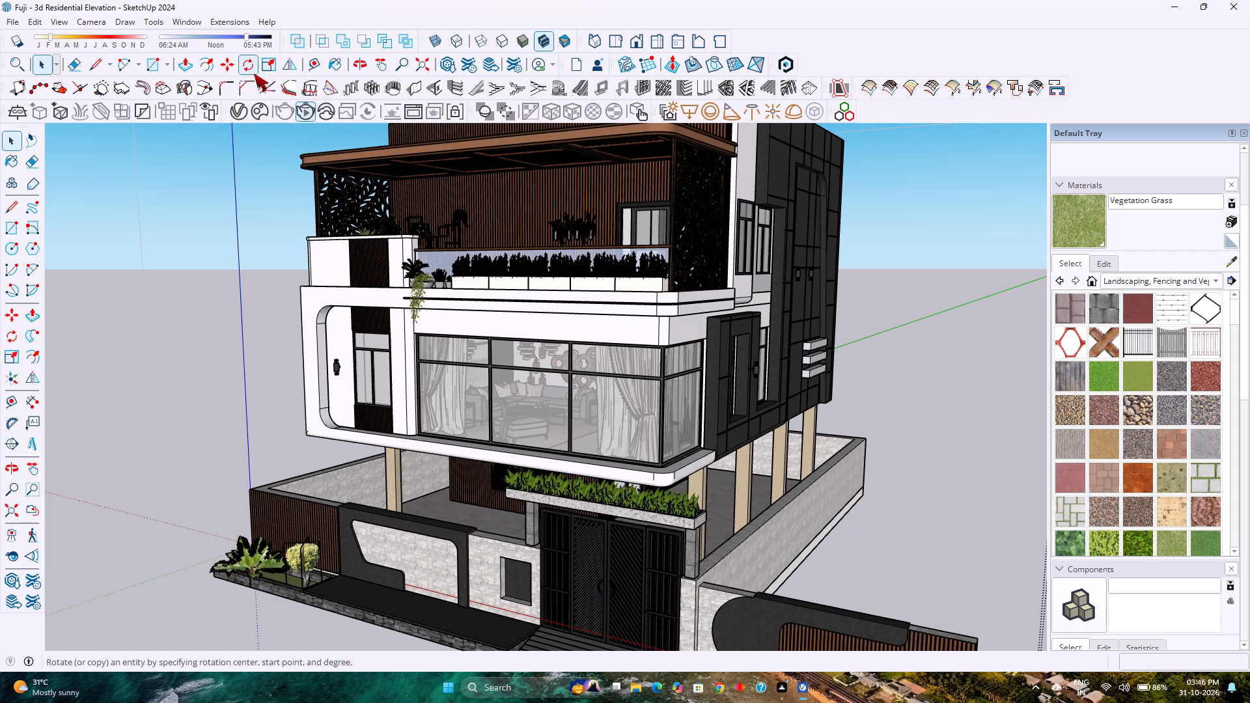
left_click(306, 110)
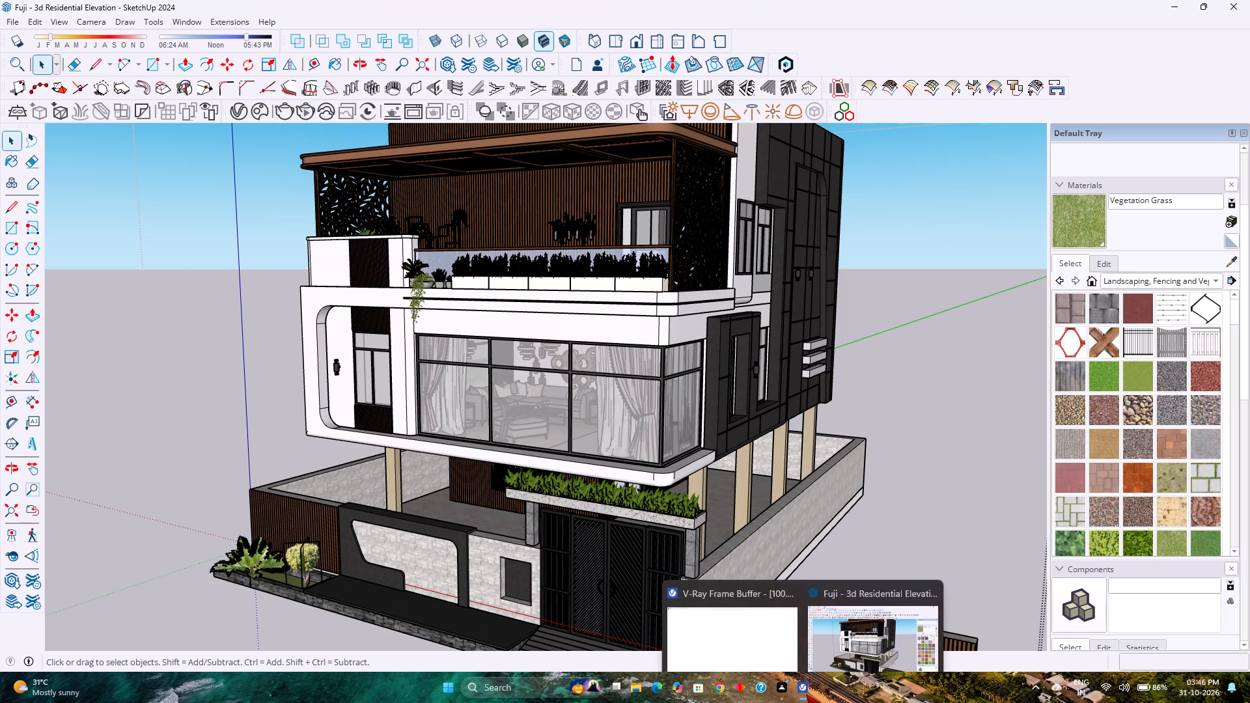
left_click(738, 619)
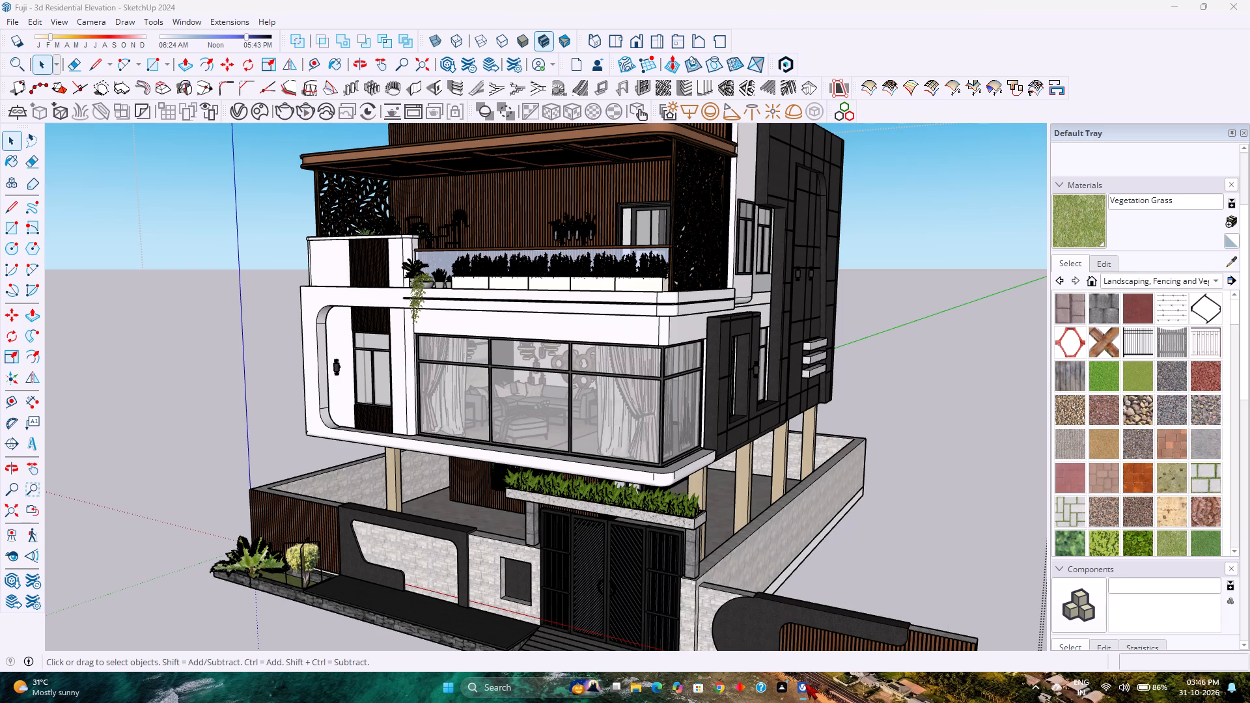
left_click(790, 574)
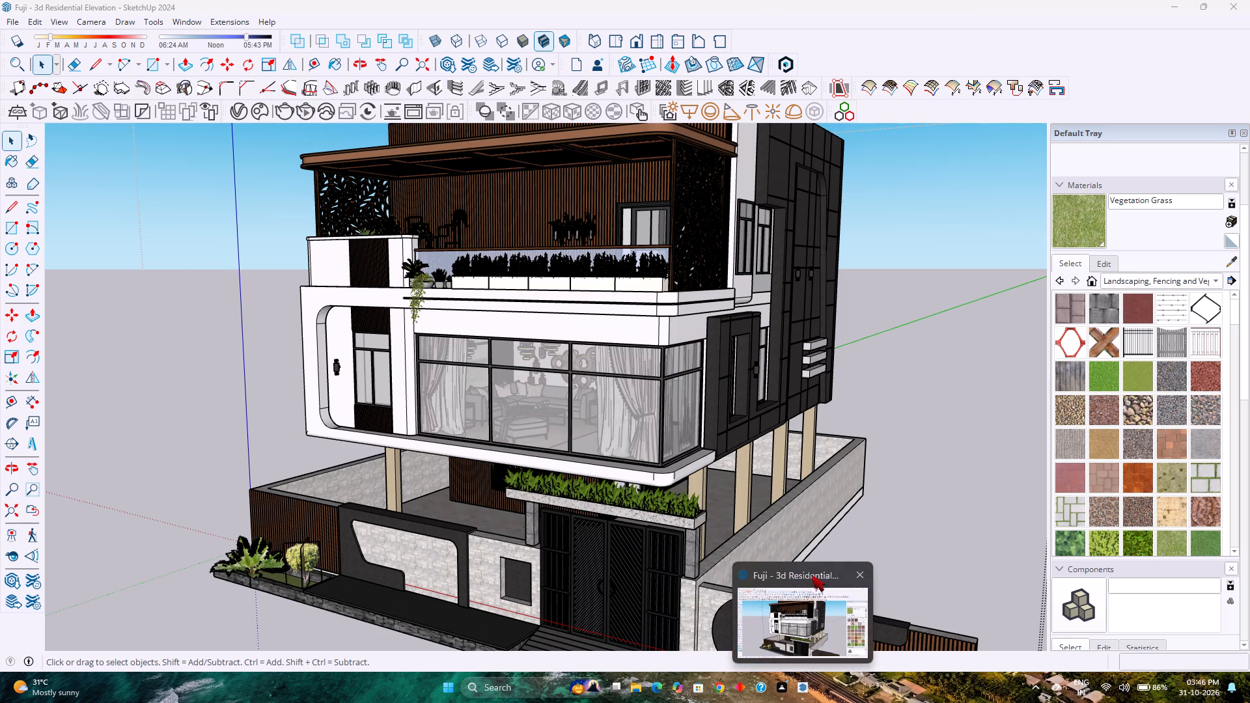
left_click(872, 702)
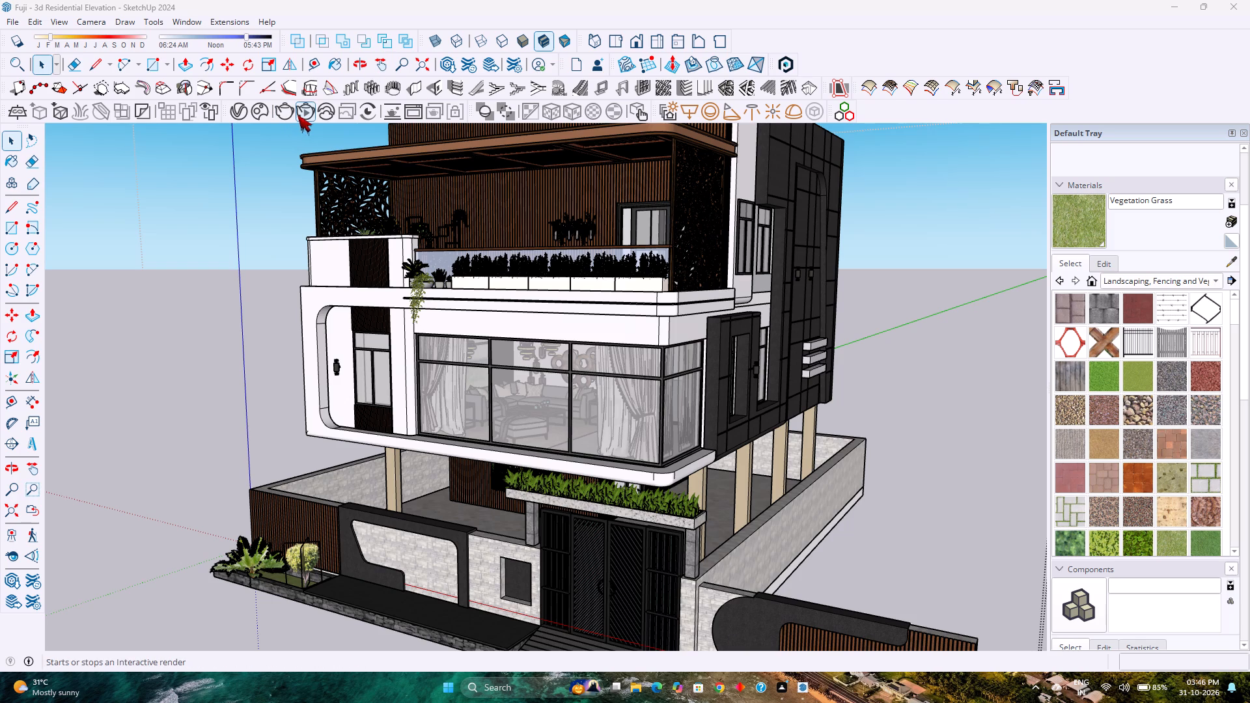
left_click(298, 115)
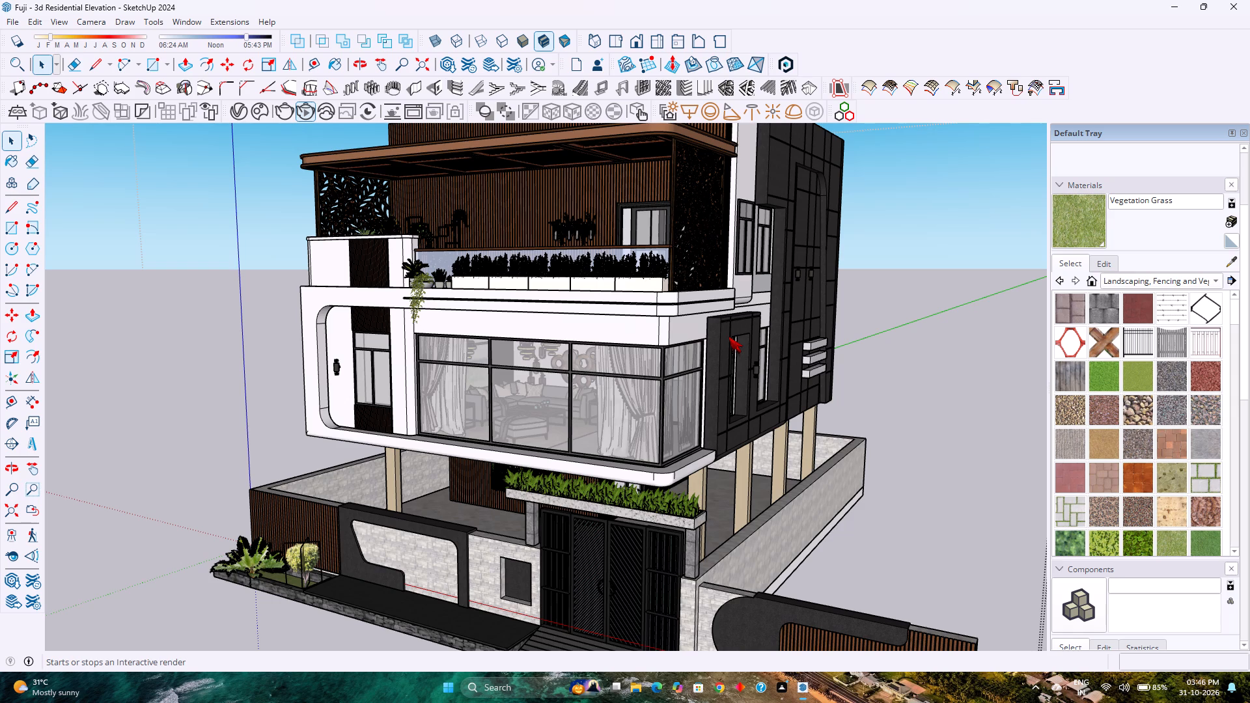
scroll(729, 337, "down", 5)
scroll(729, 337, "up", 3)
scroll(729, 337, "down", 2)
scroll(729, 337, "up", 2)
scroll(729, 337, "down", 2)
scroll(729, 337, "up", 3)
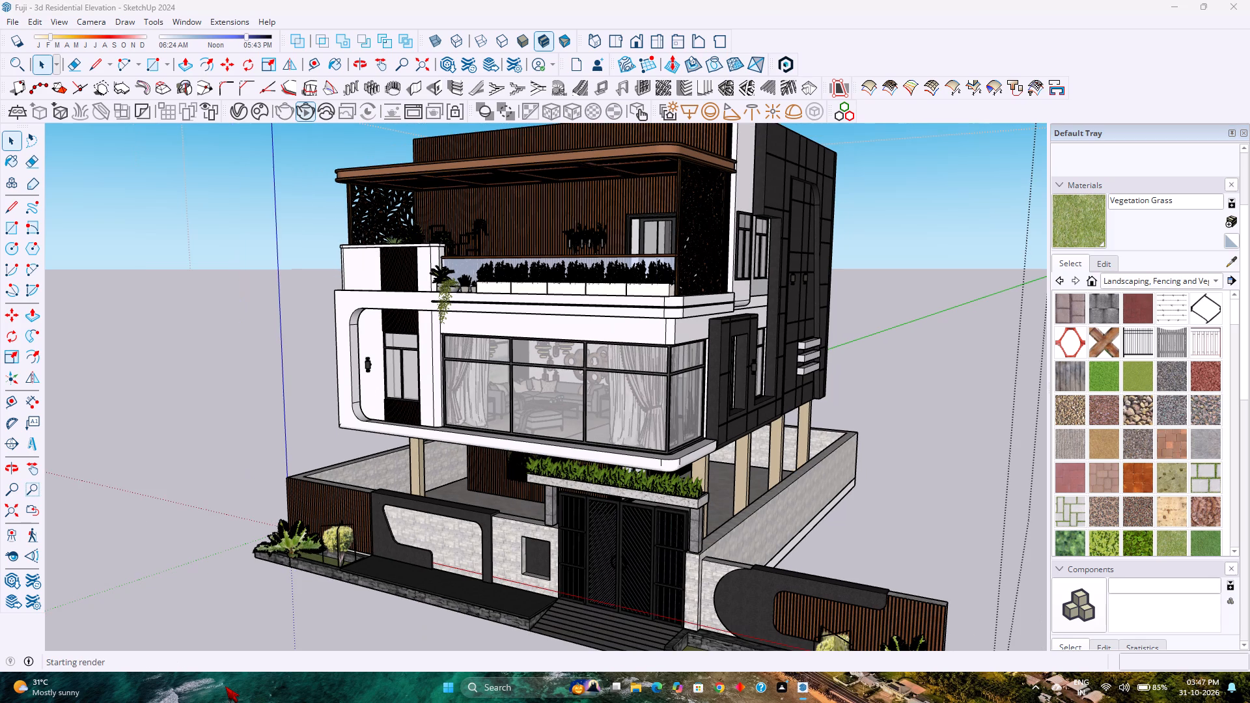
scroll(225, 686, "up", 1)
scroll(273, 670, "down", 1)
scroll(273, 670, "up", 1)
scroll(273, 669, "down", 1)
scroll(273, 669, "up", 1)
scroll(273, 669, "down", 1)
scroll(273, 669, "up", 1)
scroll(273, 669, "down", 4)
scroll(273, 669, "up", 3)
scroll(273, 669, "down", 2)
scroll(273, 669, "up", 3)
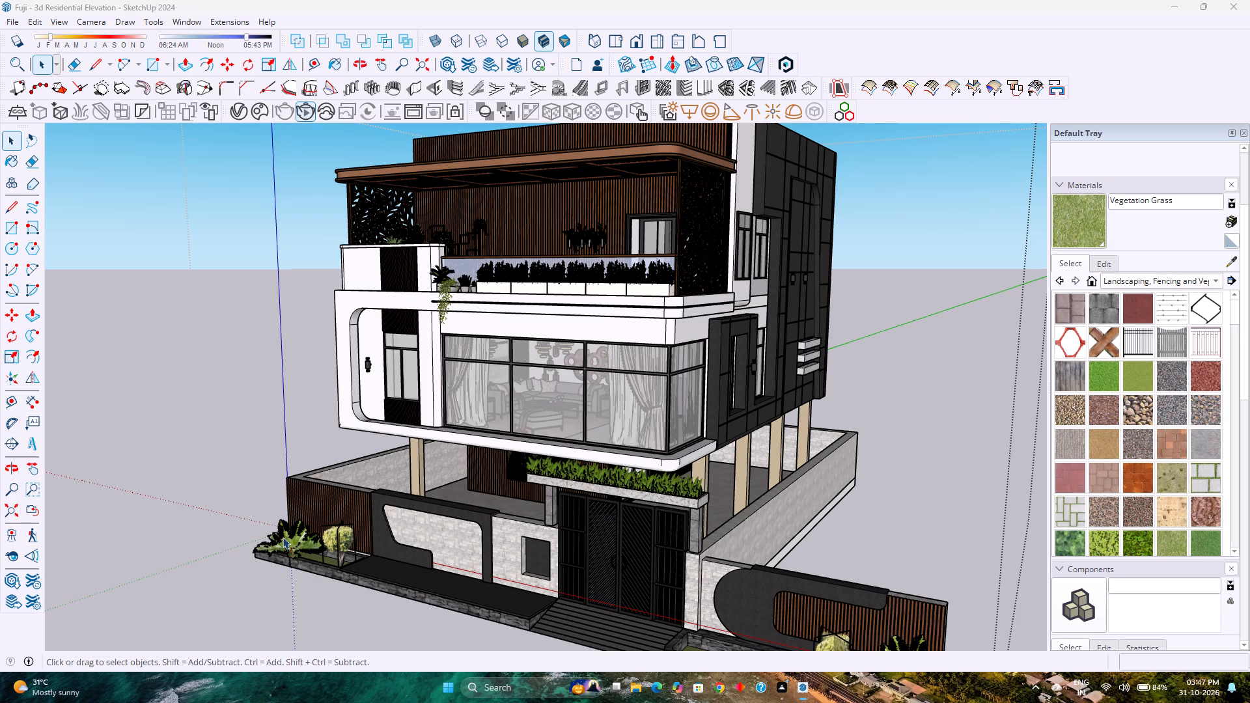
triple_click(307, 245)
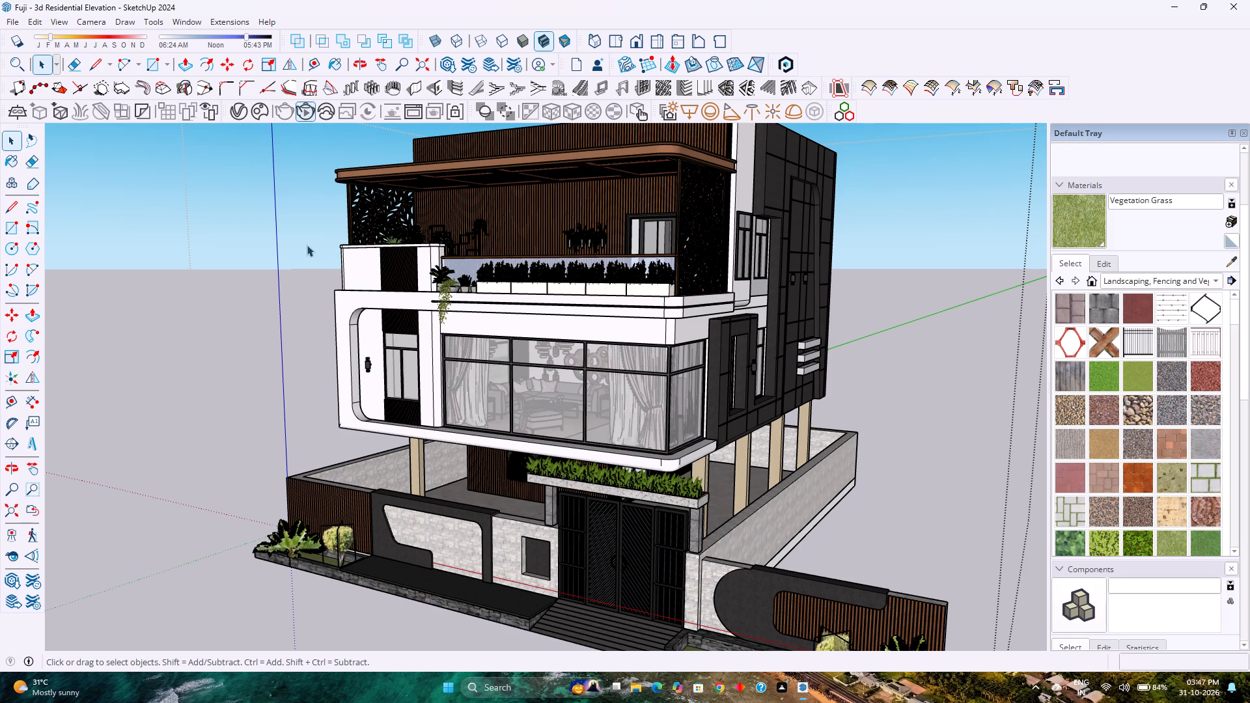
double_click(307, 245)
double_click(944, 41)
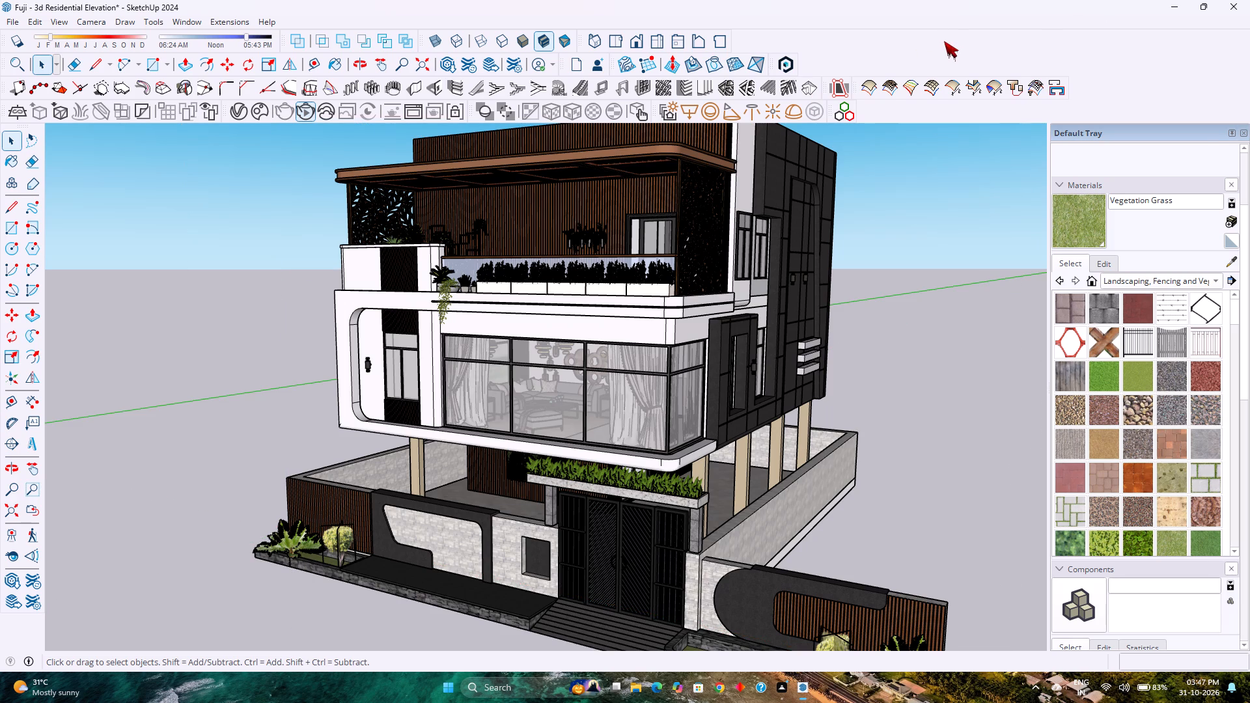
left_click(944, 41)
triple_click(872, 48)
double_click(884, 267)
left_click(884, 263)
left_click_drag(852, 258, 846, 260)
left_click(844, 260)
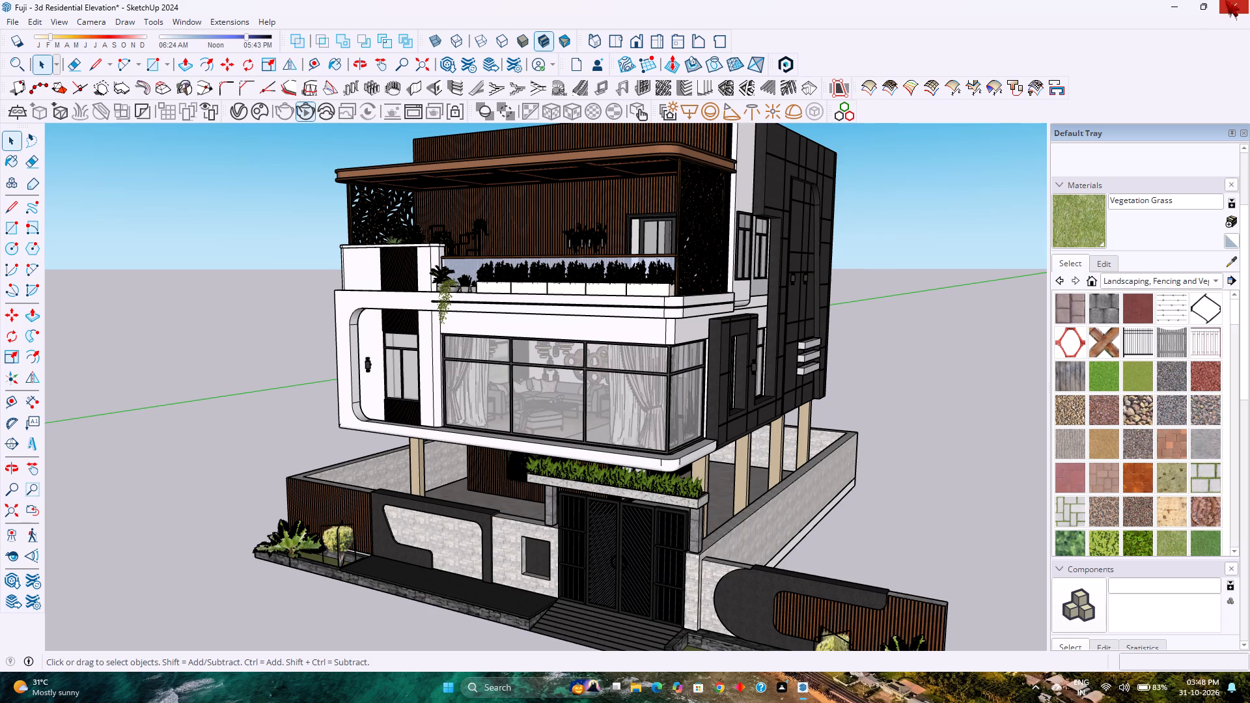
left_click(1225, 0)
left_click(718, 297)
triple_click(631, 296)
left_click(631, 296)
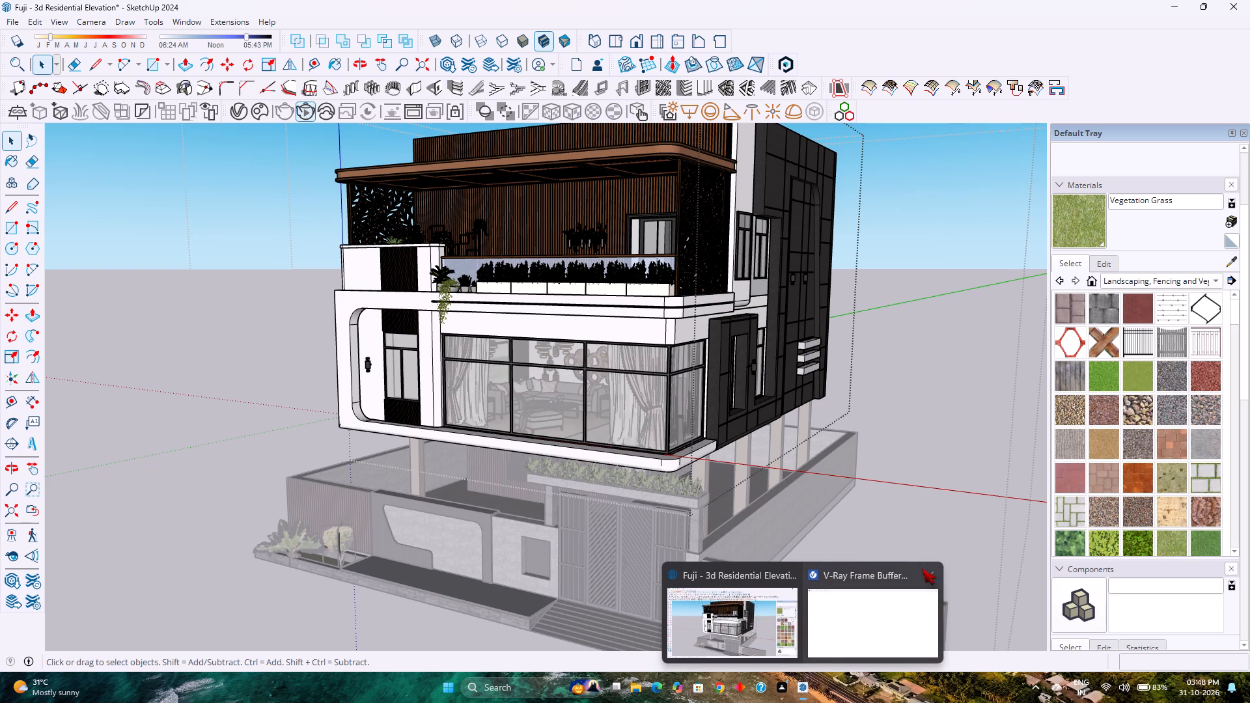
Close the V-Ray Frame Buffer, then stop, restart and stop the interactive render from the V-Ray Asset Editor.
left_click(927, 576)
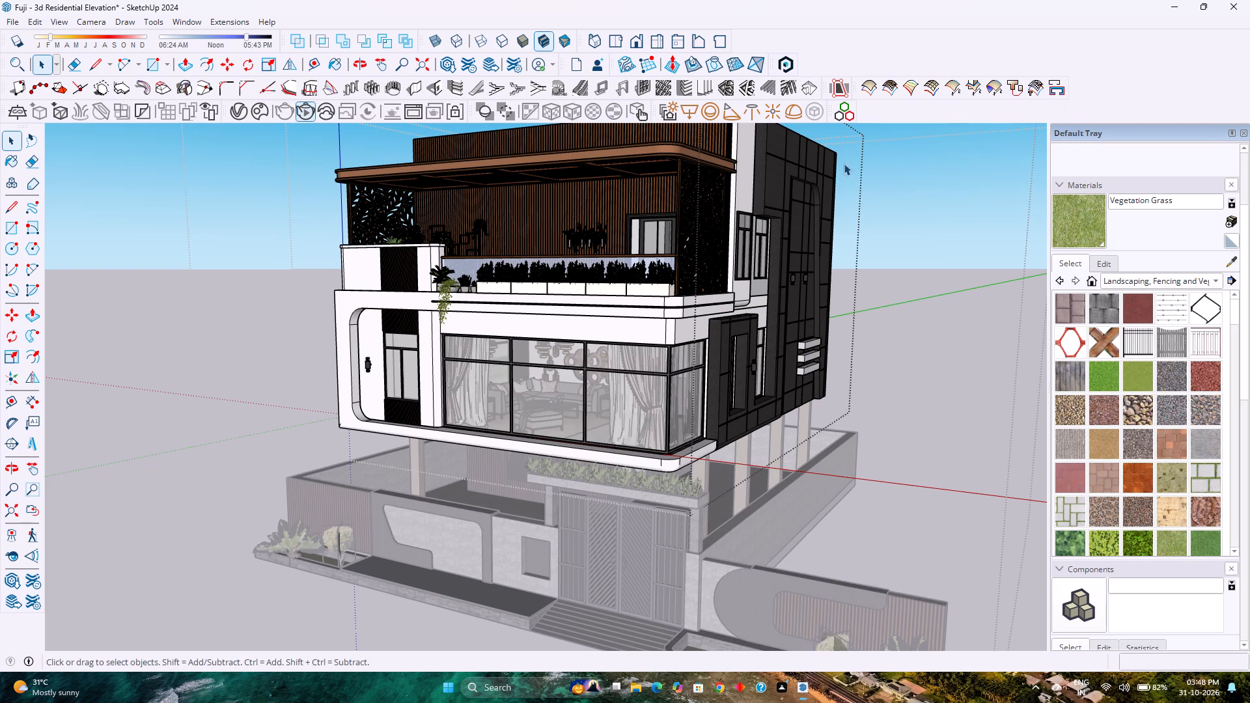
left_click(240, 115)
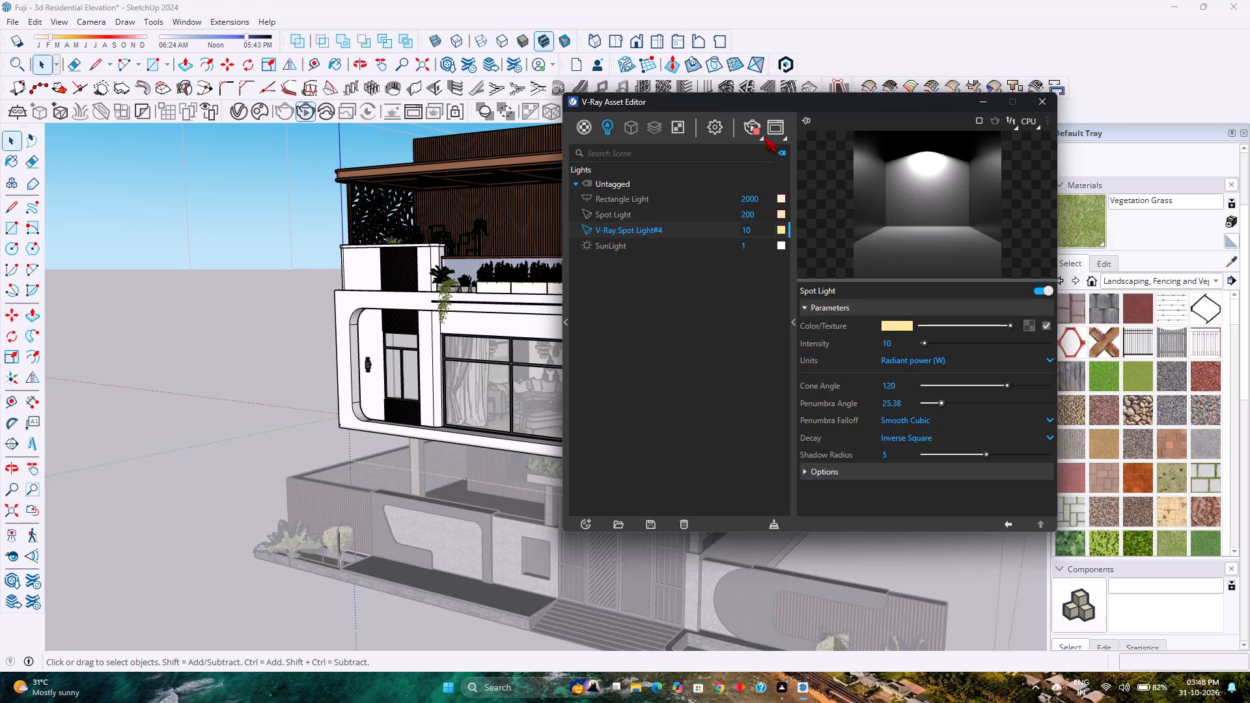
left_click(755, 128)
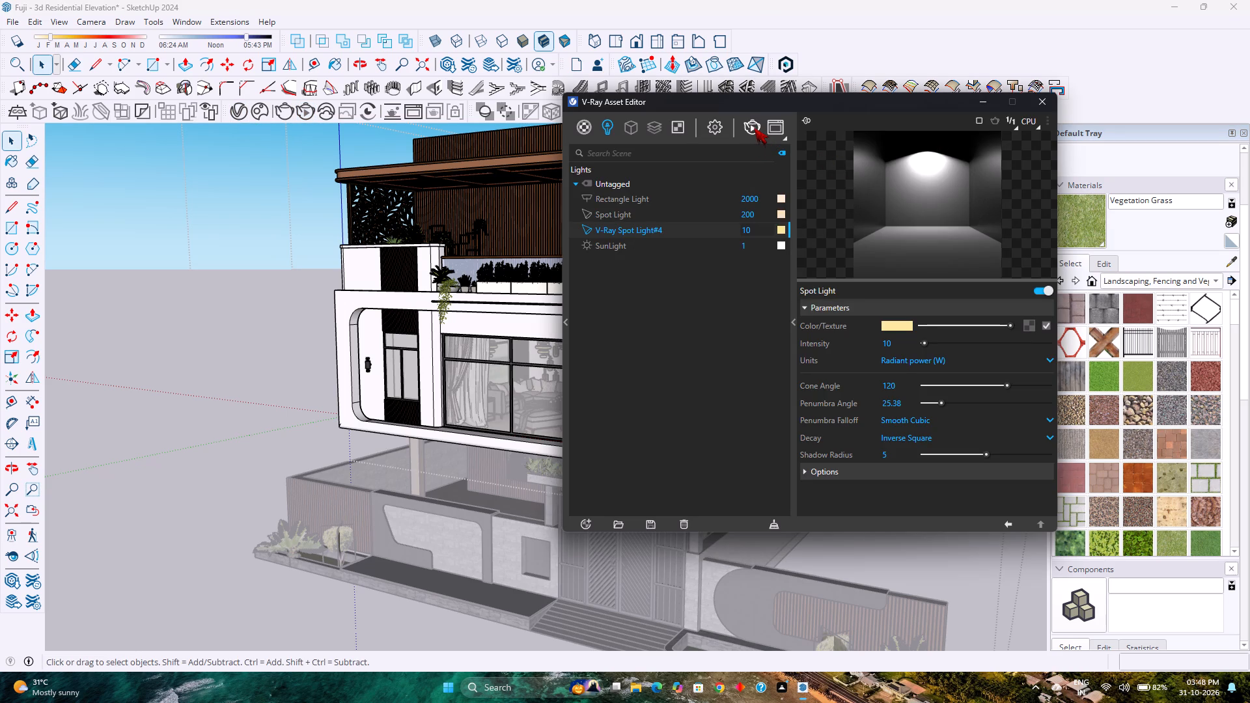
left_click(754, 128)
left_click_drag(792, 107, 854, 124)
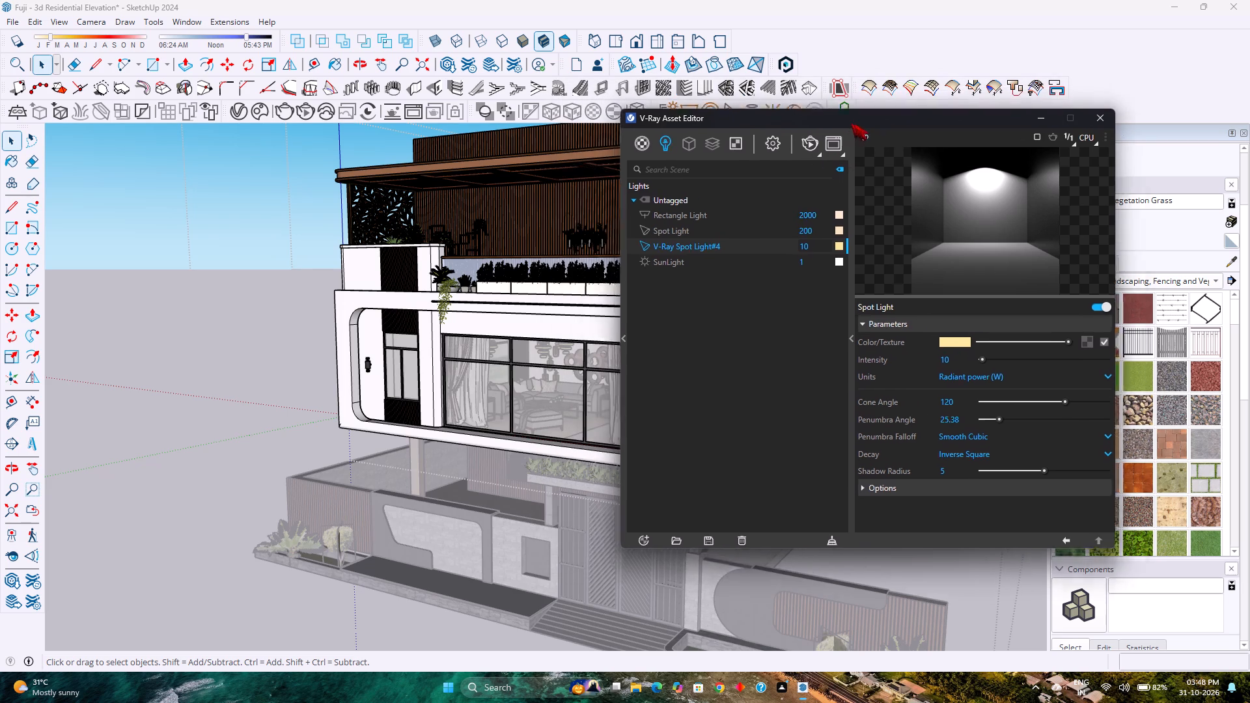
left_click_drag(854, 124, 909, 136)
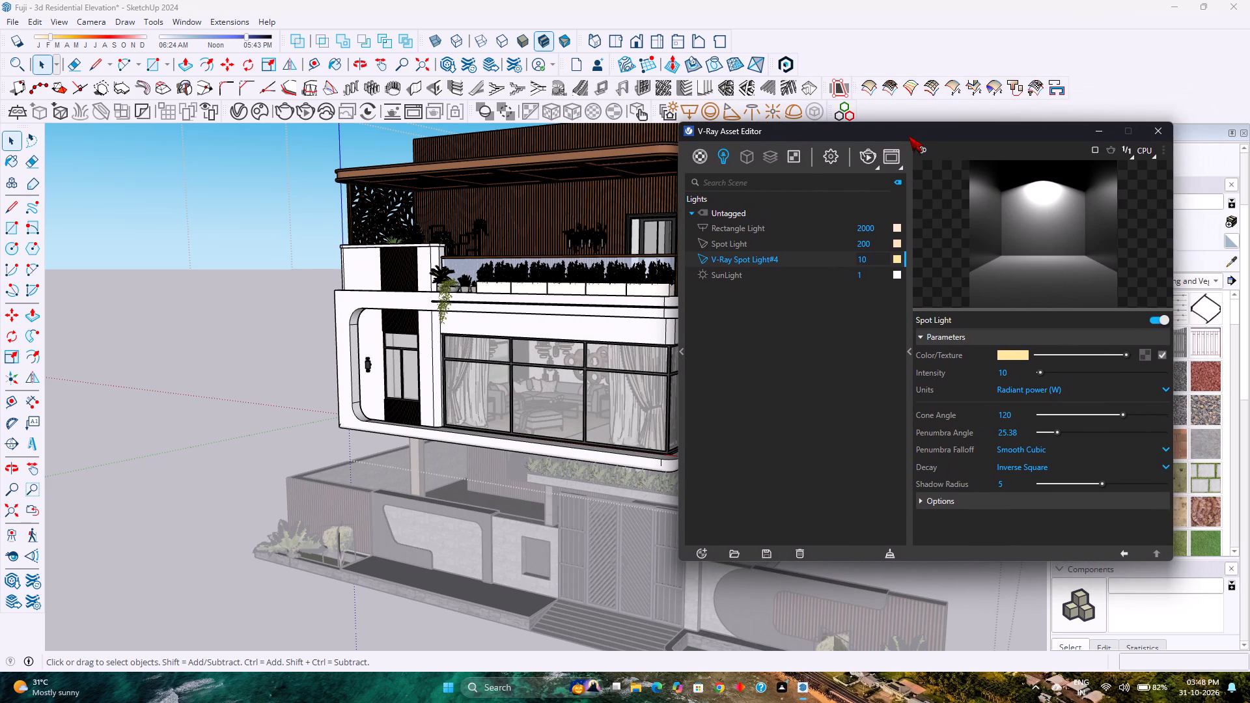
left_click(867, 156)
Switch V-Ray from interactive to production rendering and start a render of the current view.
left_click(878, 169)
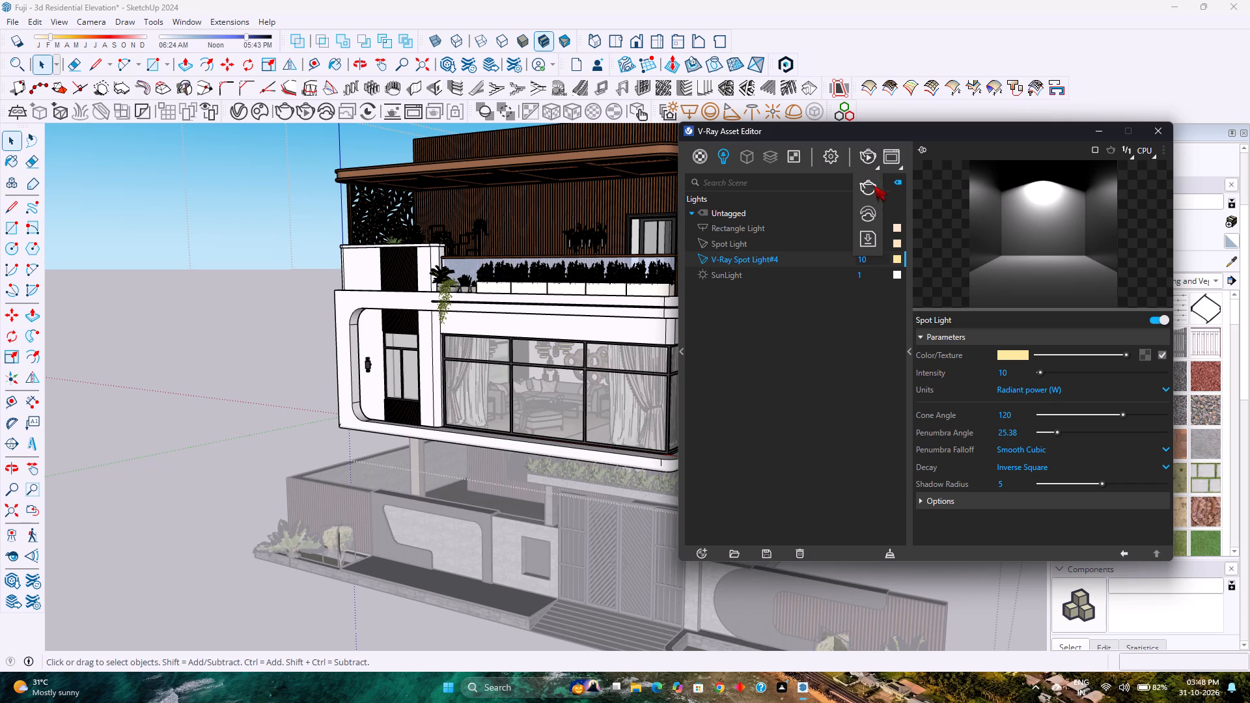
left_click(870, 188)
left_click(867, 155)
left_click(879, 14)
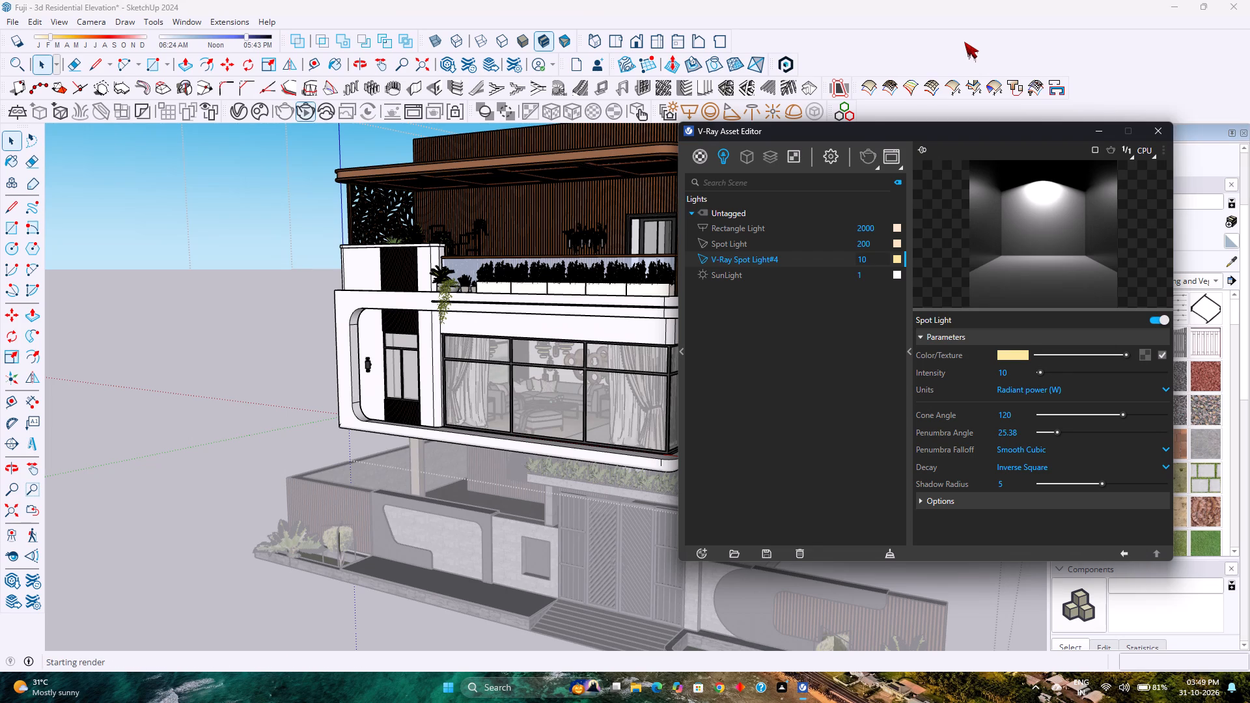
left_click(964, 42)
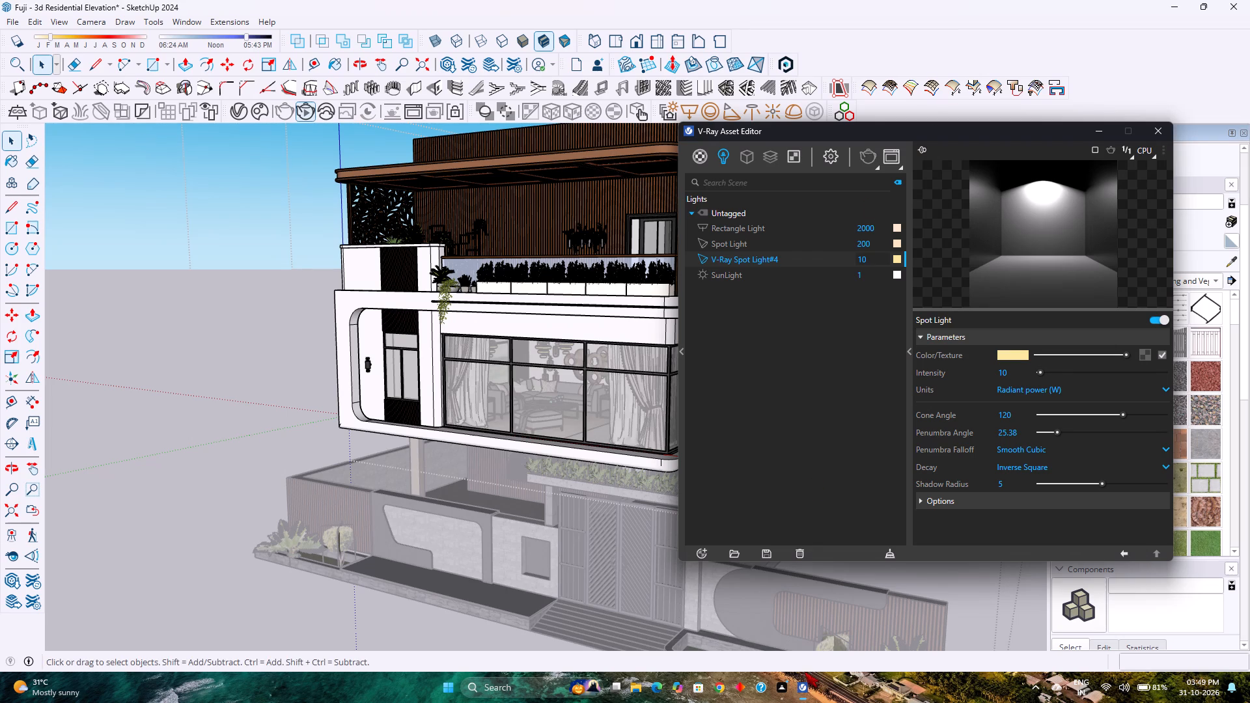
left_click(793, 613)
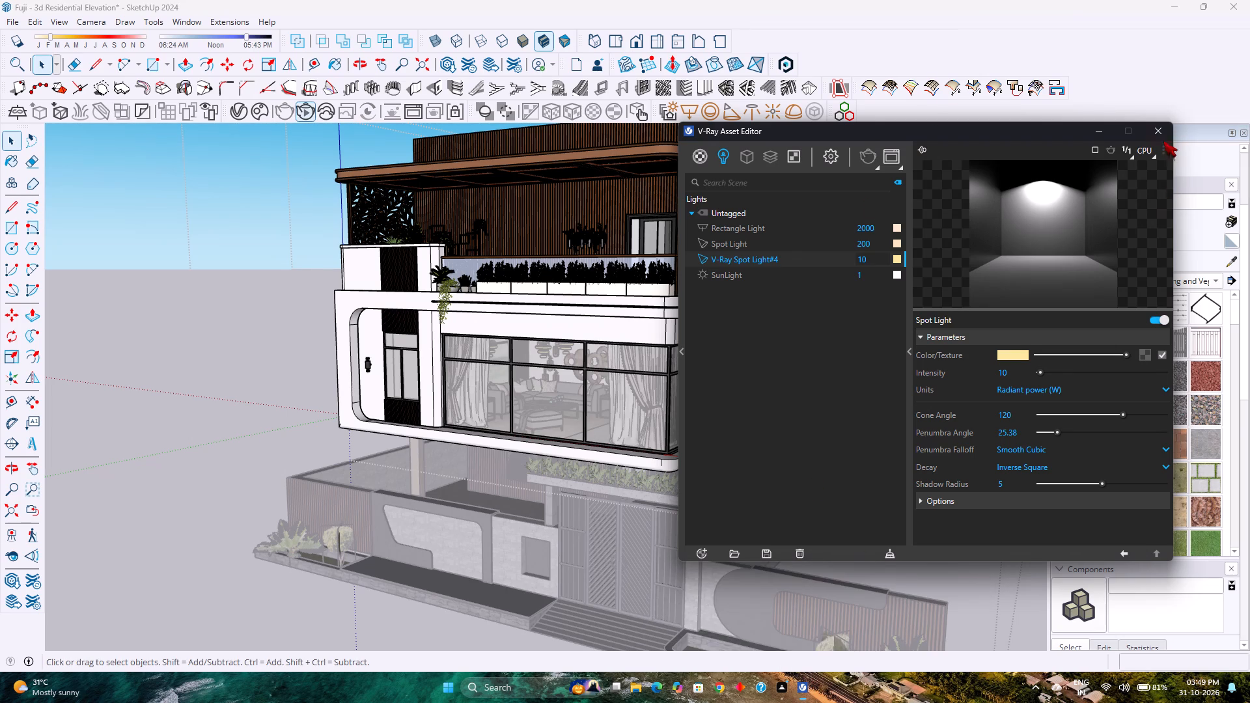
Close the V-Ray Asset Editor and try to exit SketchUp, saving the changes to the Fuji - 3d Residential Elevation model.
left_click(1161, 134)
left_click(1240, 0)
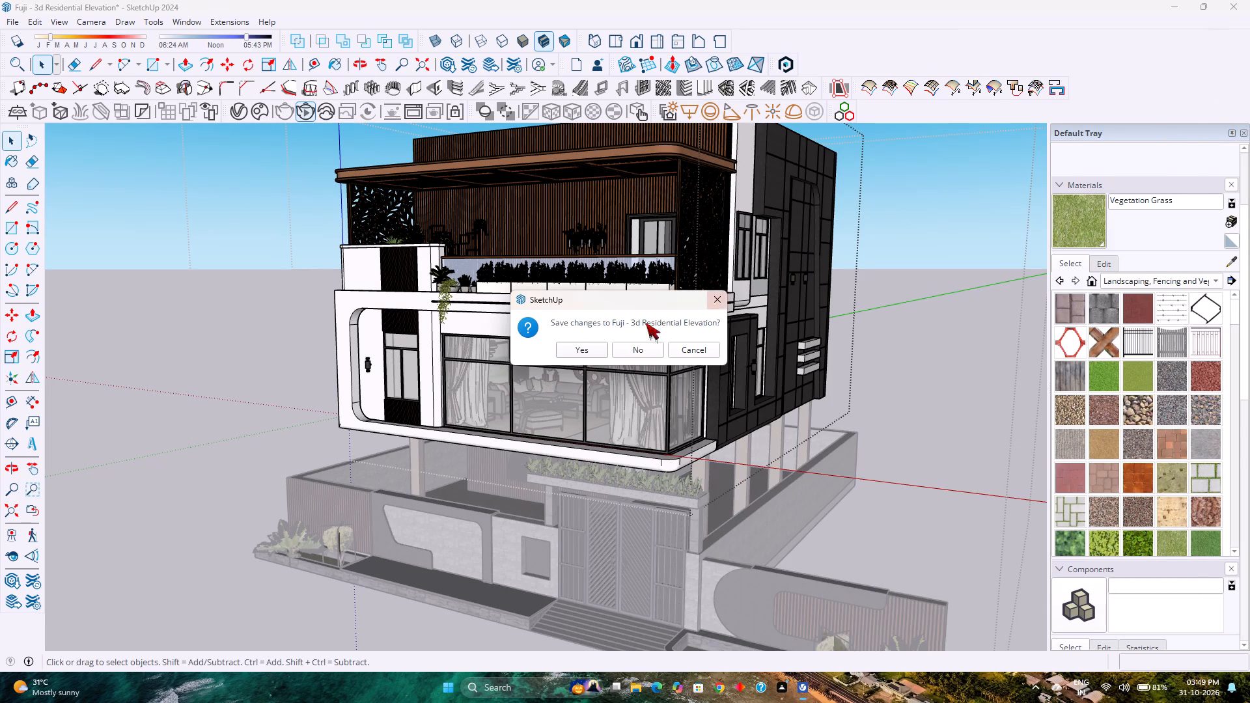
left_click(596, 349)
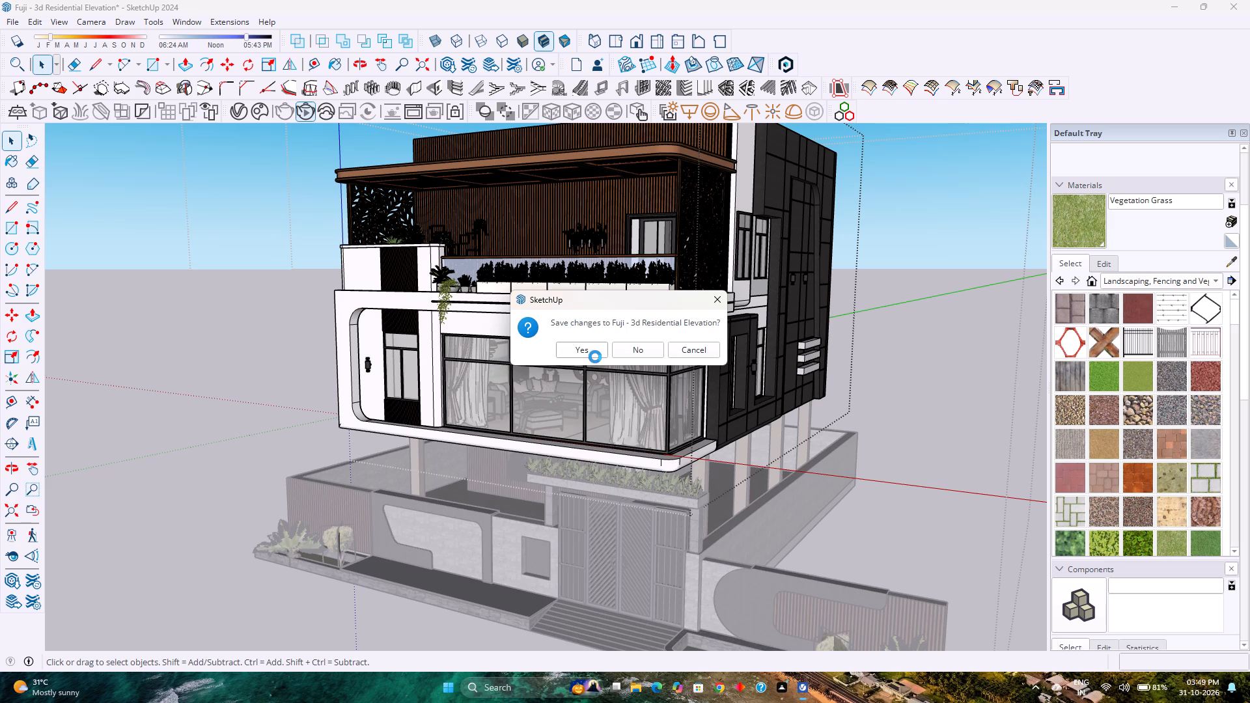
scroll(595, 357, "down", 3)
scroll(595, 364, "up", 2)
scroll(595, 364, "down", 1)
scroll(595, 365, "up", 1)
triple_click(909, 331)
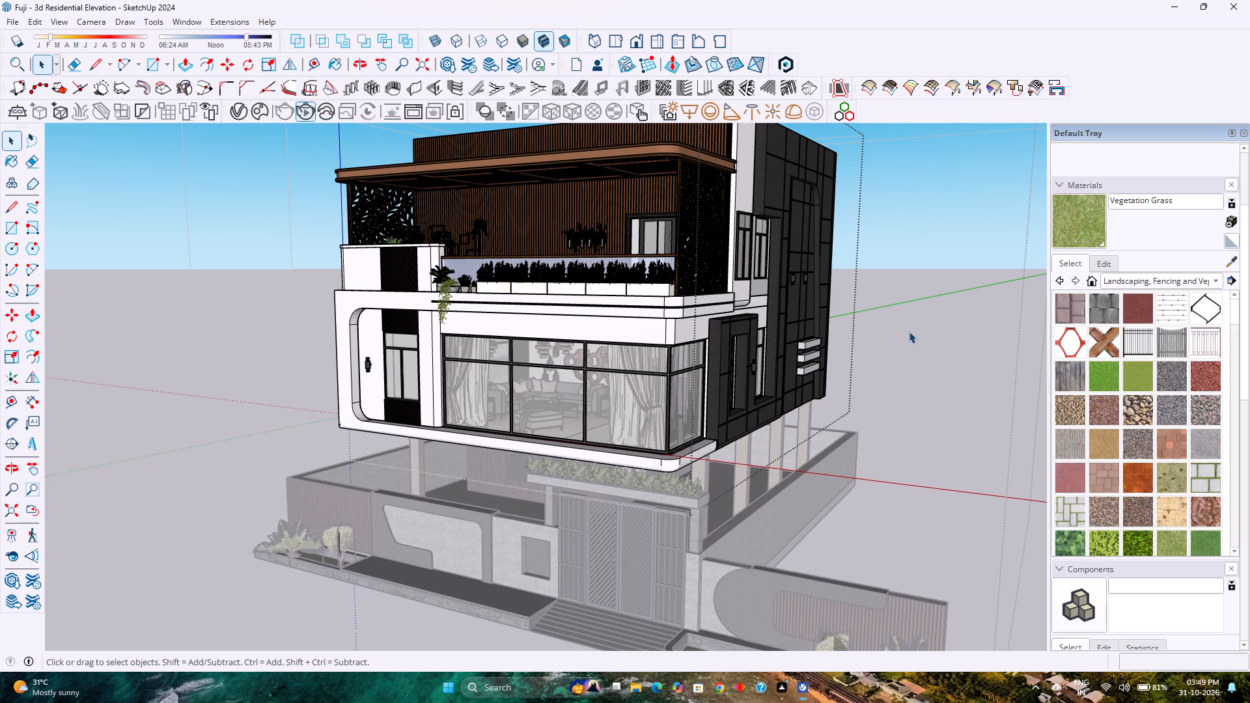
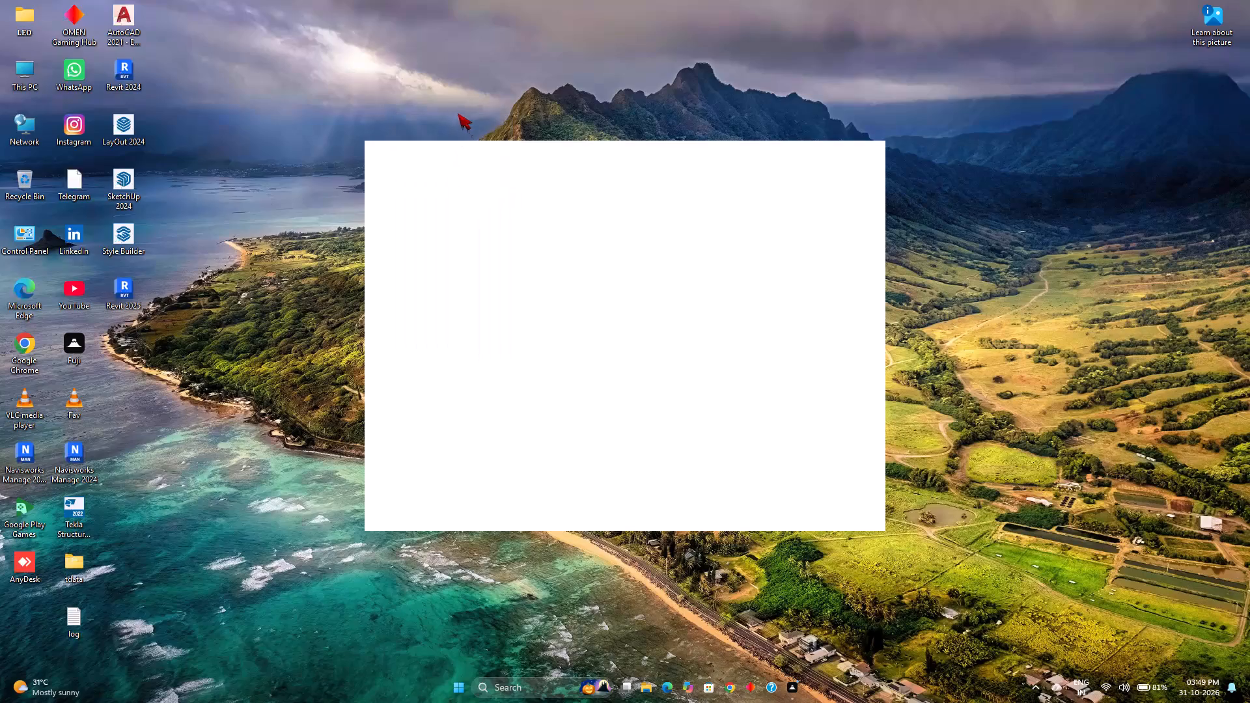
Refresh the desktop and launch SketchUp 2024 again.
left_click(497, 167)
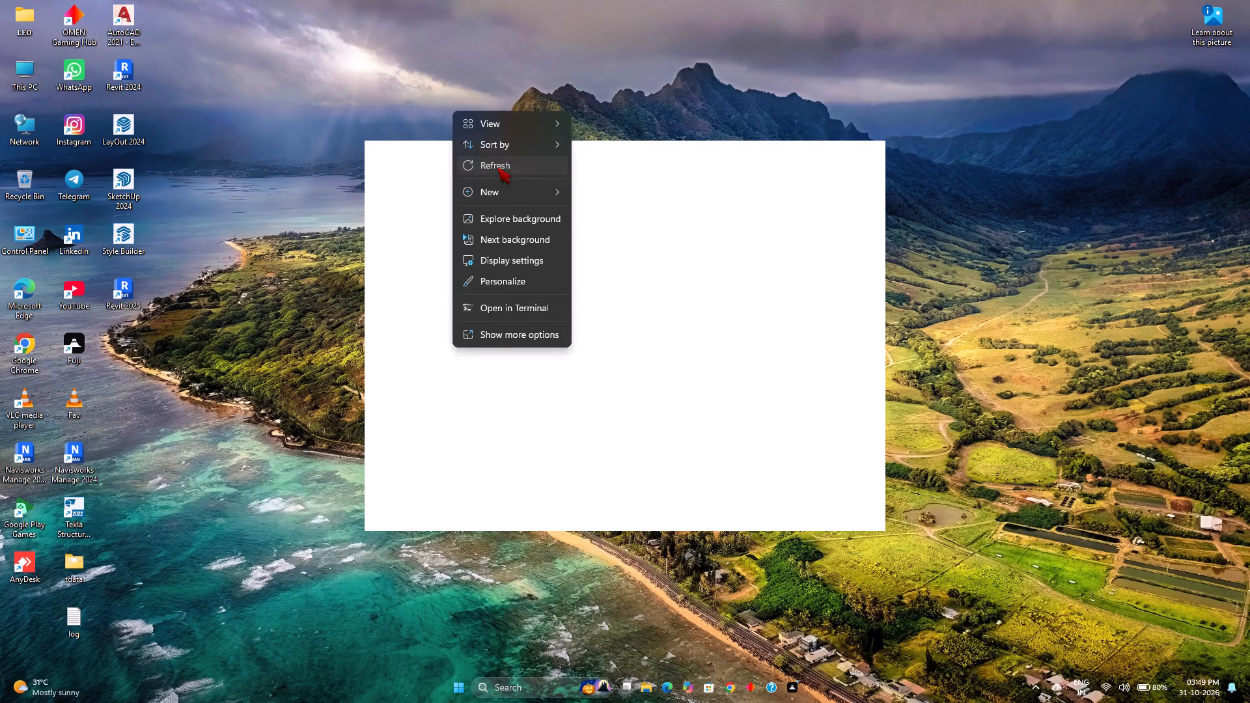
double_click(137, 191)
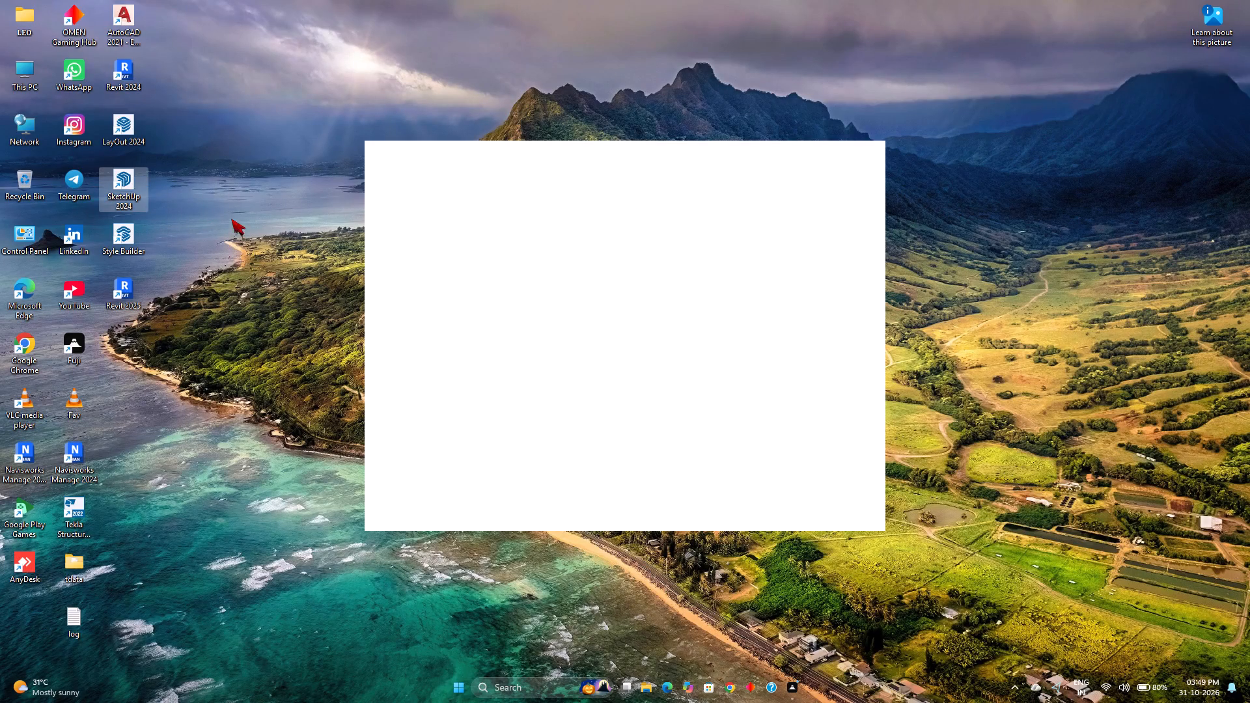
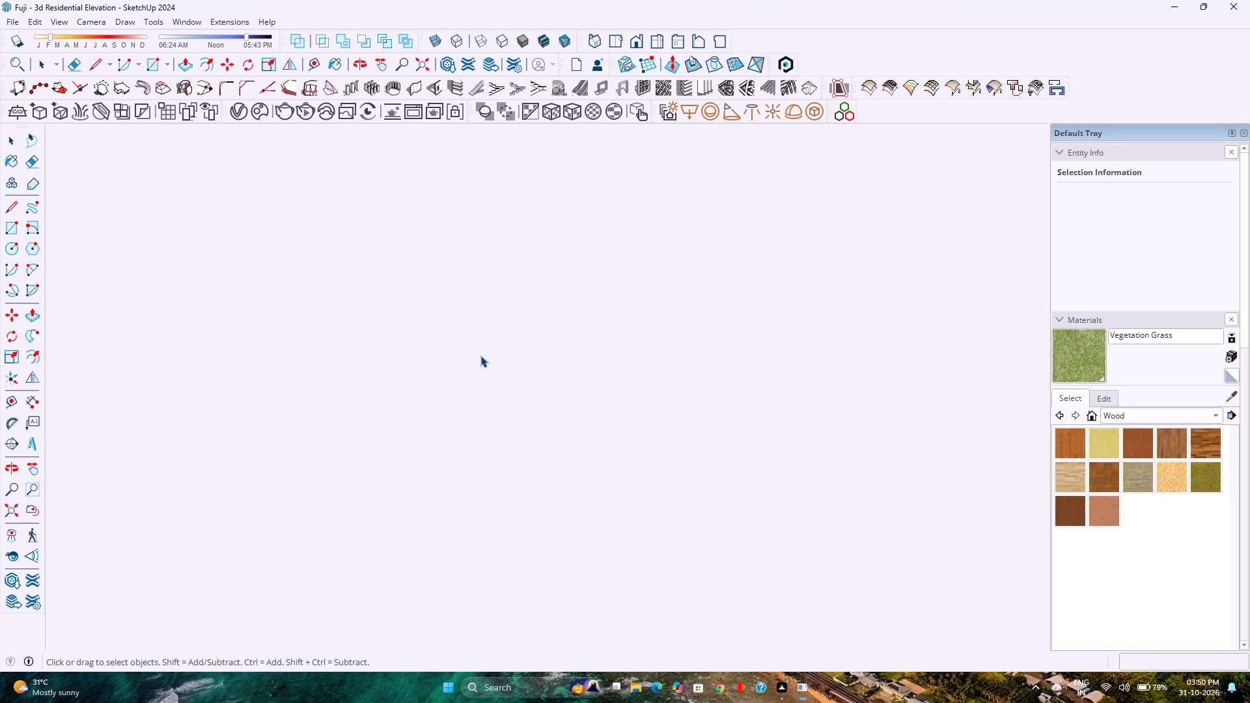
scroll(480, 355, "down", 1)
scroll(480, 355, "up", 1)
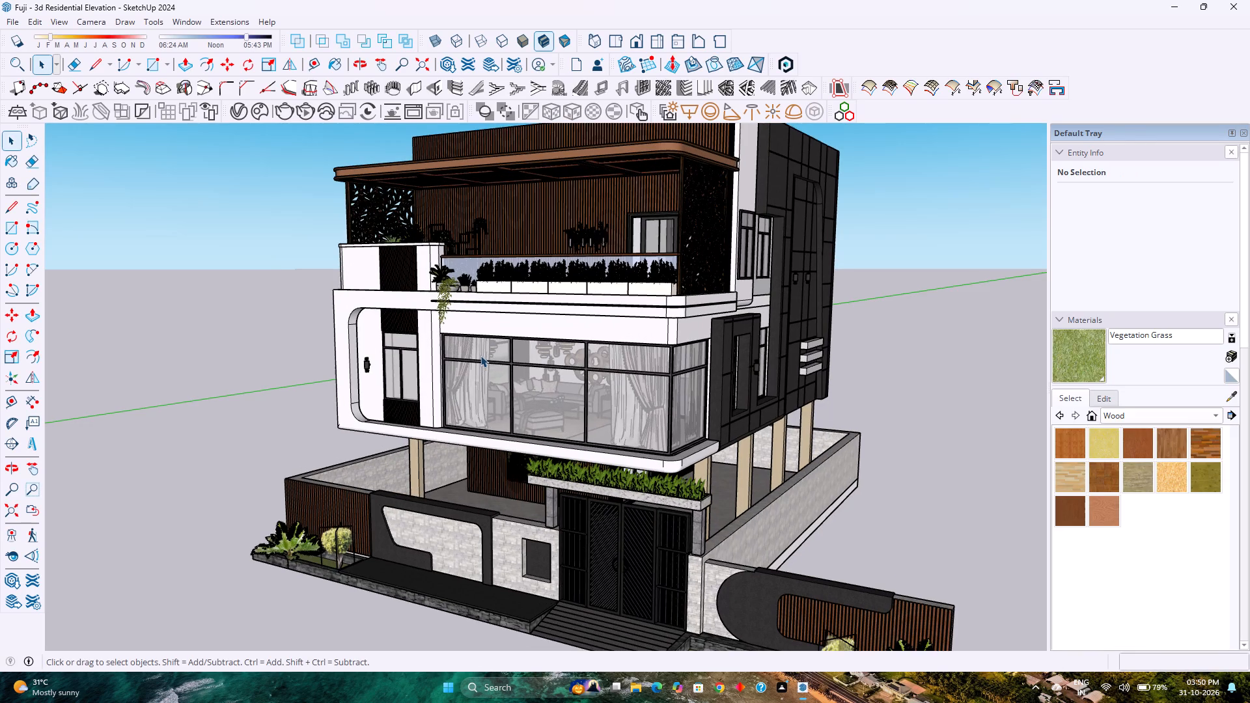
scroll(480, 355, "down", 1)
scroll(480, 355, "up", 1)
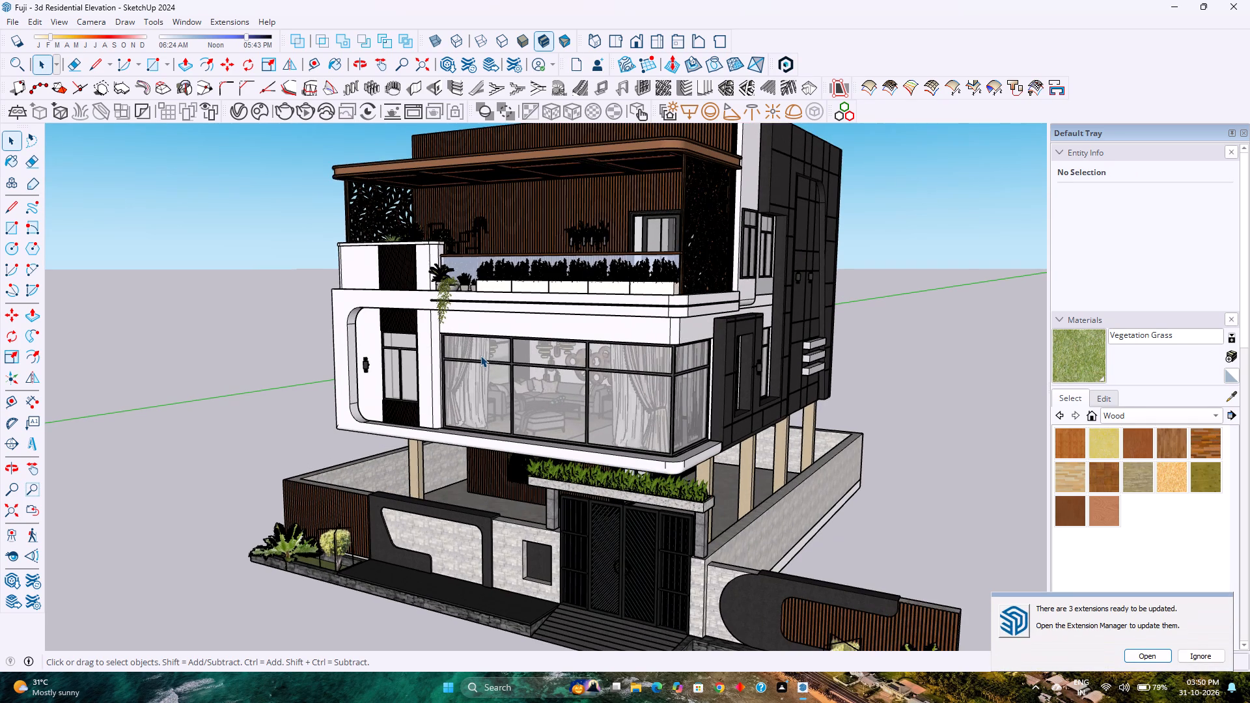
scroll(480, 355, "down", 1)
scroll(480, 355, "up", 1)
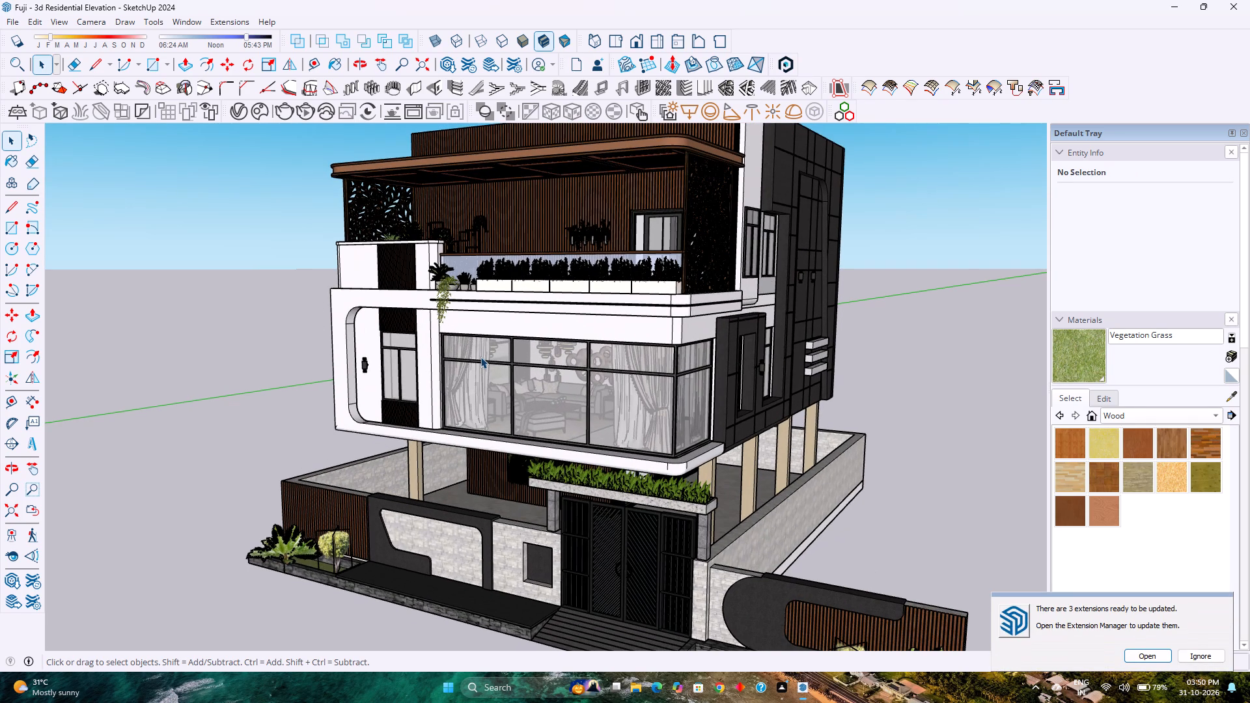
Start a V-Ray interactive render of the reopened residential elevation model.
left_click(309, 113)
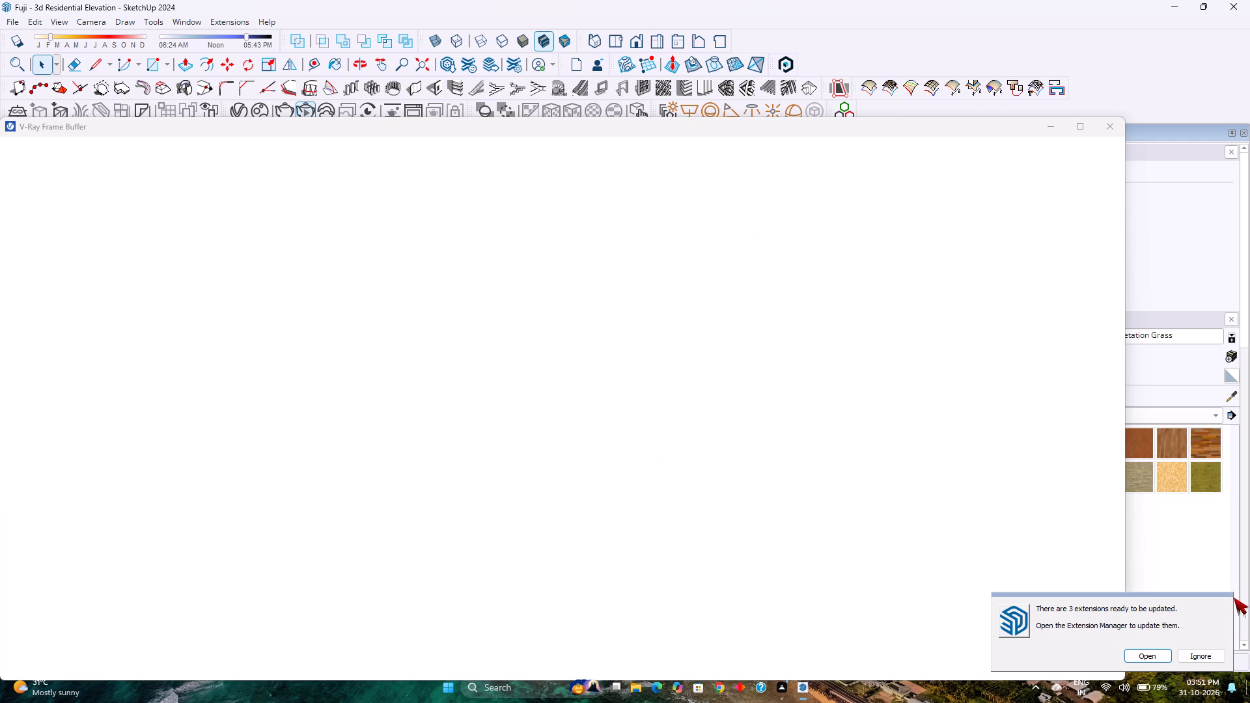
Dismiss the extension update notice by choosing to ignore the updates.
left_click(1195, 657)
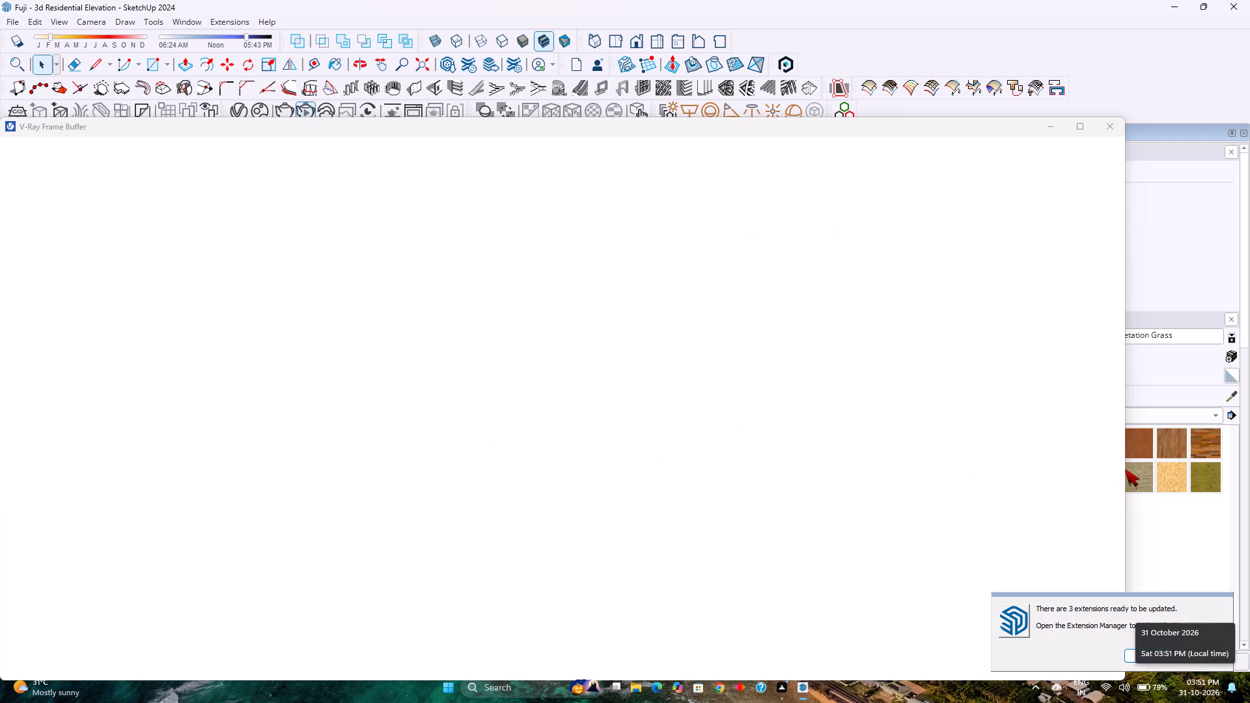
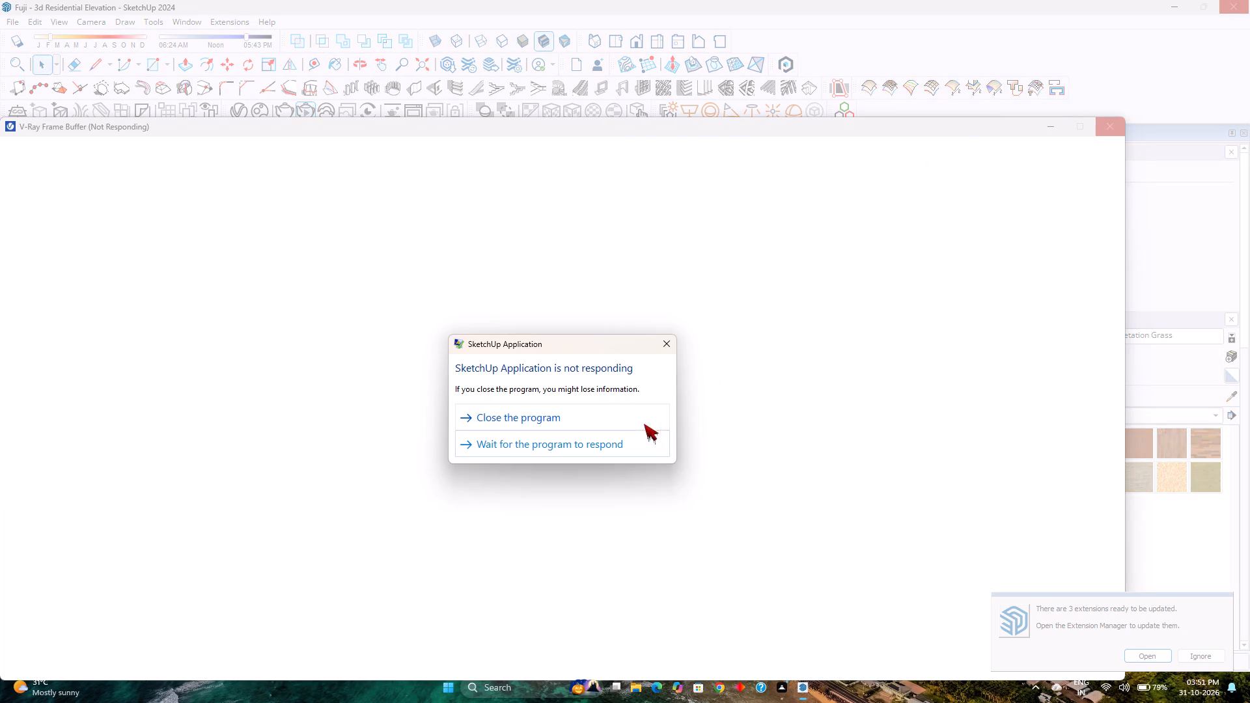
Choose to wait for the unresponsive SketchUp application instead of closing it.
left_click(555, 445)
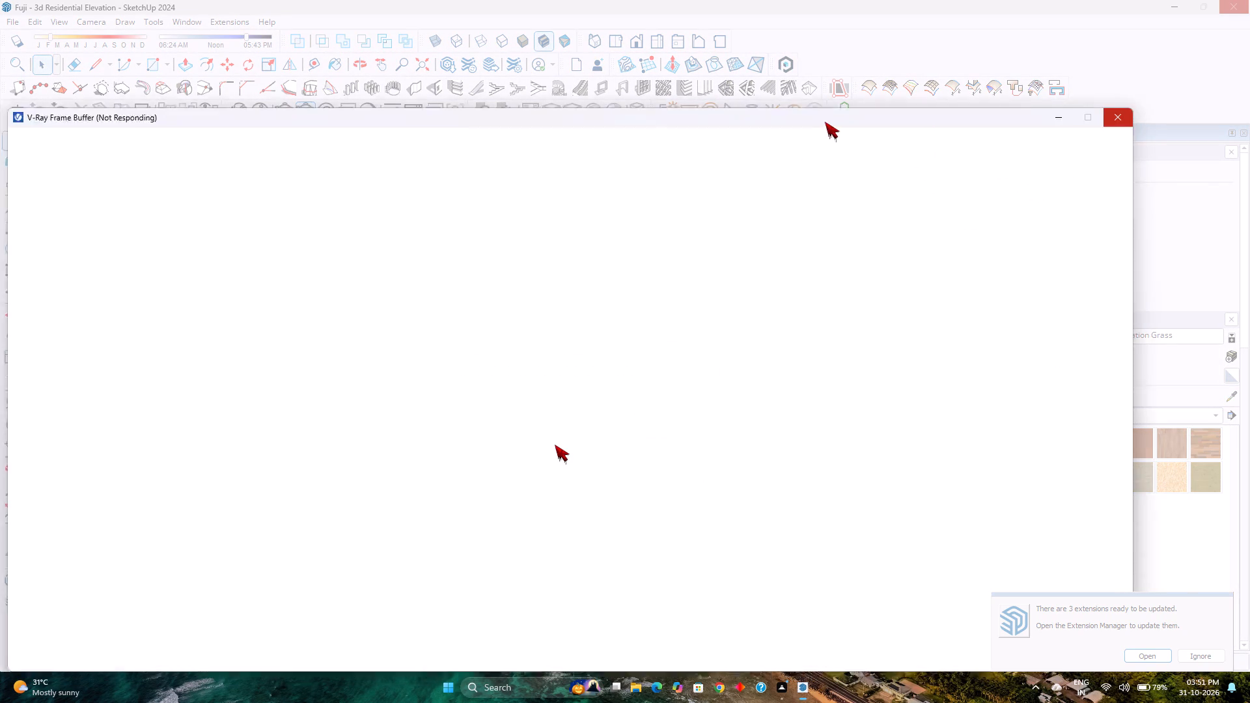
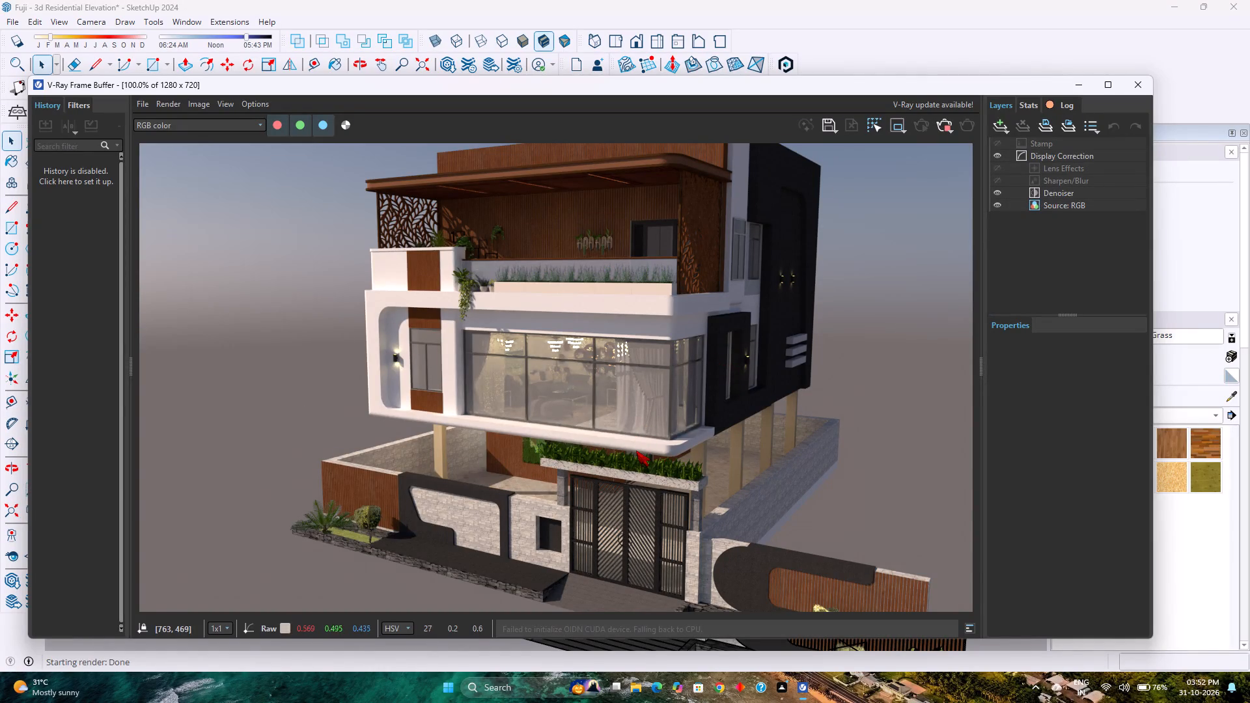
Examine the finished house render up close and as a whole, checking the balcony, facade and gate lighting.
scroll(636, 450, "down", 1)
scroll(636, 450, "up", 2)
scroll(630, 448, "down", 2)
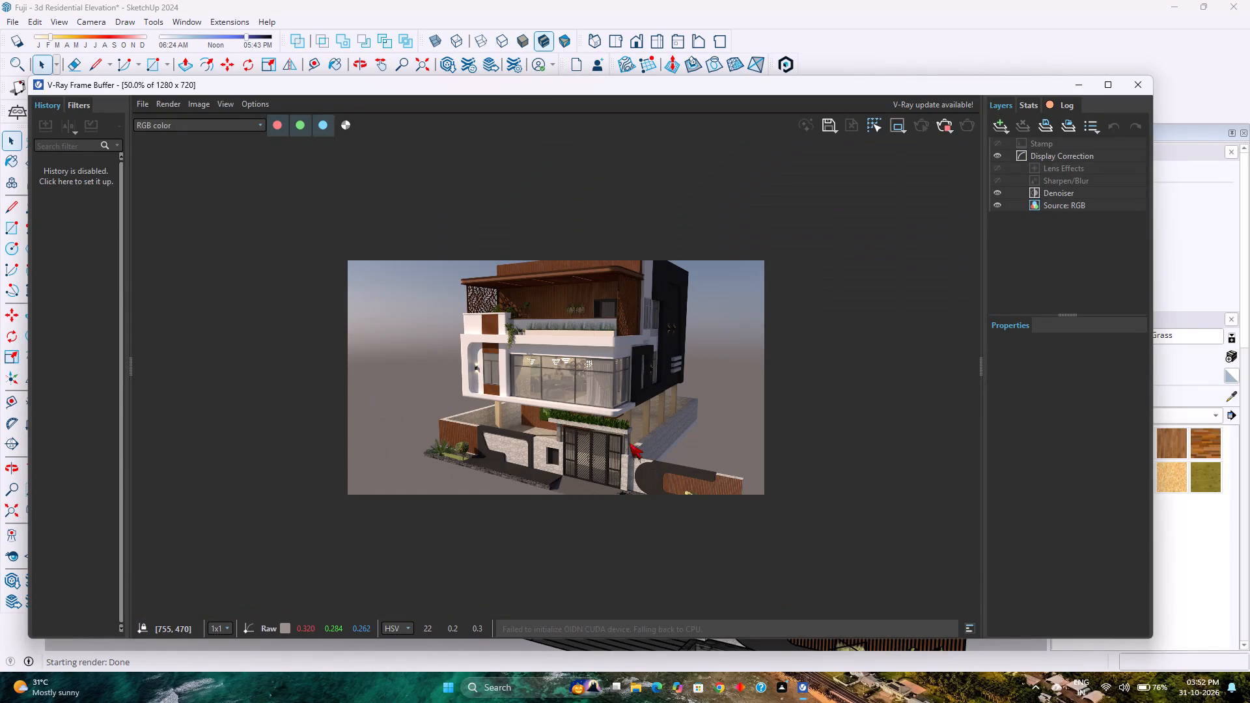
scroll(516, 269, "up", 2)
scroll(518, 272, "down", 1)
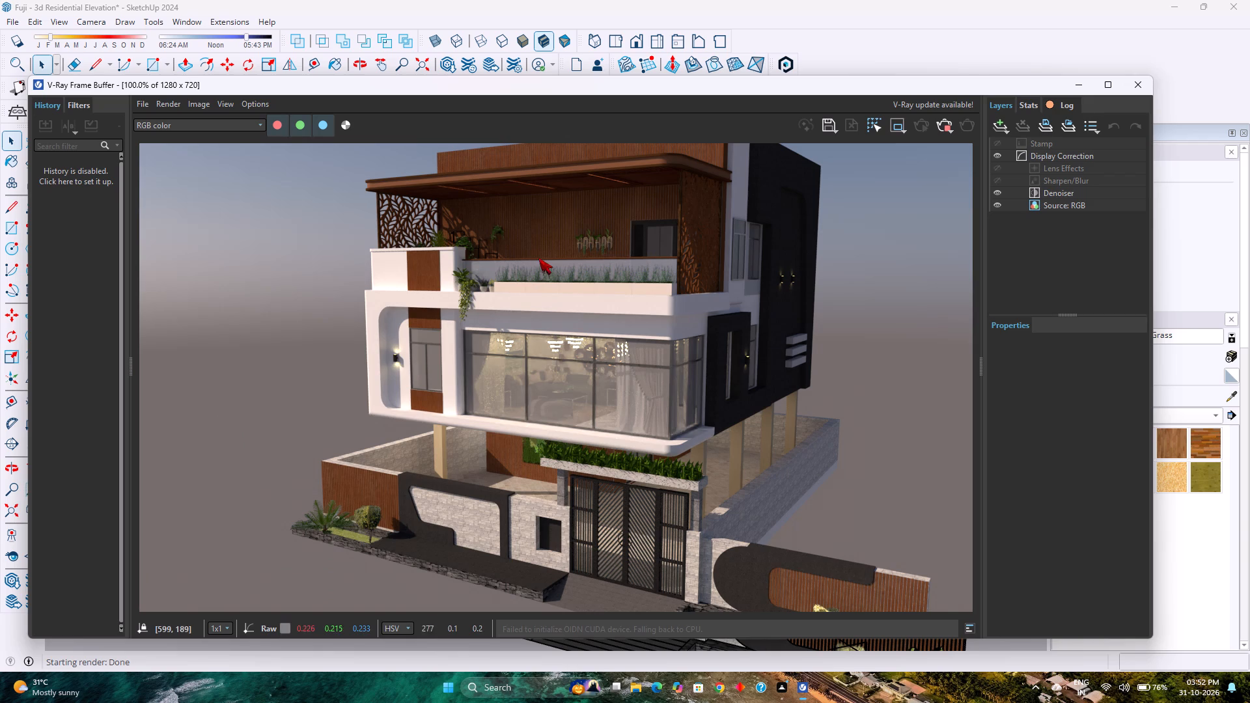
scroll(587, 178, "up", 1)
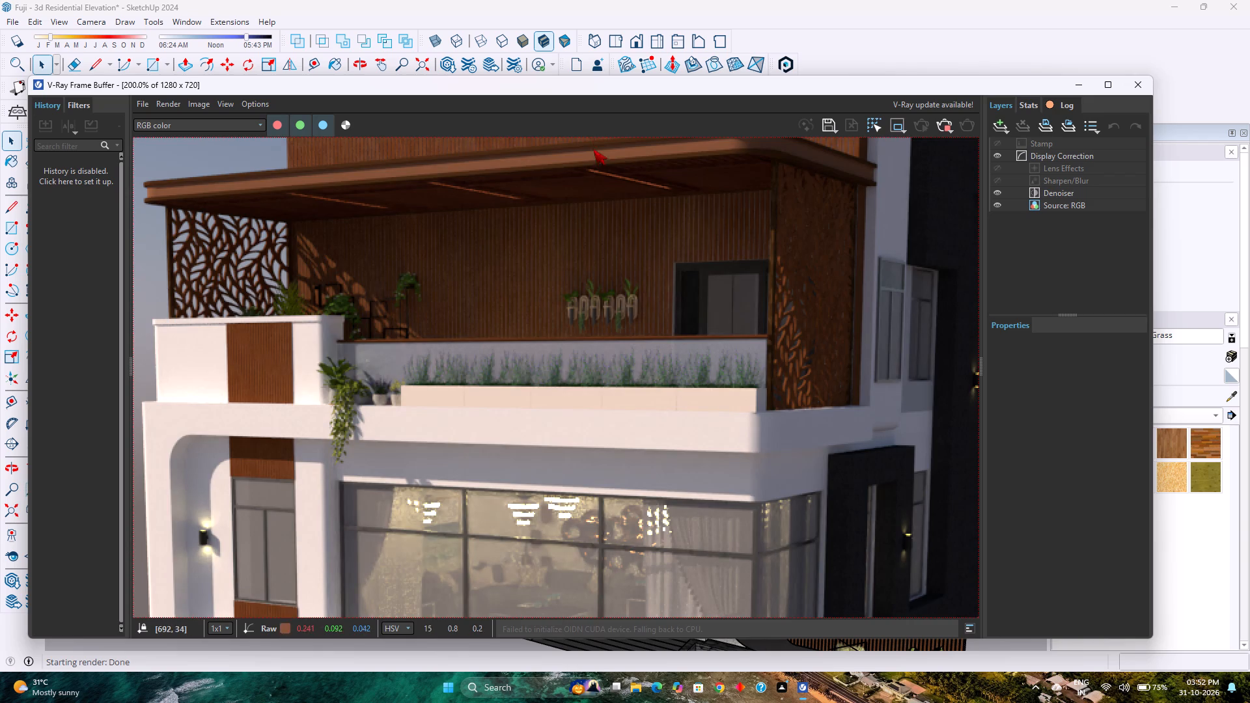
scroll(747, 242, "down", 1)
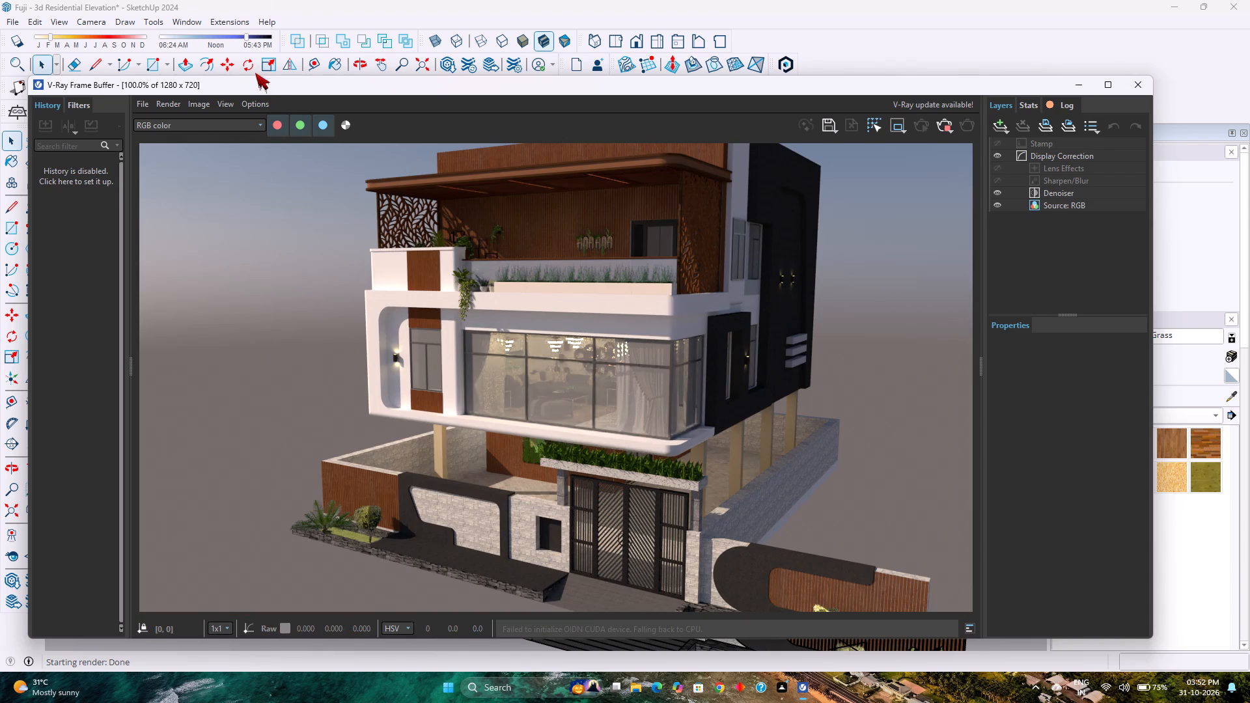
Arrange the V-Ray Asset Editor beside the render window and show only the scene's lights.
left_click_drag(264, 88, 254, 124)
left_click(244, 105)
left_click_drag(264, 124, 266, 142)
left_click_drag(552, 122, 602, 123)
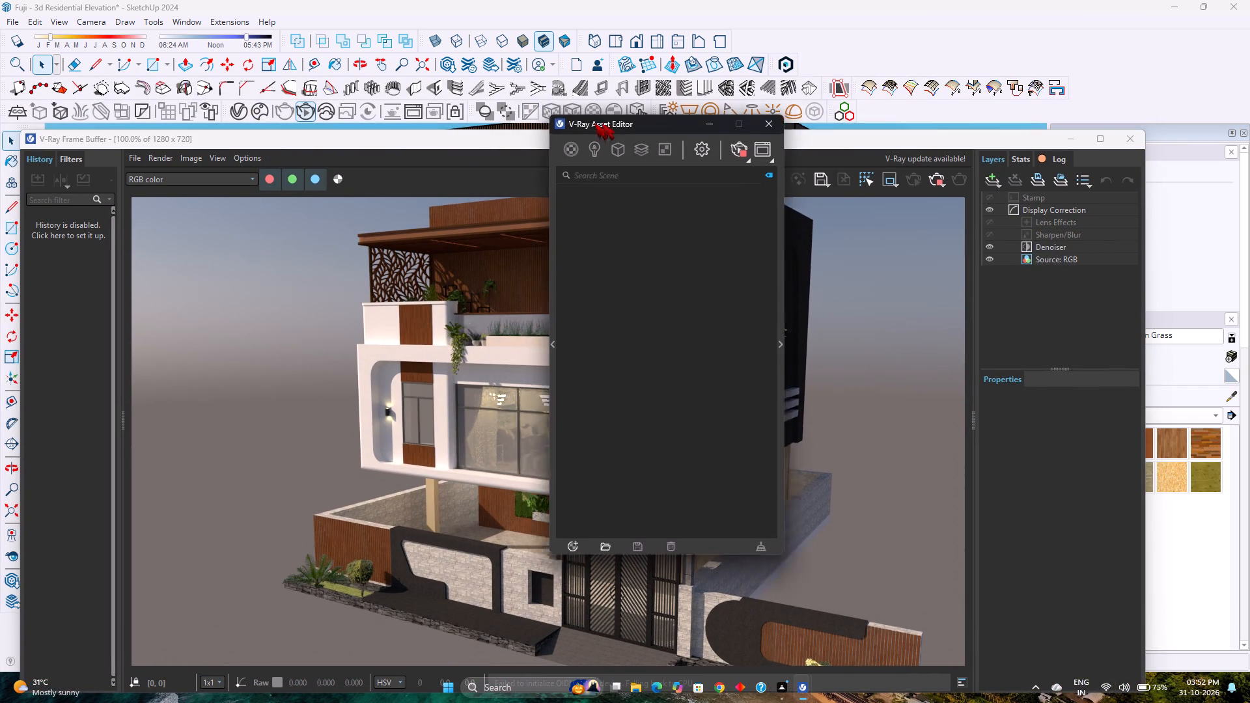
left_click_drag(602, 123, 1037, 131)
left_click_drag(775, 137, 730, 98)
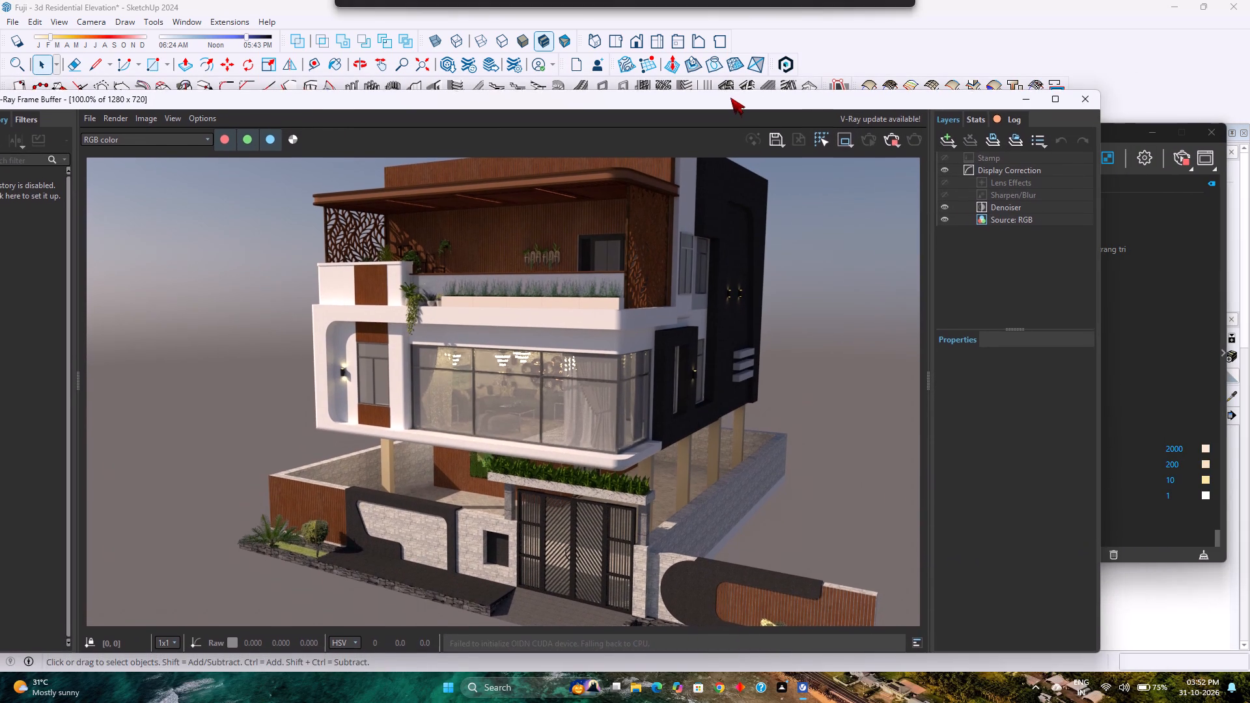
left_click_drag(730, 98, 730, 97)
left_click(1128, 130)
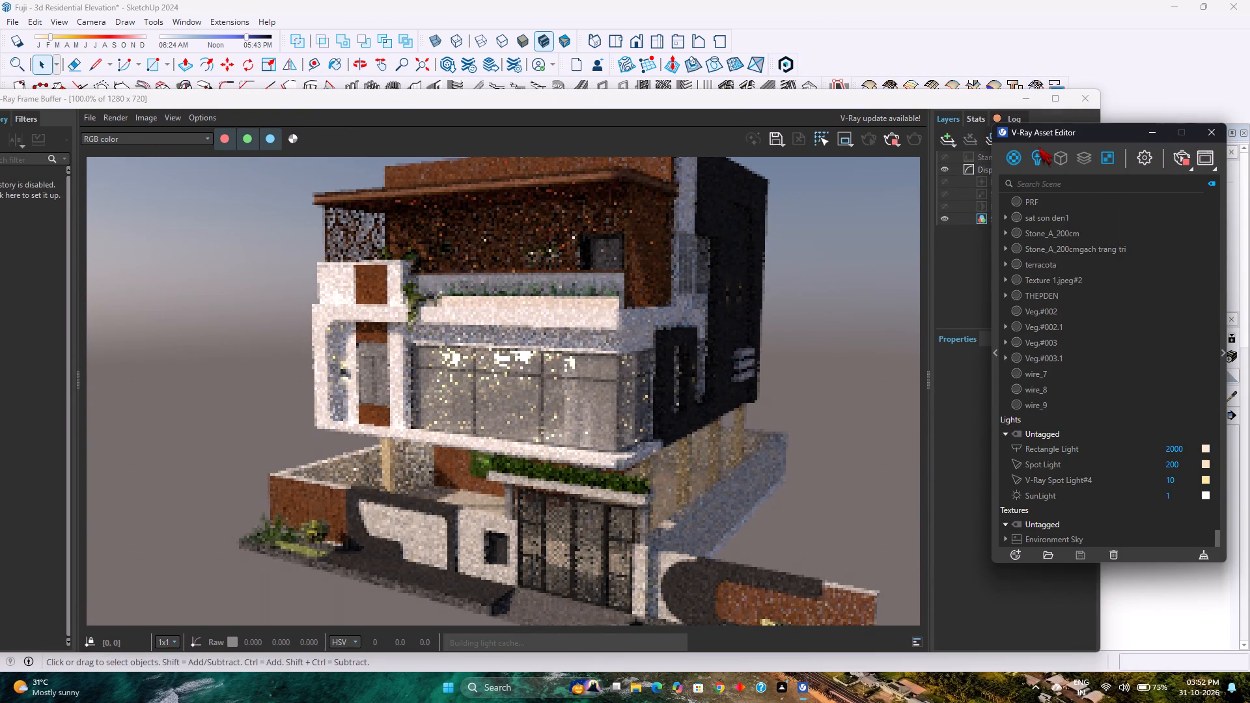
left_click(1042, 148)
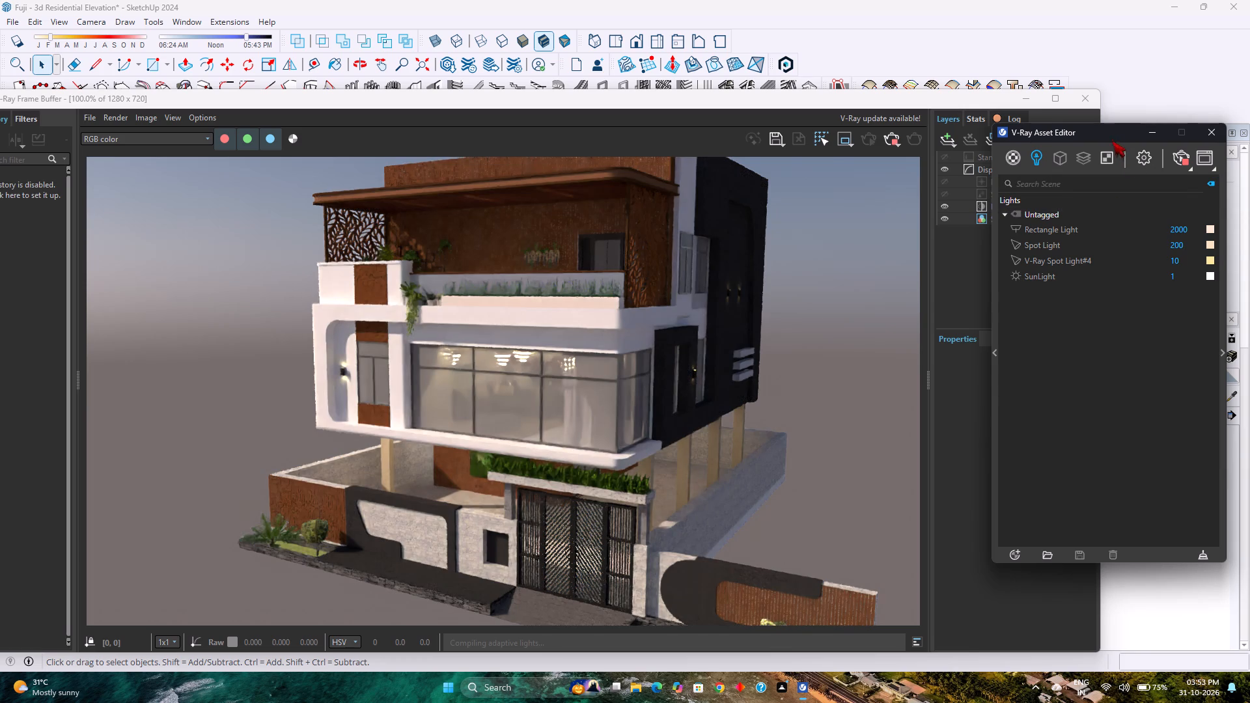
Open the parameters of V-Ray Spot Light#4 and set its intensity to 282.
left_click_drag(1110, 133, 1025, 102)
left_click(989, 236)
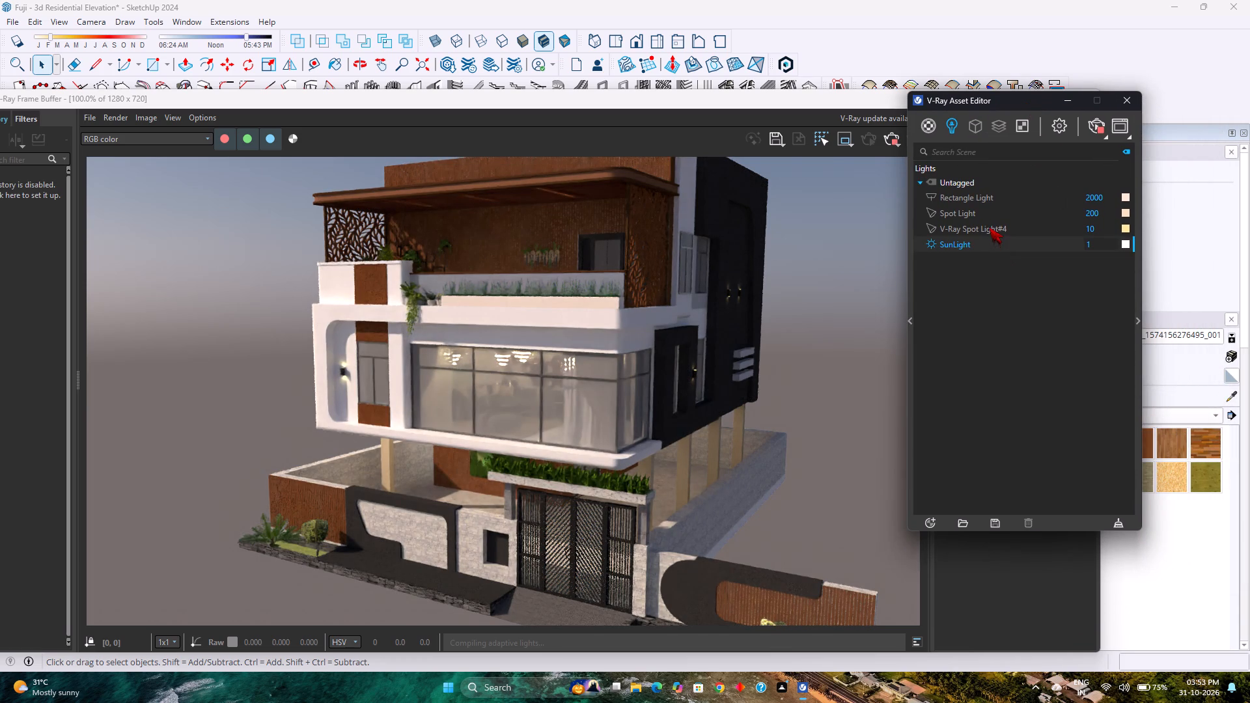
left_click(989, 227)
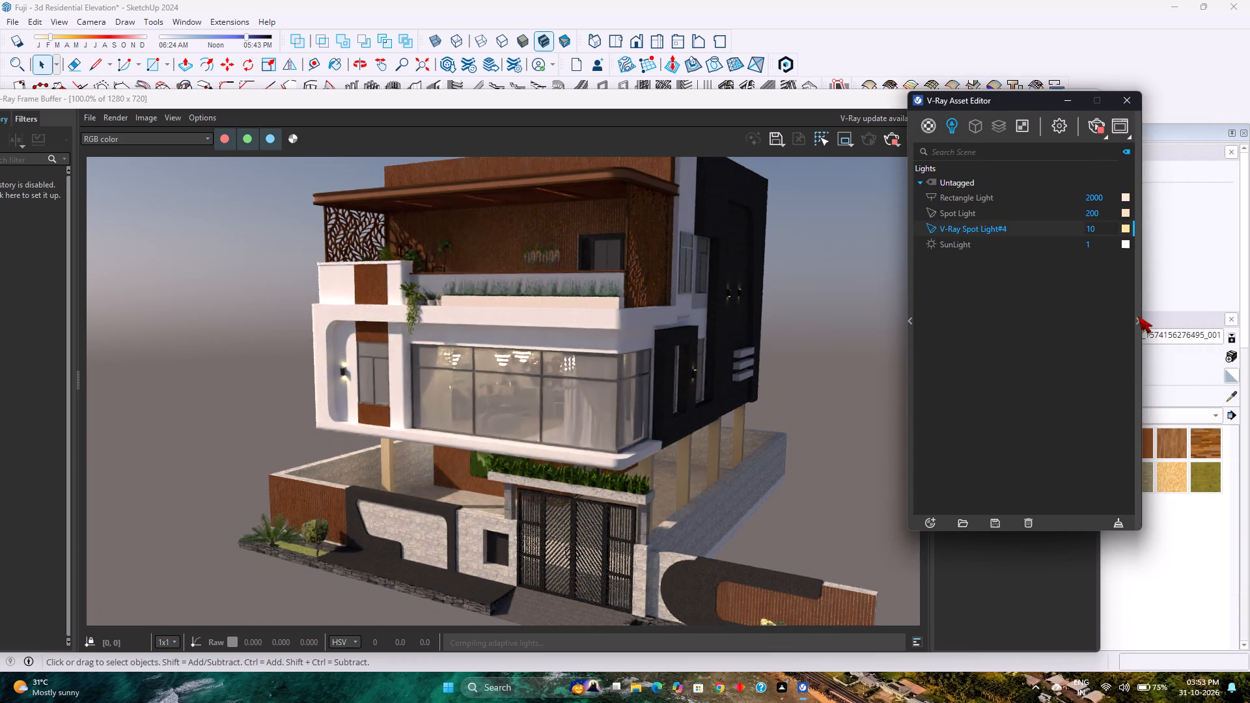
left_click(1138, 316)
left_click_drag(997, 99, 892, 93)
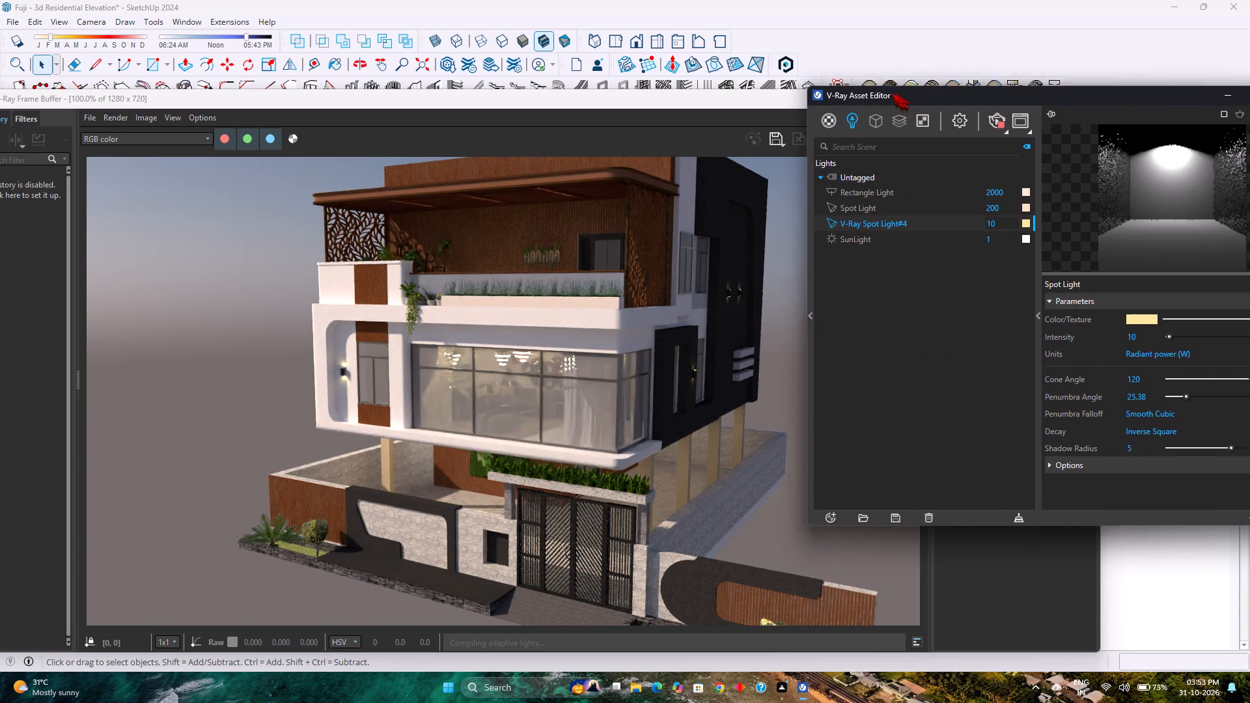
left_click_drag(892, 93, 863, 86)
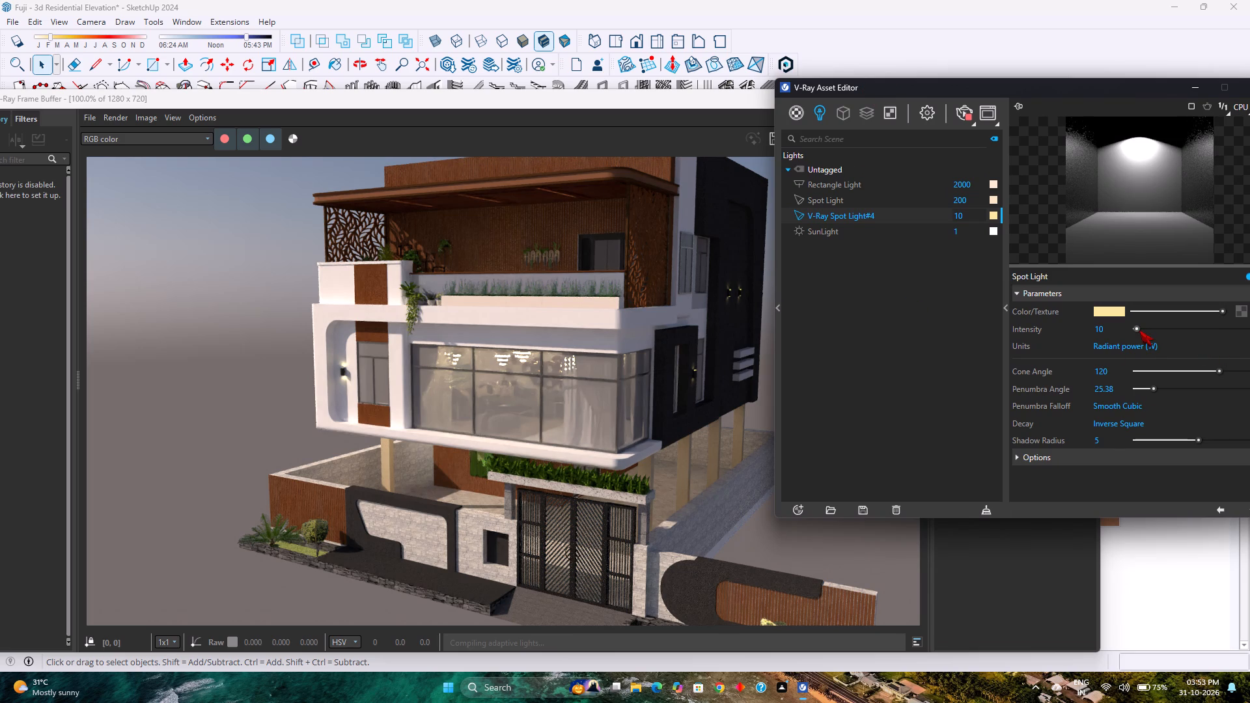
left_click(1147, 333)
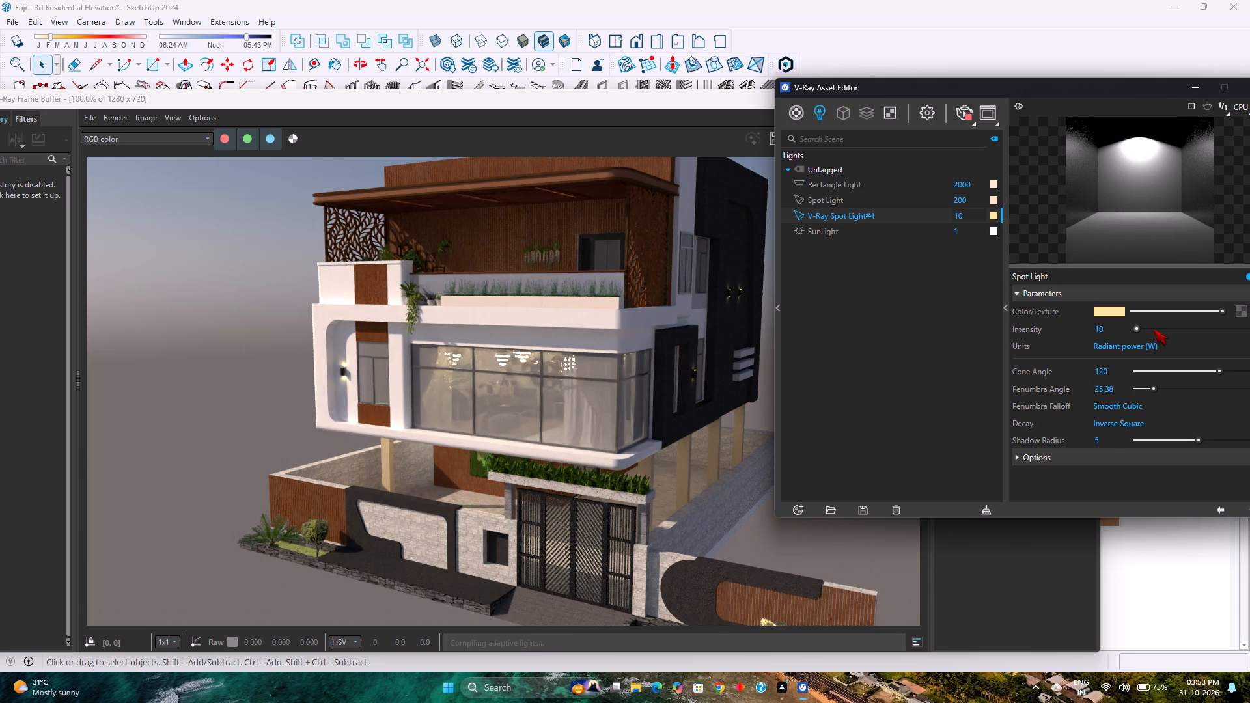
left_click(1154, 329)
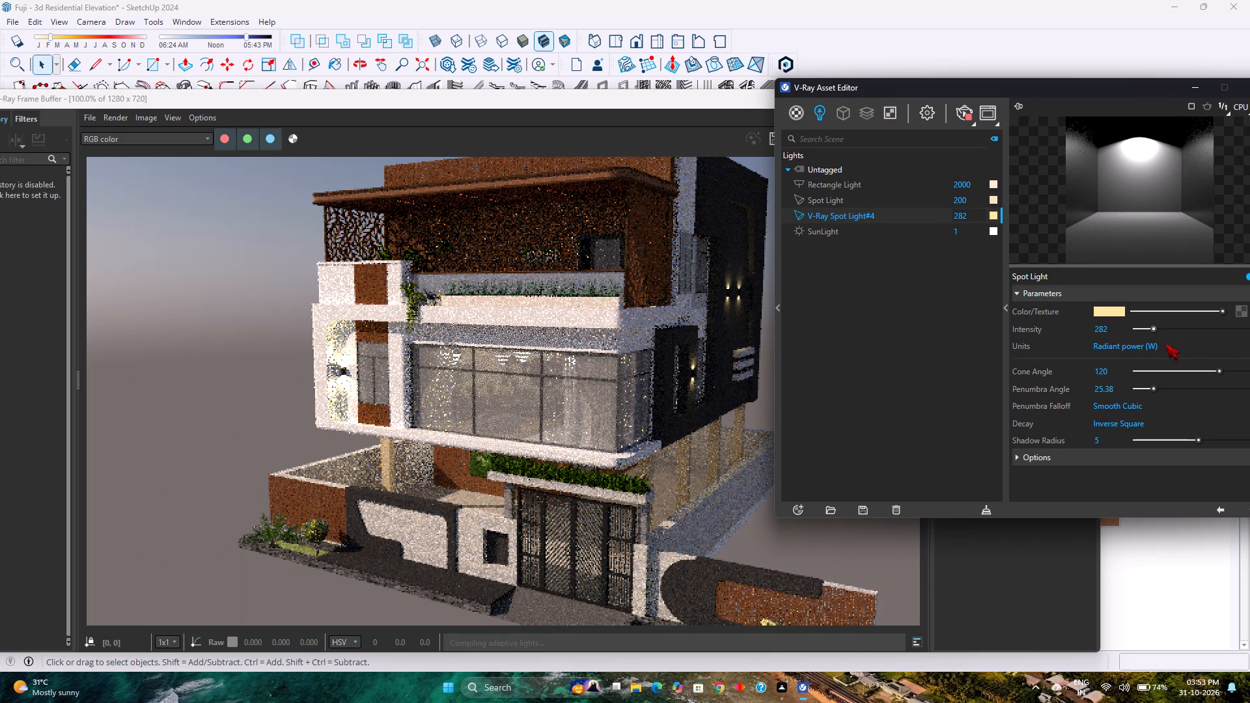
left_click(1165, 338)
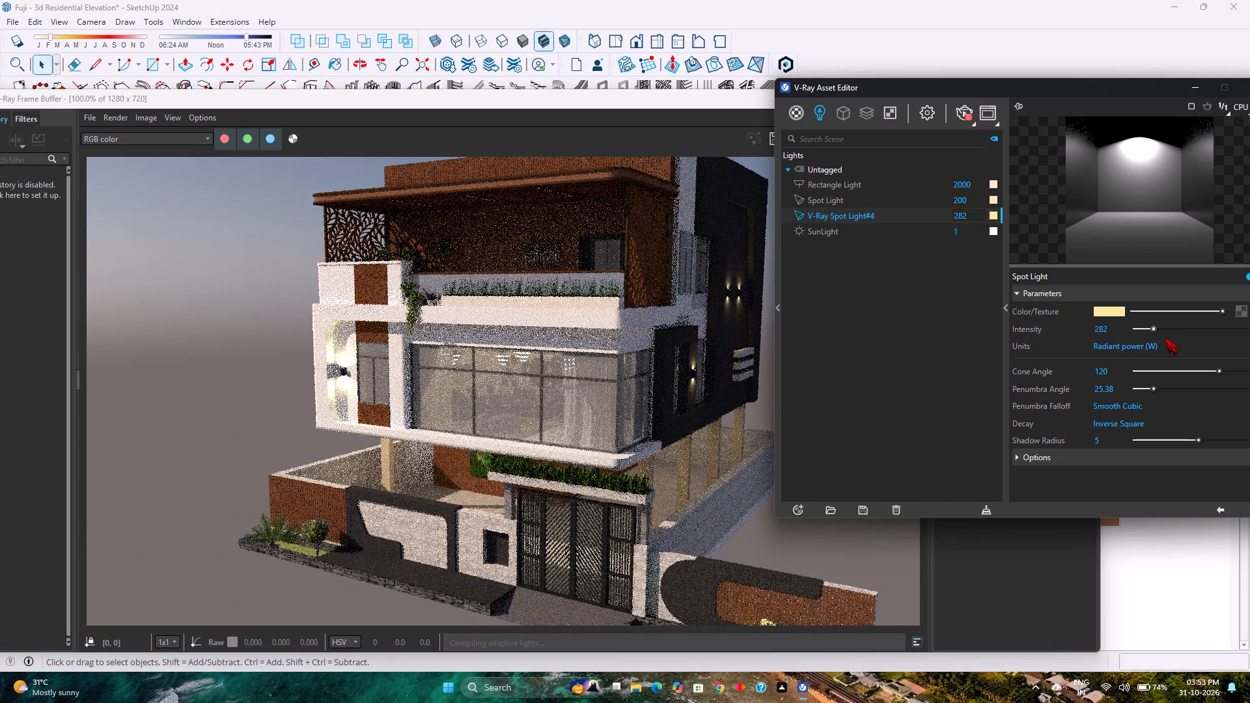
Narrow V-Ray Spot Light#4 to a cone angle of 63.89 with a penumbra angle of 18.8.
left_click(1143, 388)
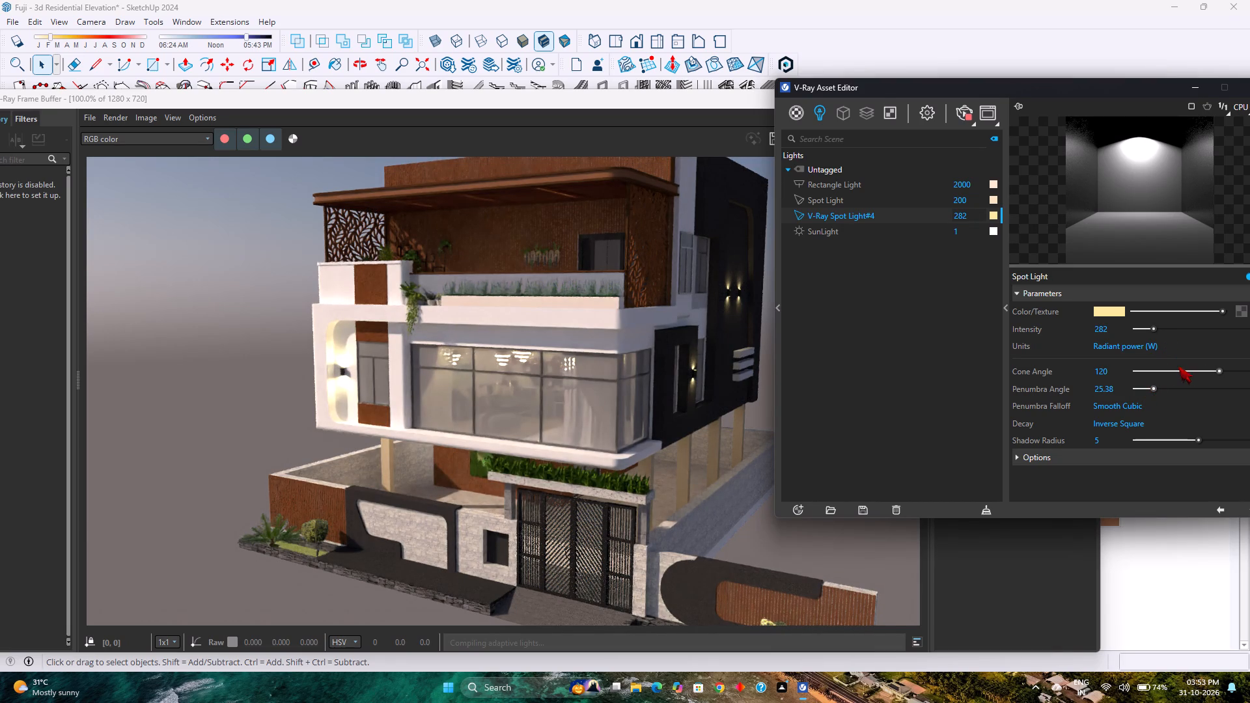
left_click(1180, 371)
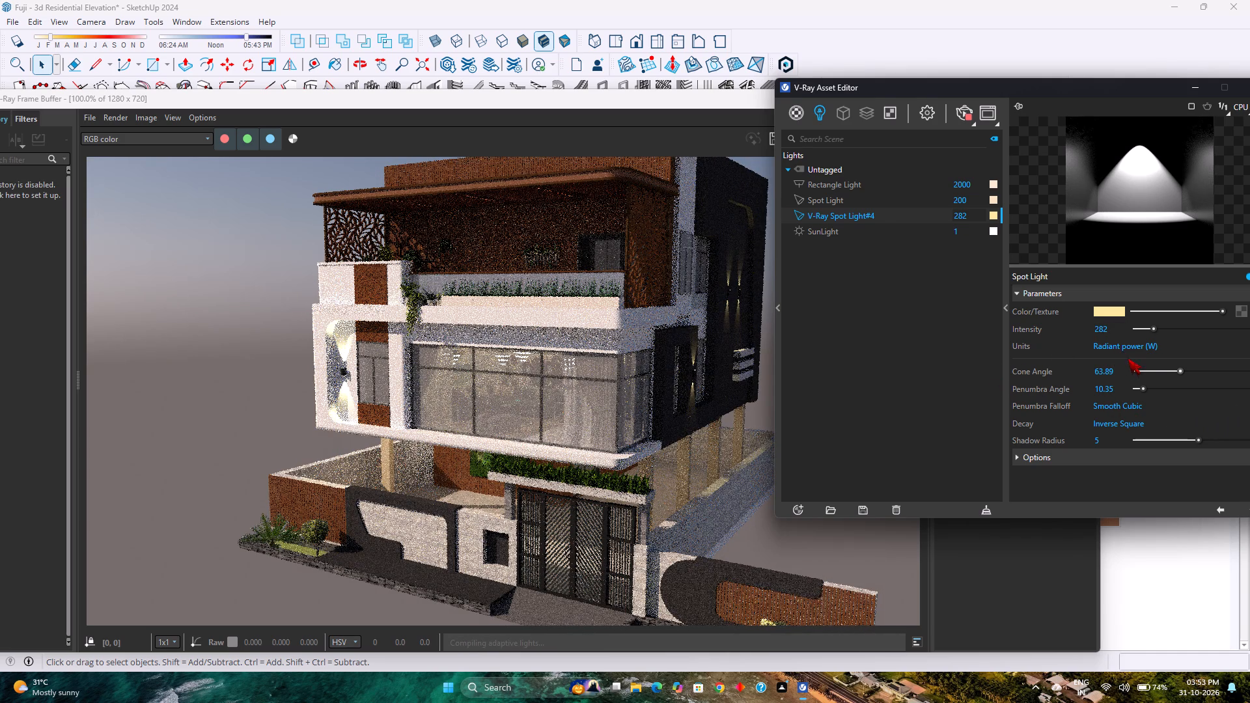
left_click(1149, 389)
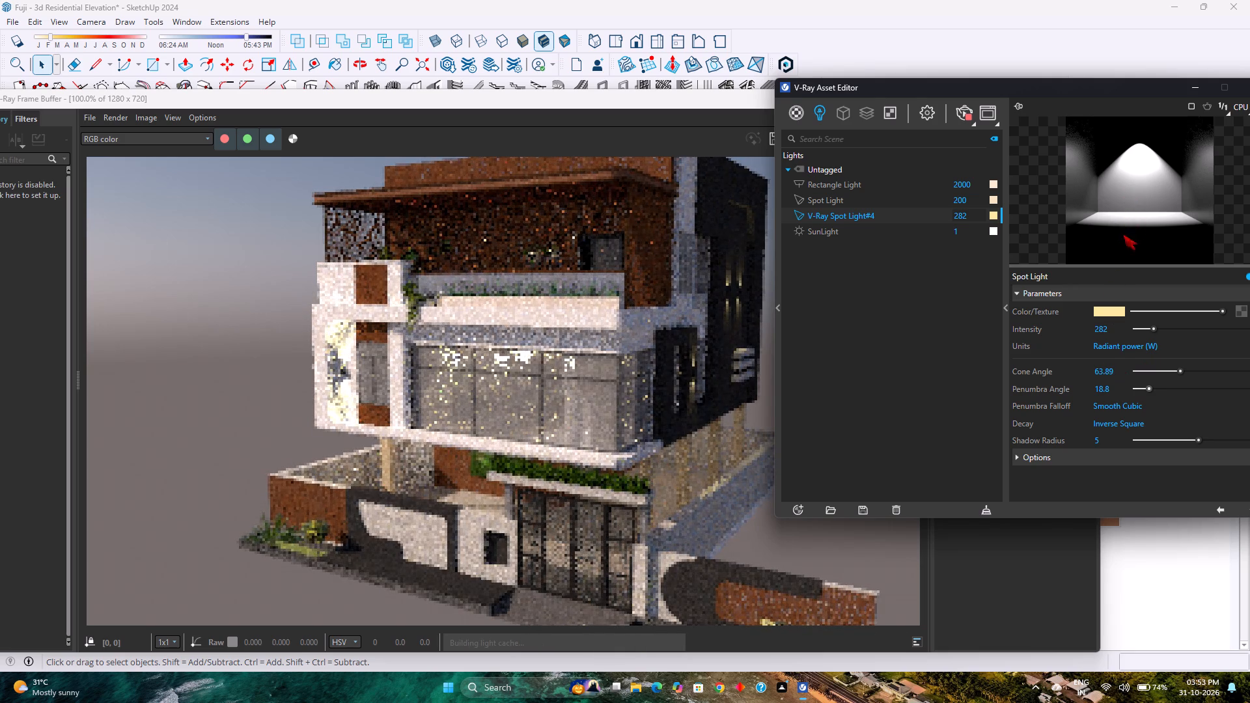
Set V-Ray Spot Light#4's intensity to 490.7, and put away the Asset Editor and the render window.
left_click(1167, 327)
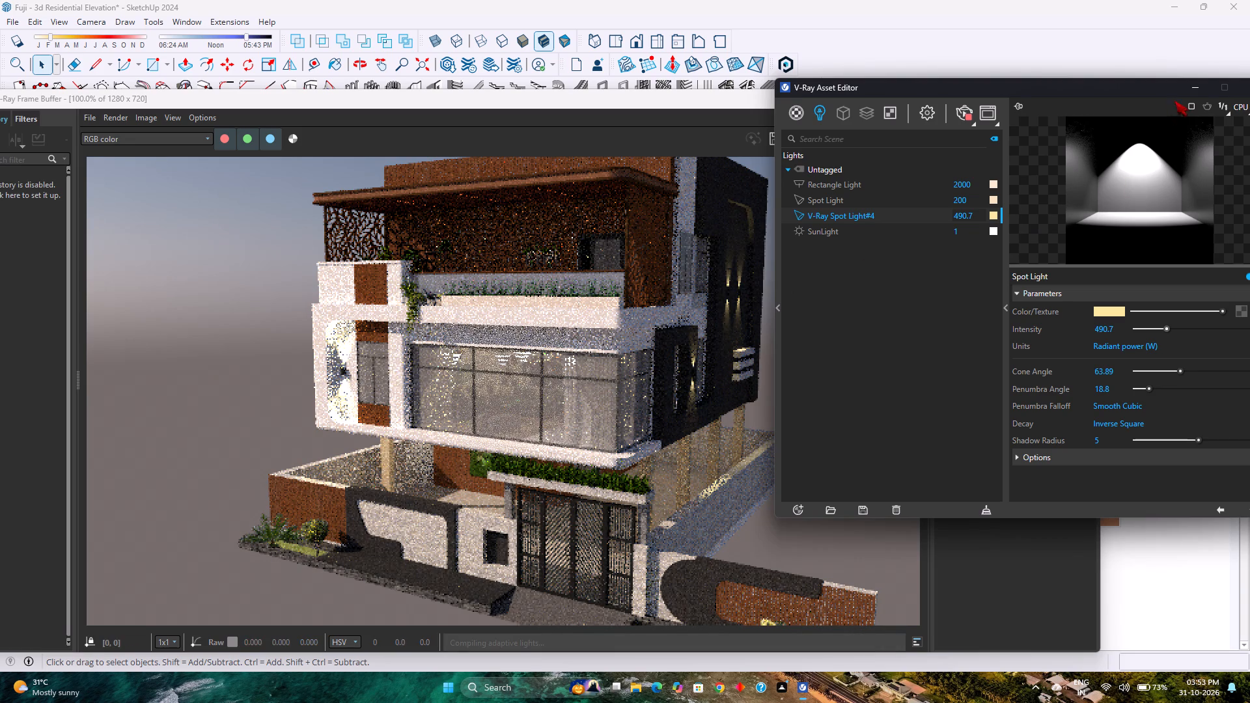
left_click(1187, 85)
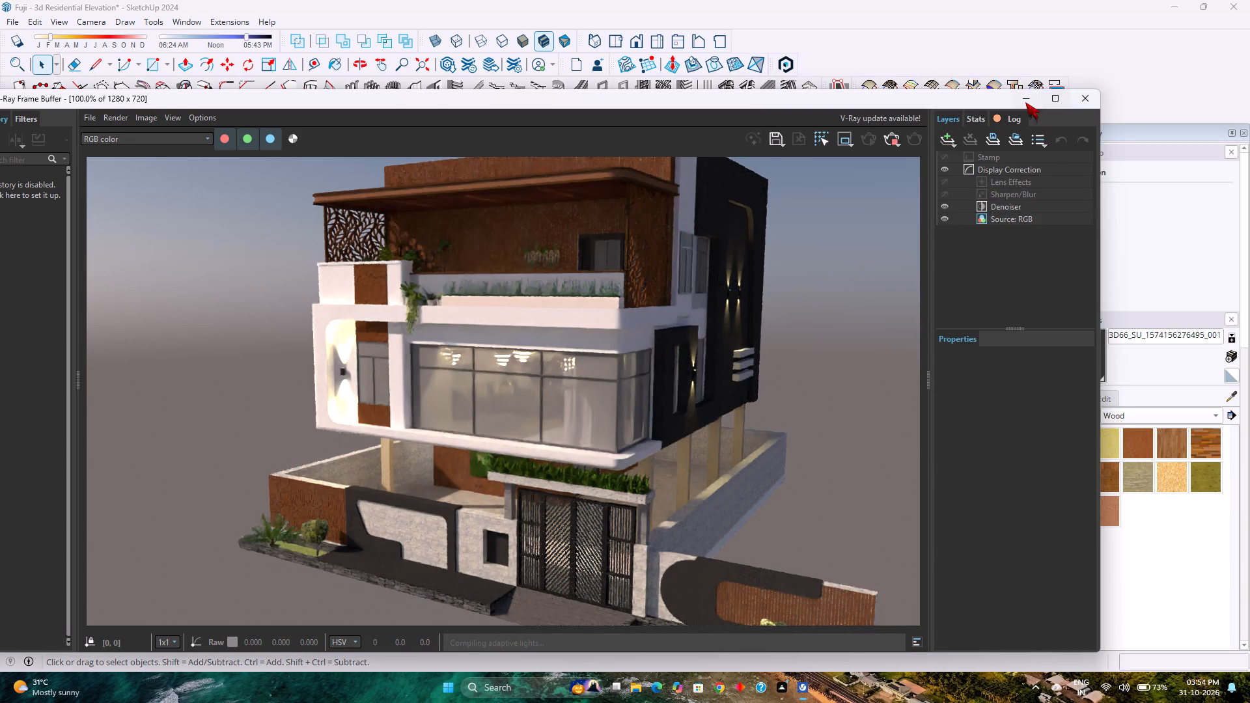
left_click(1026, 97)
Copy the WALL LIGHT 69 component from the recessed white panel of the front facade, inside the house group.
scroll(770, 390, "up", 6)
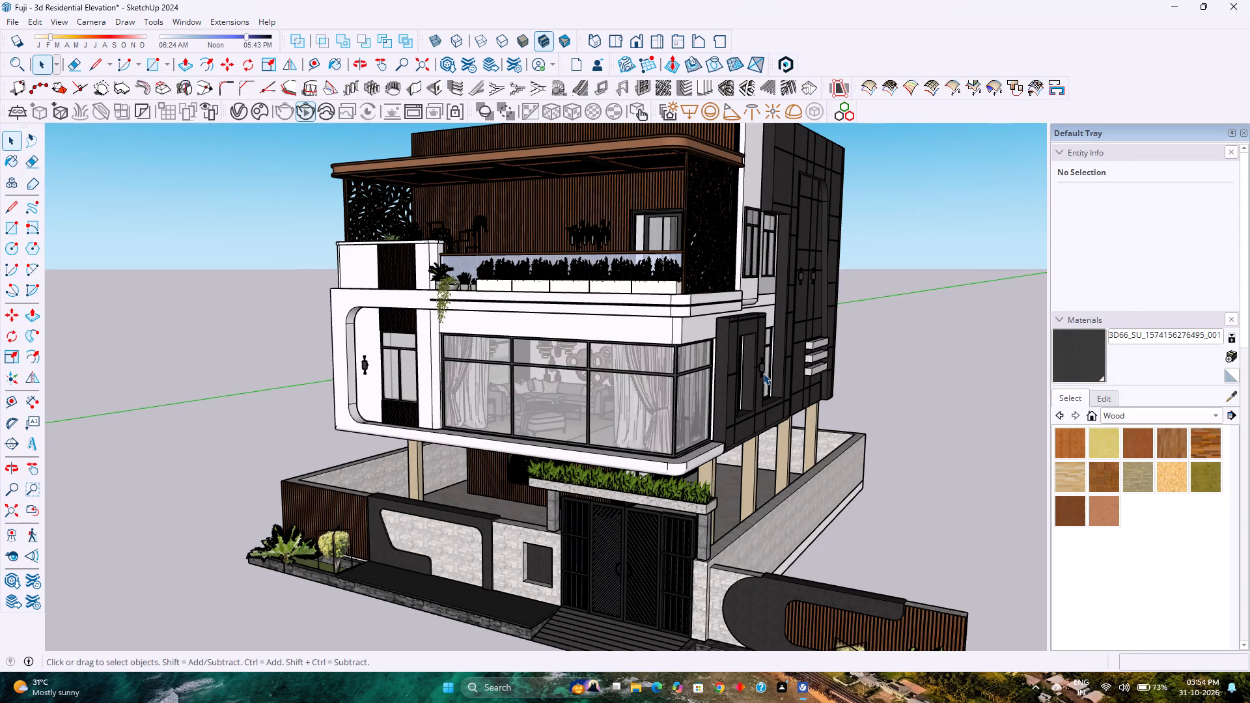
scroll(763, 373, "up", 19)
scroll(760, 366, "down", 4)
scroll(760, 366, "up", 4)
scroll(760, 366, "down", 2)
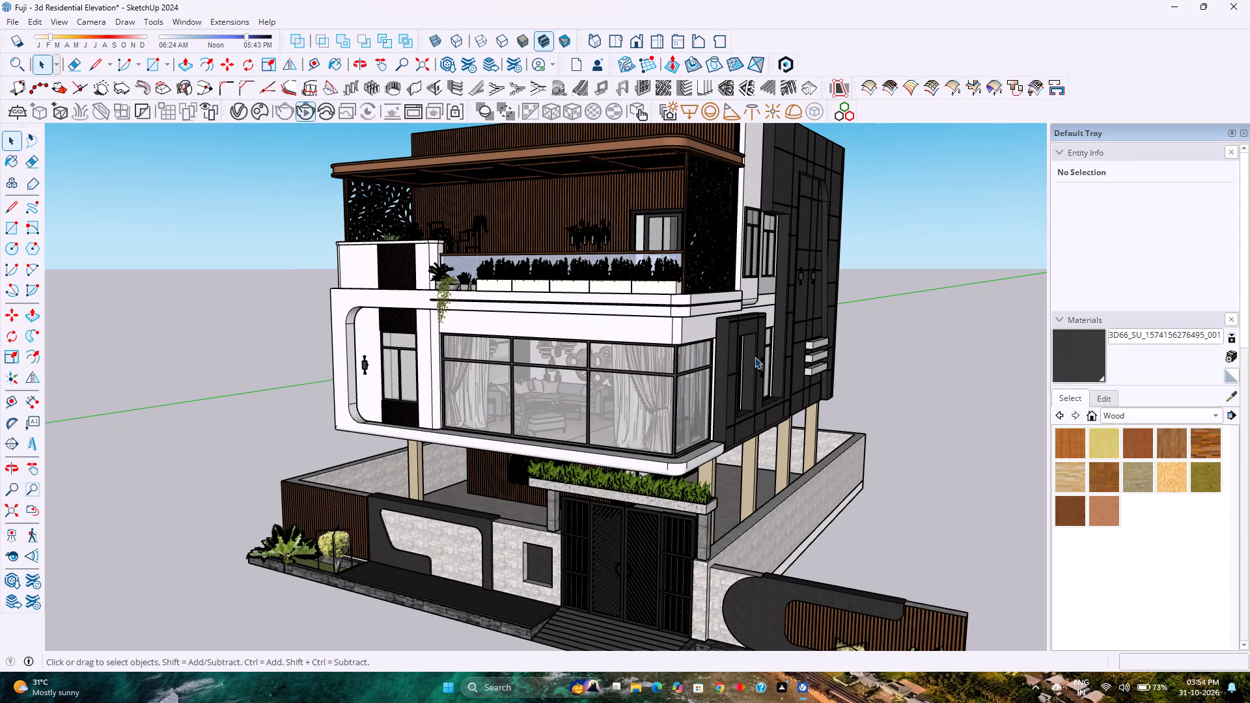
left_click(755, 355)
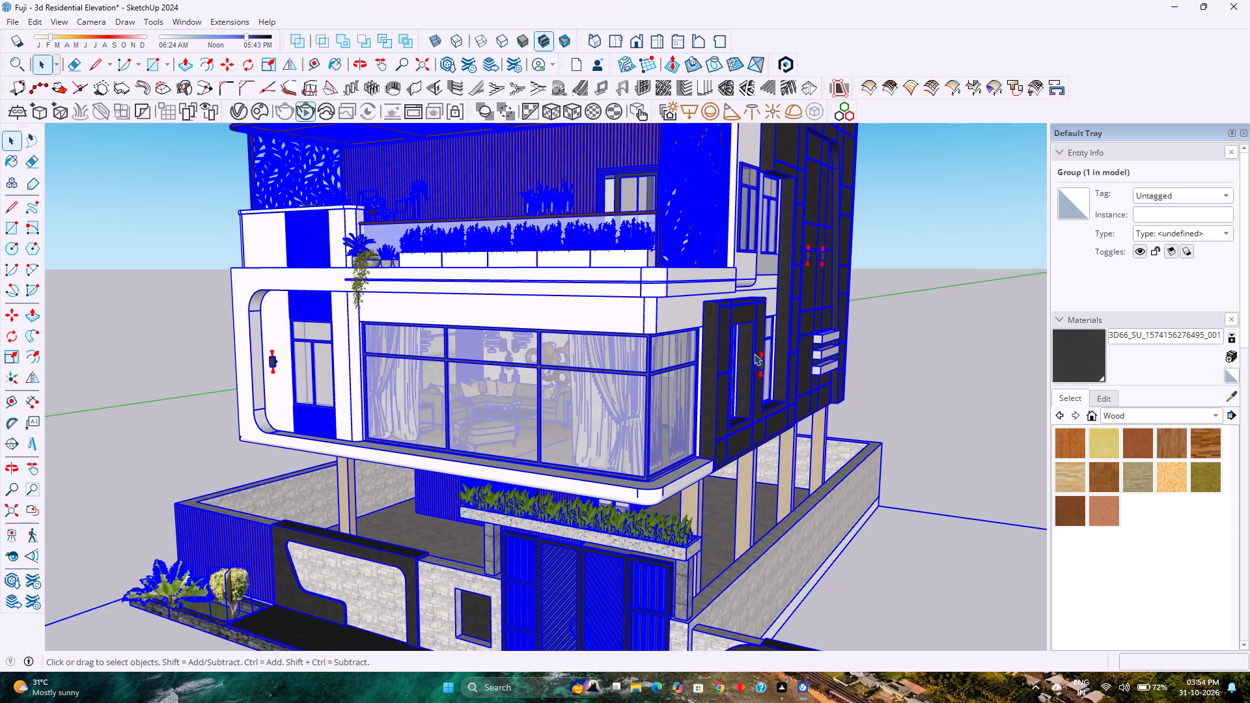
double_click(274, 357)
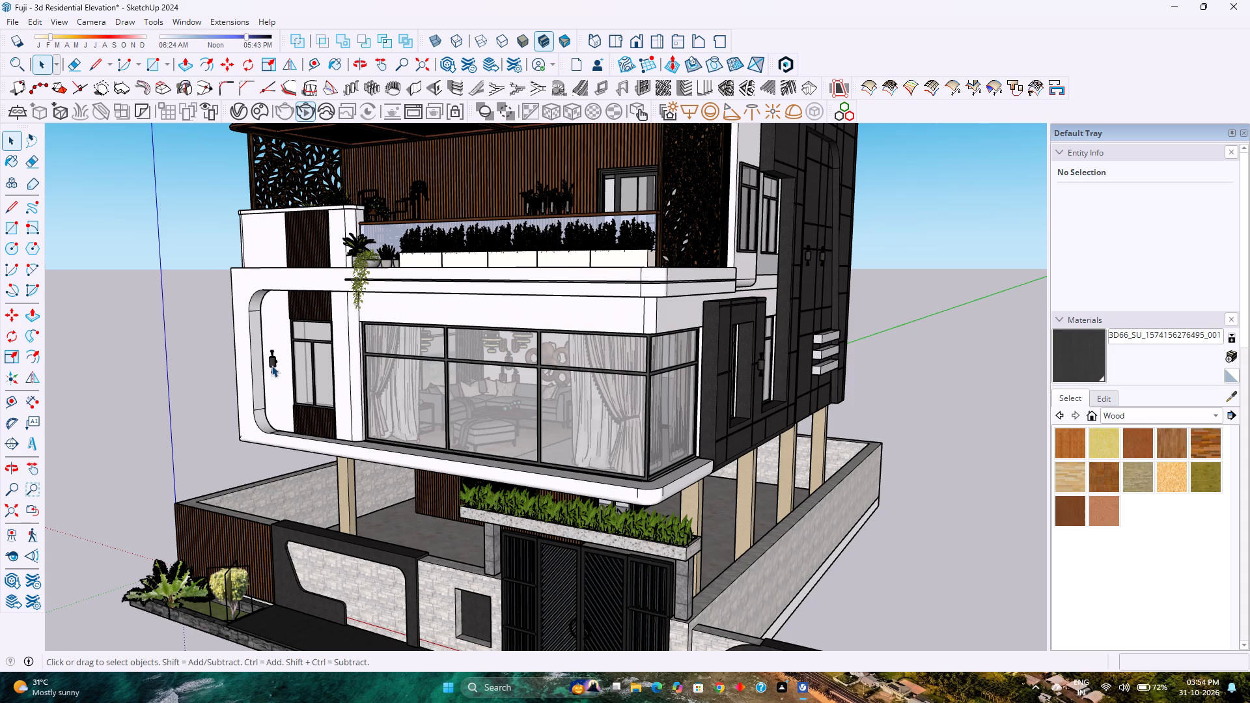
left_click(271, 365)
double_click(271, 365)
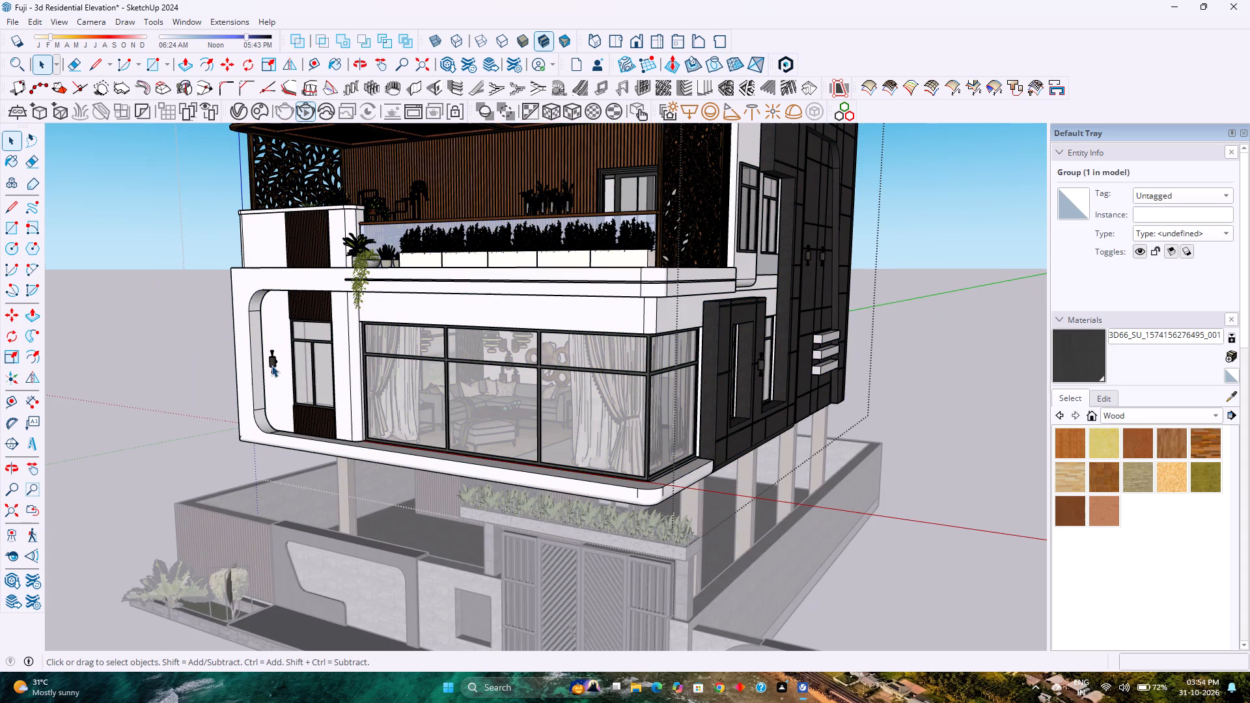
left_click(273, 363)
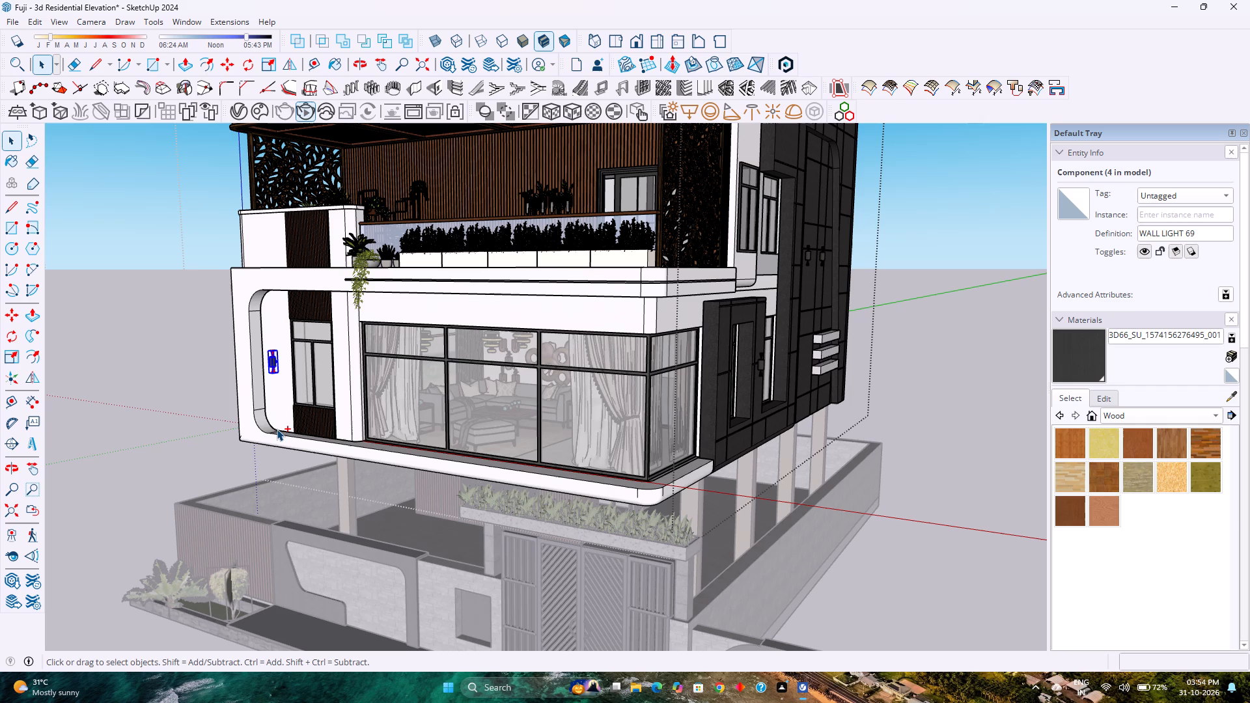
key("ctrl+c")
key("Escape")
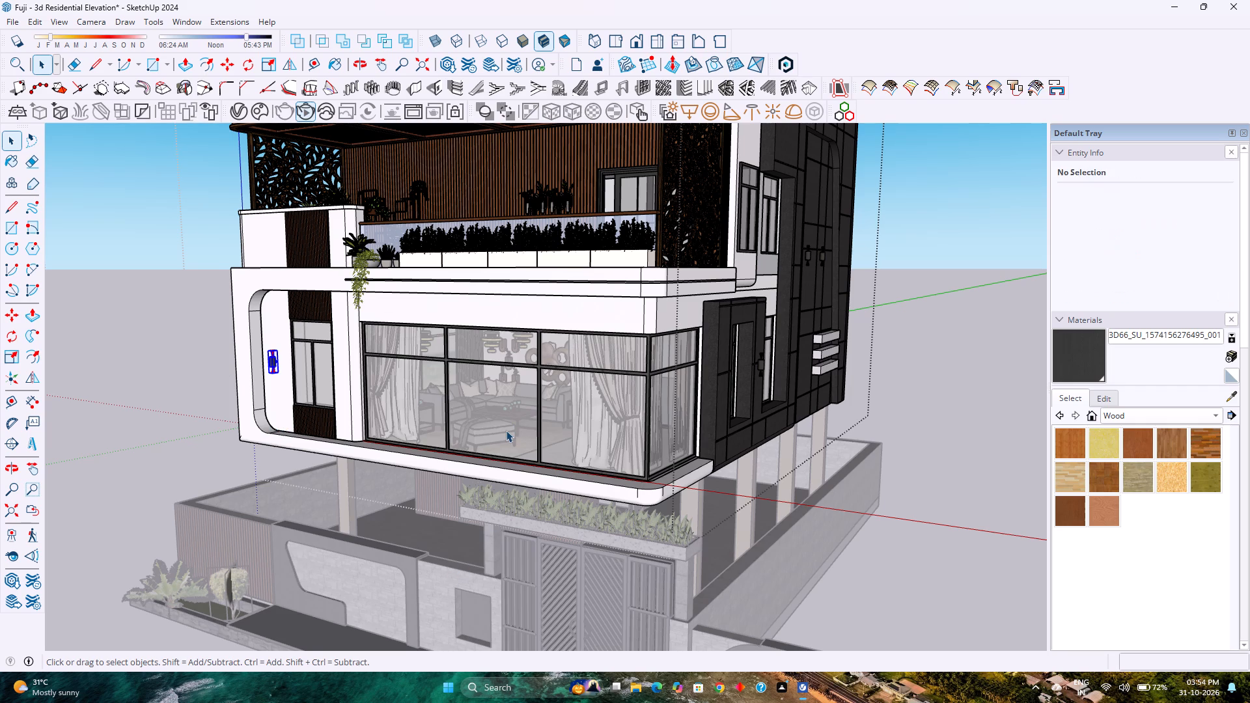
Paste the wall light inside the boundary wall group, placing it on top of the dark front wall frame near its wood-slatted end.
left_click(317, 561)
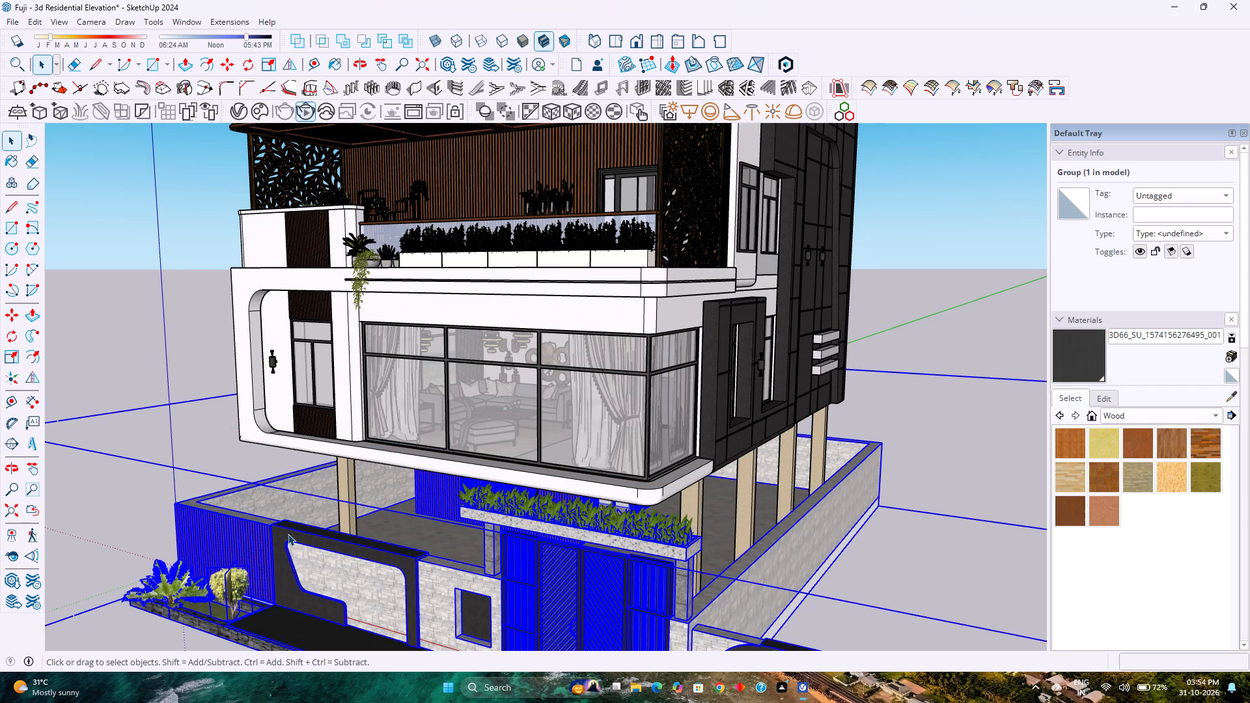
double_click(297, 559)
key("ctrl+v")
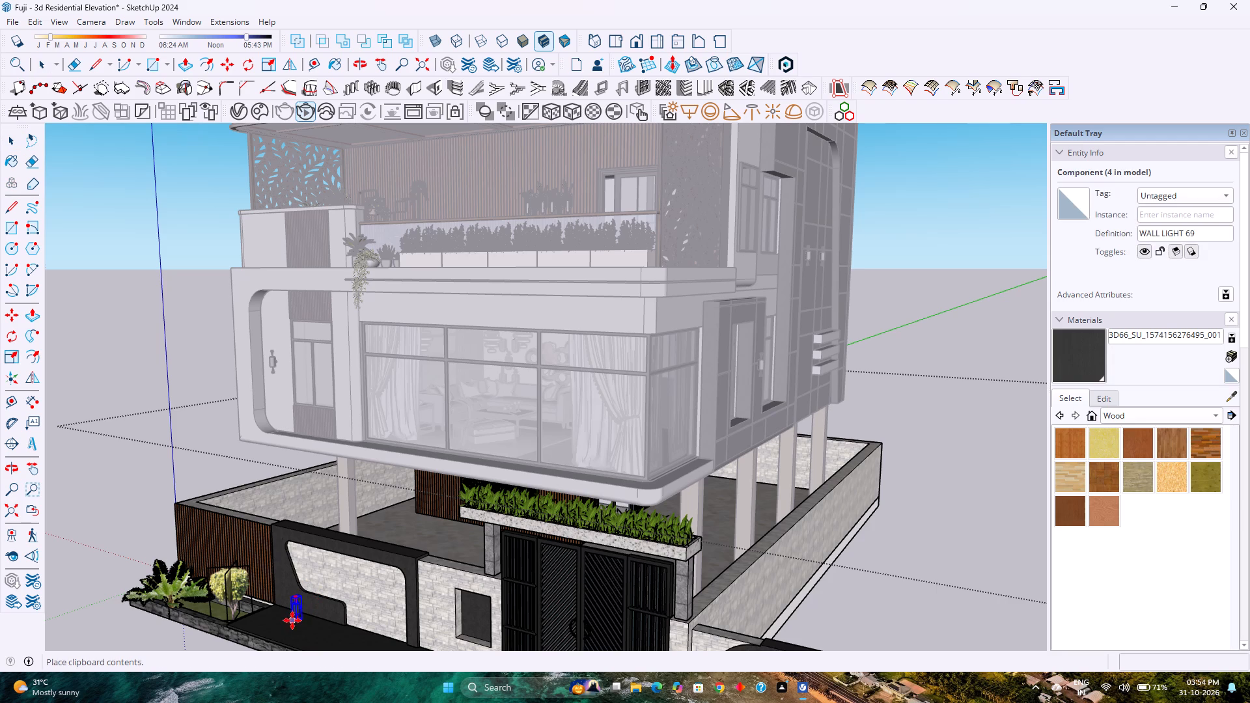
scroll(286, 587, "up", 6)
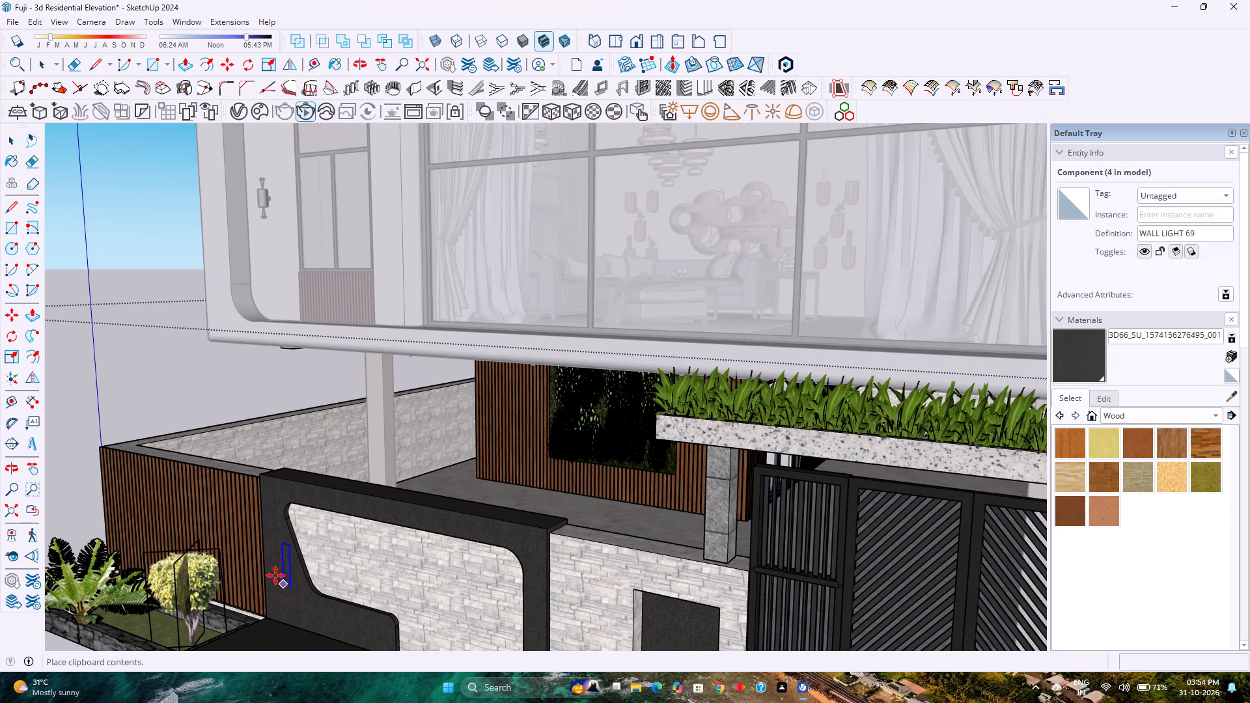
left_click(285, 470)
Move the wall light about 14' 2" onto the stone wall between the dark frame and the recessed niche beside the gate.
scroll(302, 429, "up", 7)
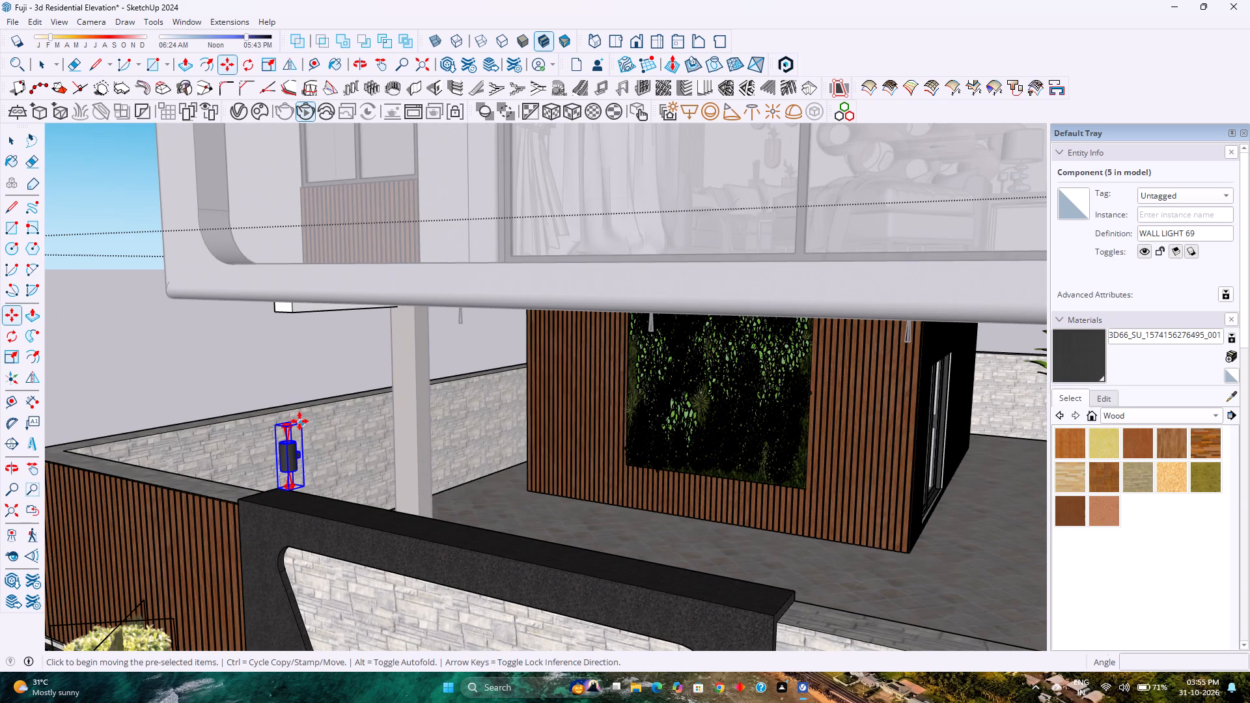
left_click(304, 421)
scroll(304, 422, "down", 2)
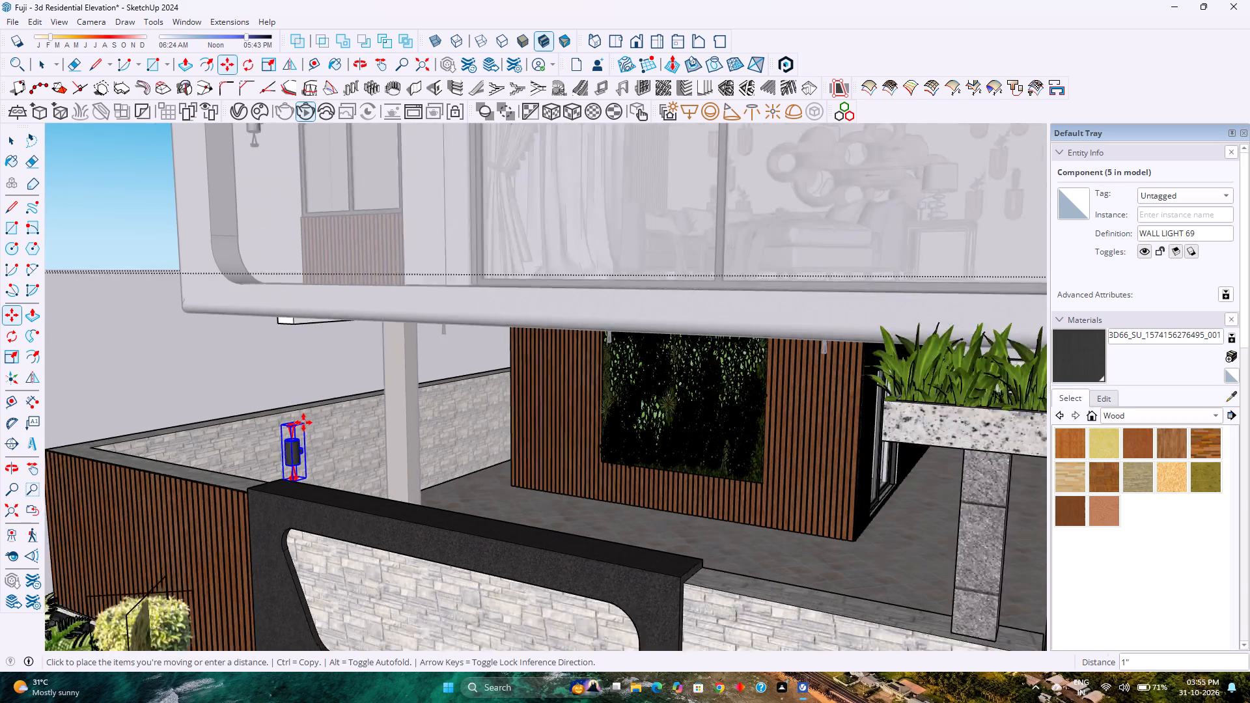
scroll(303, 422, "down", 4)
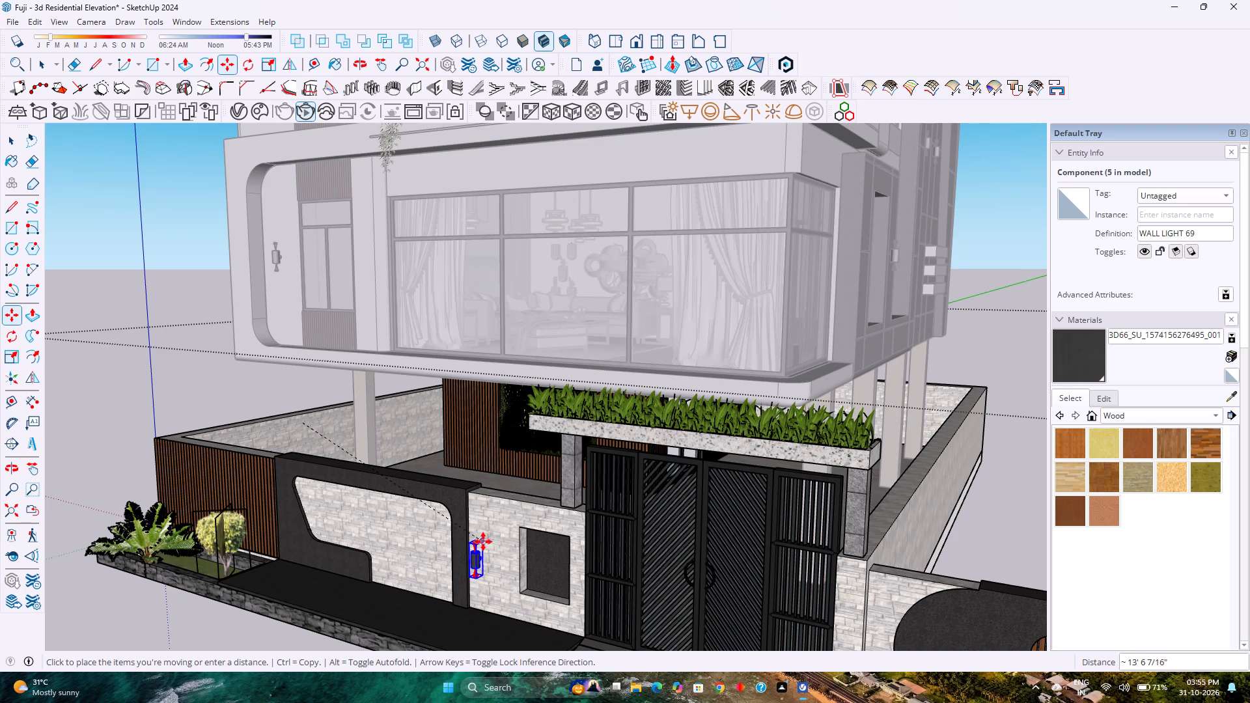
left_click(497, 538)
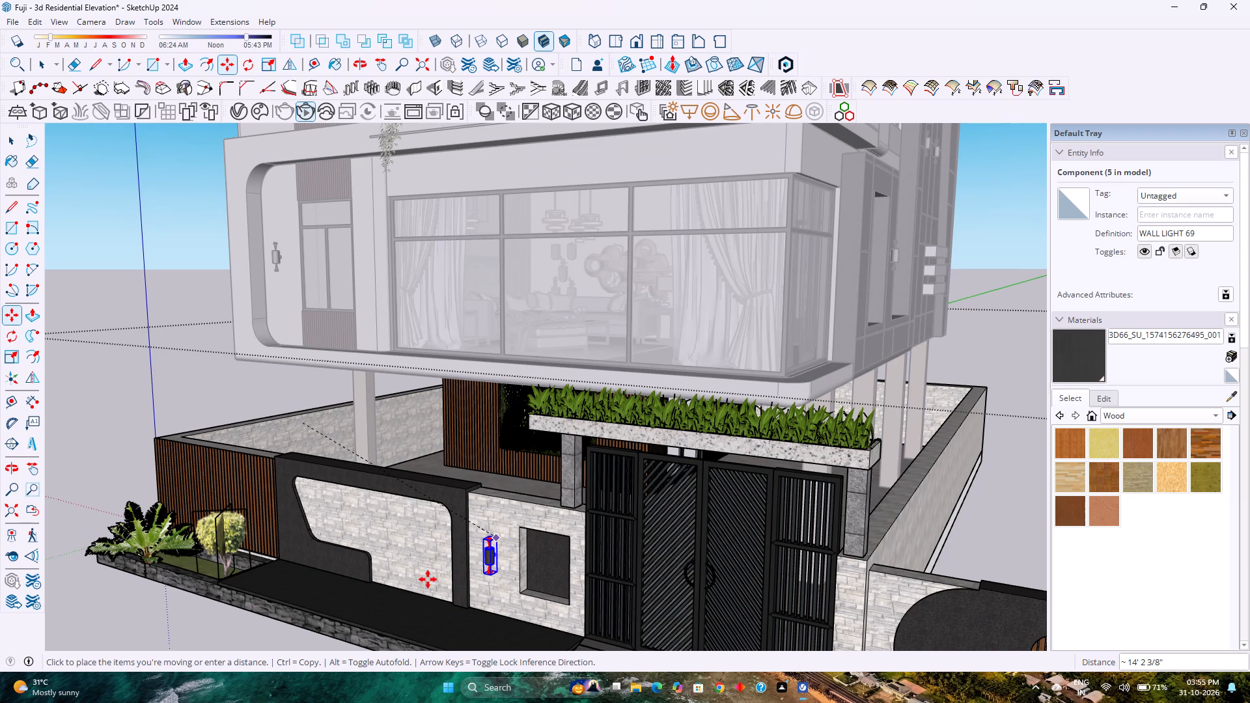
Copy the wall light about 9' 2" along the red axis onto the stone panel inside the dark front wall frame.
scroll(505, 538, "up", 6)
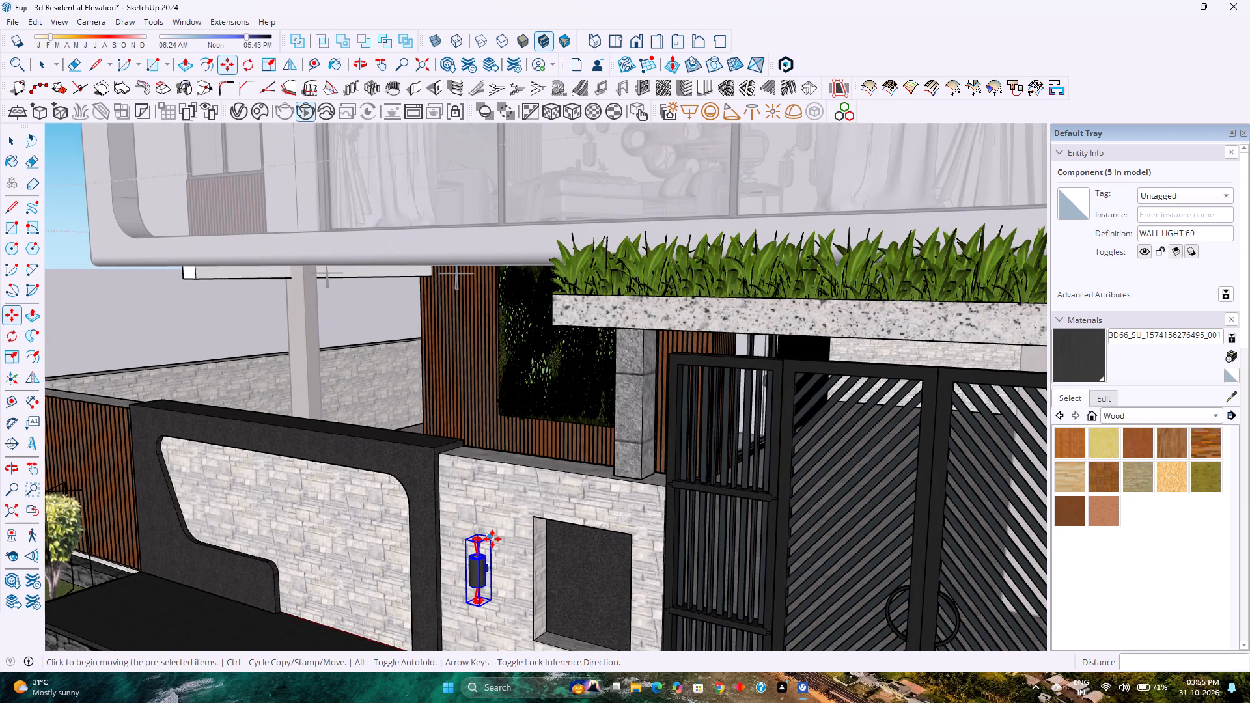
left_click(492, 539)
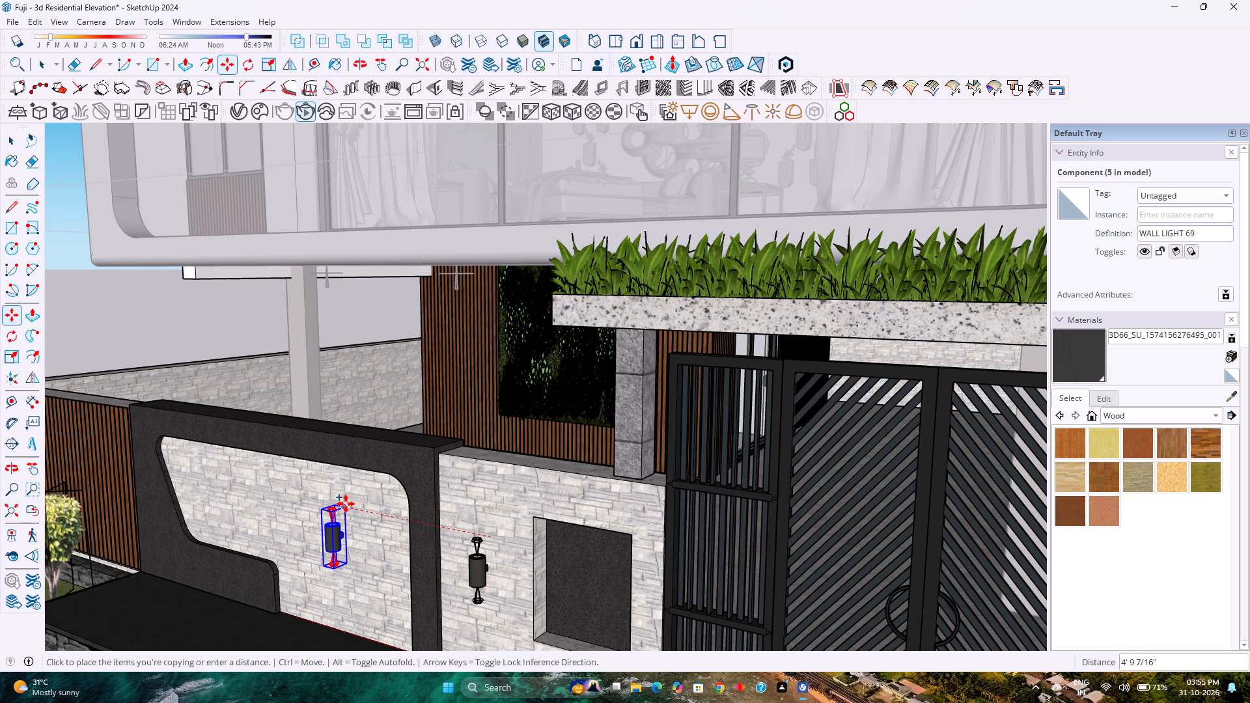
scroll(344, 504, "down", 5)
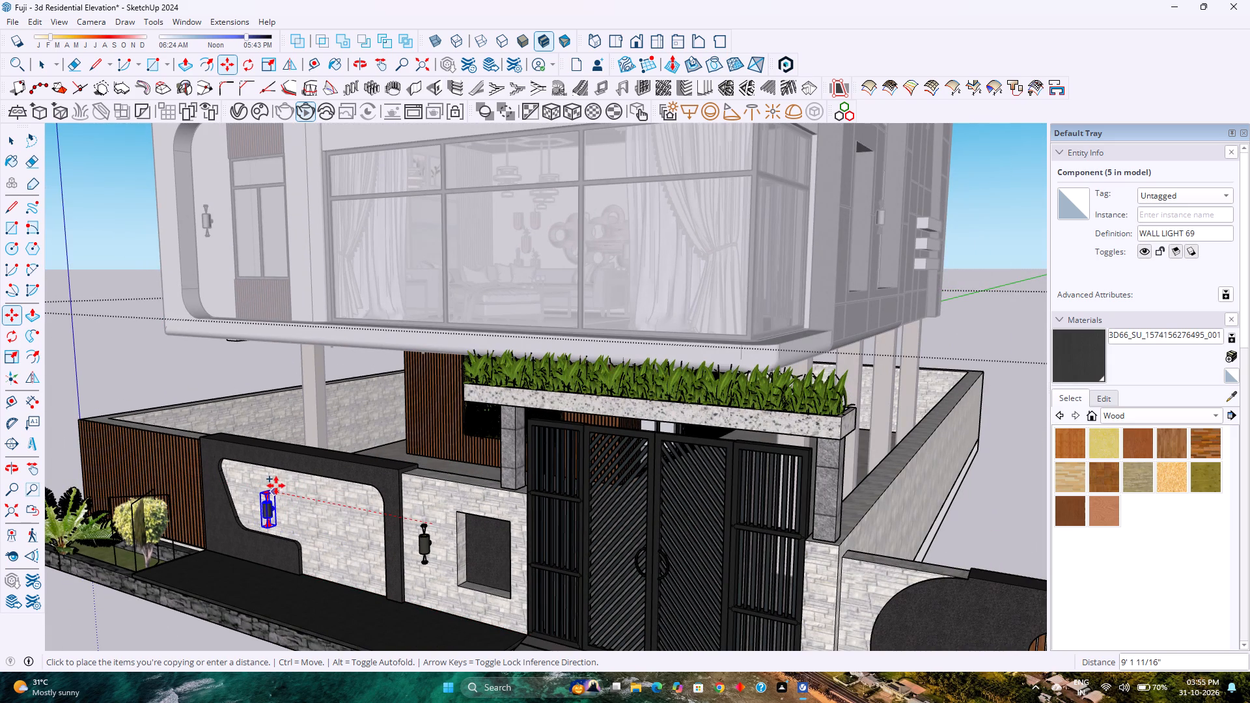
left_click(276, 486)
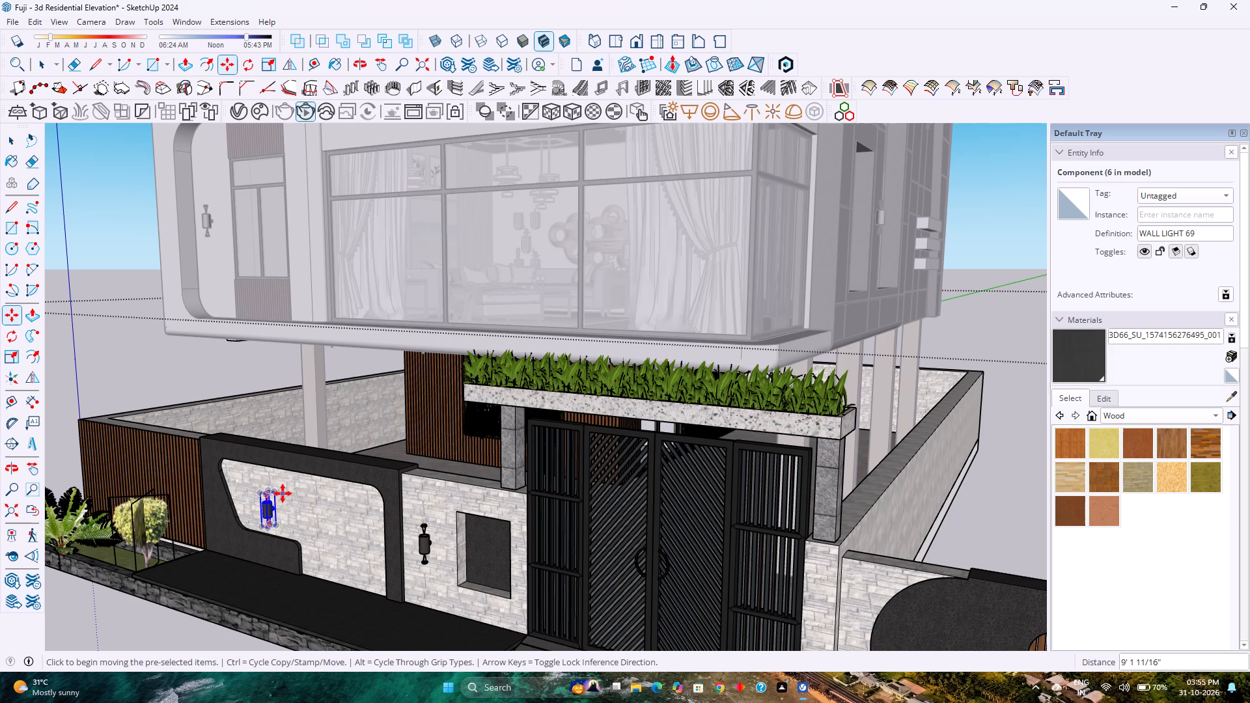
Copy the wall light from the framed stone panel about 9' 11" along the red axis onto the wood-slatted wall end.
left_click(275, 492)
left_click(275, 492)
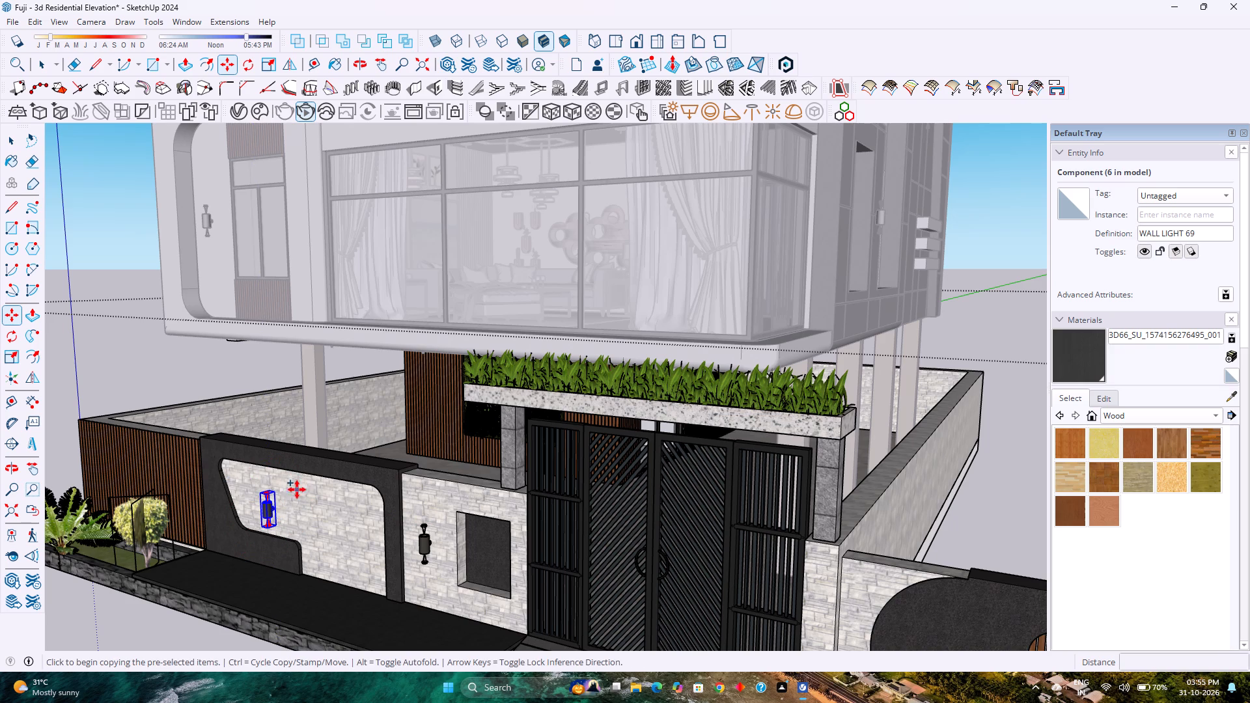
left_click(278, 492)
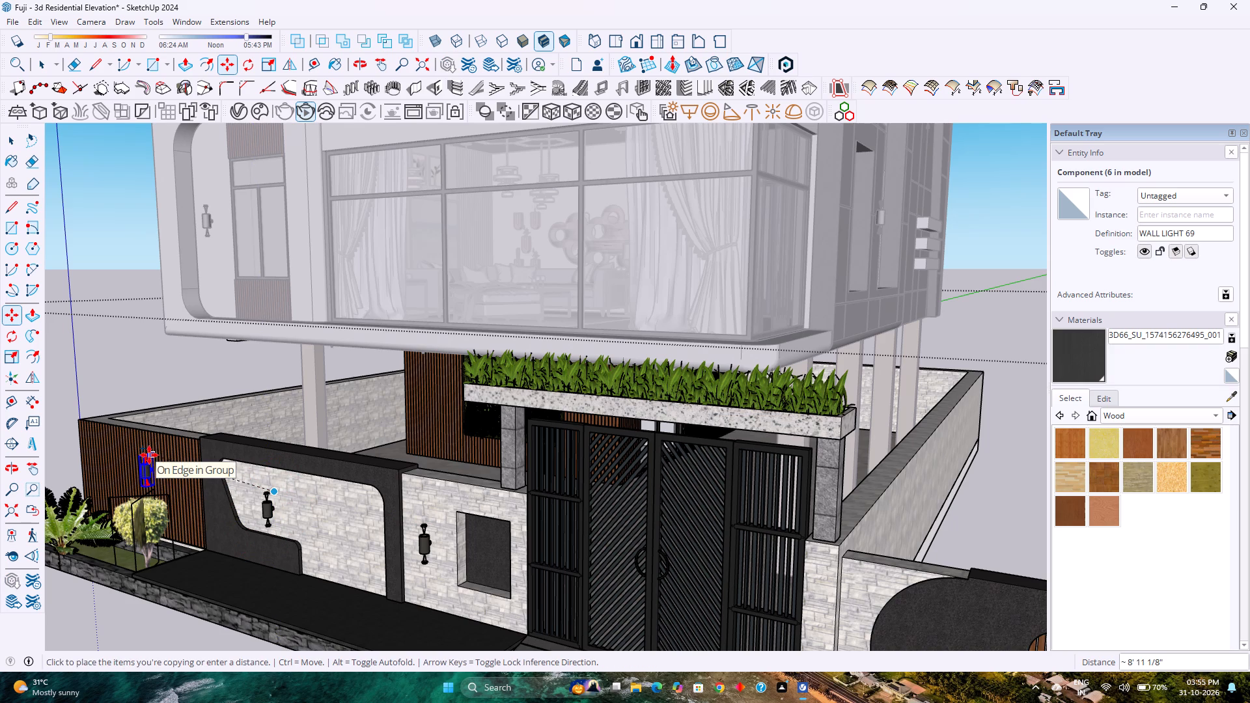
key("Right")
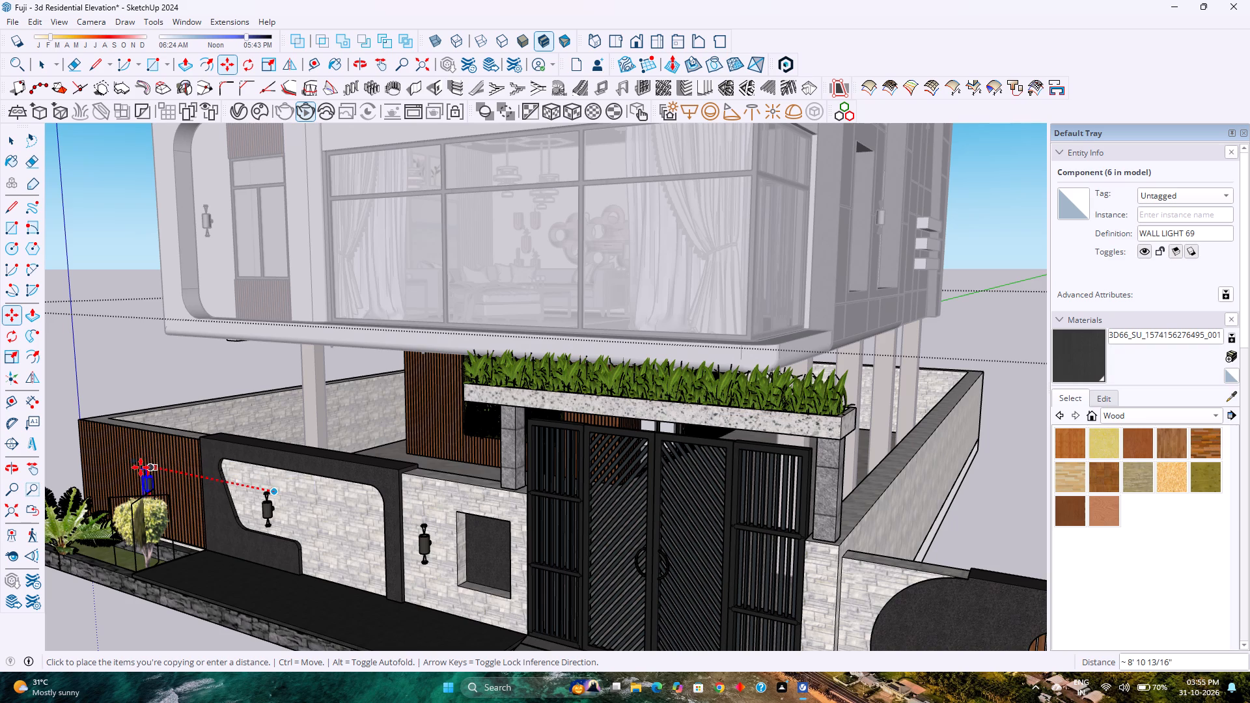
left_click(139, 467)
Copy the slatted-end wall light about 38' 6" along the red axis onto the dark curved frame across the gate.
scroll(152, 480, "down", 4)
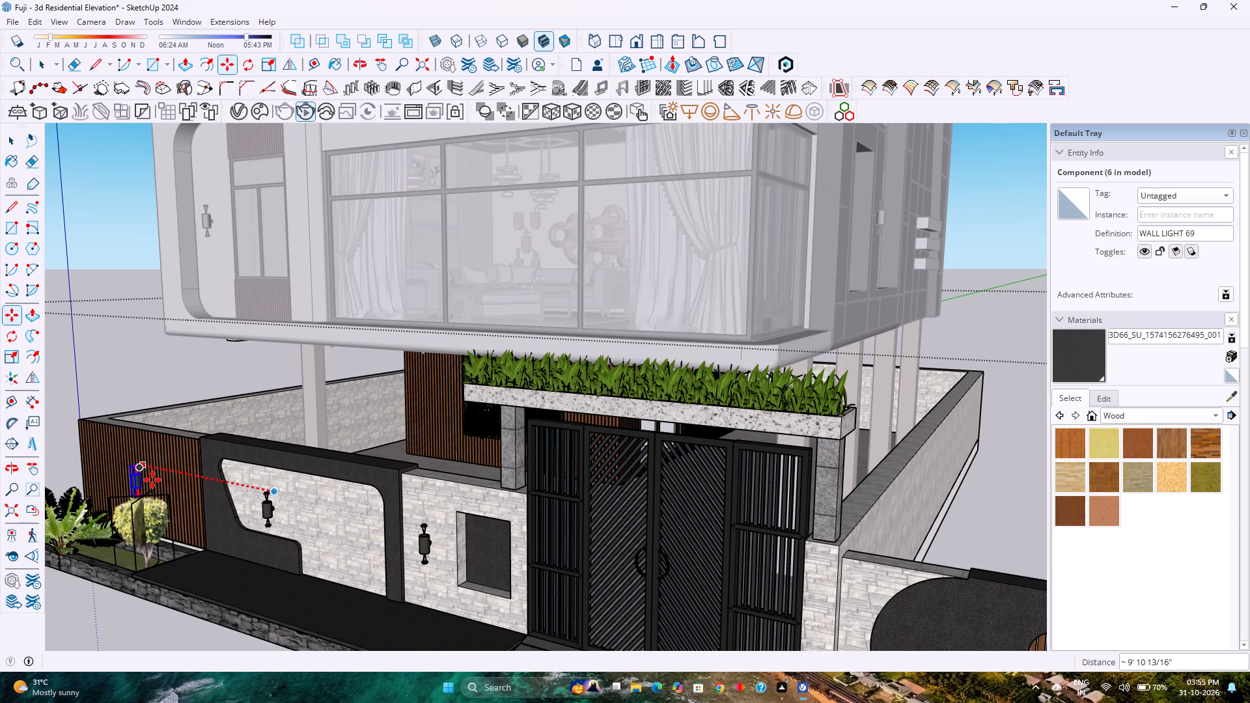
scroll(152, 480, "down", 4)
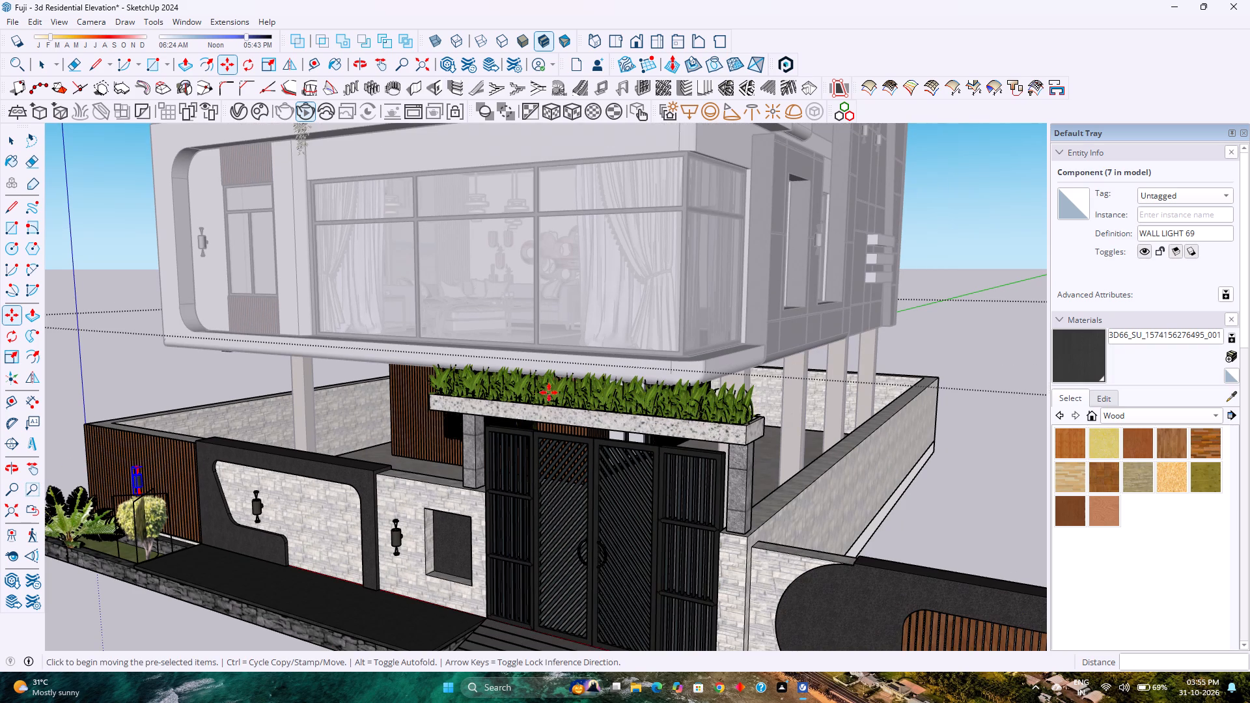
key("m")
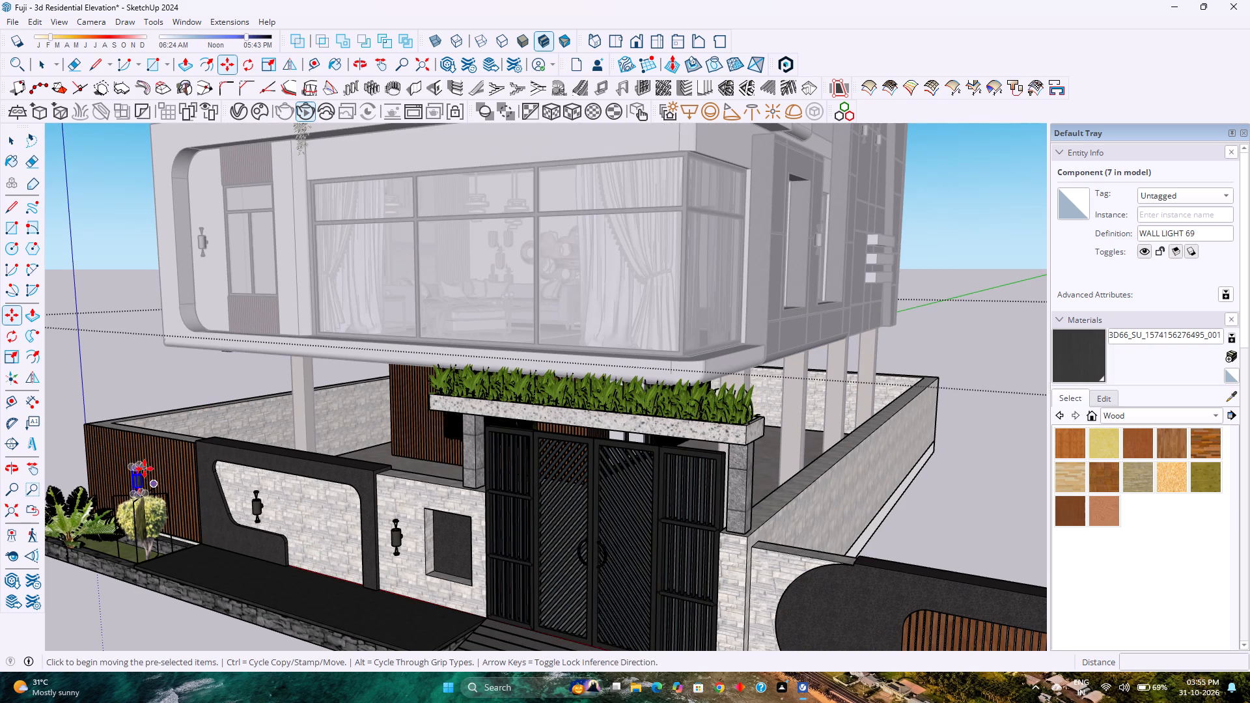
scroll(144, 467, "up", 1)
left_click(144, 467)
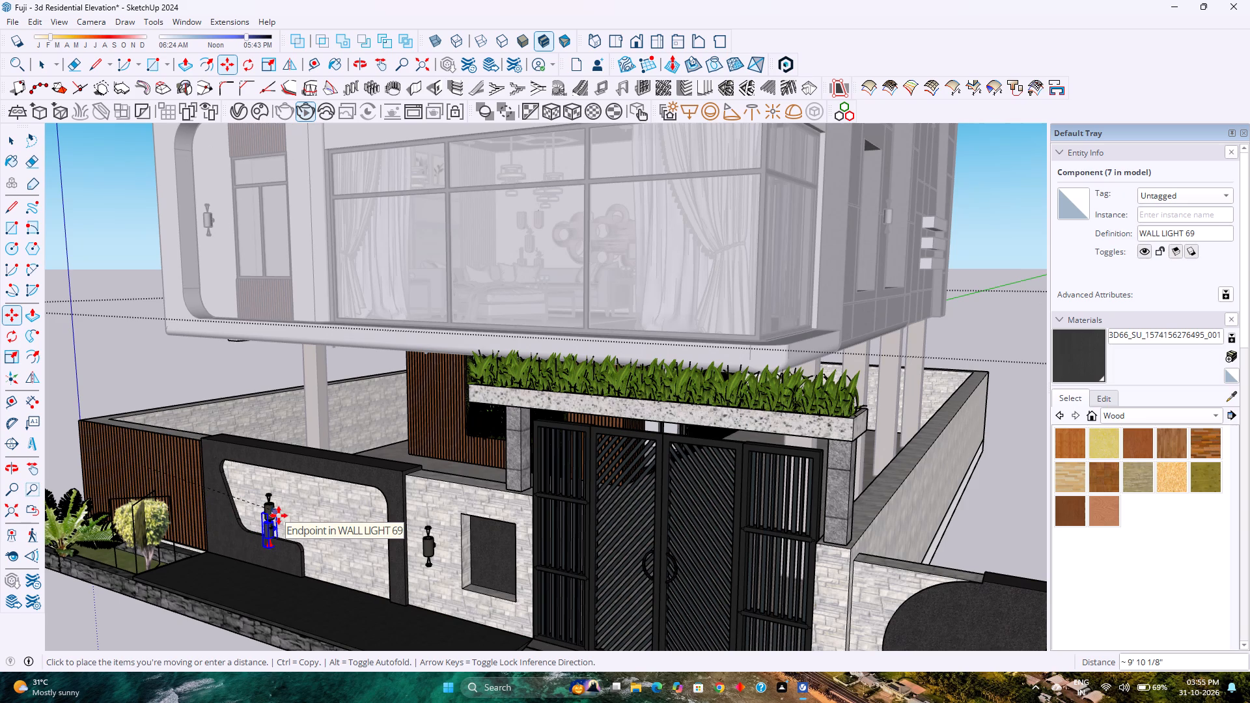
scroll(279, 516, "down", 9)
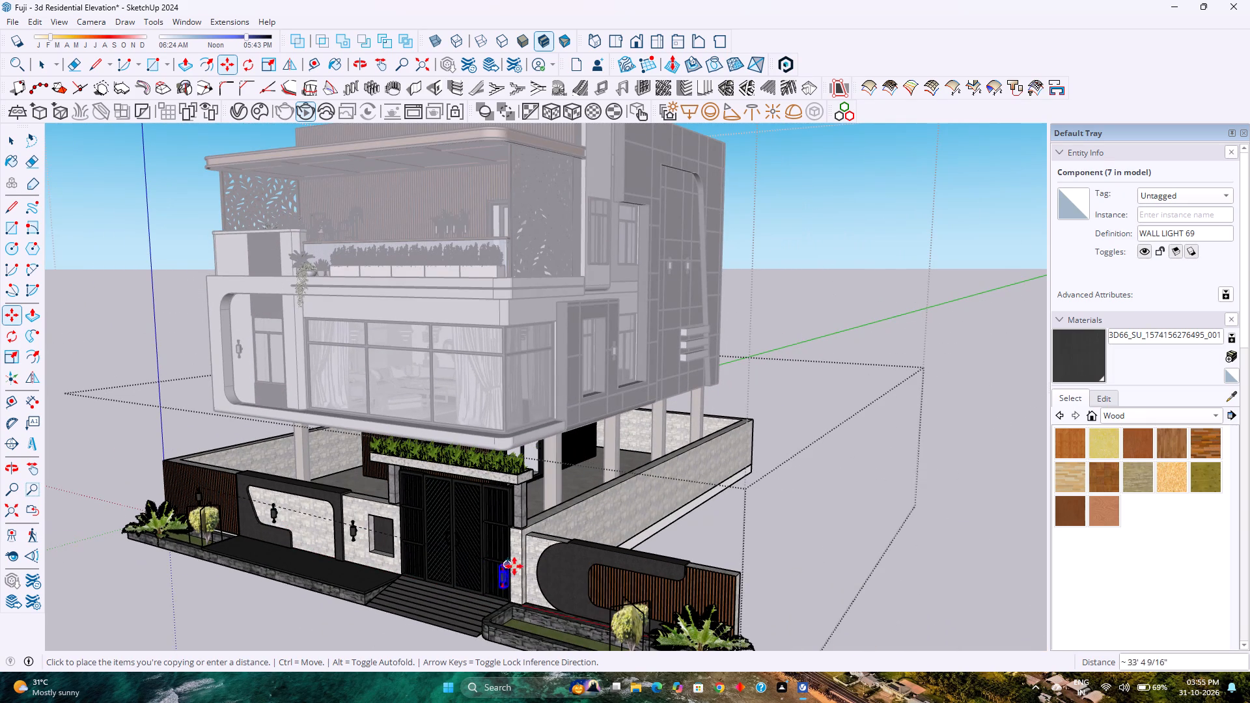
scroll(553, 570, "up", 3)
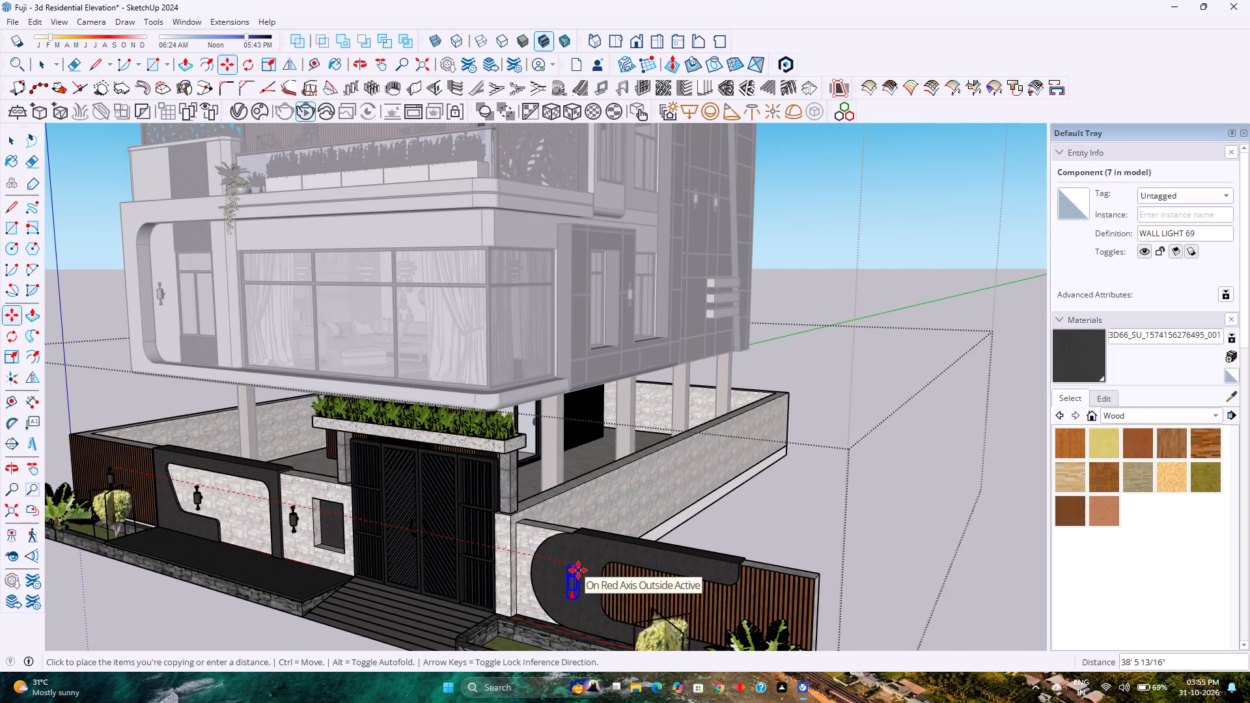
left_click(578, 570)
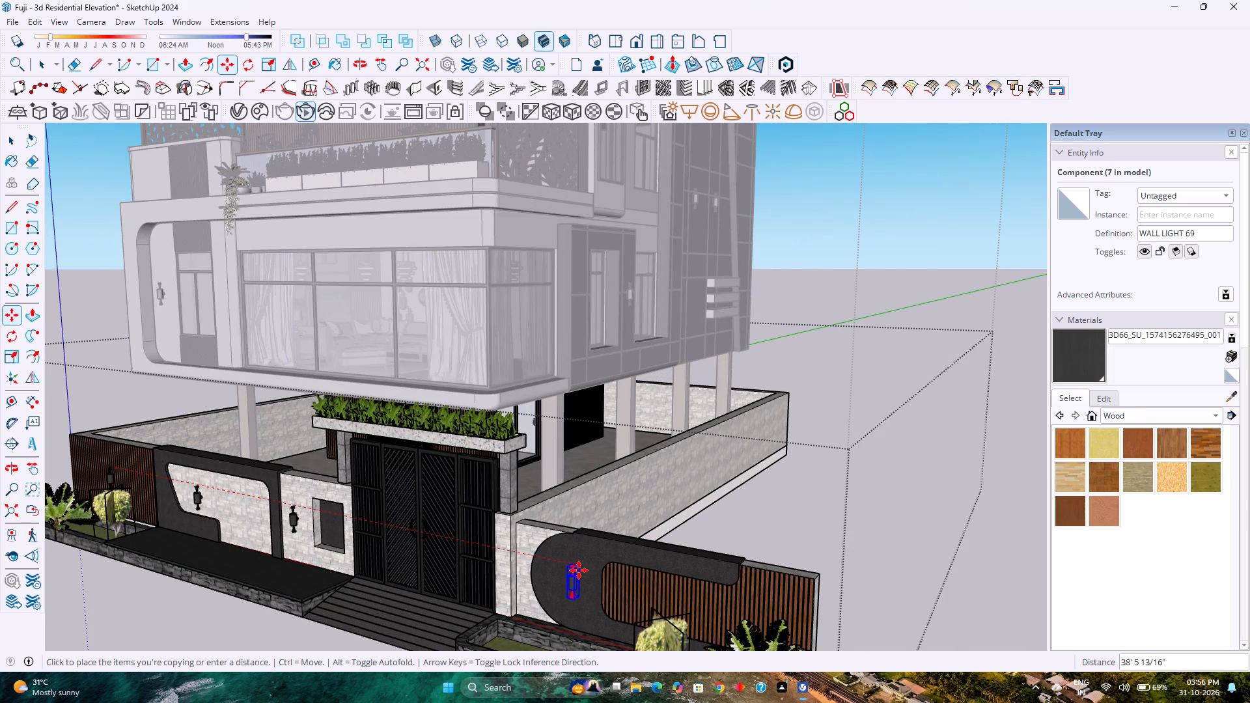
Copy the curved frame's wall light about 7' 11" along the red axis onto the wood slats behind the fern.
scroll(590, 606, "up", 3)
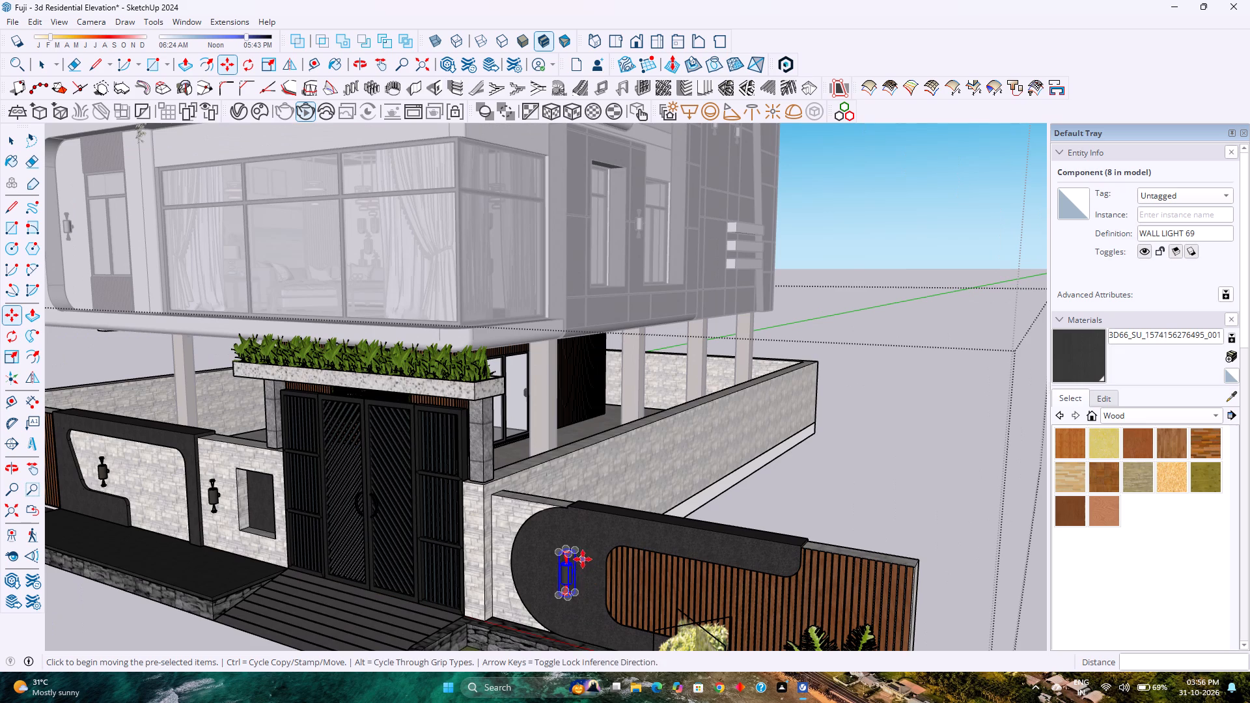
left_click(576, 552)
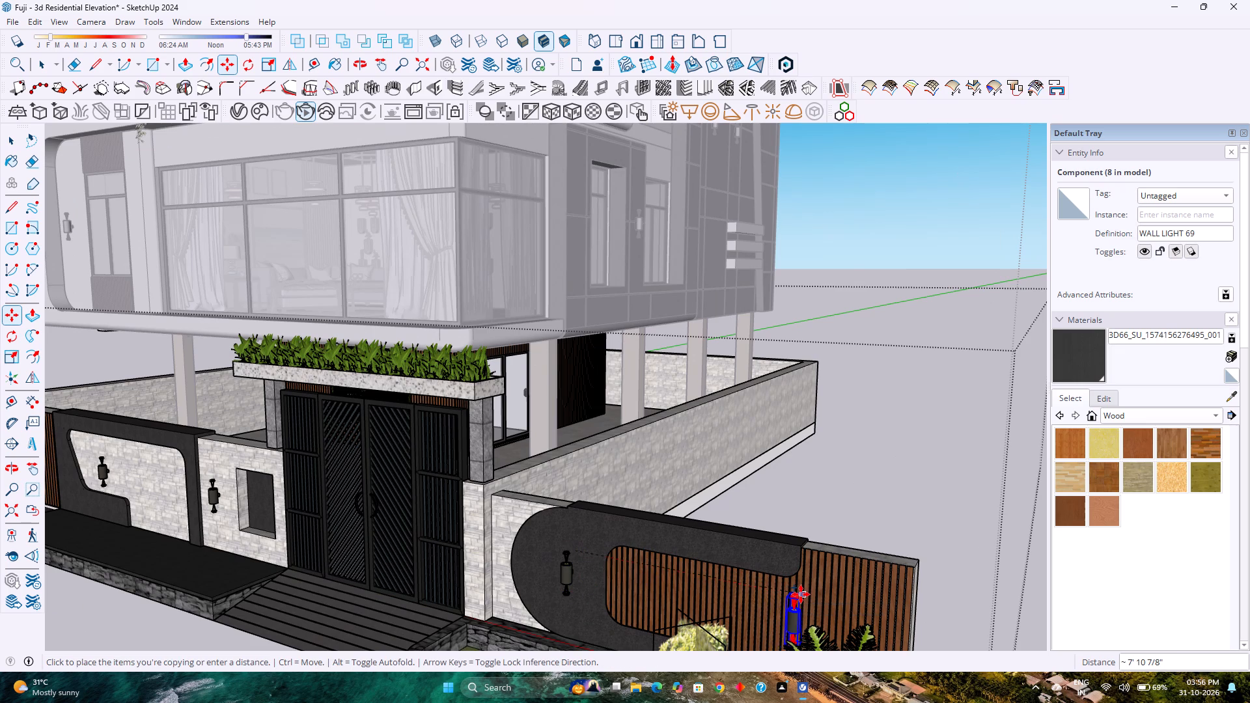
key("Right")
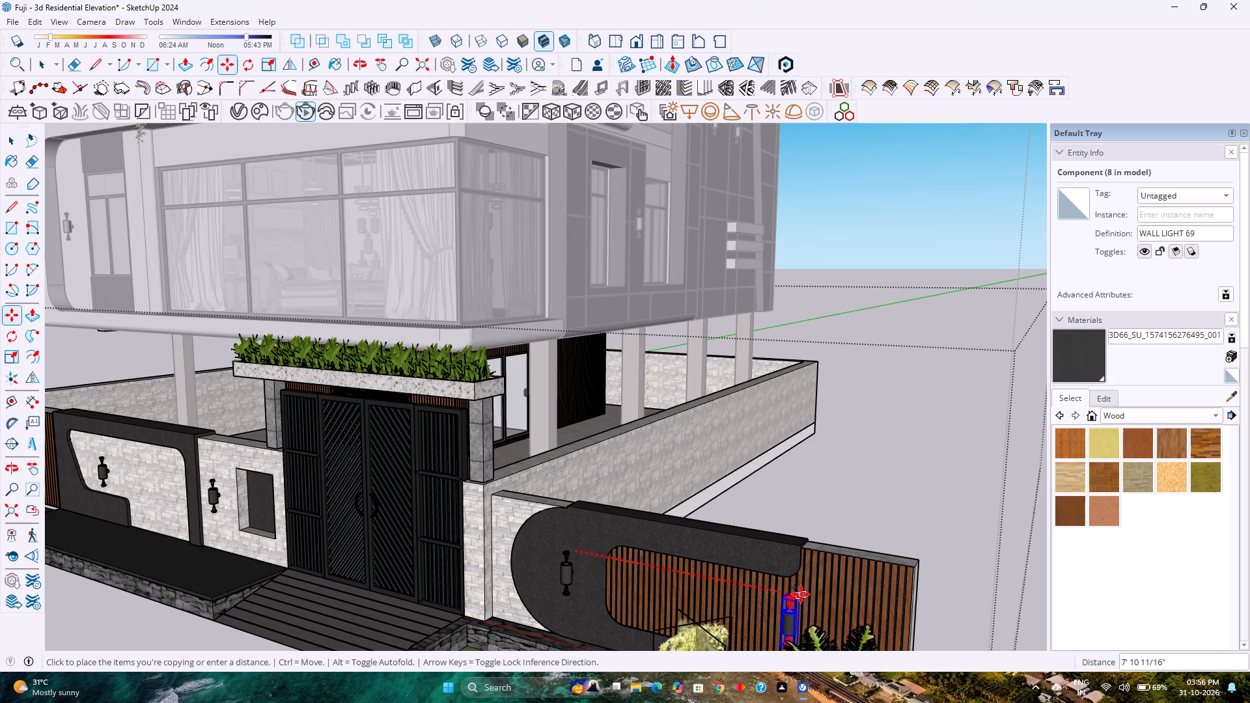
left_click(801, 594)
Move the wall light behind the fern about 5 3/4" toward the wood-slatted wall surface.
scroll(801, 594, "up", 7)
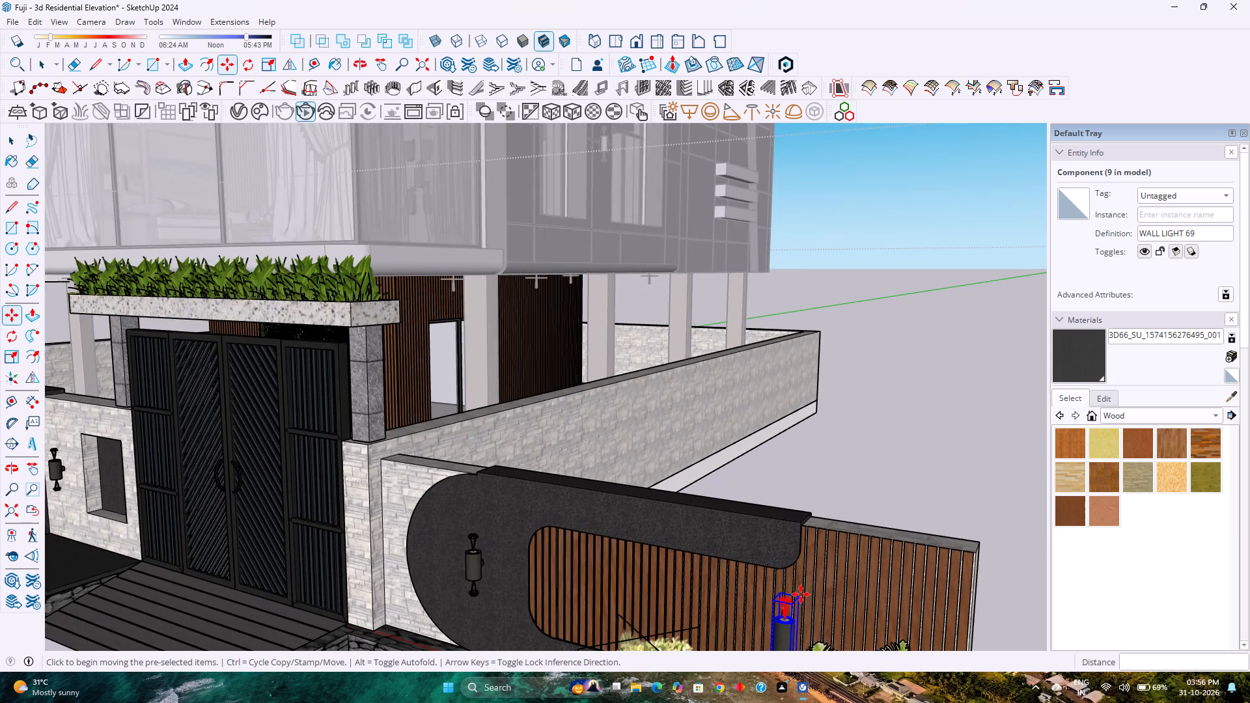
scroll(801, 594, "up", 8)
middle_click_drag(801, 598, 707, 596)
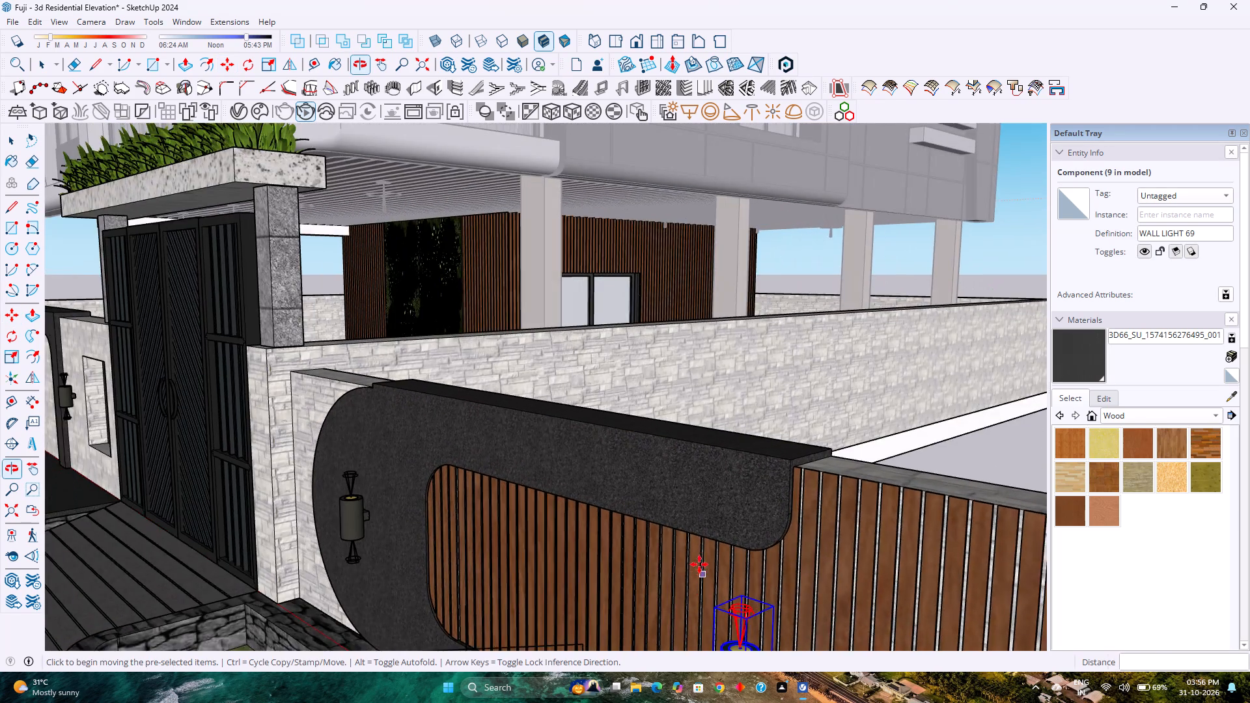
scroll(699, 564, "down", 12)
scroll(747, 596, "up", 8)
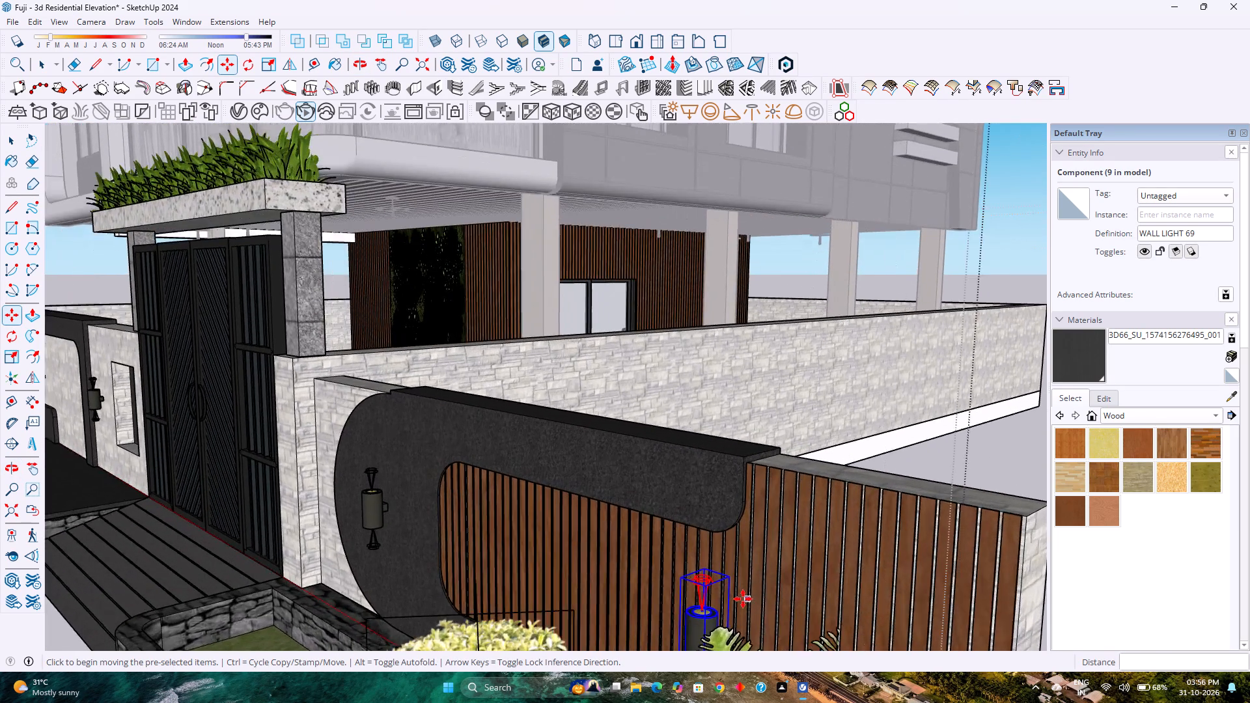
scroll(743, 599, "up", 6)
left_click(729, 568)
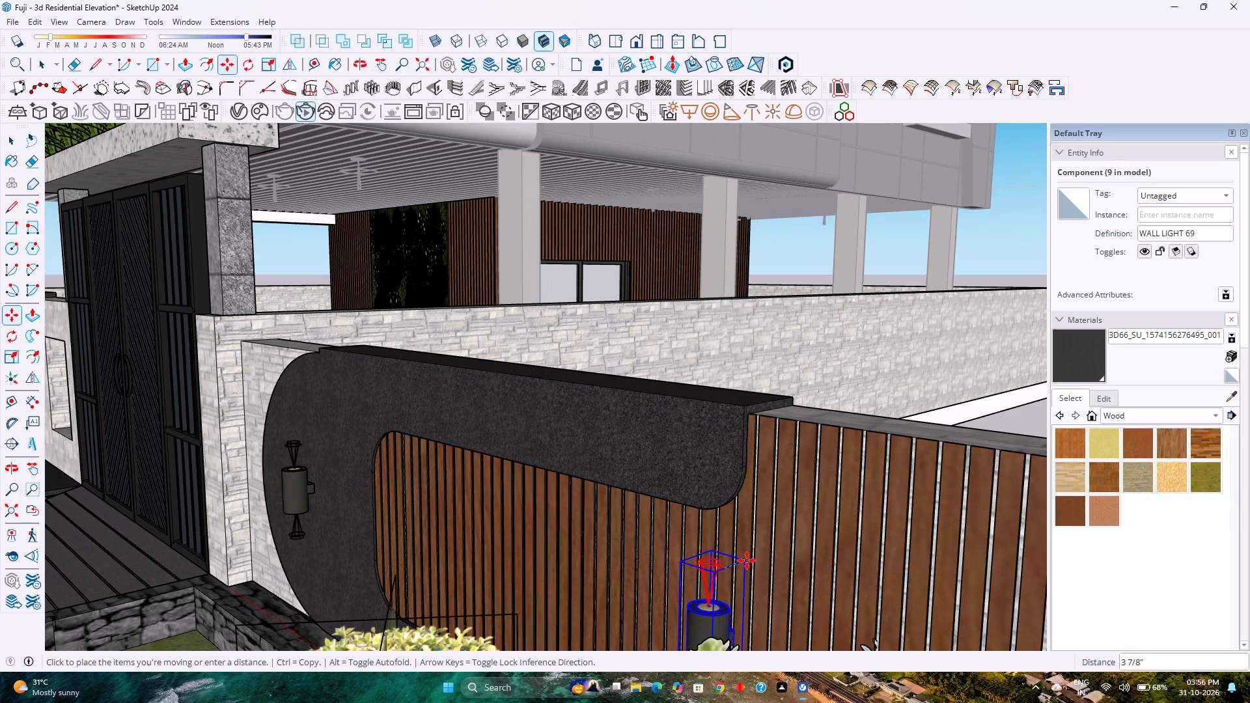
left_click(753, 557)
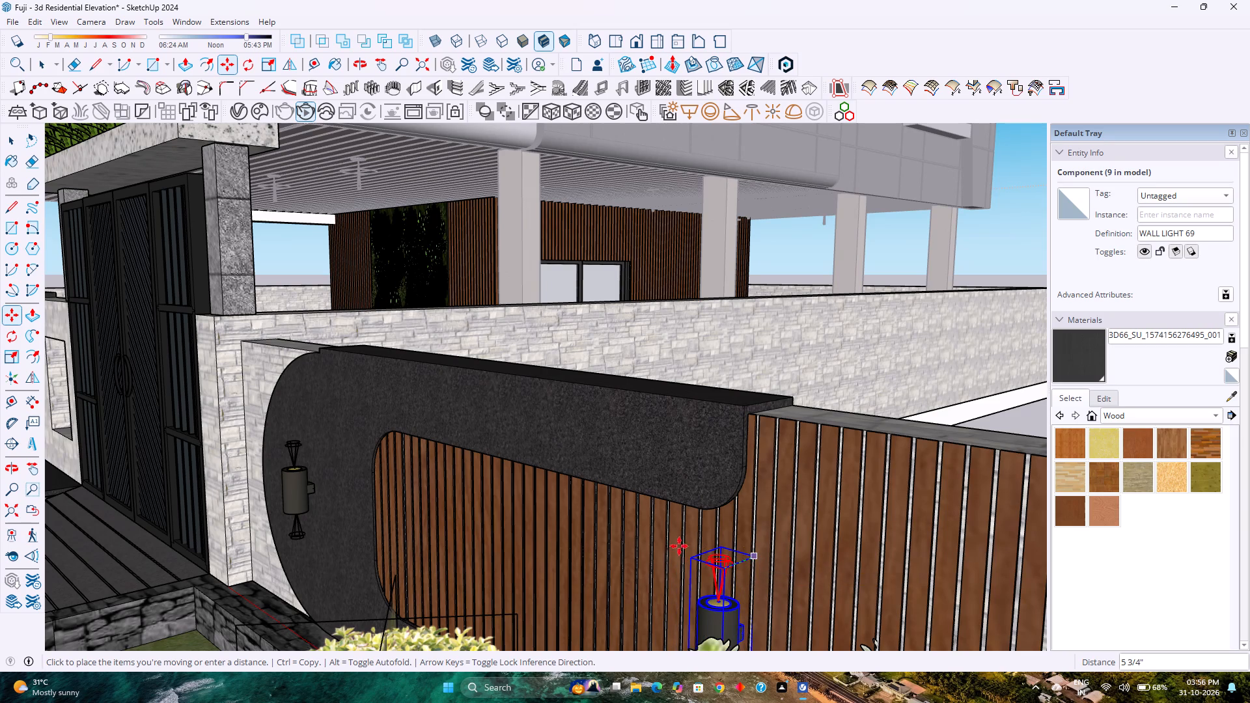
Move the wall light on the dark curved frame about 5" back against the frame's face.
scroll(666, 531, "down", 15)
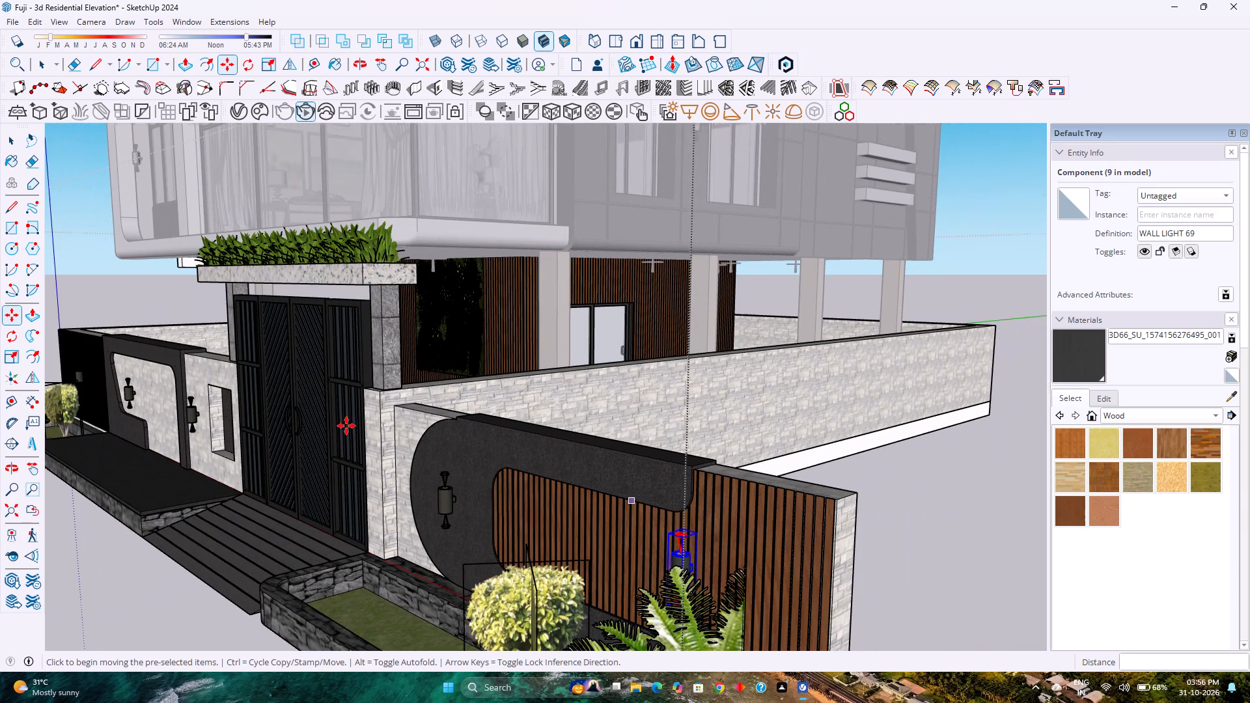
key("space")
scroll(456, 510, "up", 8)
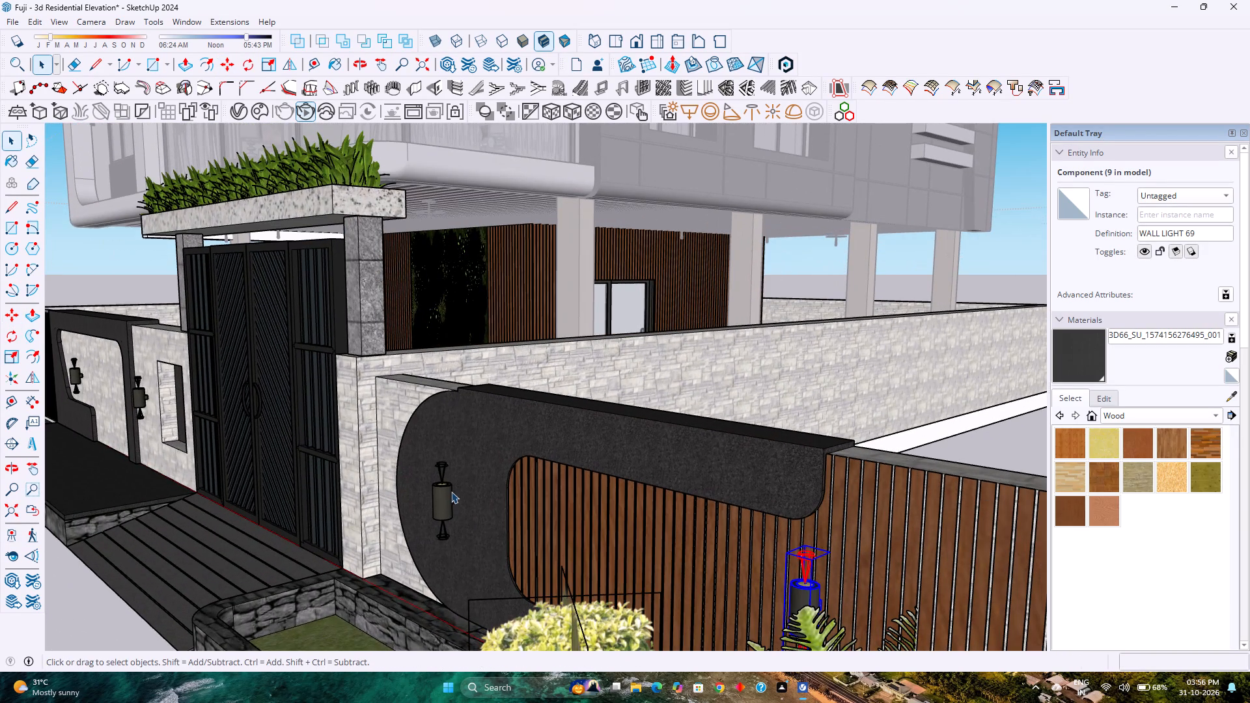
left_click(449, 481)
scroll(451, 484, "up", 5)
middle_click_drag(521, 486, 331, 596)
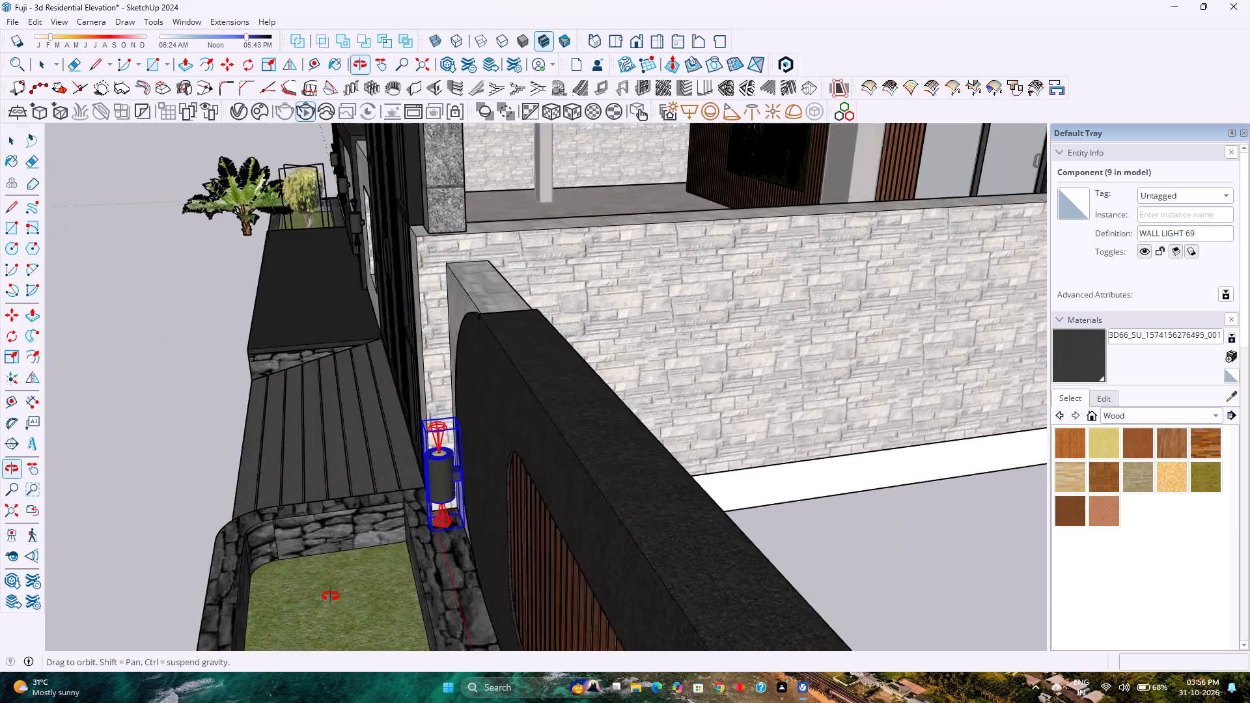
middle_click_drag(331, 596, 365, 628)
key("m")
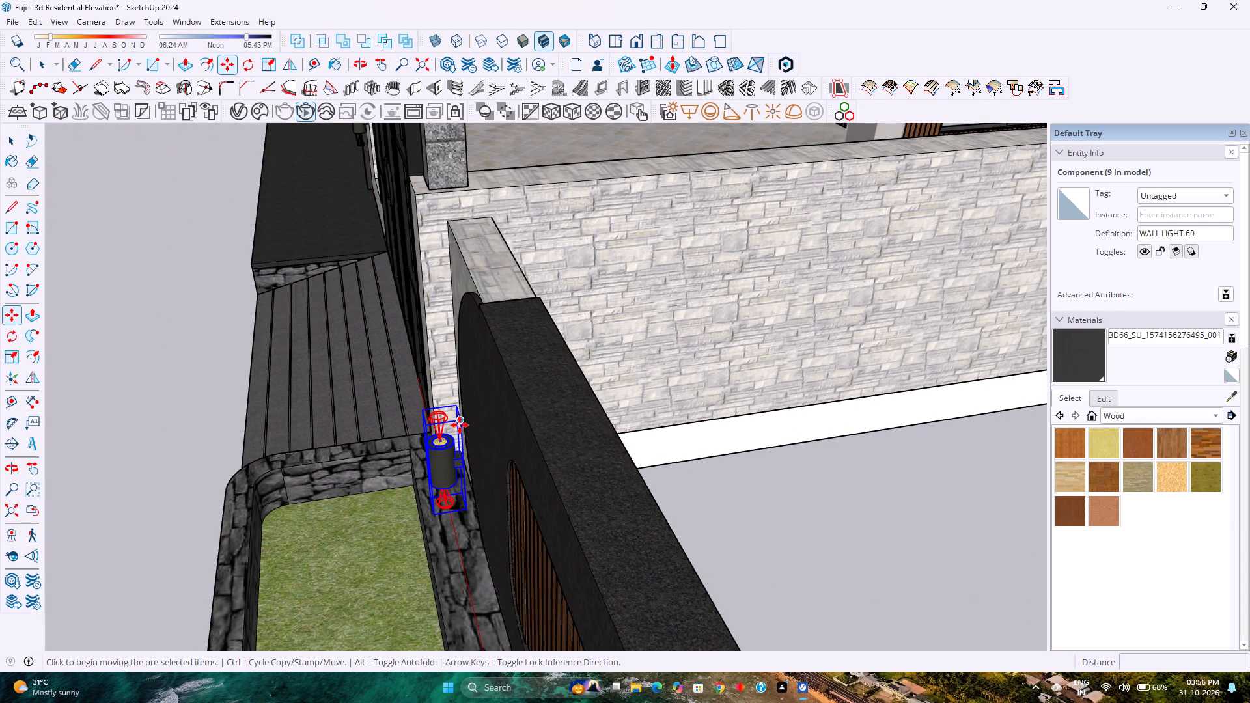
left_click(460, 425)
left_click(493, 421)
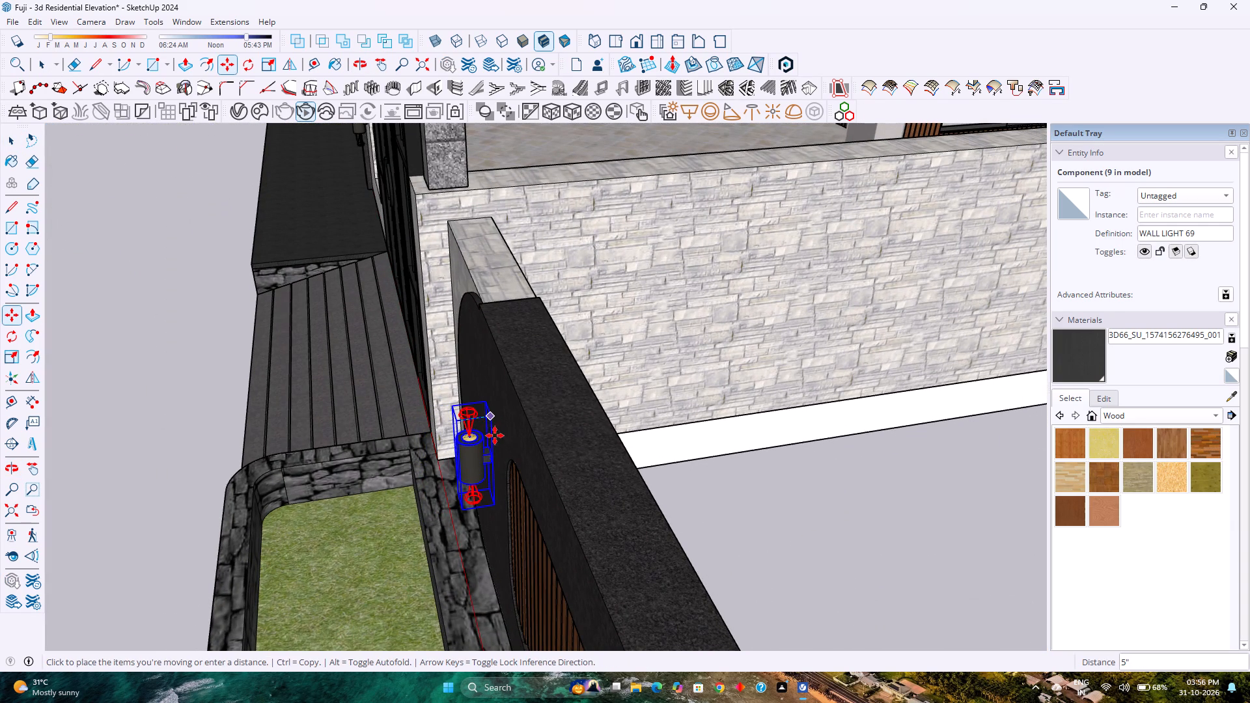
Examine the wall lights' placement along the front boundary wall on both sides of the gate.
scroll(504, 471, "down", 10)
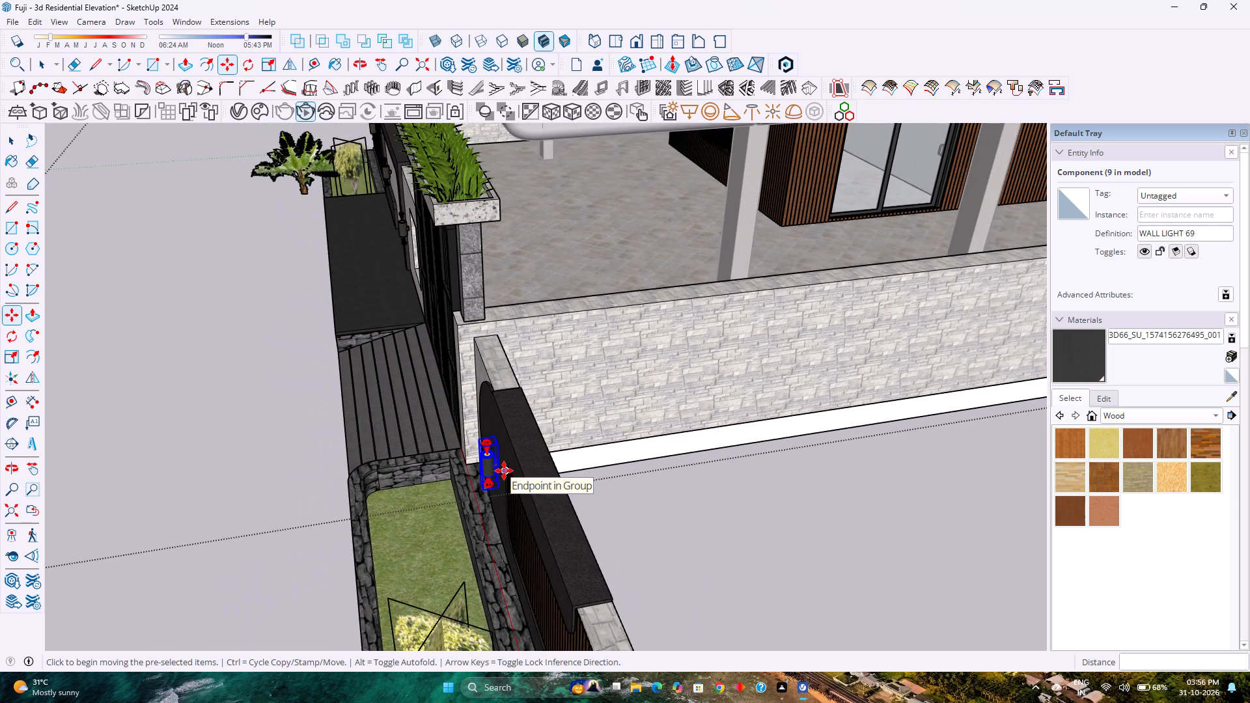
scroll(504, 471, "down", 1)
middle_click_drag(434, 519, 612, 380)
middle_click(612, 380)
scroll(618, 382, "down", 4)
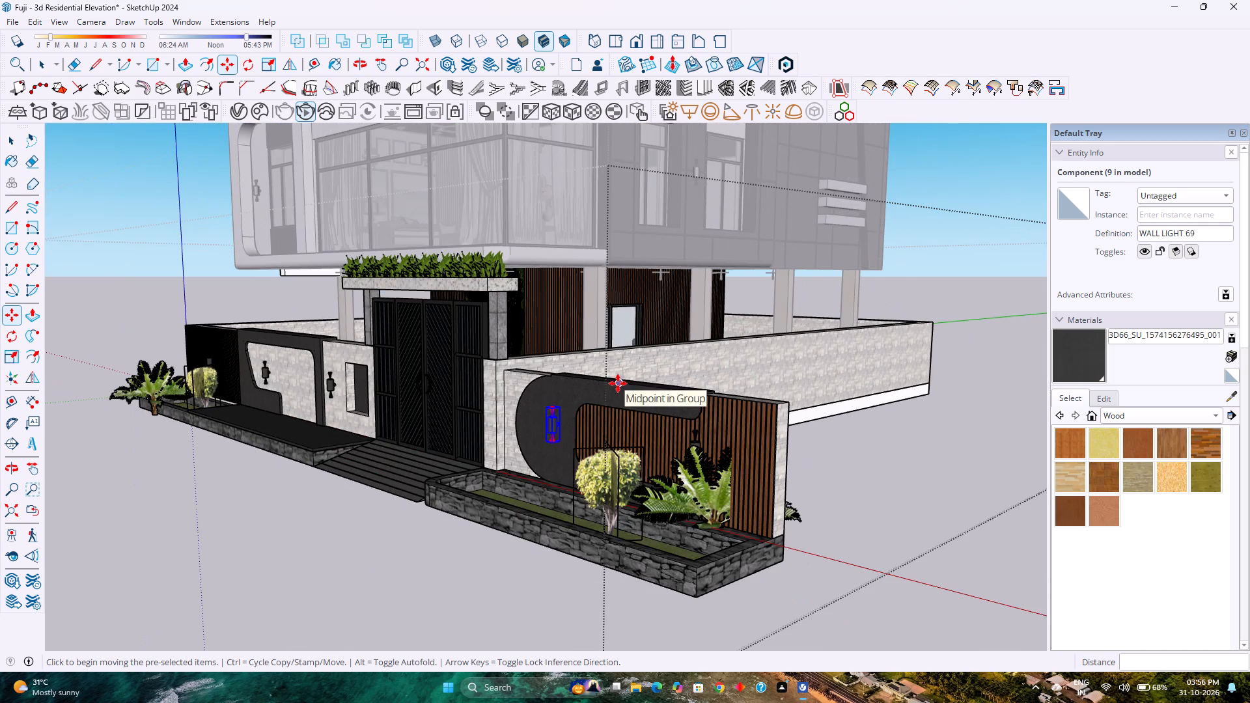
scroll(550, 443, "up", 10)
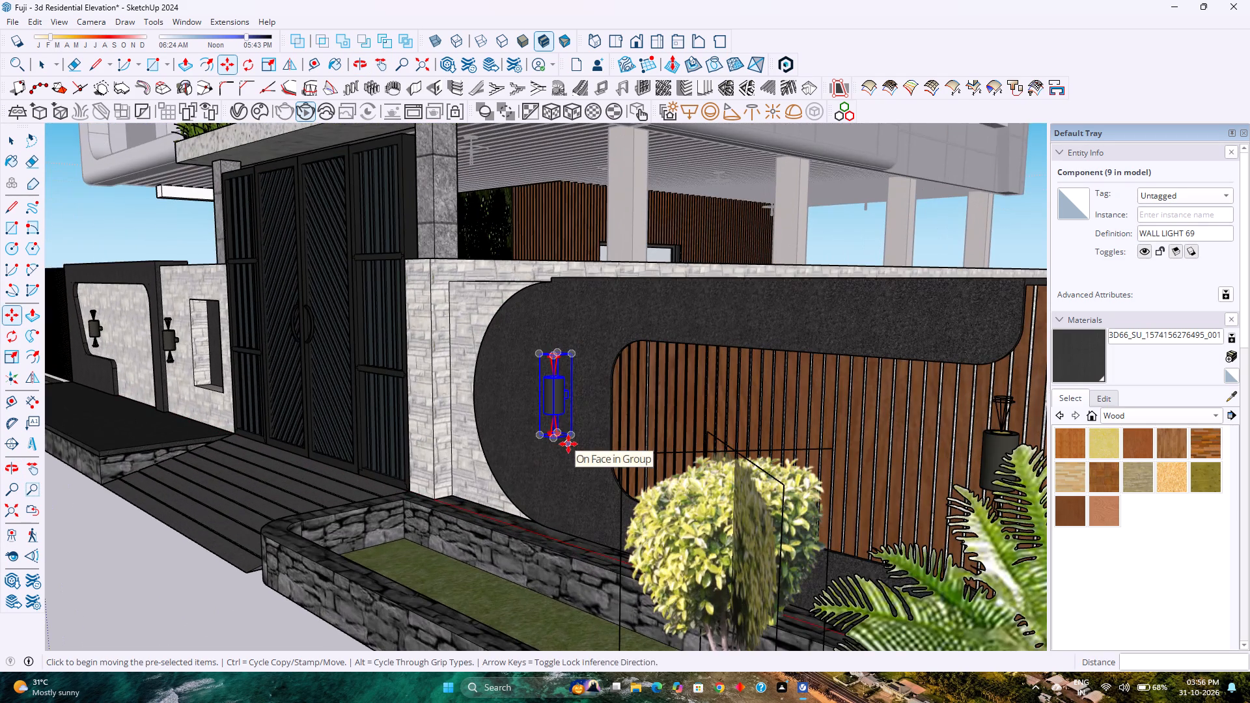
scroll(568, 444, "up", 3)
scroll(516, 490, "down", 10)
middle_click(495, 521)
middle_click_drag(496, 519, 717, 504)
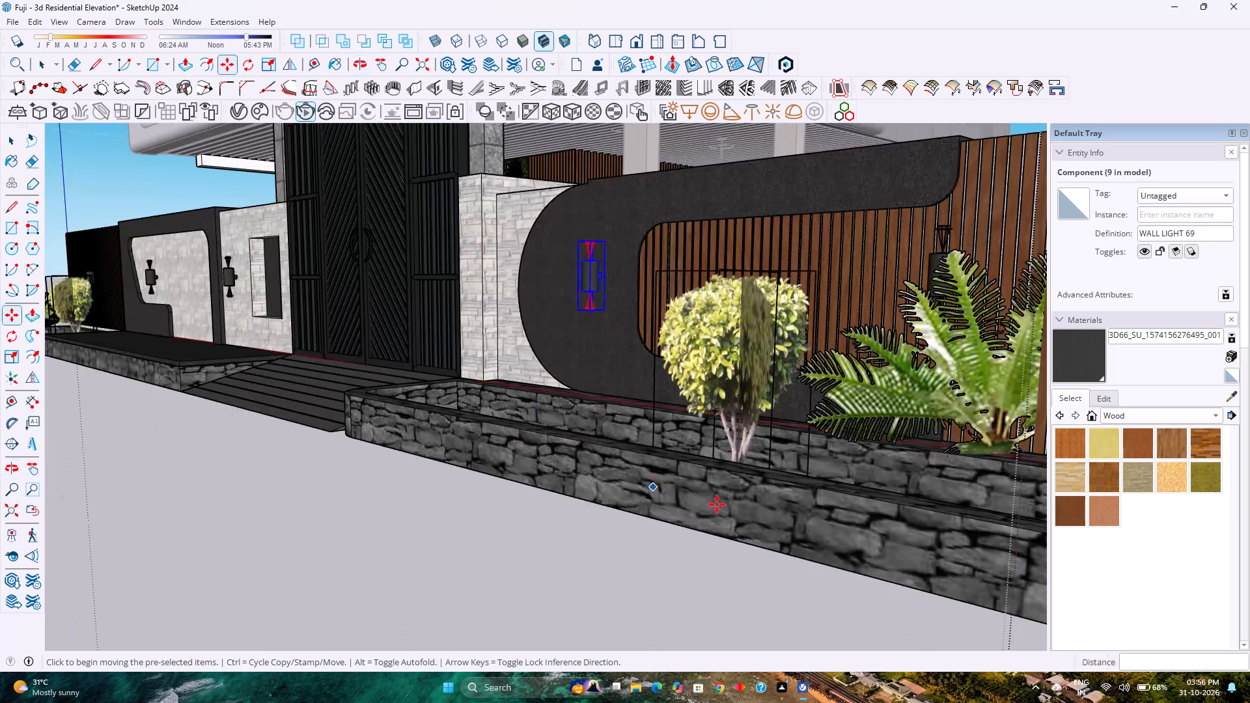
Lower the two wall lights on the dark curved frame and the wood slats behind the fern together by about 6".
middle_click_drag(717, 504, 755, 507)
scroll(755, 505, "down", 14)
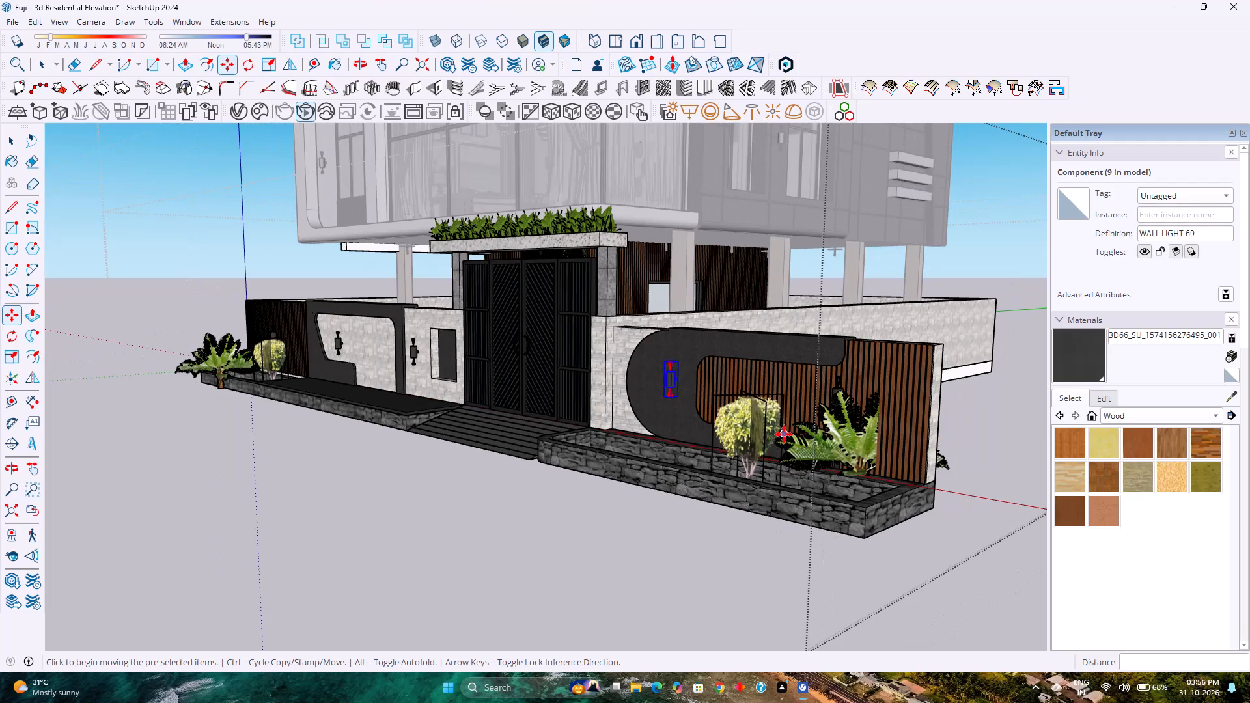
key("space")
scroll(796, 417, "up", 4)
left_click(846, 379, "ctrl")
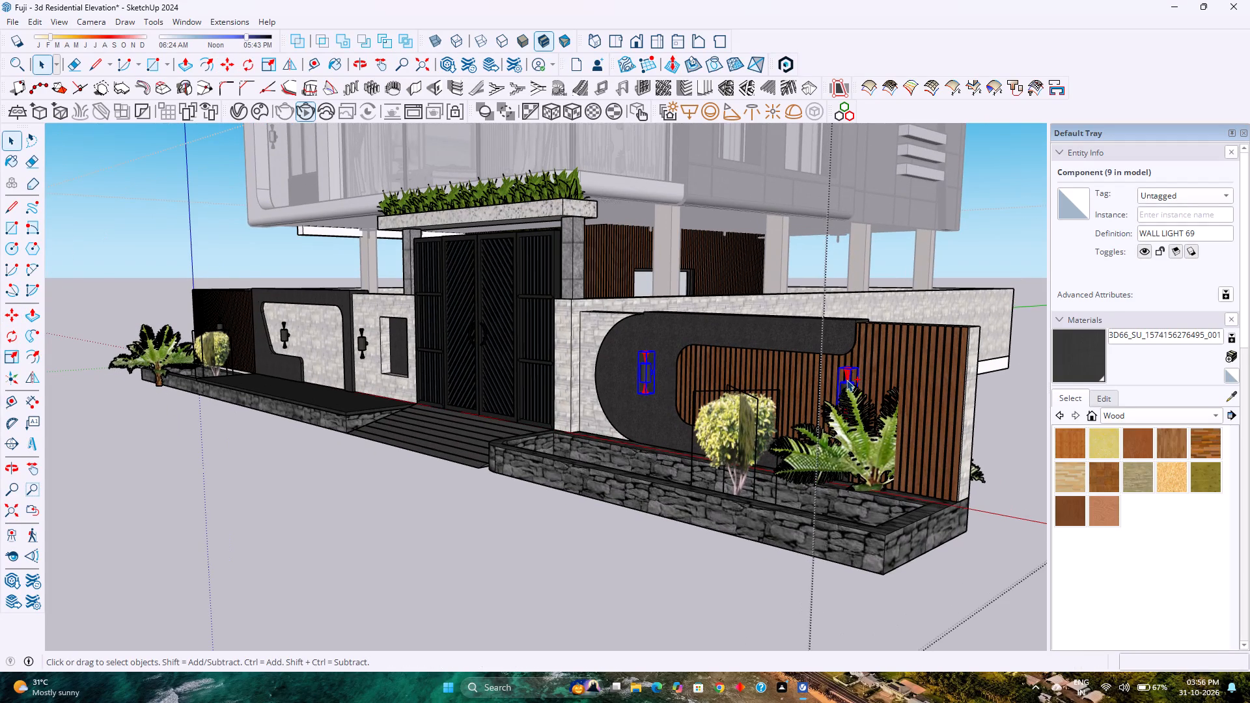
scroll(648, 385, "up", 7)
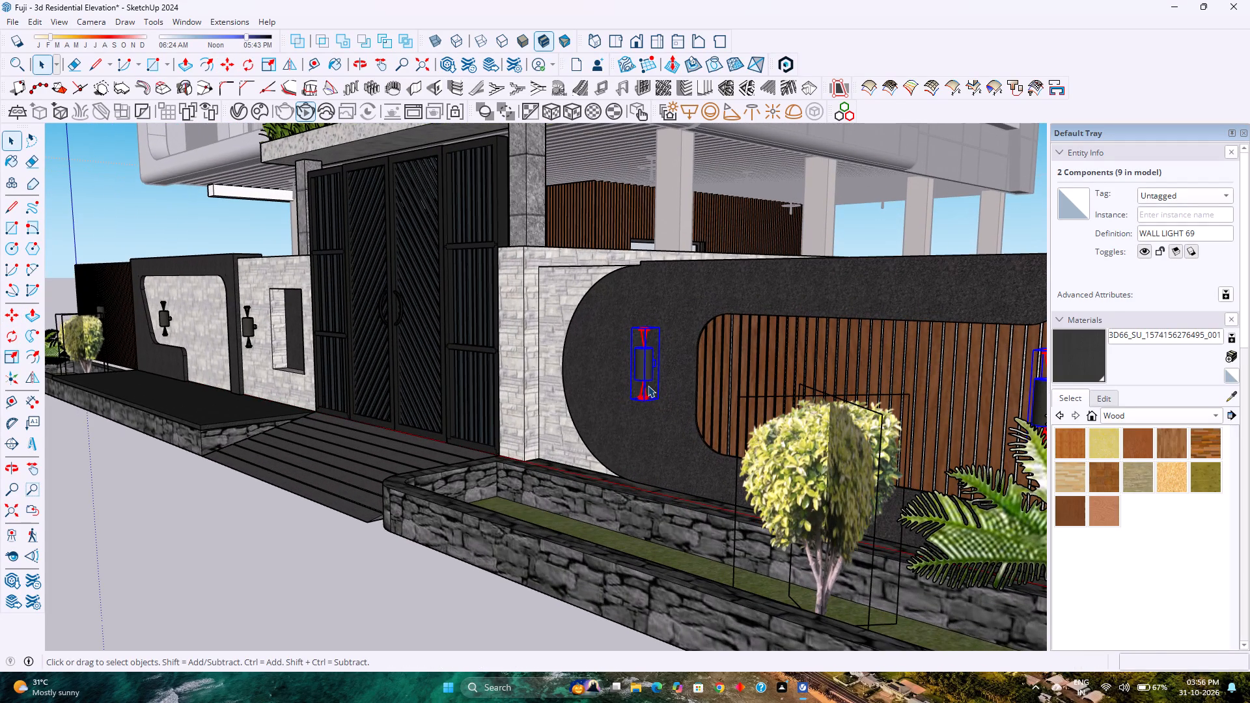
key("m")
left_click(659, 393)
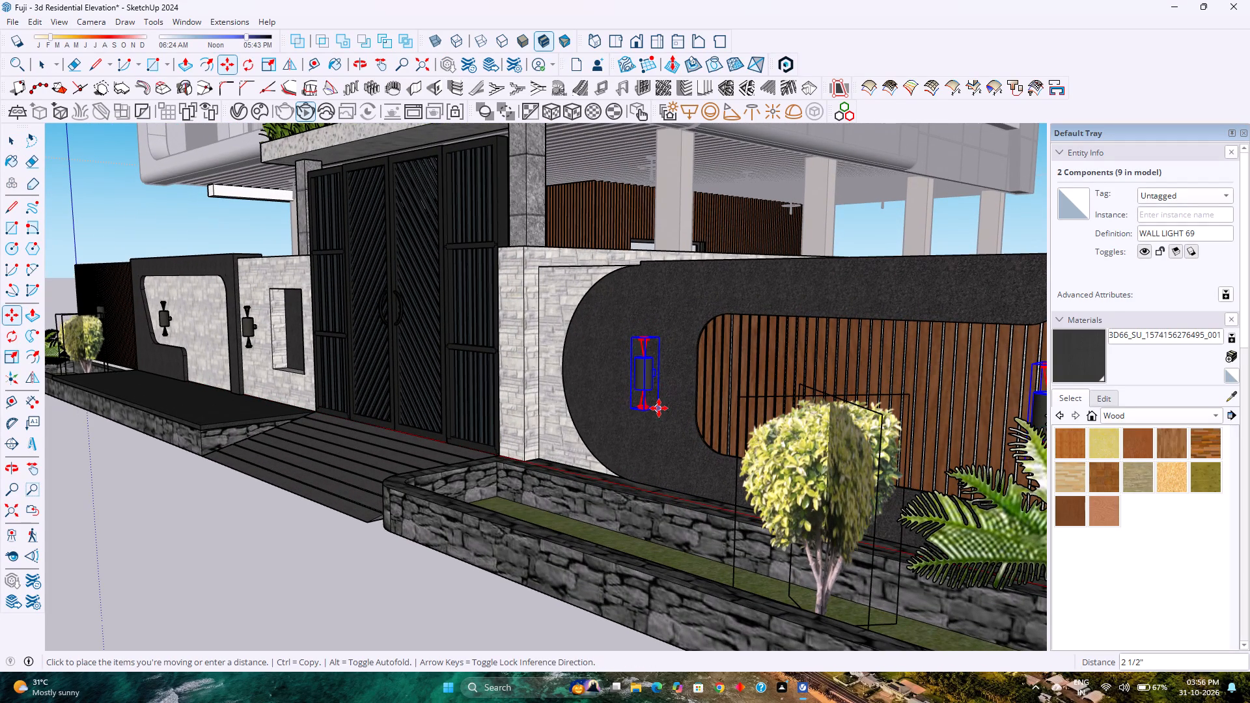
left_click(660, 421)
scroll(660, 421, "down", 3)
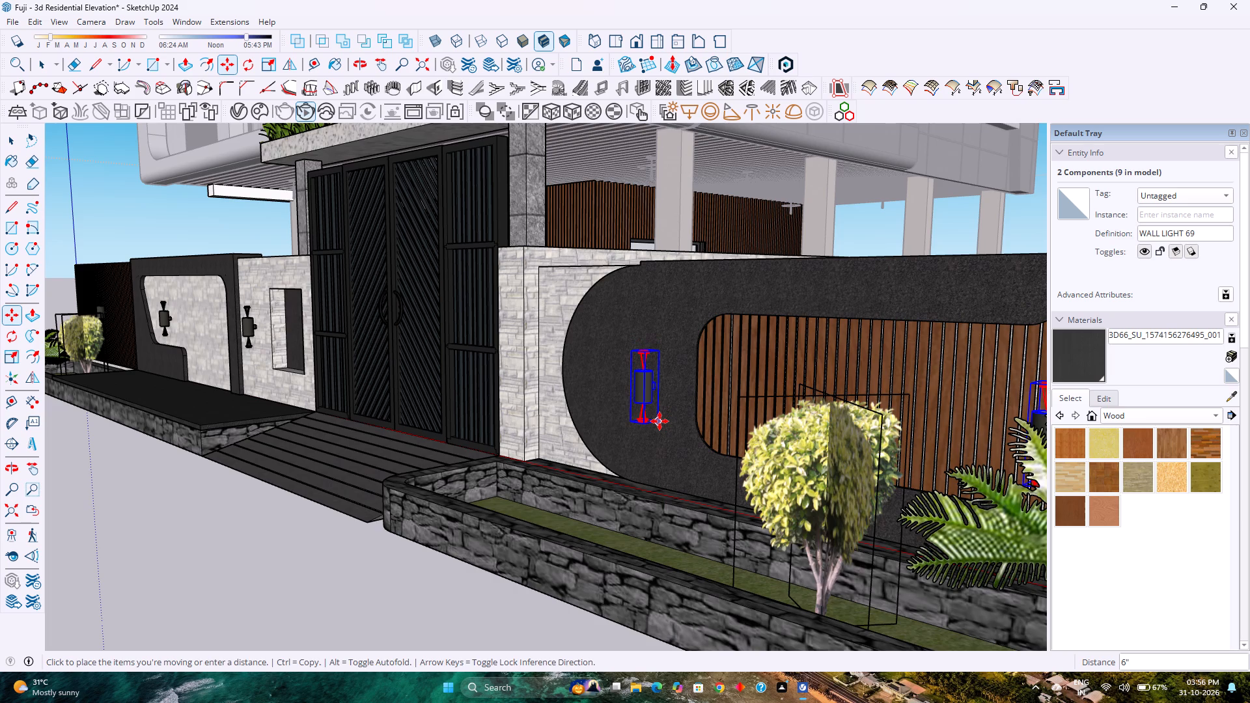
scroll(660, 421, "down", 20)
key("Escape")
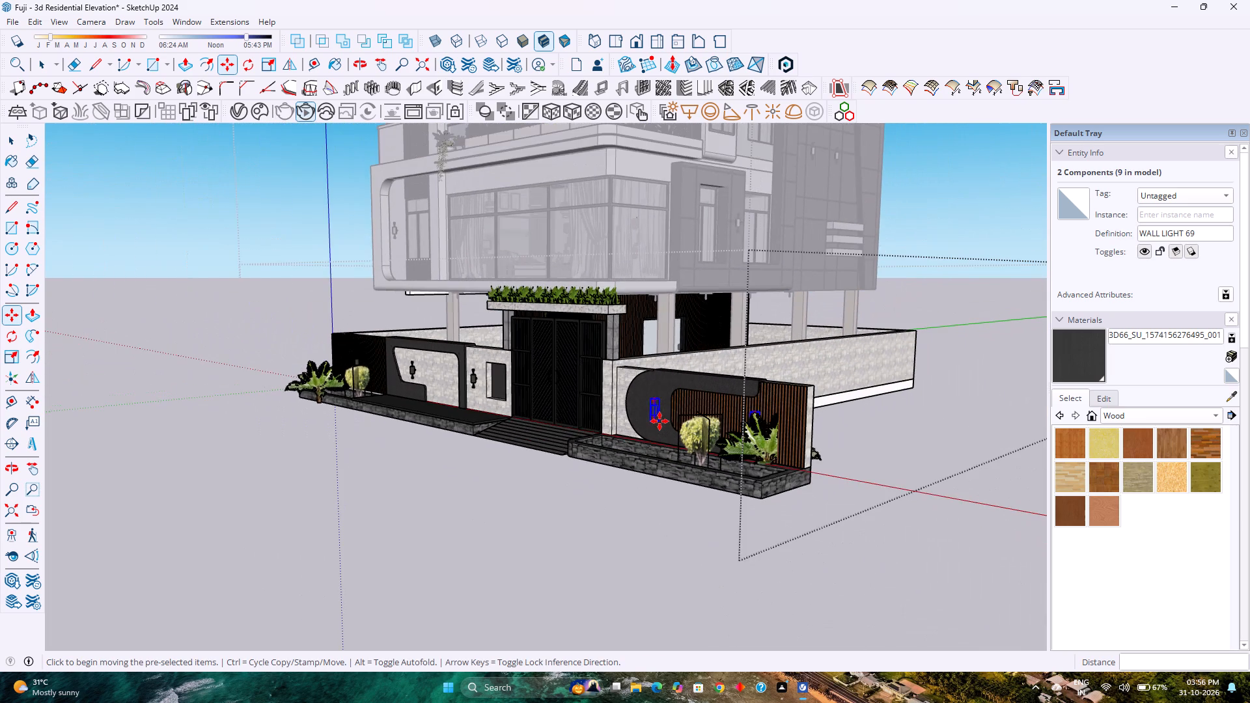
Leave the boundary wall's group editing, clear the selection and save the model.
scroll(656, 426, "down", 5)
key("space")
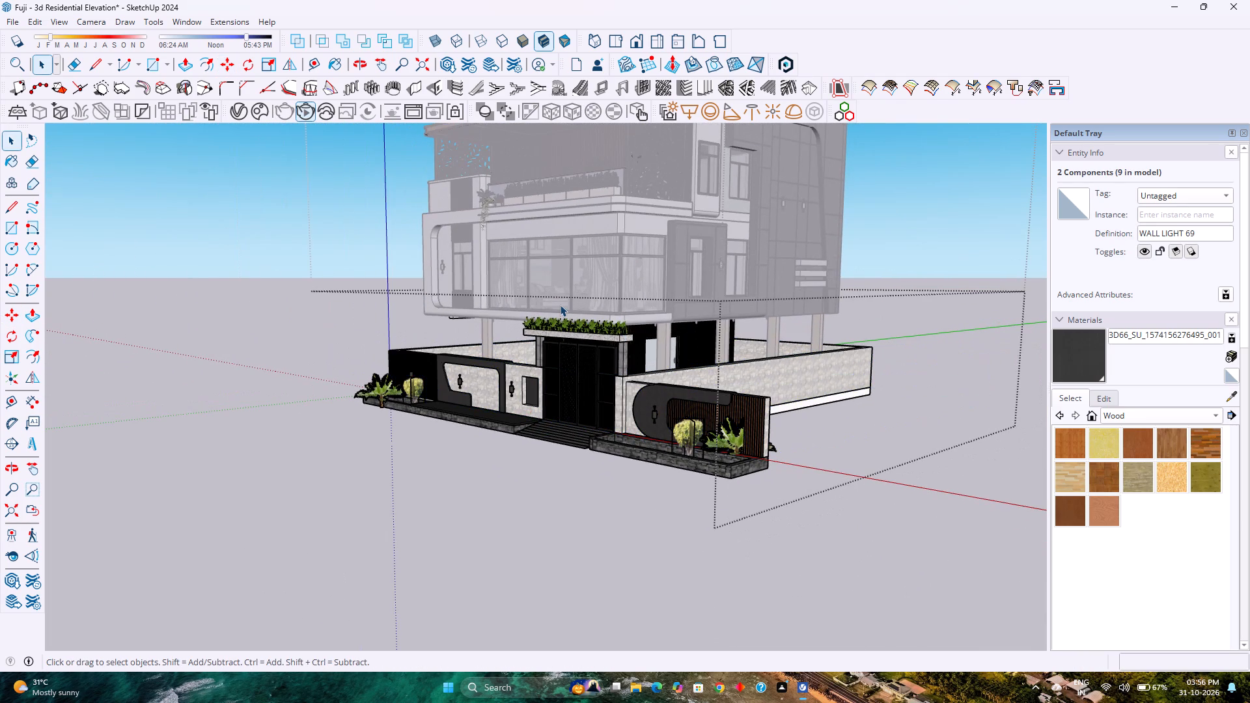
key("Escape")
scroll(559, 301, "up", 6)
scroll(562, 302, "down", 5)
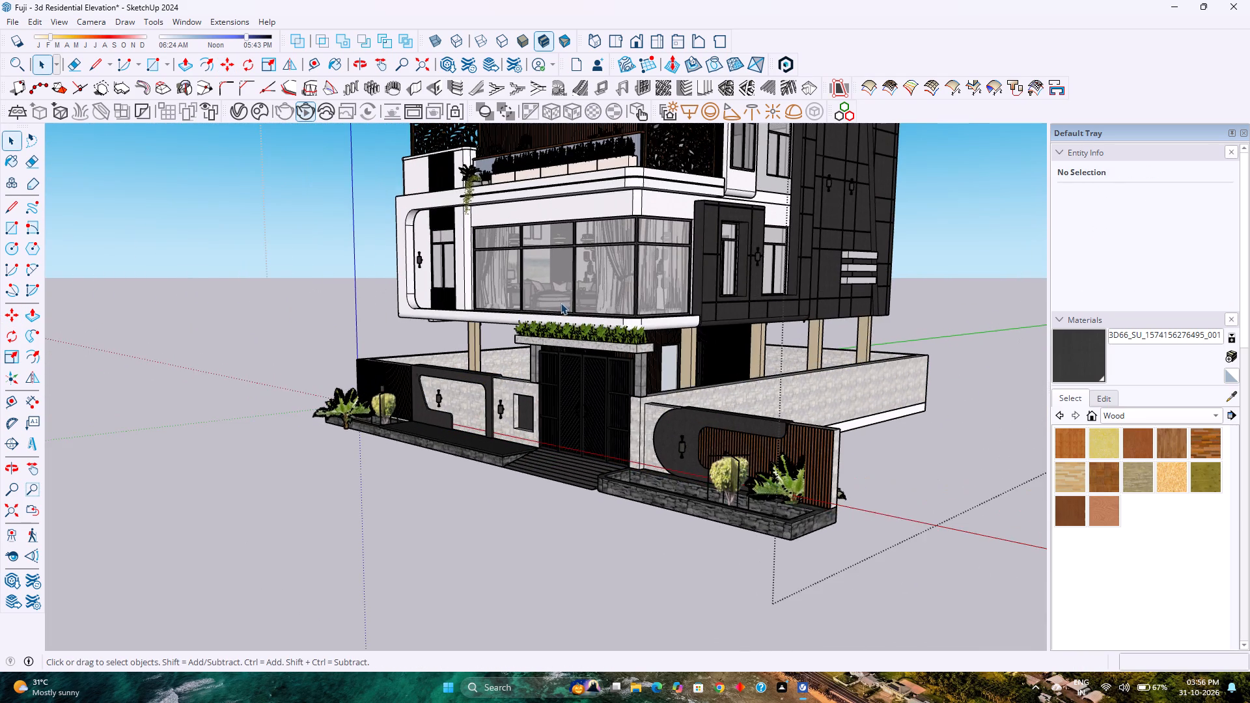
scroll(561, 303, "down", 9)
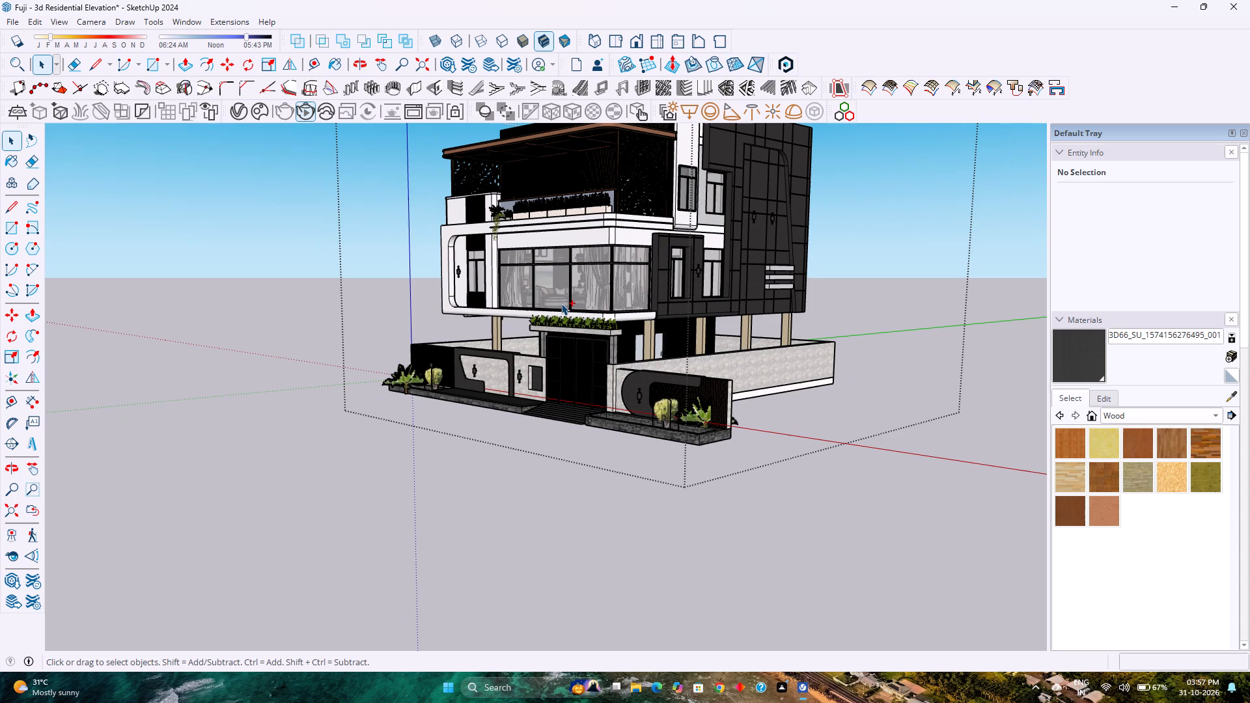
key("ctrl+s")
Frame the whole house from its front corner, including the roof and boundary wall.
middle_click_drag(566, 266, 545, 346, "shift")
middle_click(545, 346)
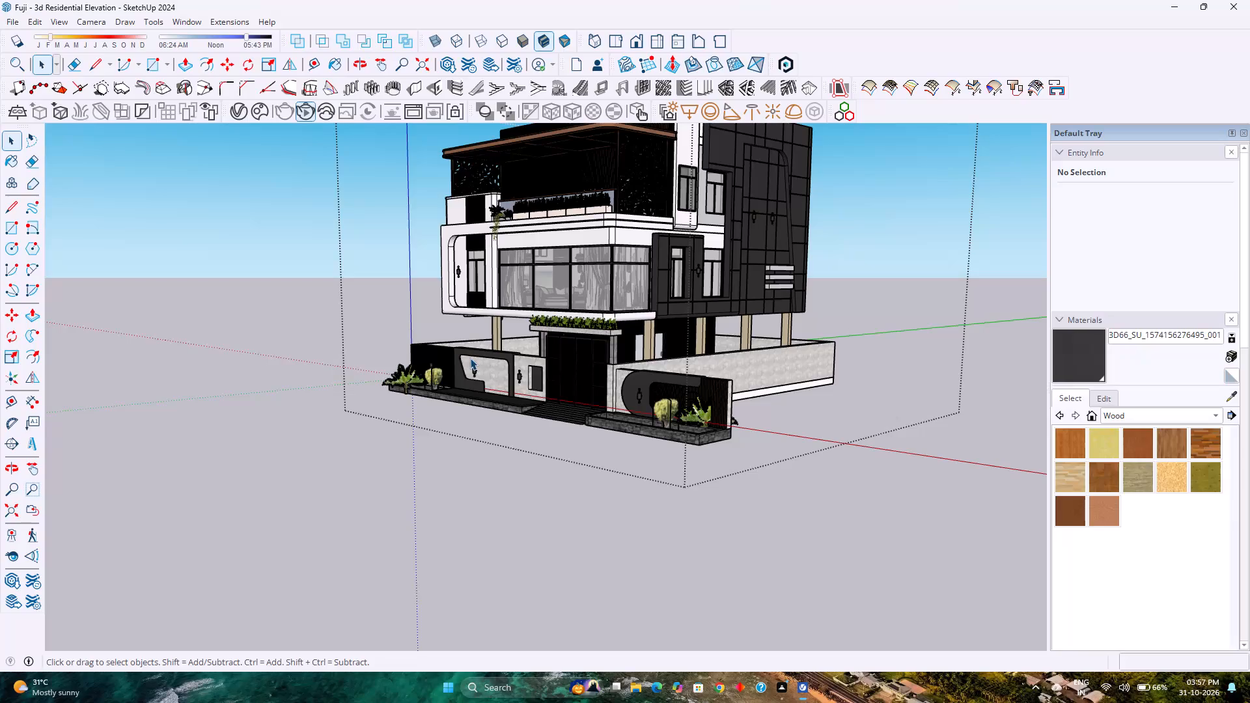
scroll(470, 358, "down", 4)
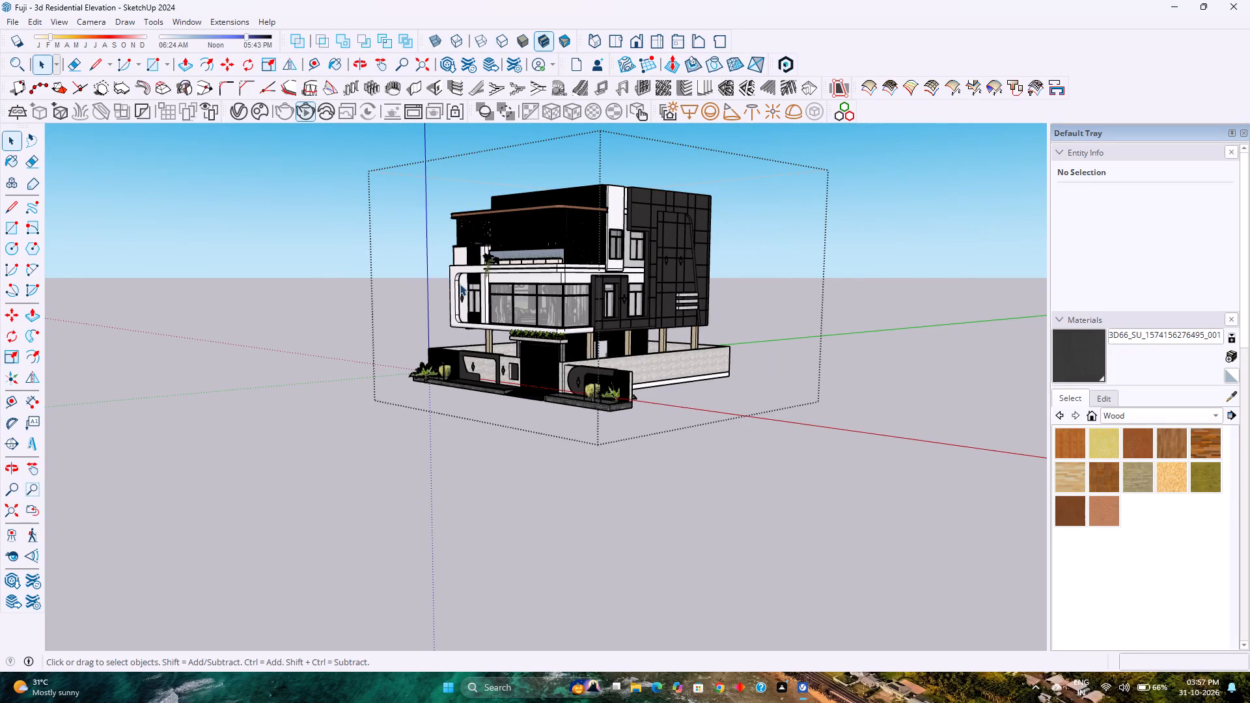
scroll(538, 137, "up", 4)
scroll(529, 195, "up", 4)
scroll(550, 250, "up", 2)
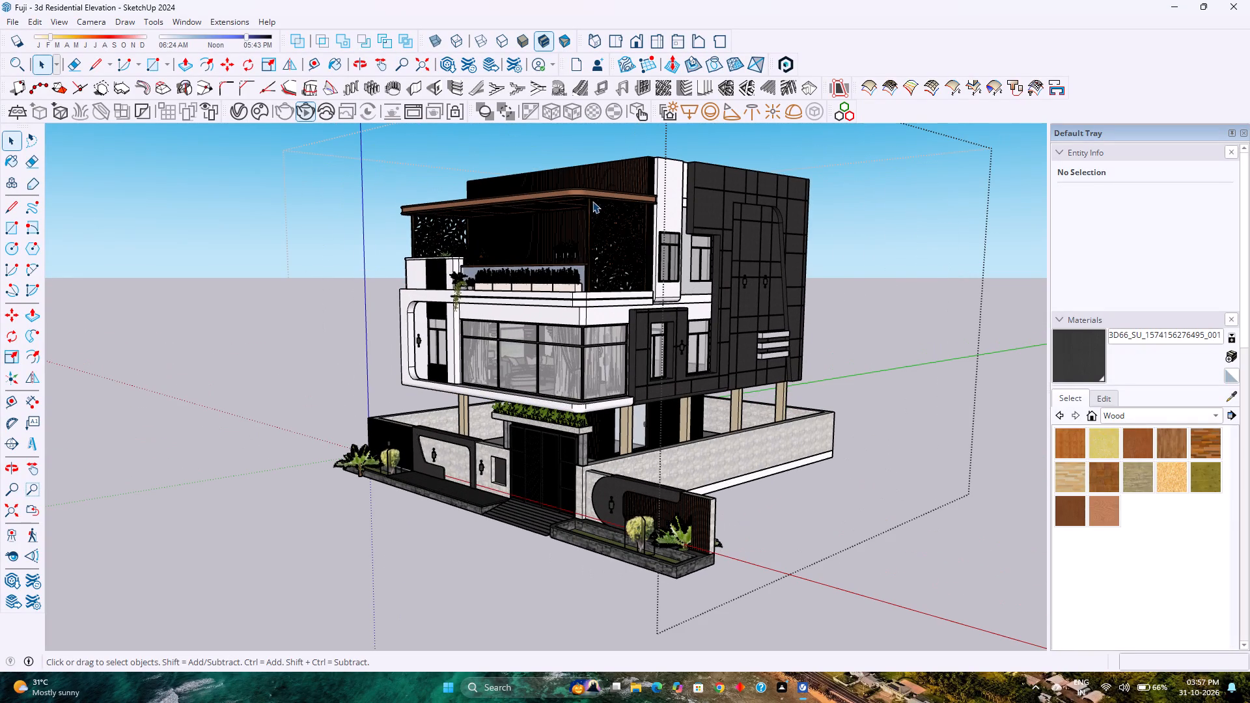
scroll(589, 197, "up", 8)
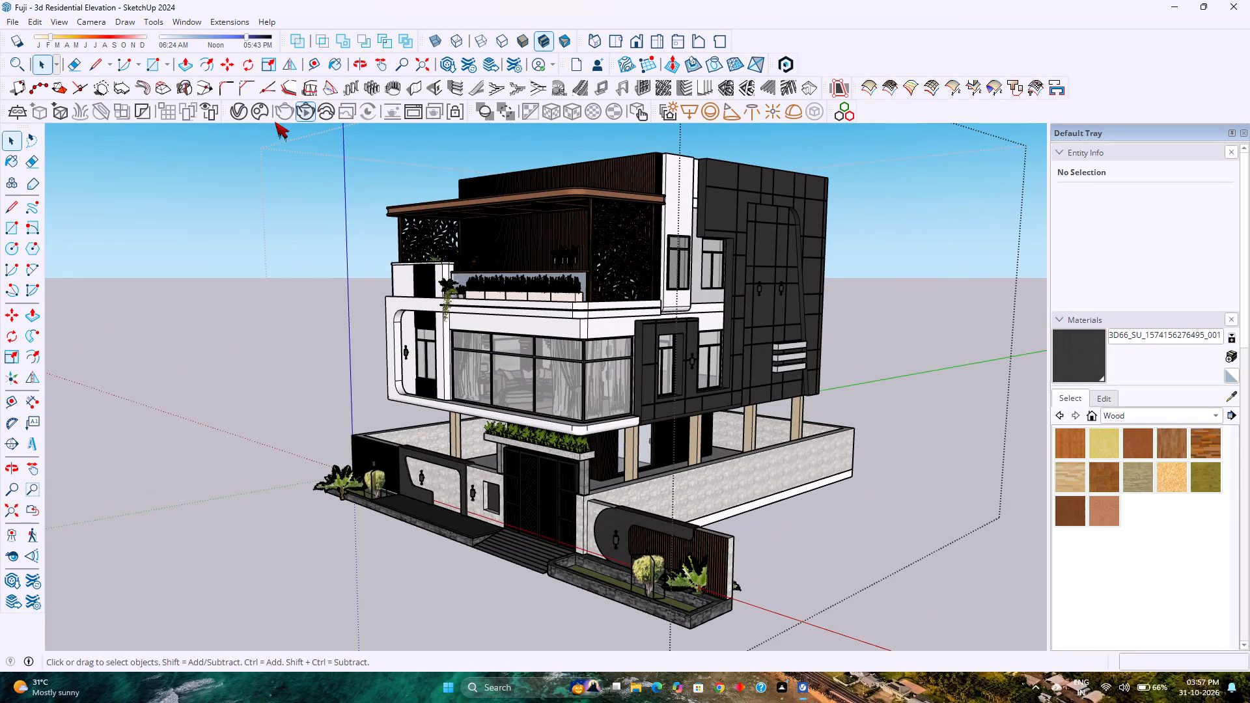
Browse the scene's V-Ray materials for the FC light material.
left_click(233, 107)
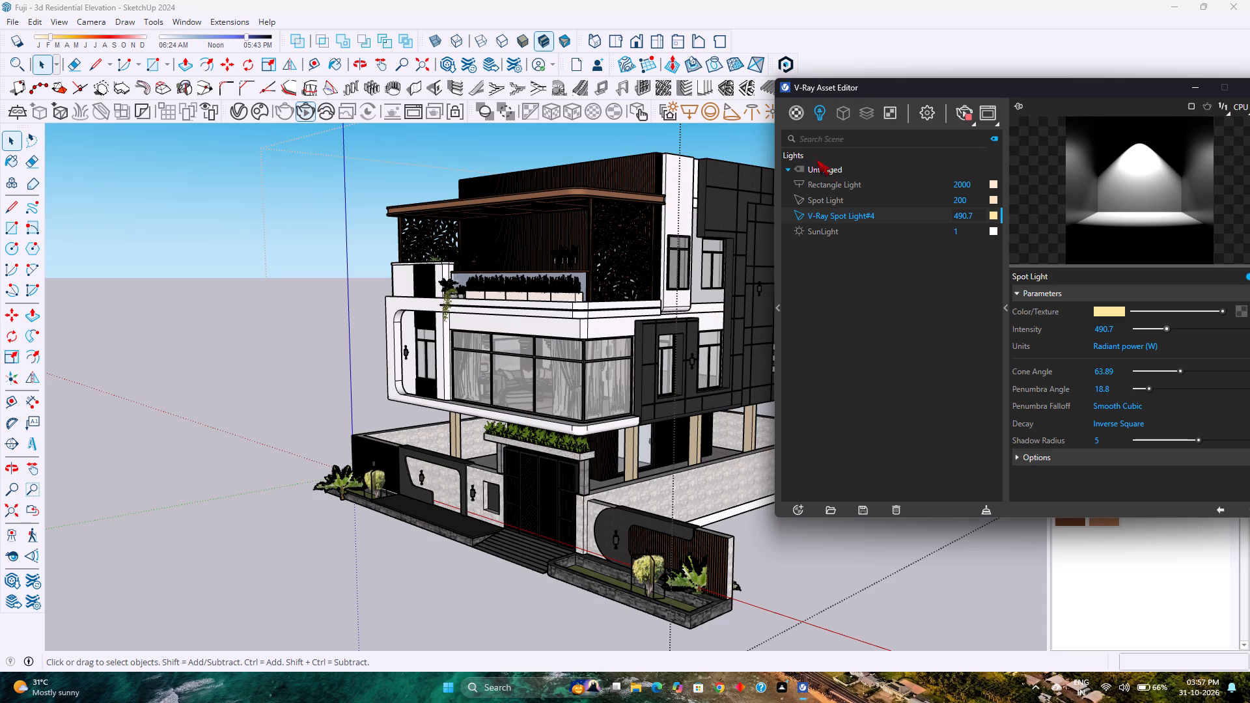
left_click(804, 120)
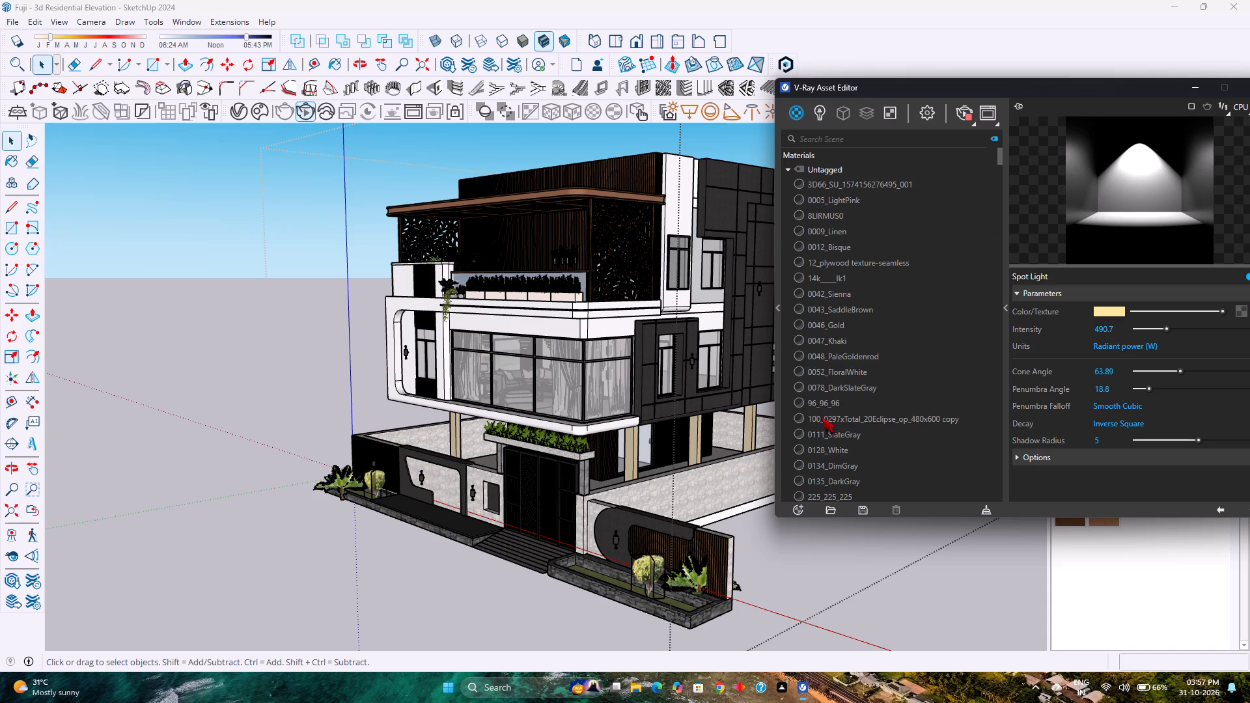
scroll(866, 385, "down", 10)
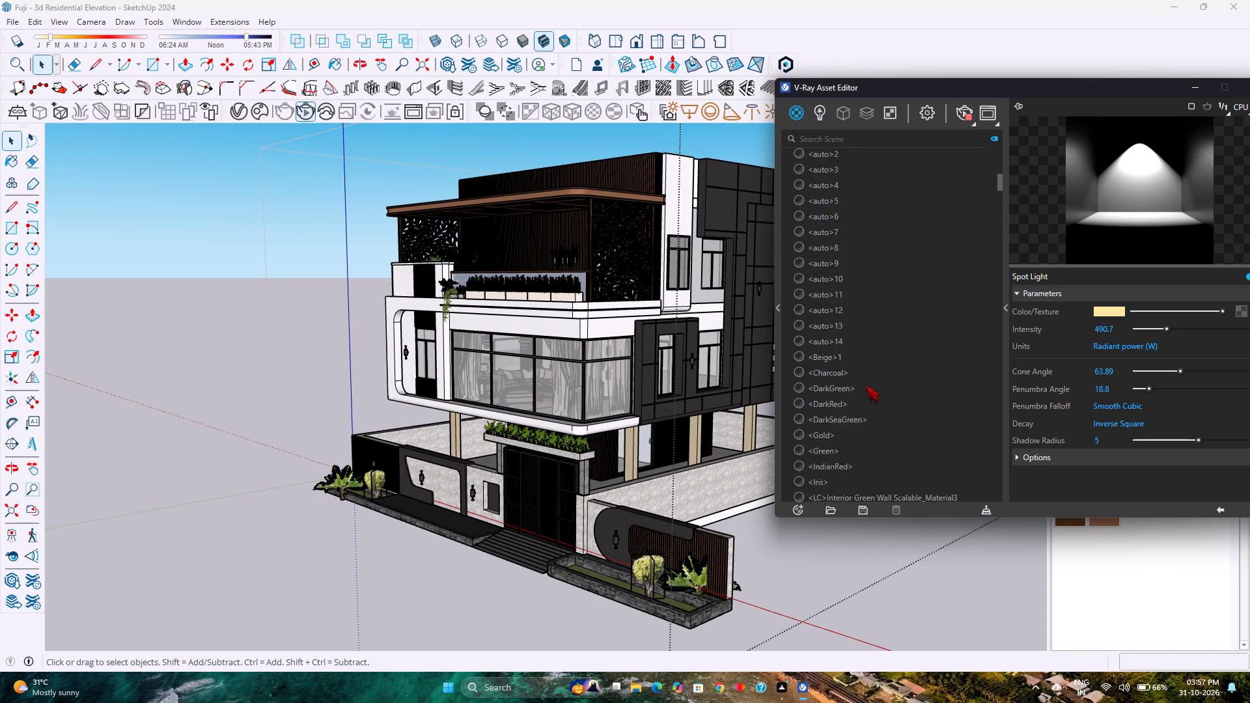
scroll(866, 385, "down", 13)
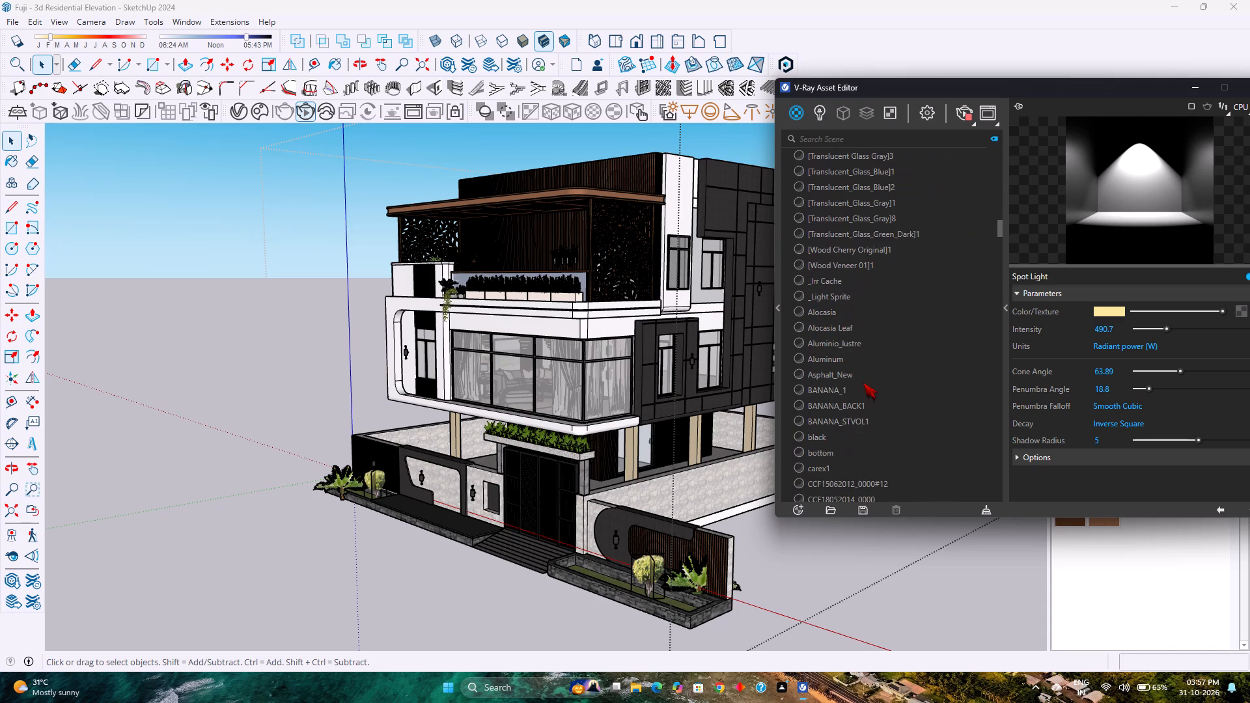
scroll(863, 383, "down", 10)
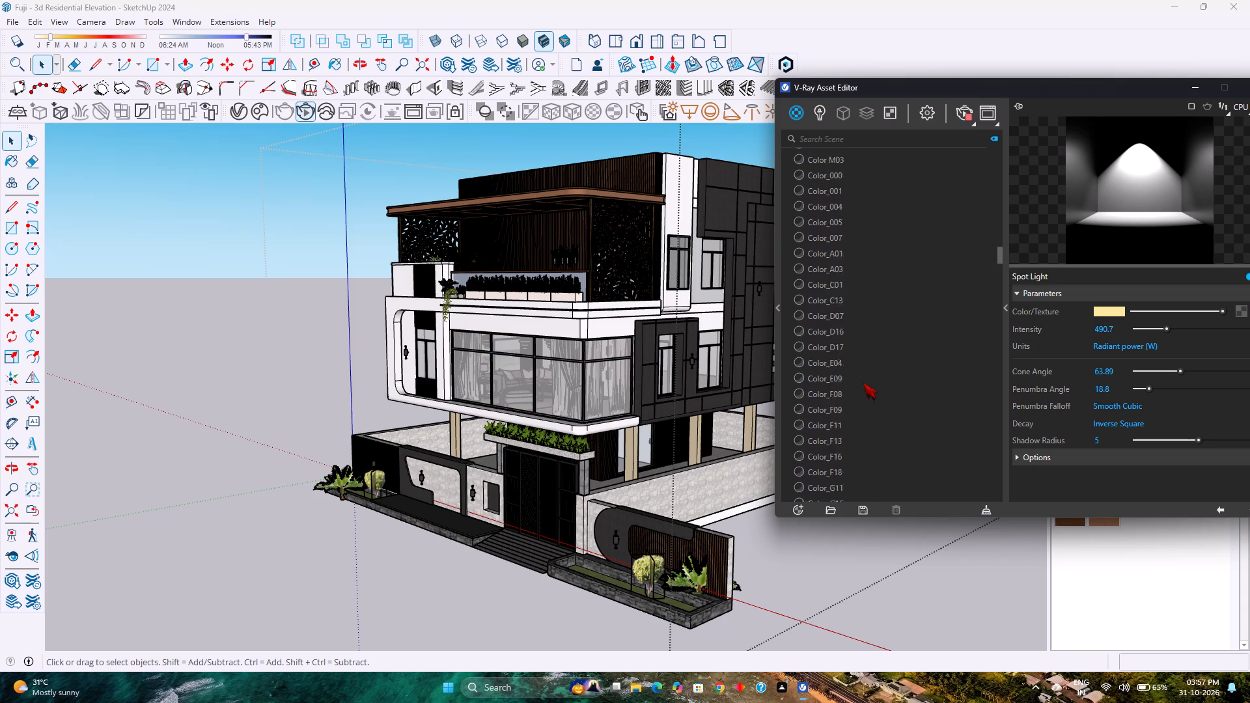
scroll(863, 383, "down", 5)
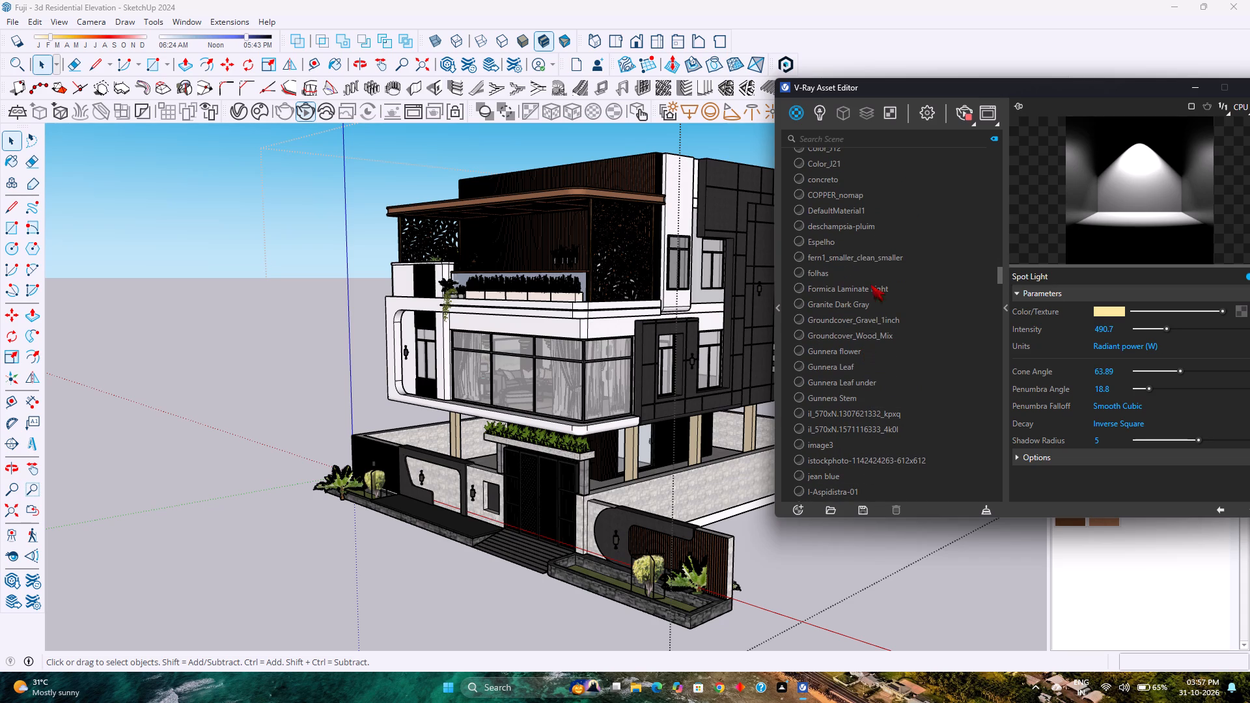
Filter the materials by "fc" and set the 1st Floor FC Light material's emissive intensity to 100.
left_click(859, 133)
type("fc")
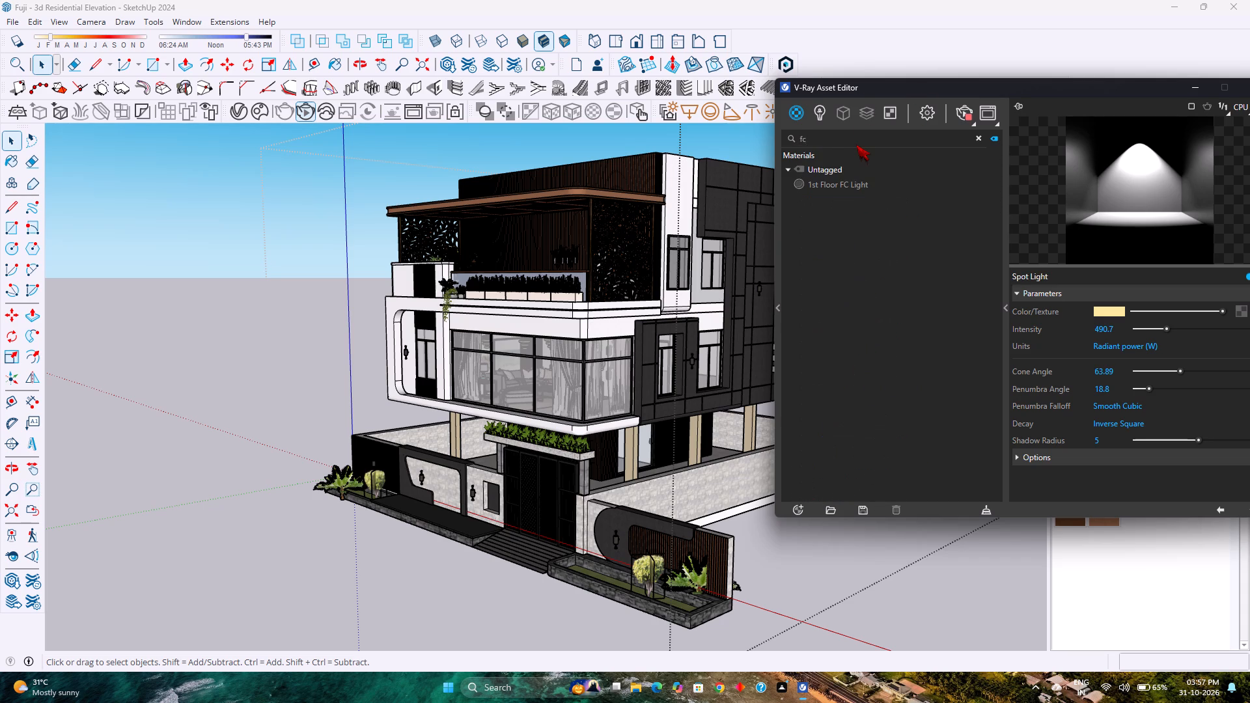
left_click(864, 181)
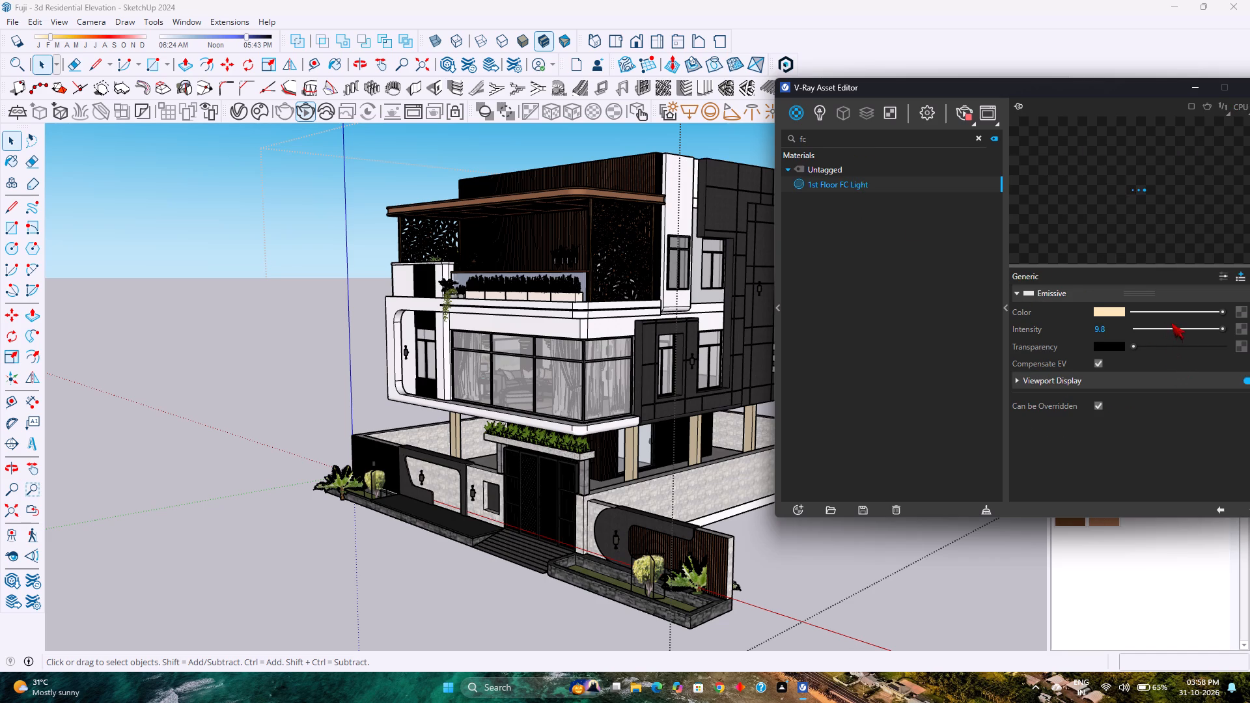
double_click(1116, 328)
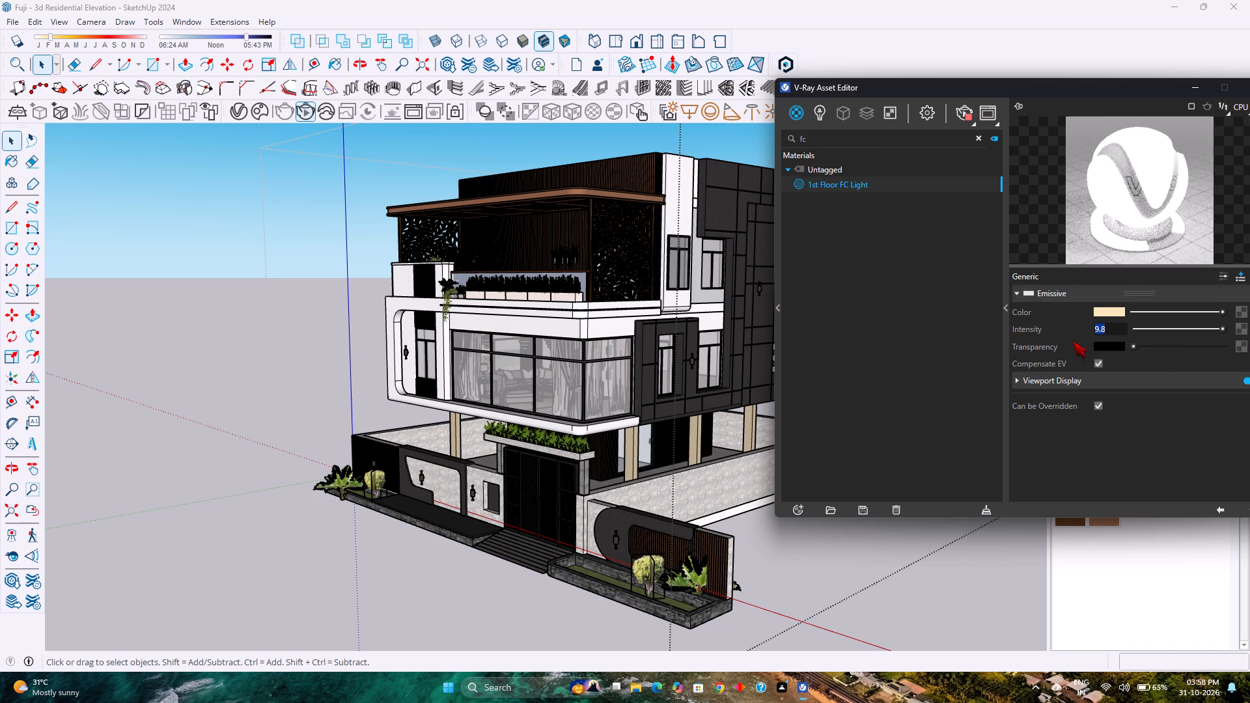
type("1000")
key("BackSpace")
key("Return")
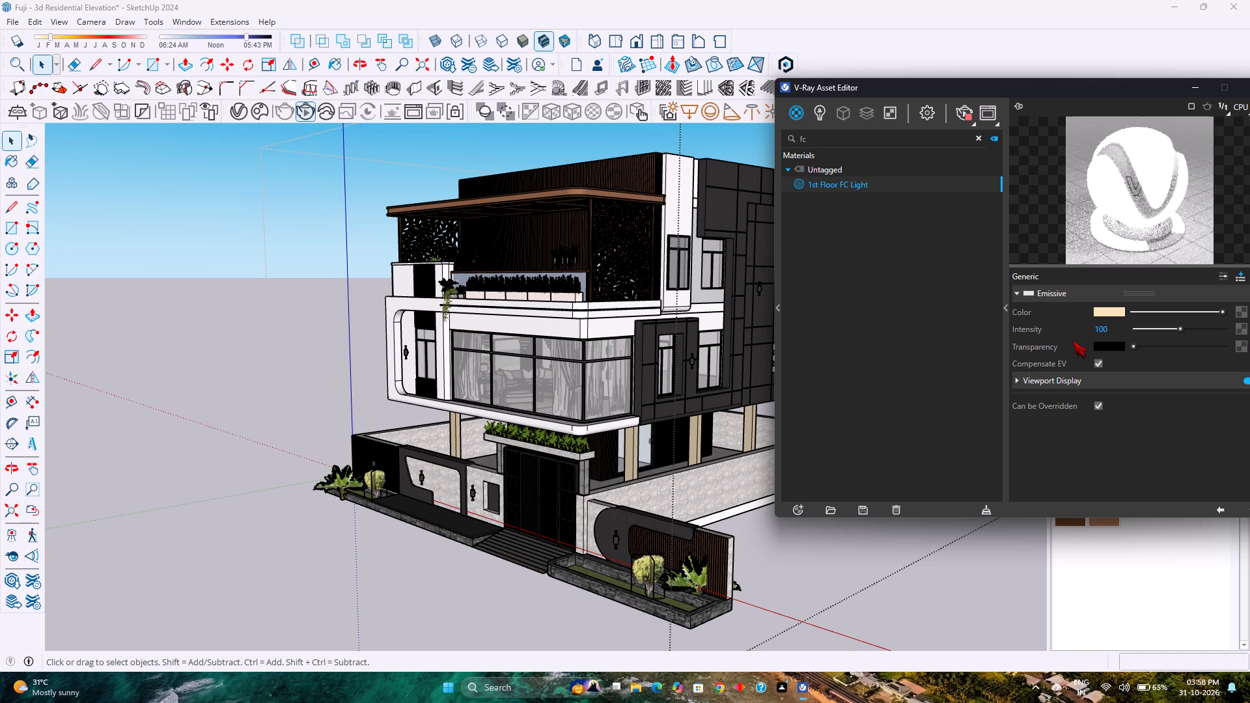
Restart the interactive V-Ray render and examine the exterior lighting across the whole house.
left_click(308, 112)
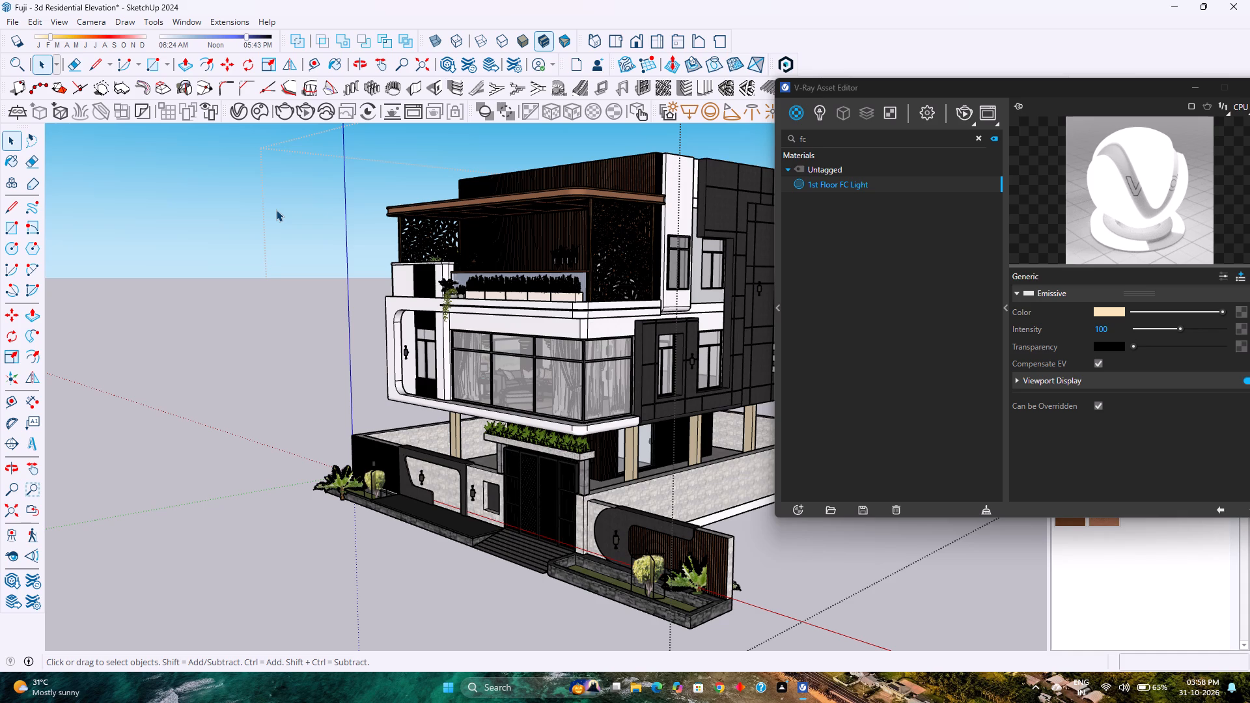
left_click(300, 111)
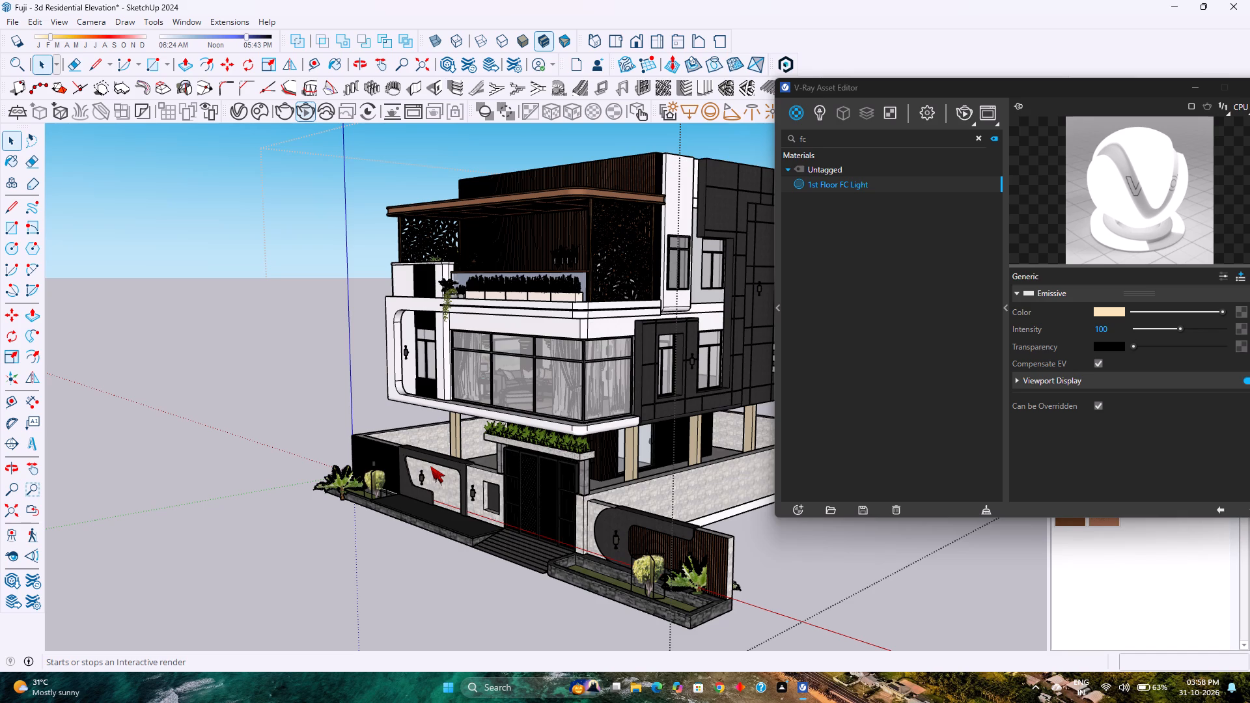
scroll(405, 458, "down", 3)
scroll(405, 458, "up", 3)
scroll(405, 458, "down", 2)
scroll(405, 458, "up", 2)
scroll(405, 458, "down", 3)
scroll(405, 458, "up", 3)
scroll(405, 458, "down", 3)
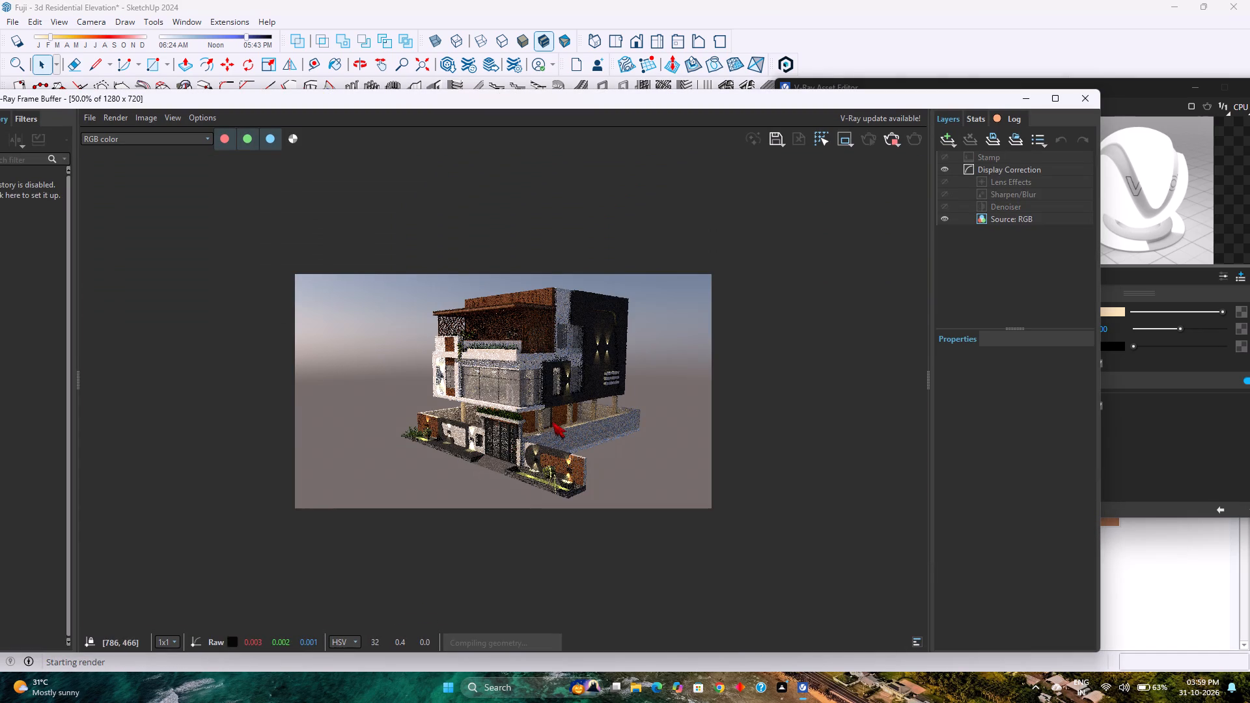
scroll(570, 399, "up", 1)
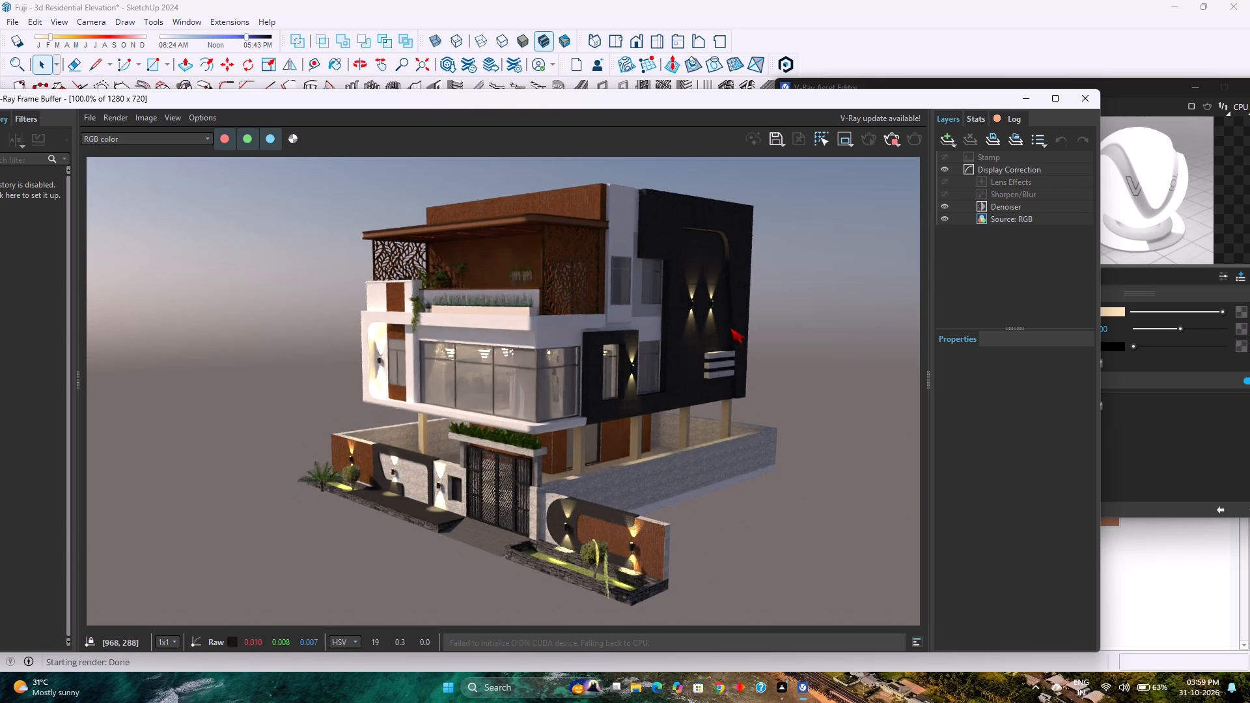
Narrow the V-Ray Frame Buffer window so that it sits beside the Asset Editor.
left_click_drag(1105, 281, 1048, 277)
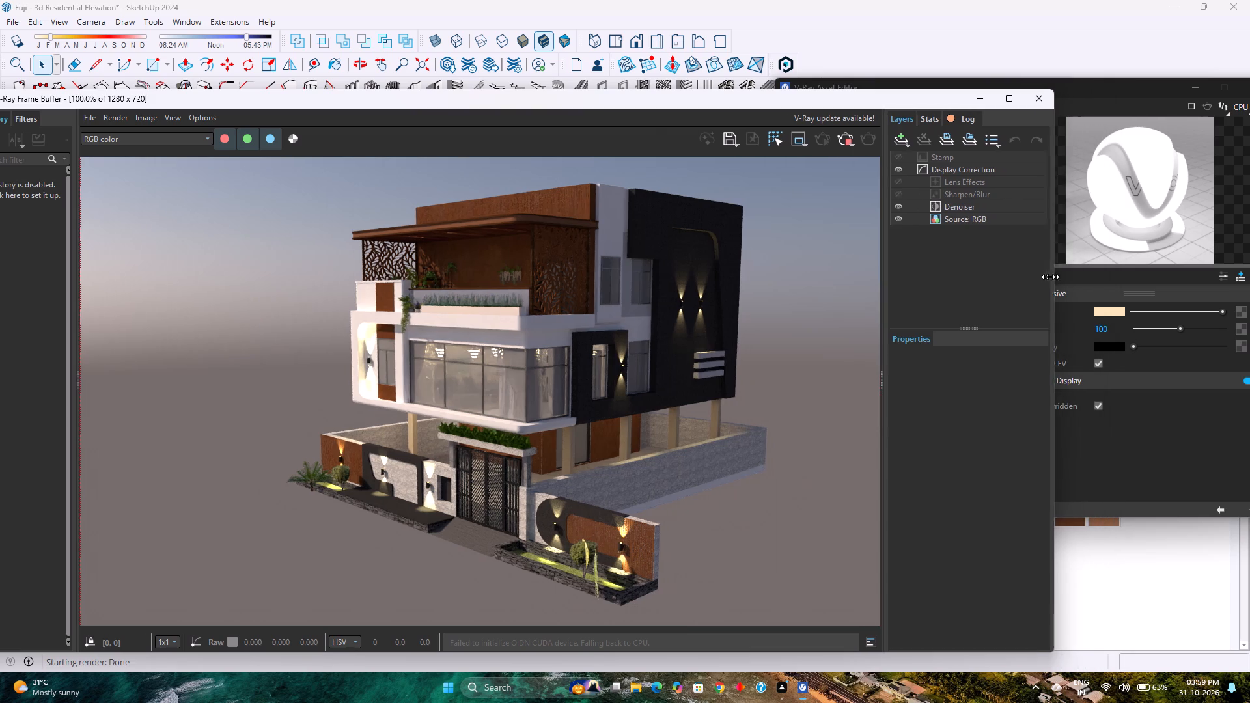
left_click_drag(1048, 277, 780, 294)
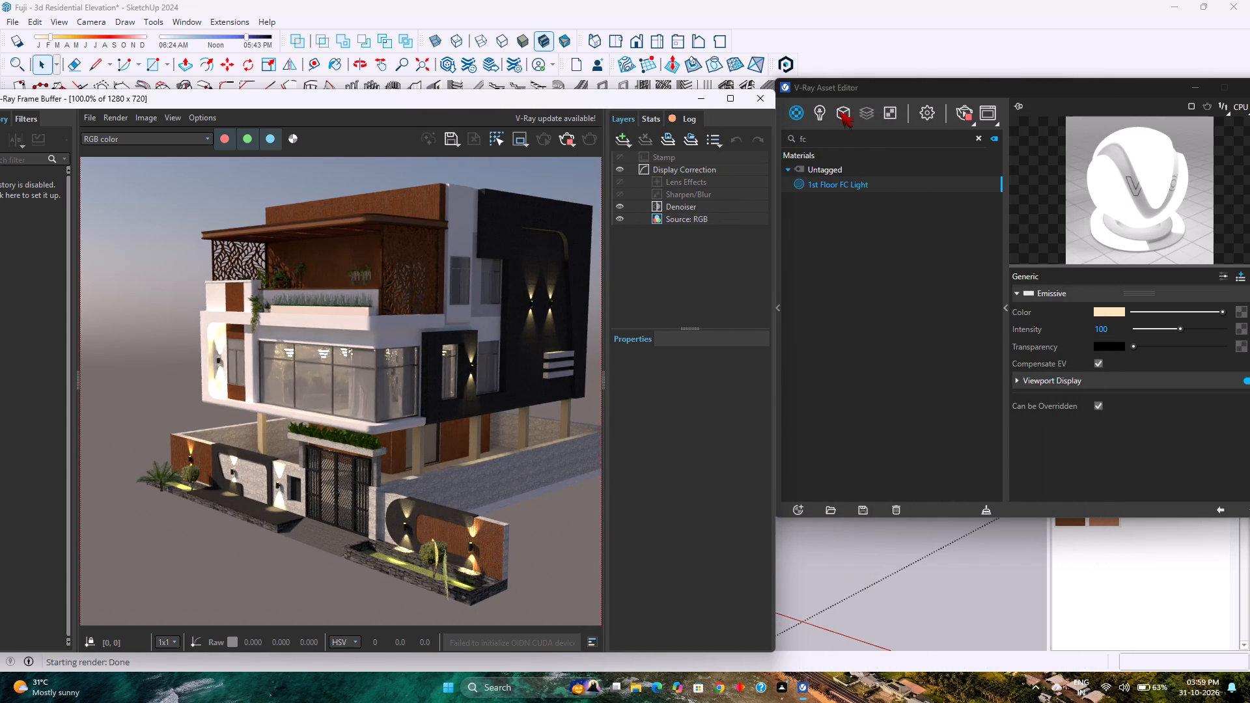
Clear the search filter in the scene's lights and set V-Ray Spot Light#4's intensity to 300.
left_click(820, 110)
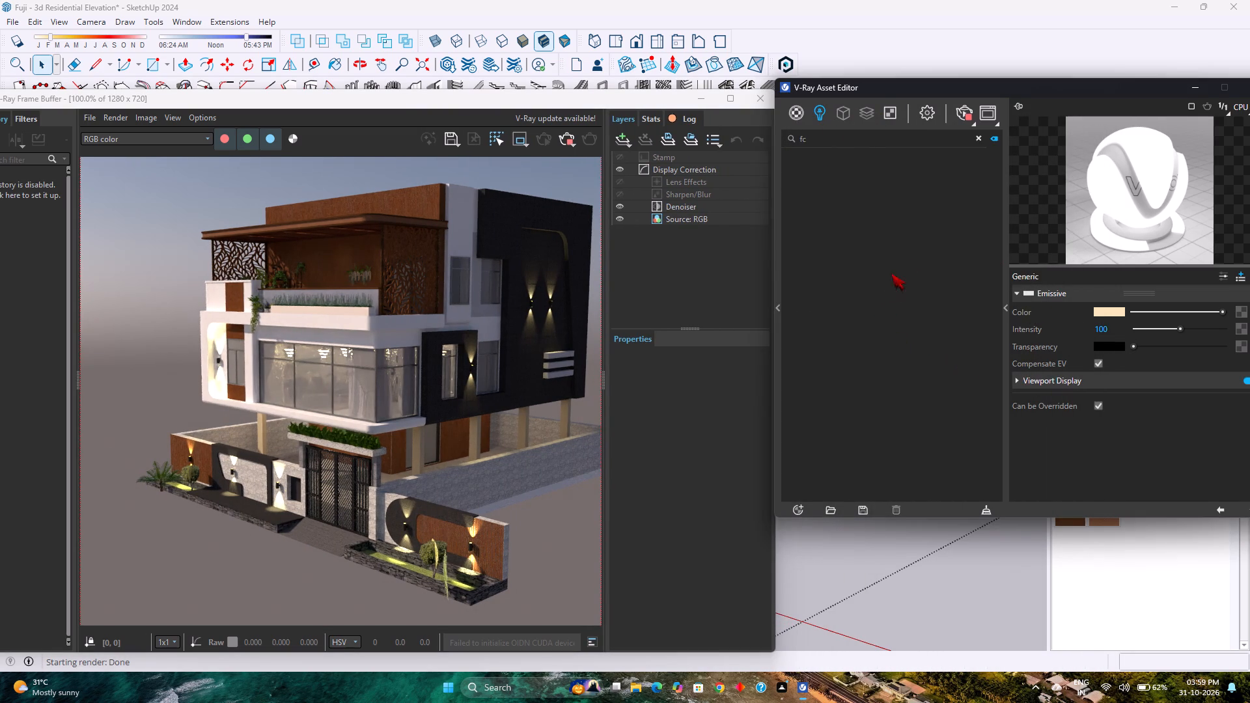
left_click(982, 137)
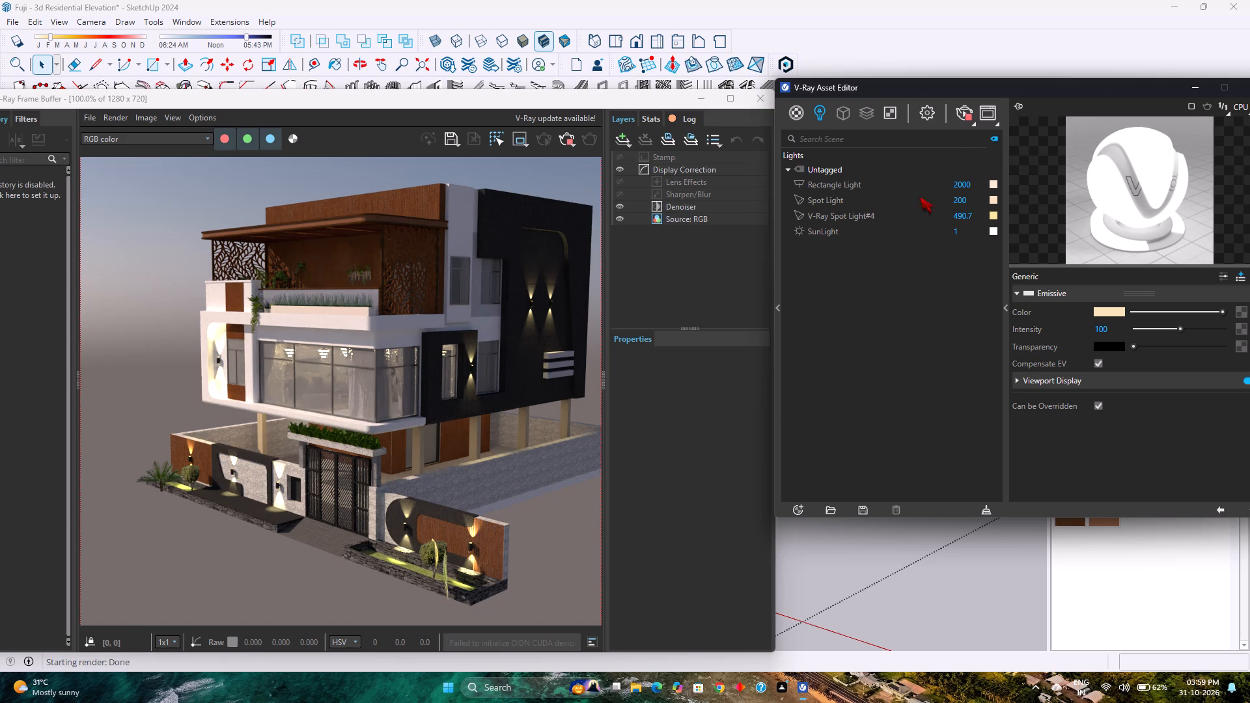
left_click(835, 217)
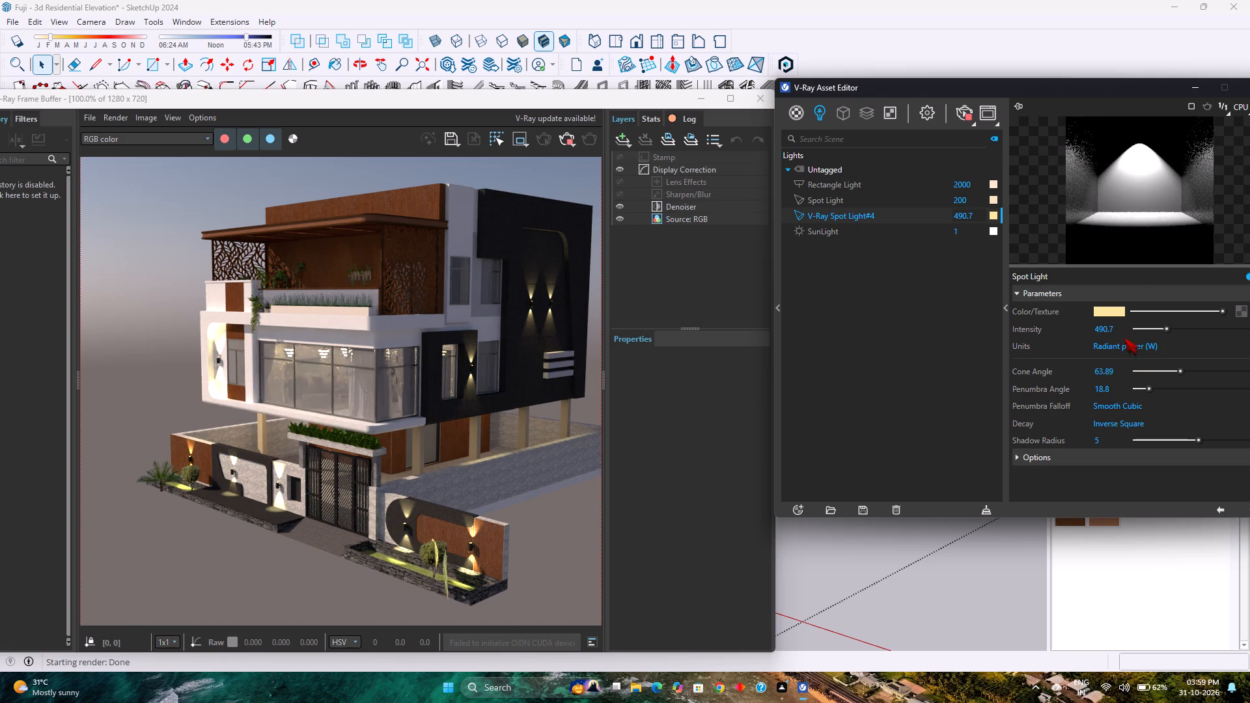
double_click(1125, 331)
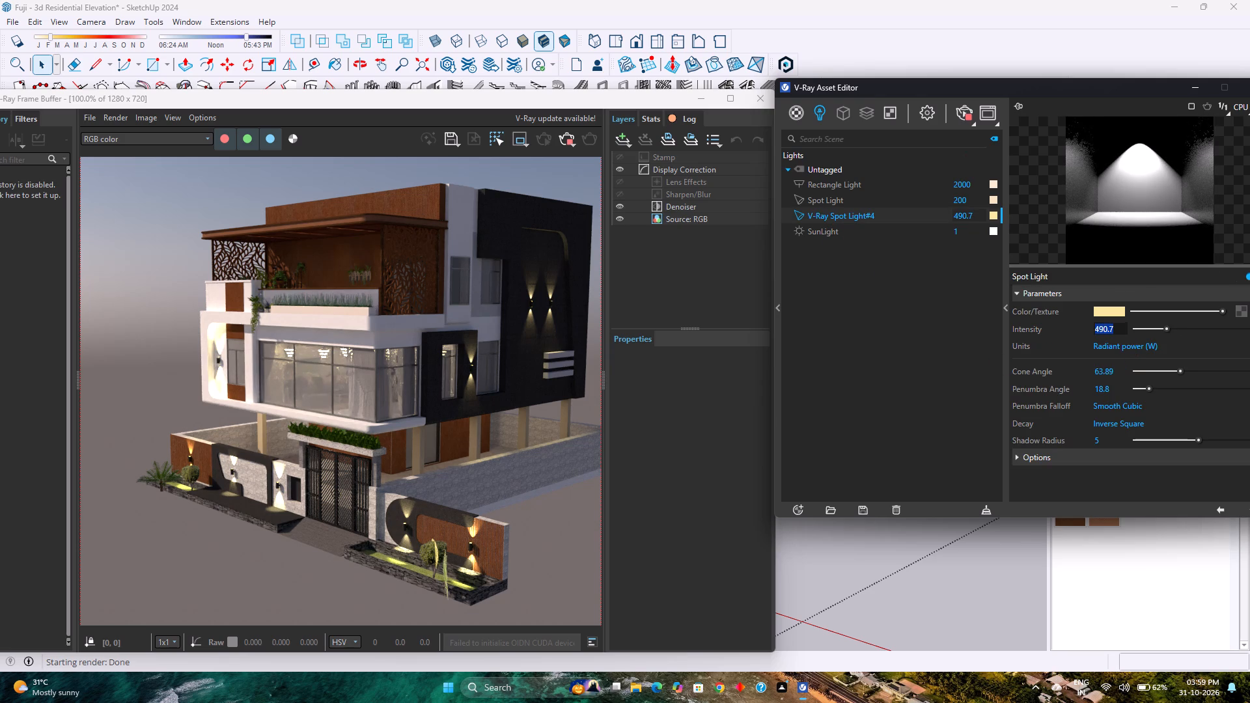
type("300")
key("Return")
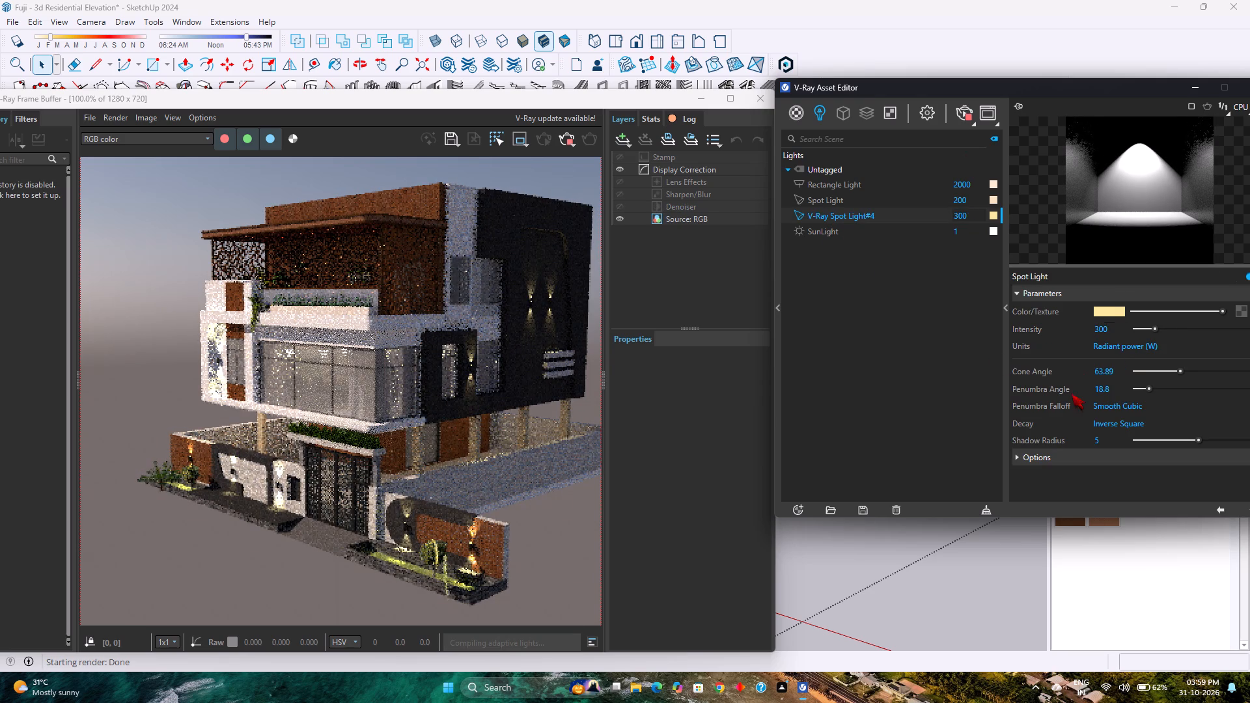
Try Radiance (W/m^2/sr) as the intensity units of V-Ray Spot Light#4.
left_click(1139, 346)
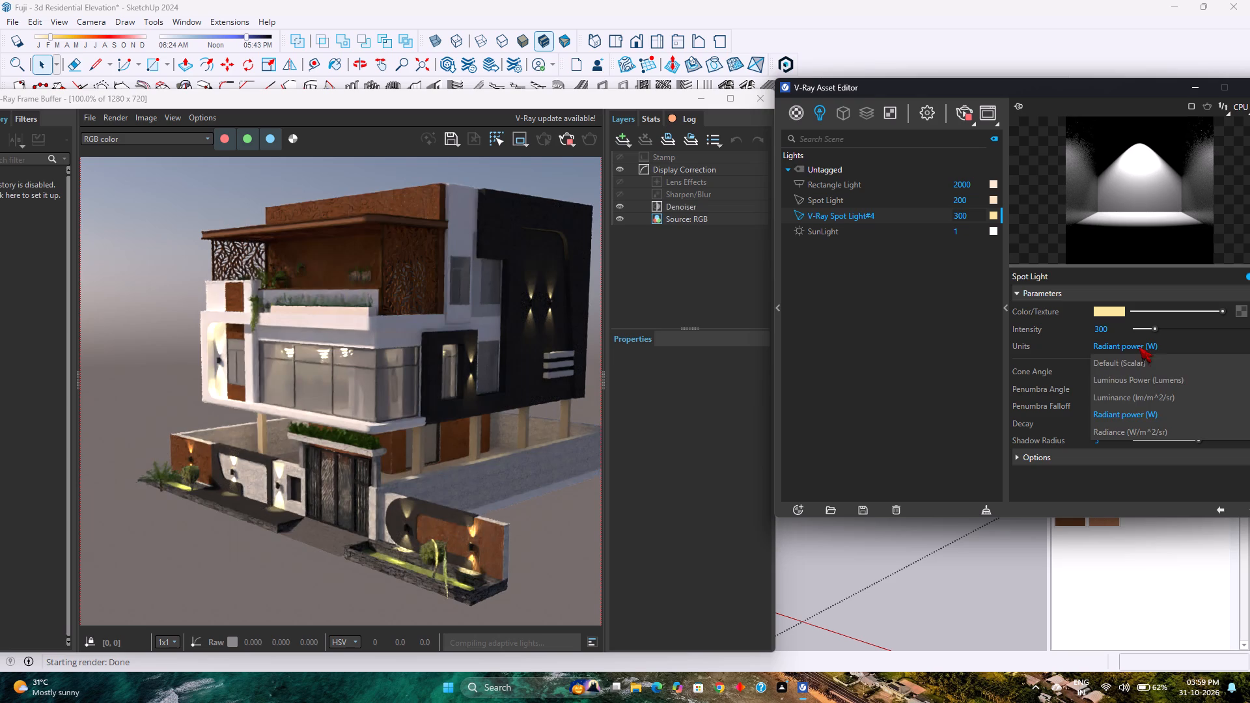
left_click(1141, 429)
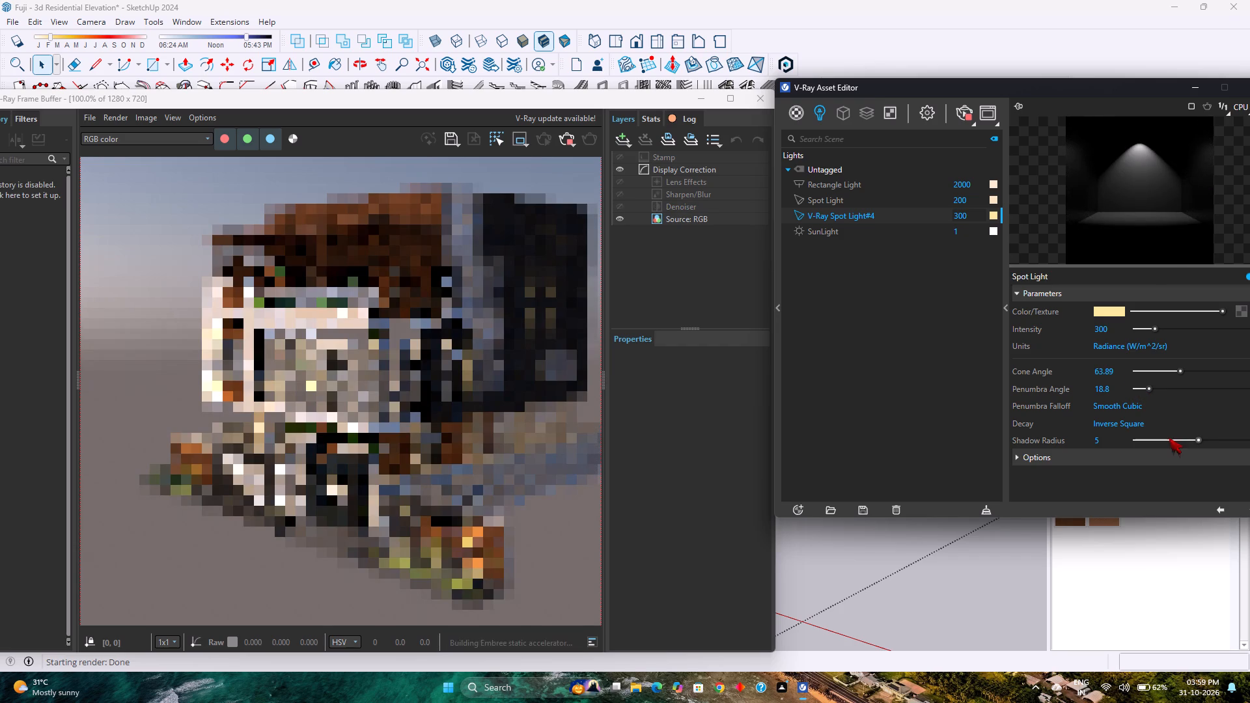
Set V-Ray Spot Light#4's penumbra angle to about 32.89 and its intensity units to Radiant power (W).
left_click(1159, 387)
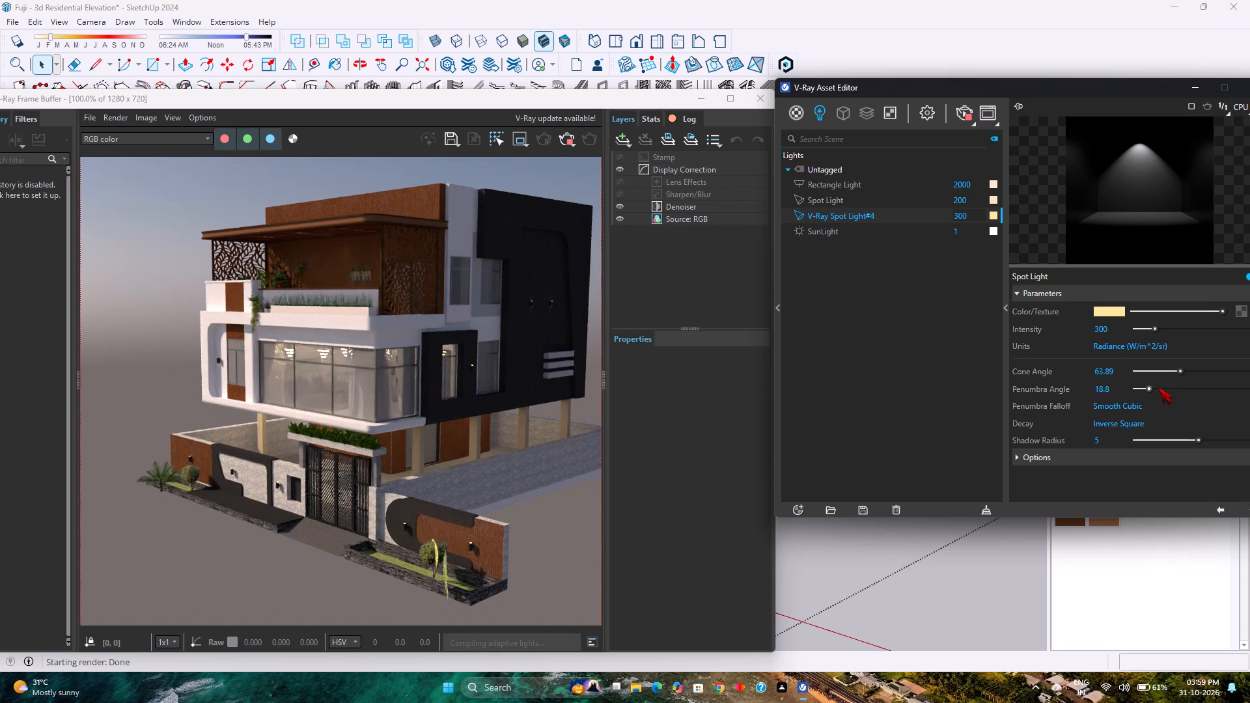
left_click(1159, 342)
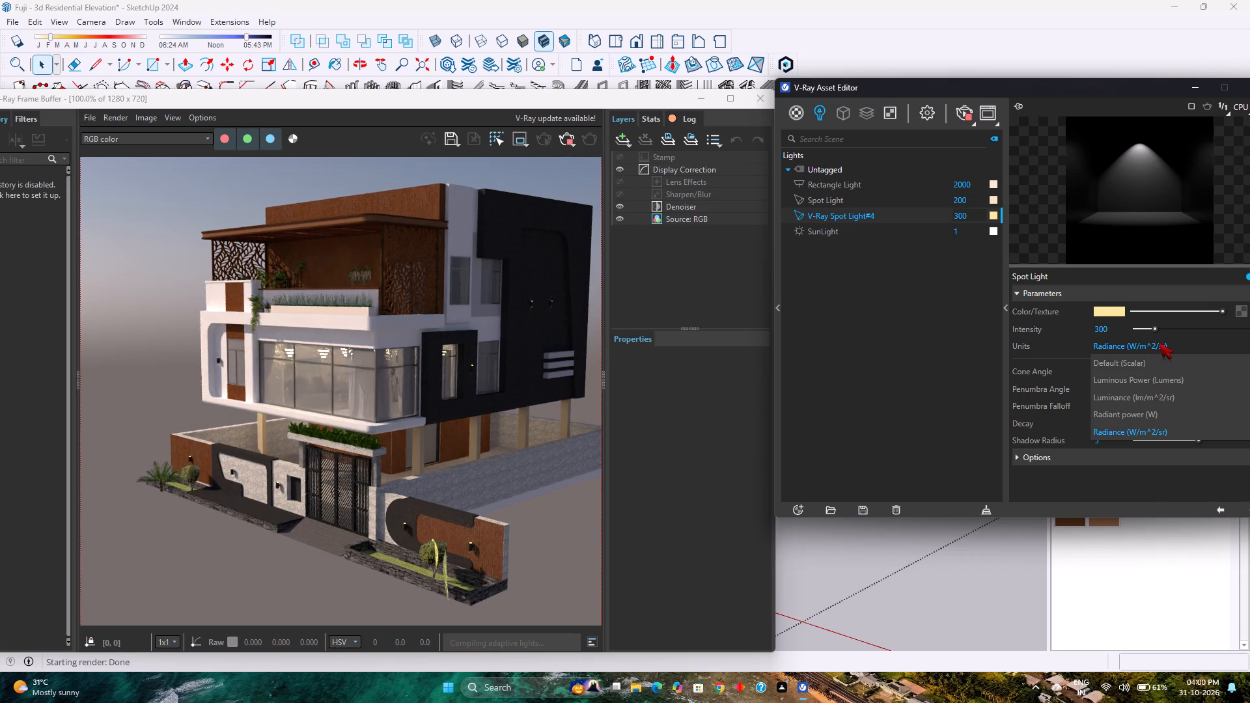
left_click(1131, 415)
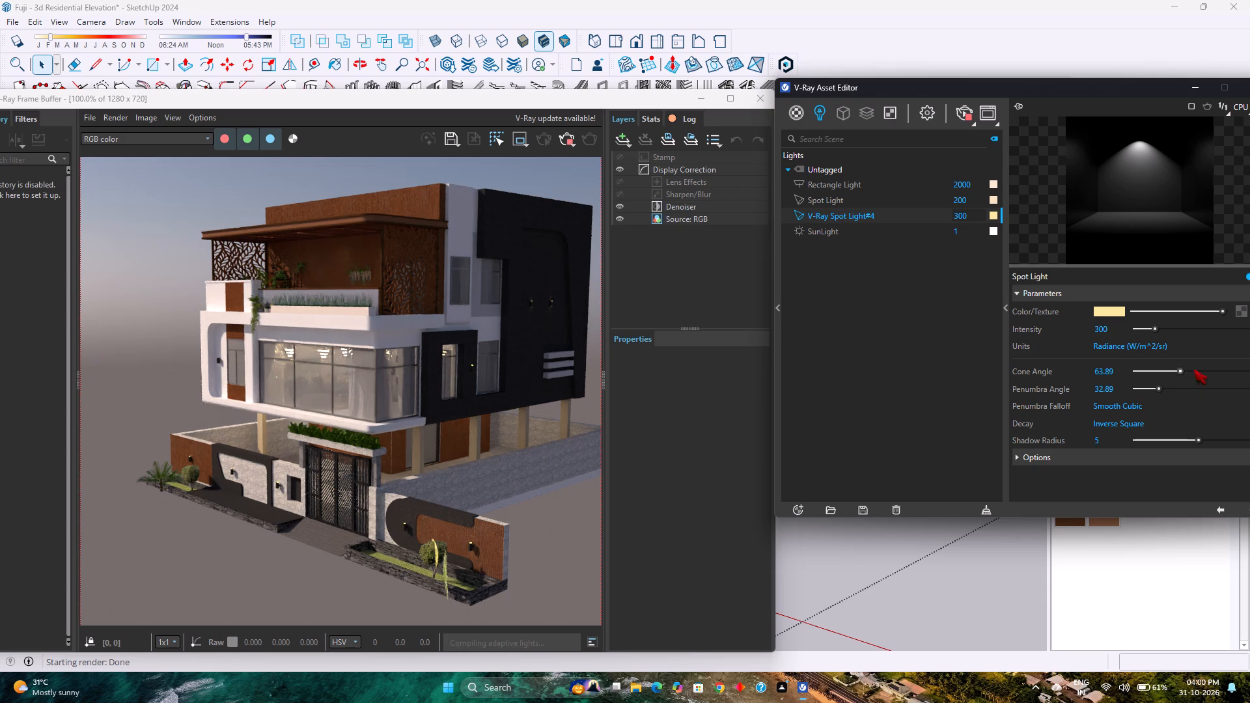
left_click(1174, 348)
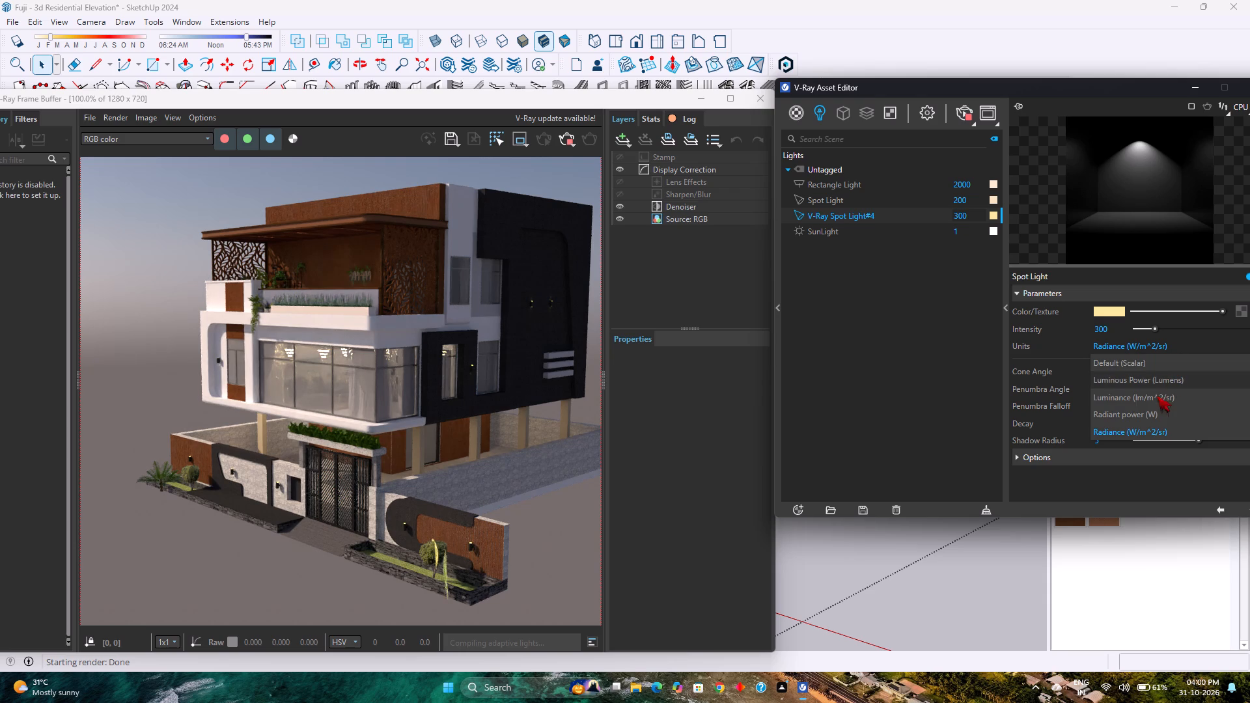
left_click(1150, 414)
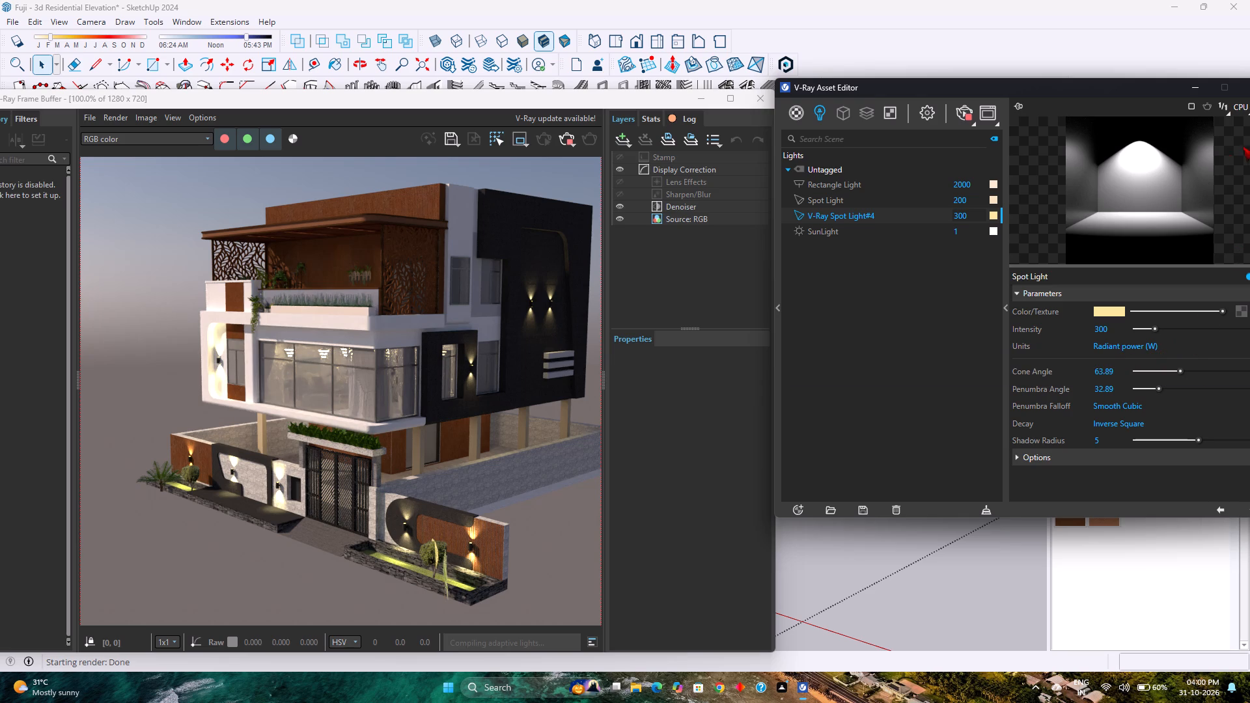
Rearrange the V-Ray Frame Buffer and the reopened Asset Editor so the render and light settings can be used together.
left_click_drag(1159, 89, 1055, 89)
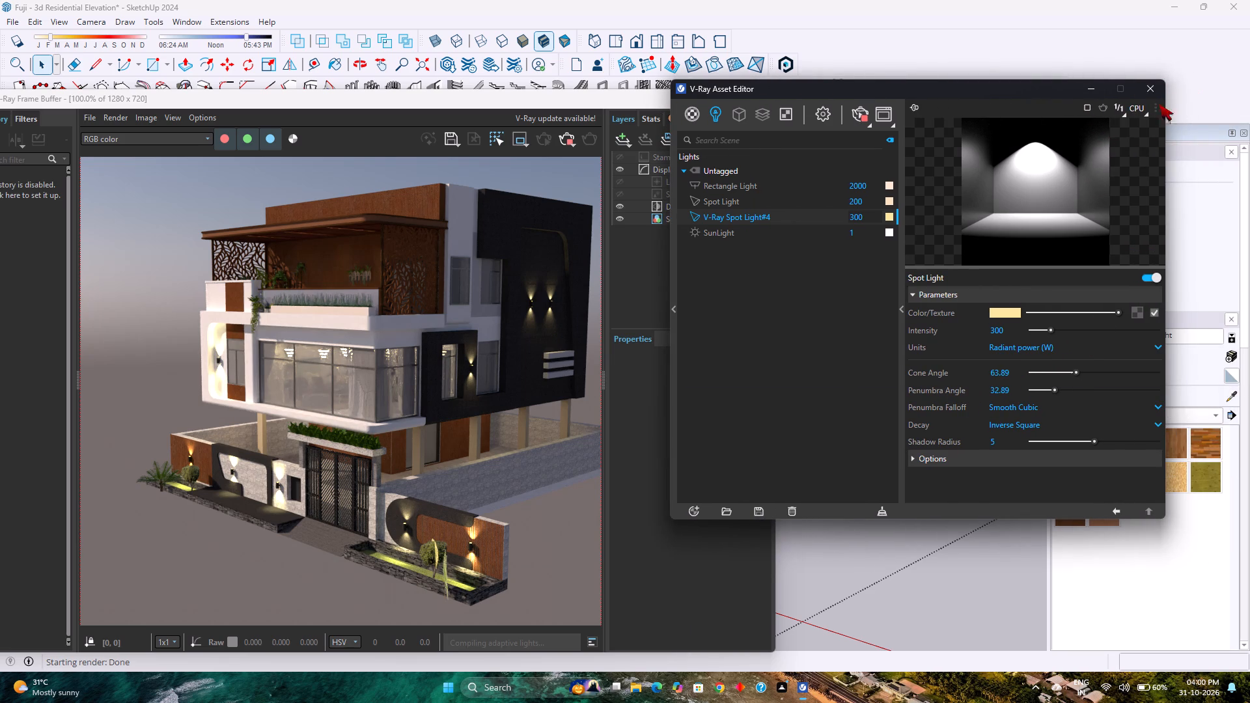
left_click(1152, 92)
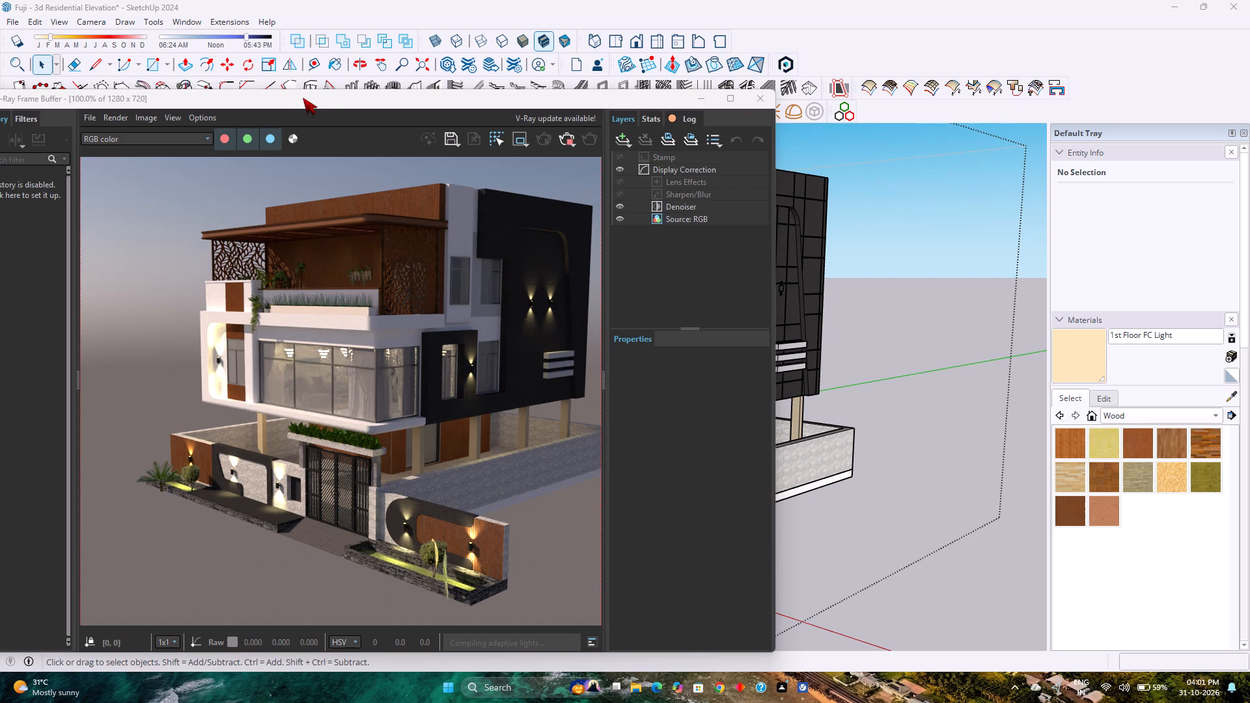
left_click_drag(304, 98, 335, 139)
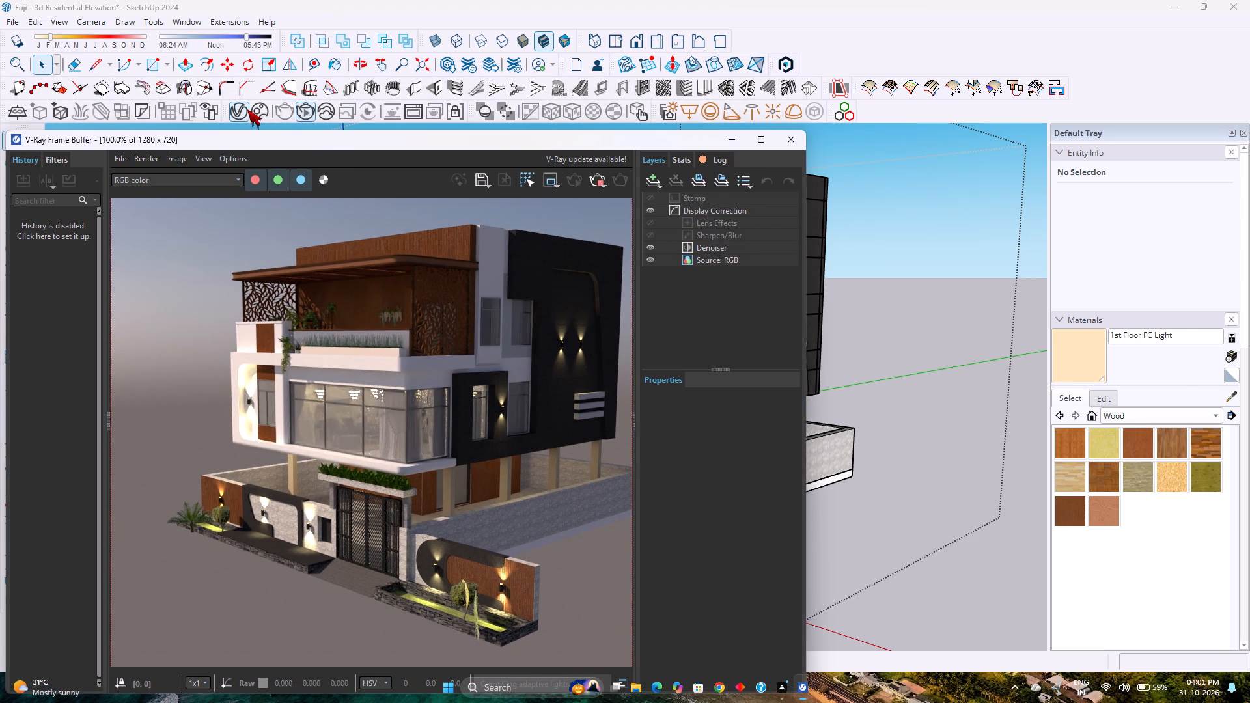
left_click(247, 109)
left_click_drag(530, 141, 529, 140)
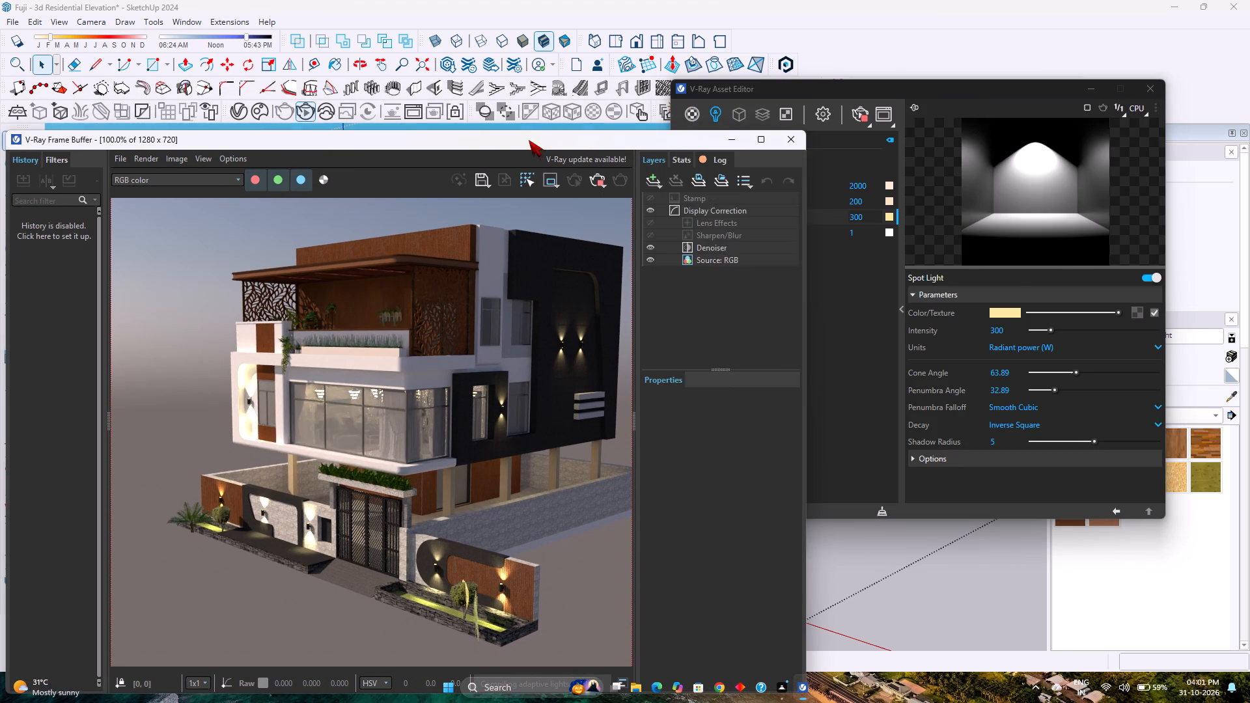
left_click_drag(529, 140, 522, 103)
left_click(1025, 94)
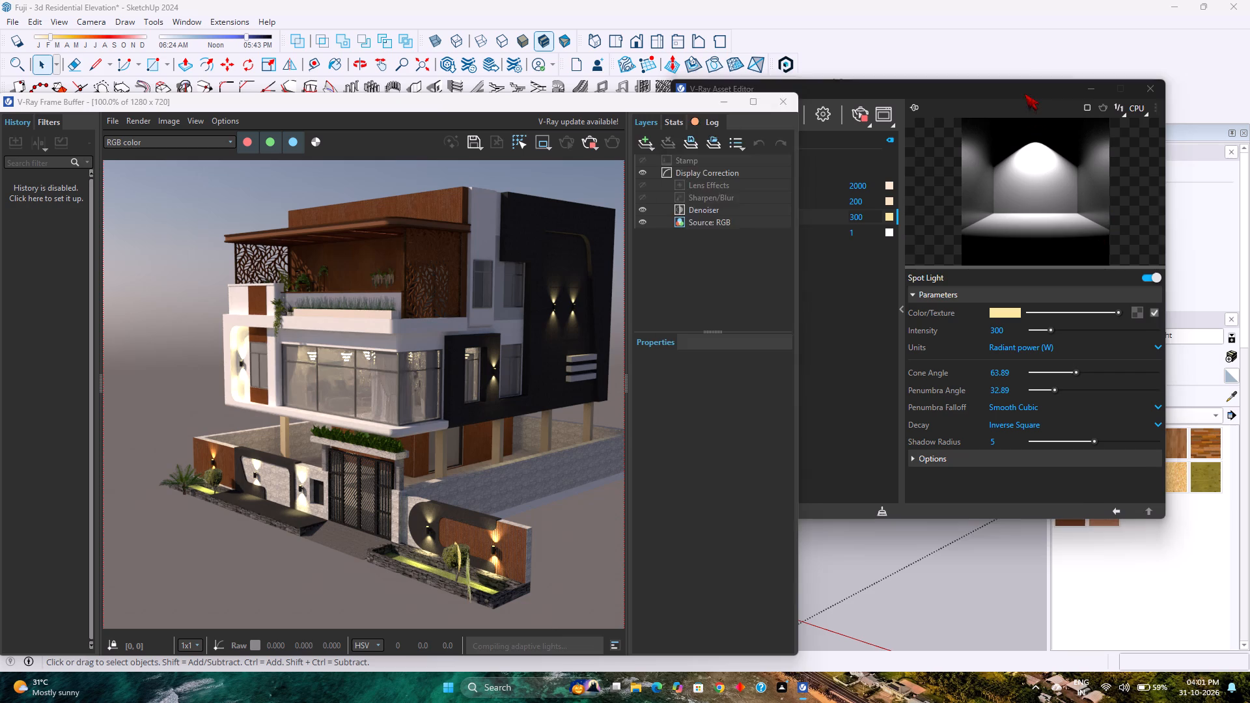
Filter the scene's V-Ray materials by "fc".
left_click(690, 109)
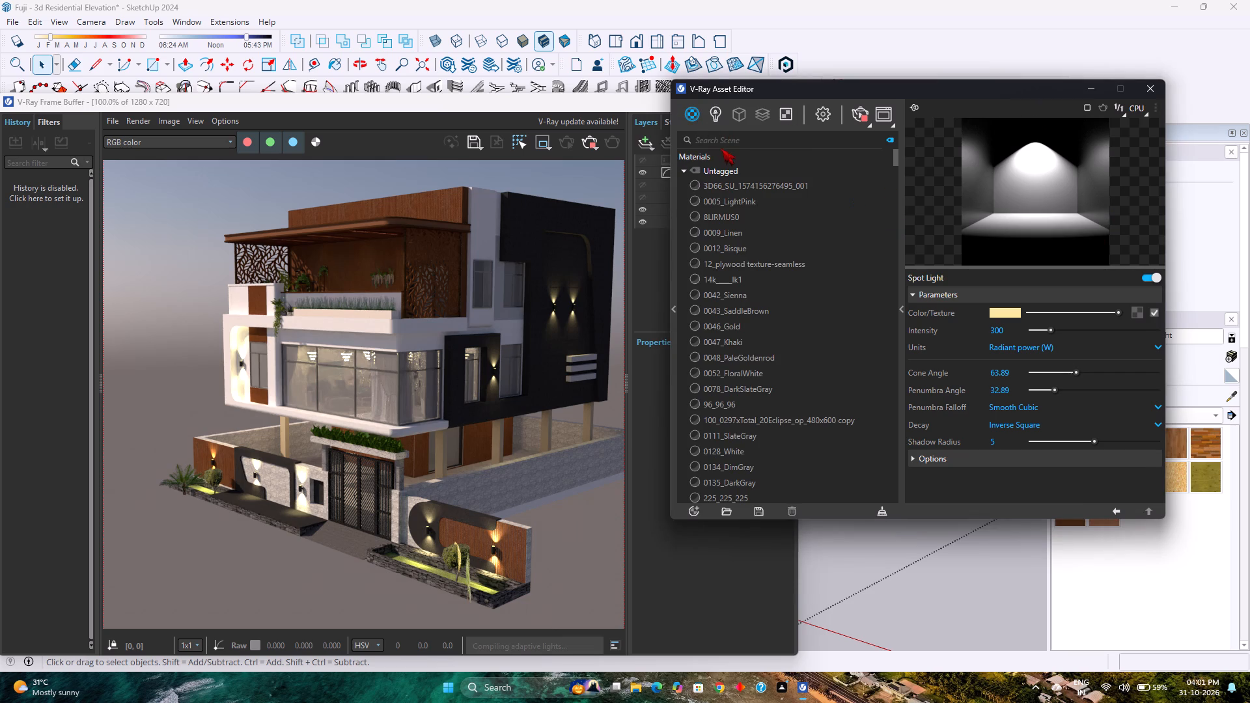
left_click(730, 143)
type("fc")
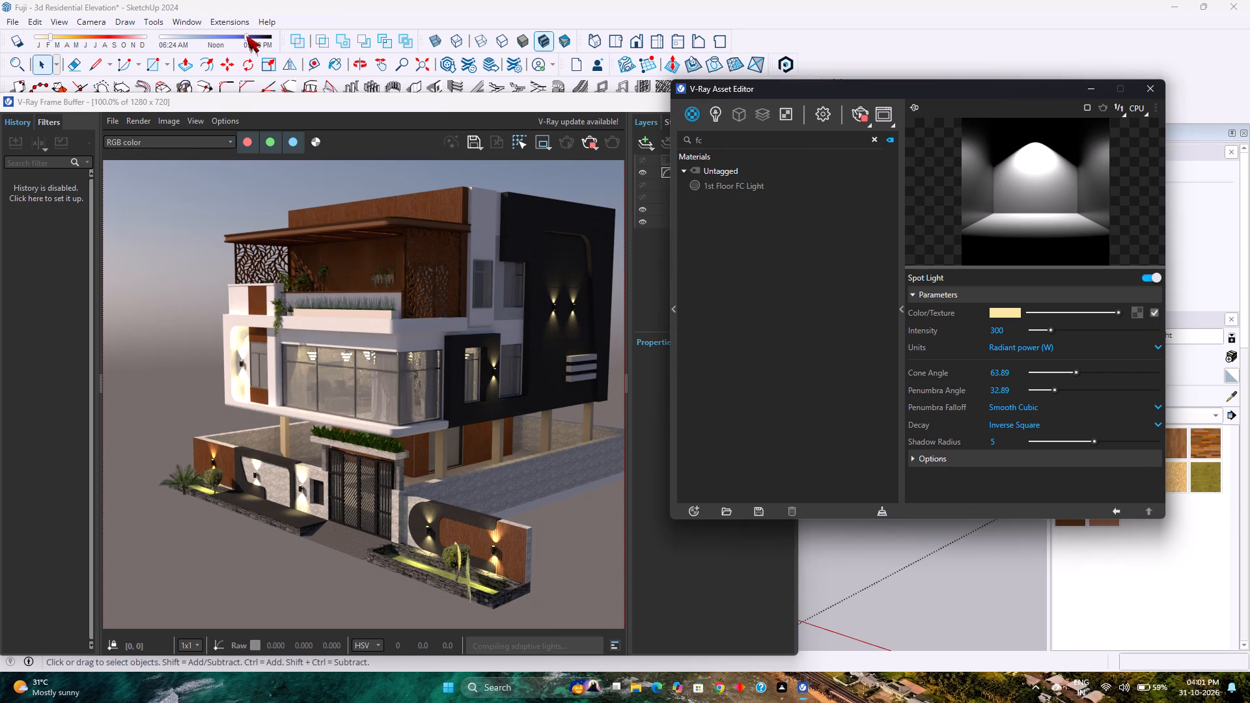
Shift the sun's time of day later towards sunset for a darker evening scene.
left_click_drag(246, 35, 260, 42)
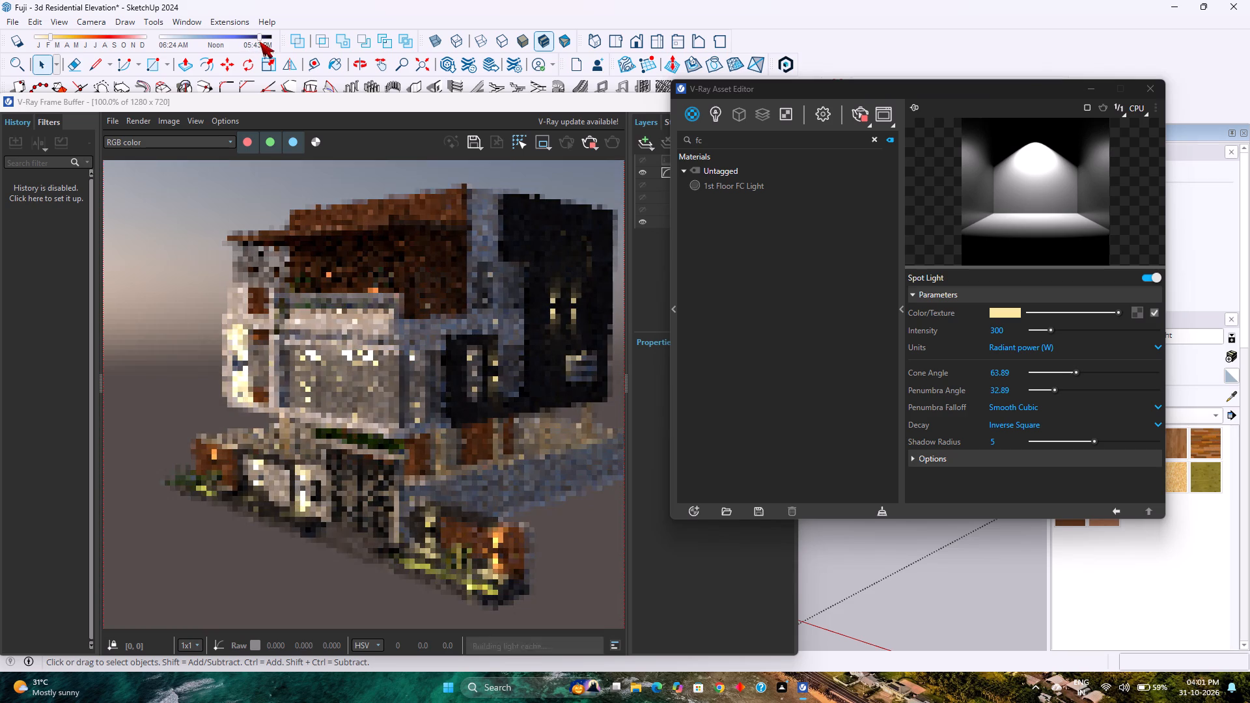
left_click_drag(260, 42, 261, 42)
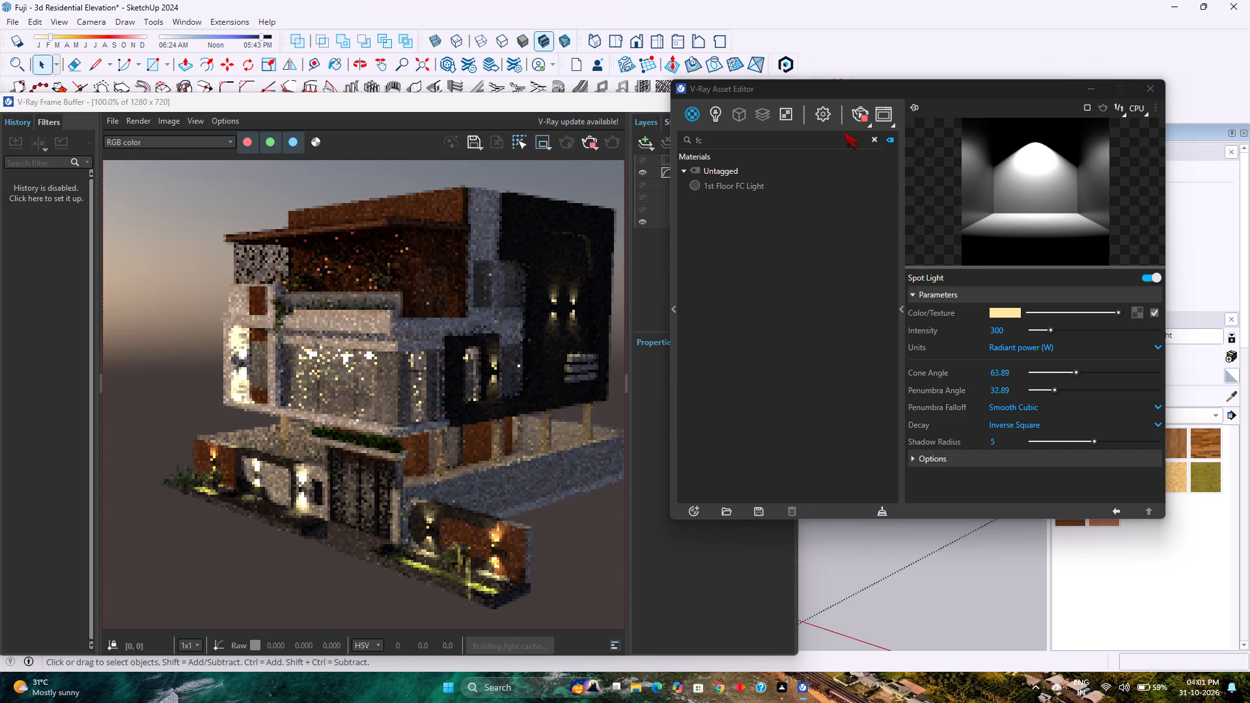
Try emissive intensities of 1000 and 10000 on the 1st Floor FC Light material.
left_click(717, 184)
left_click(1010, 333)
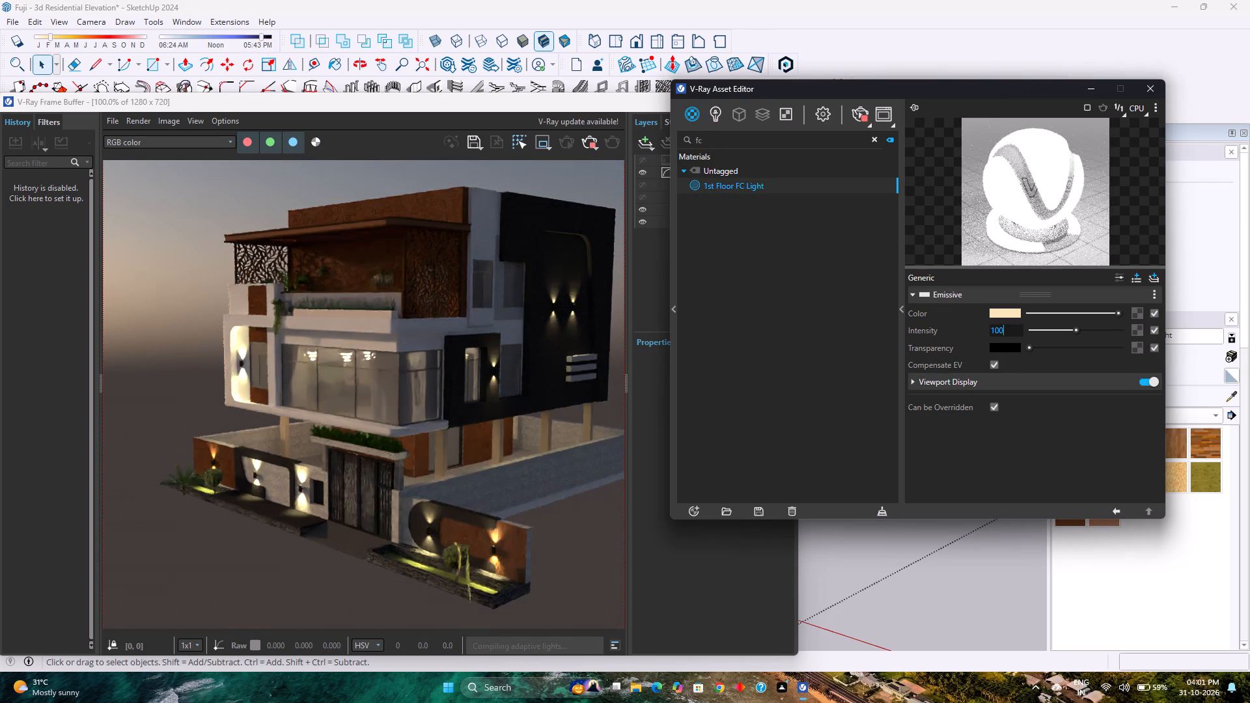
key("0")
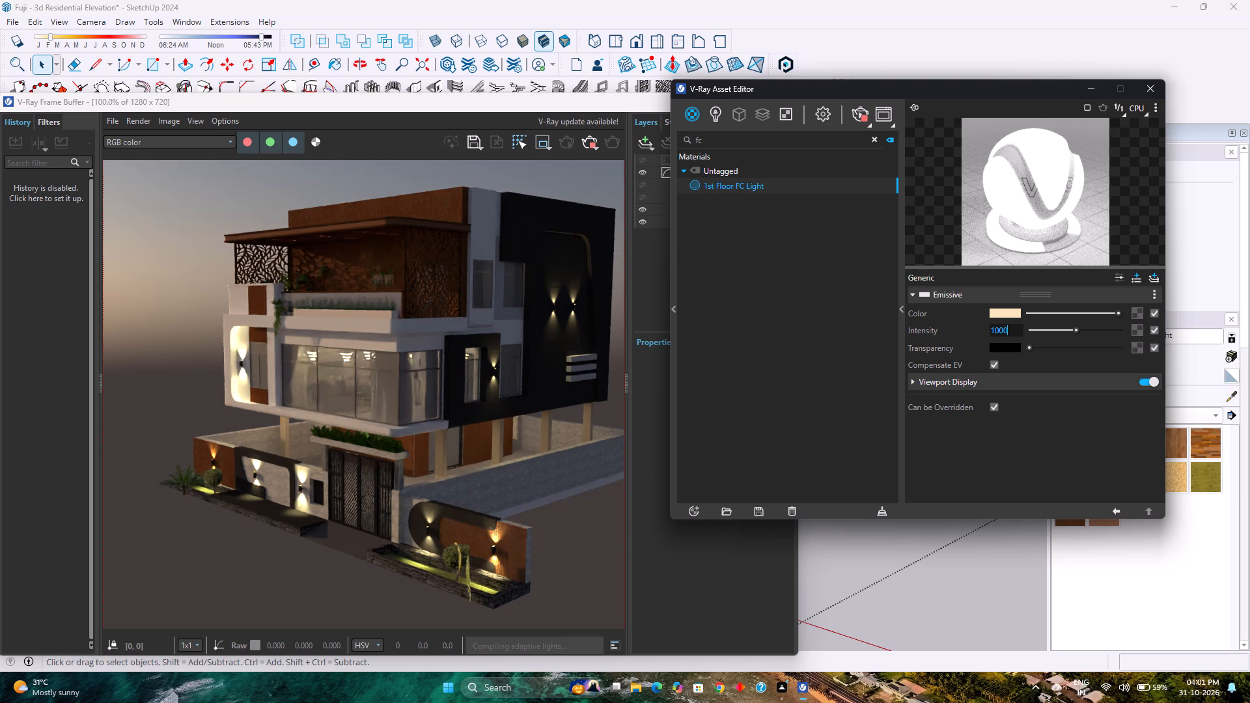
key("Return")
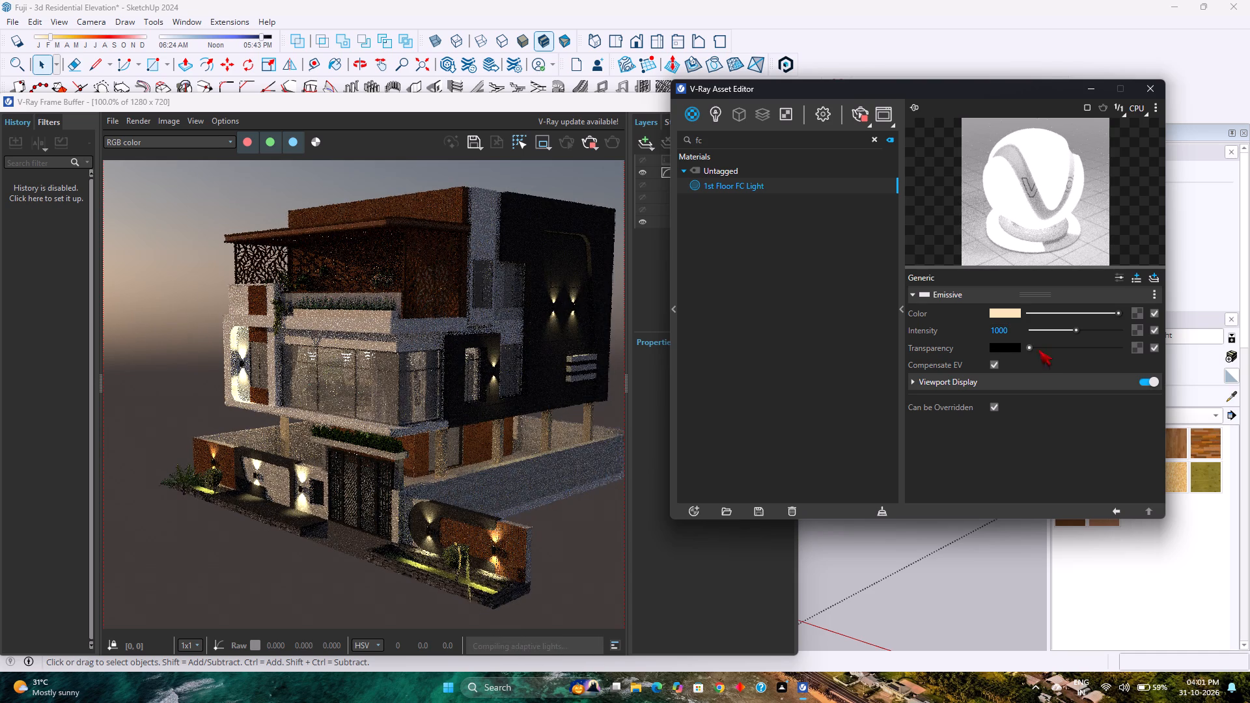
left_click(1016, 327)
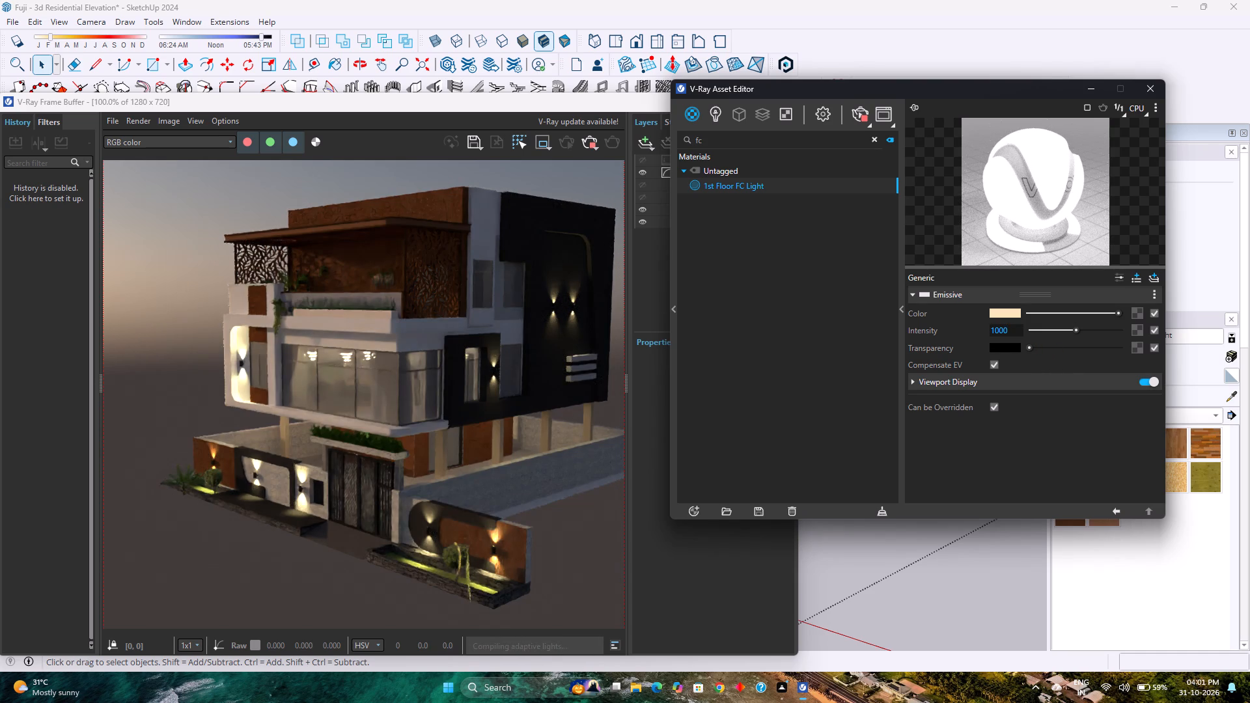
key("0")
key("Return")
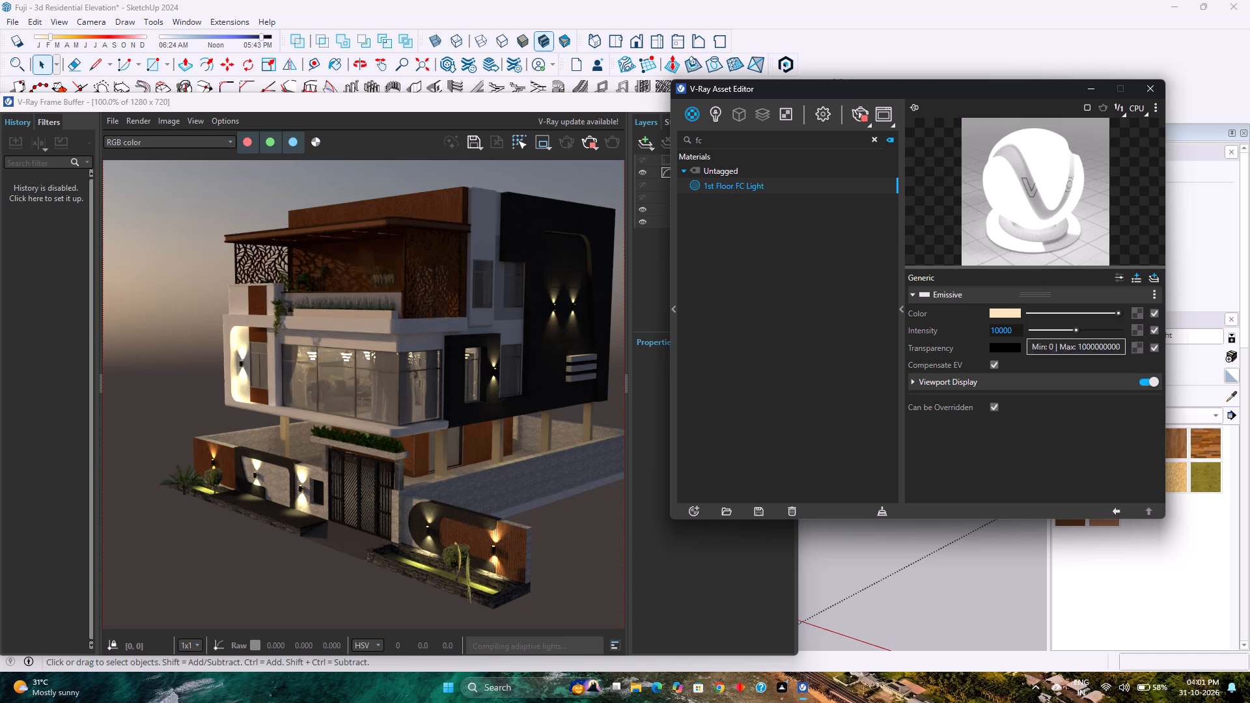
Delete the 1st Floor FC Light material from the scene and close the V-Ray log and Asset Editor.
right_click(715, 187)
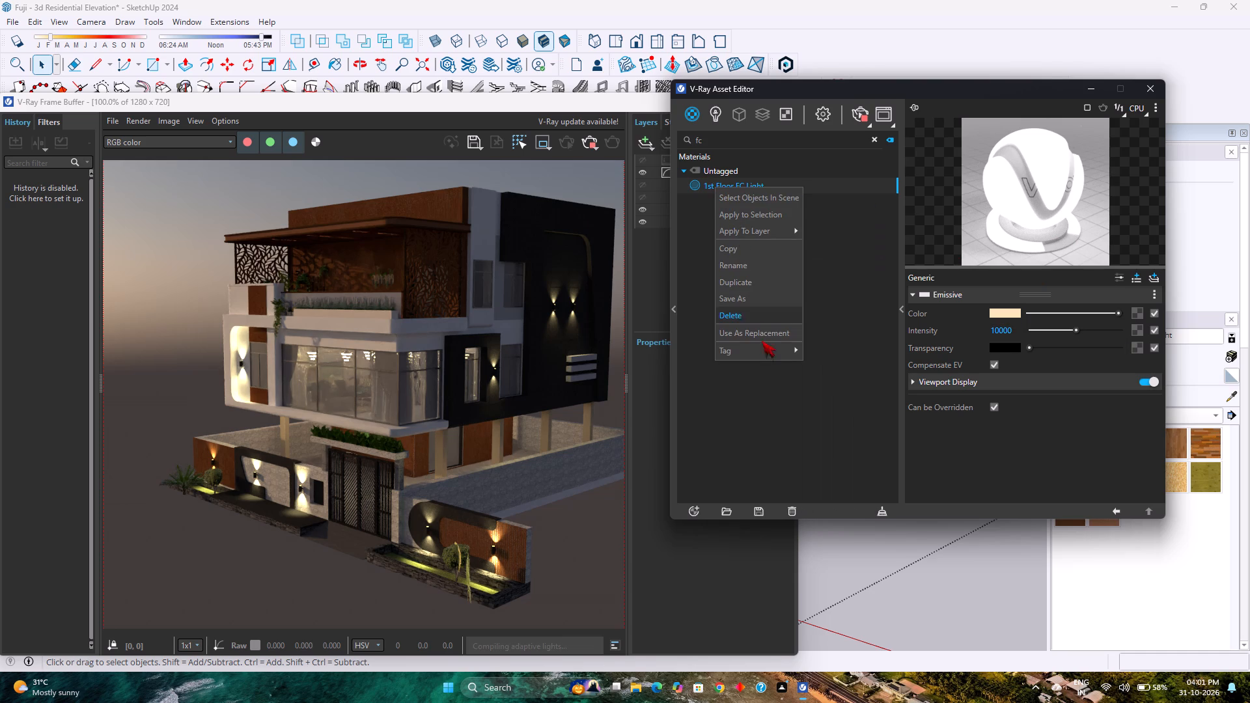
left_click(770, 307)
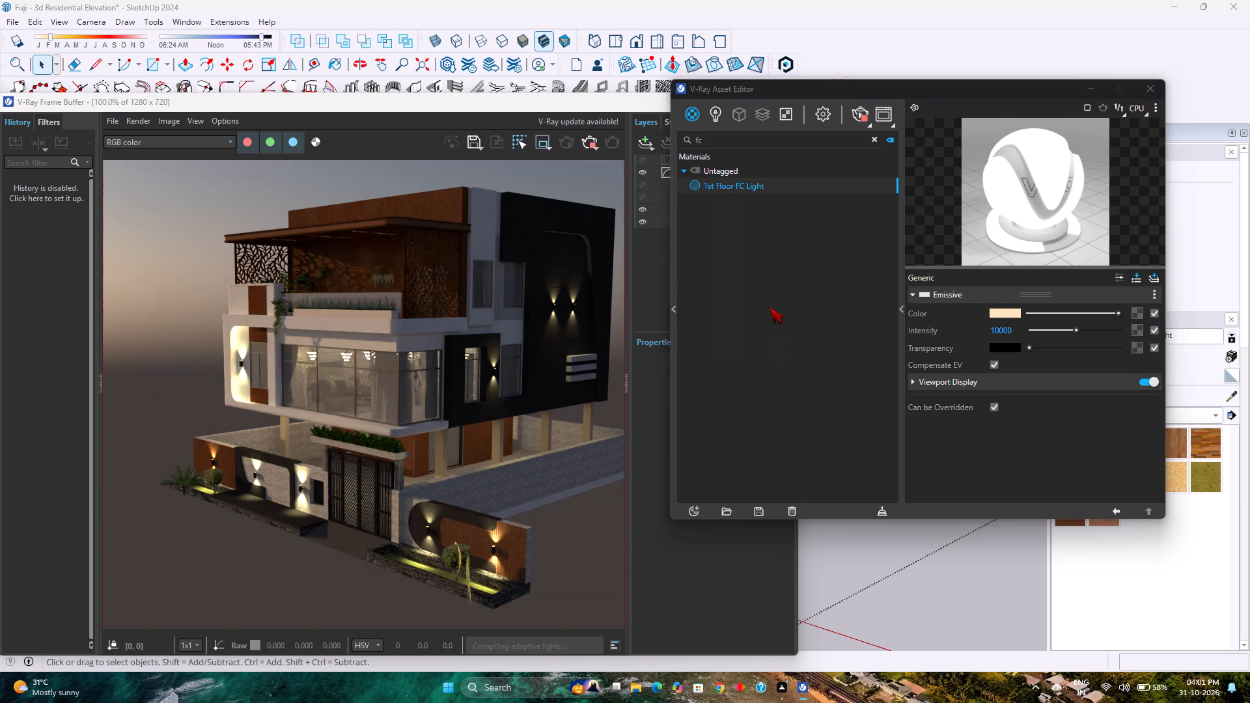
left_click(659, 342)
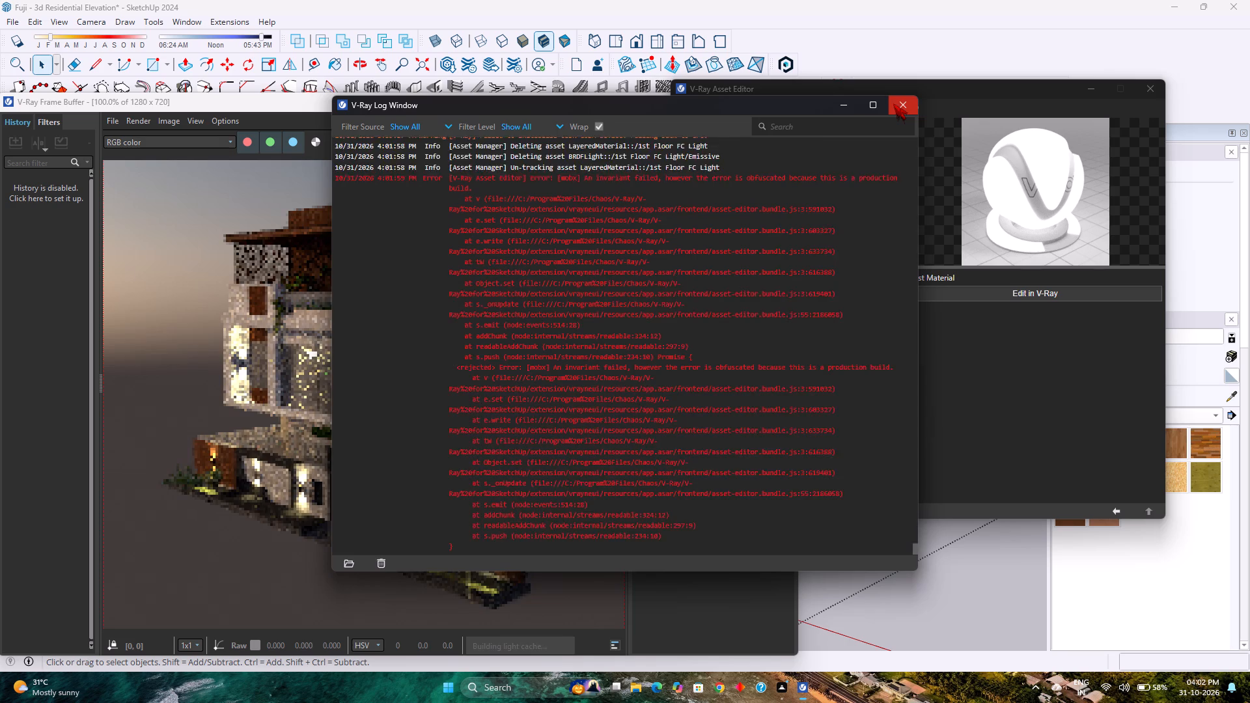
left_click(895, 103)
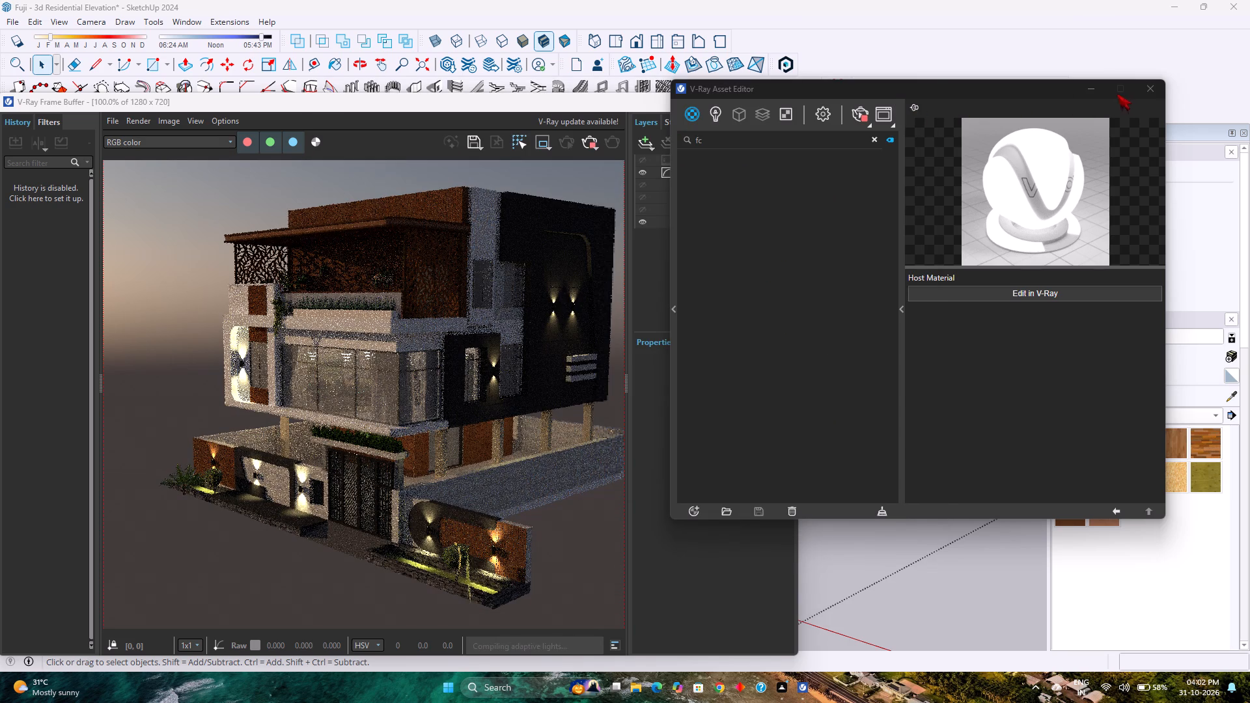
left_click(1153, 94)
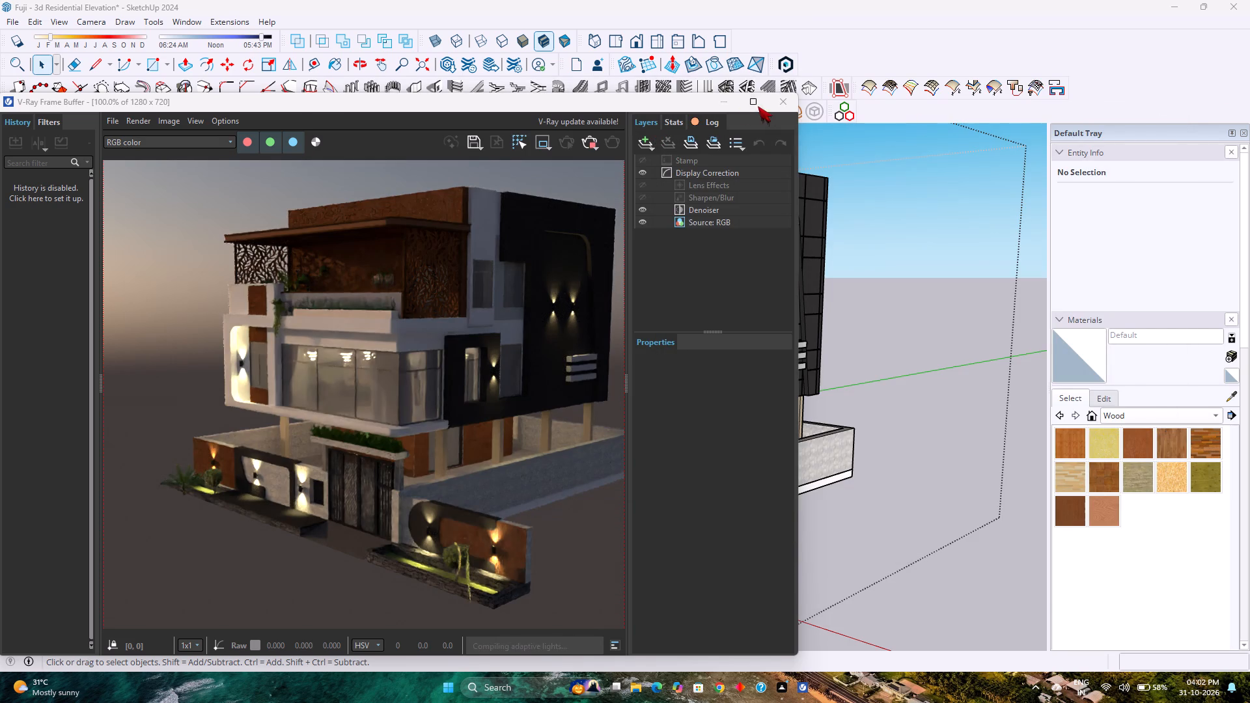
Minimize the render frame buffer and open the upper terrace's wooden slatted ceiling group for editing.
left_click(716, 97)
scroll(536, 205, "up", 4)
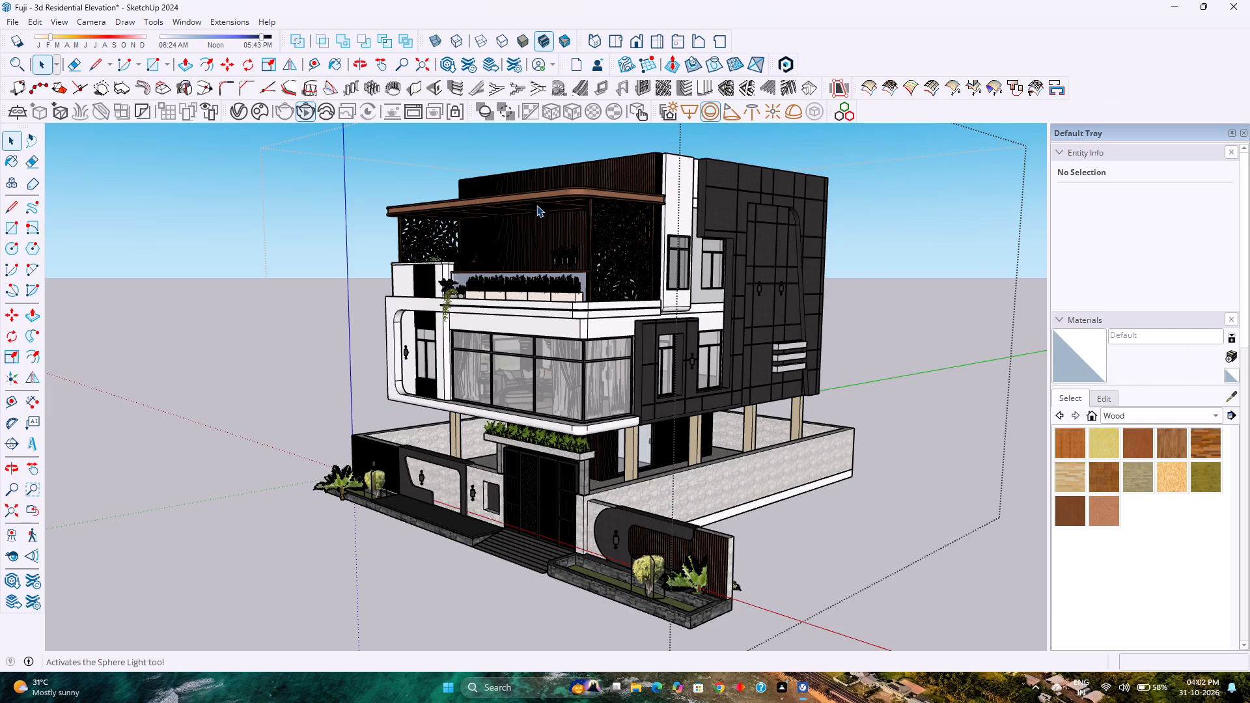
scroll(536, 205, "up", 18)
scroll(542, 199, "up", 5)
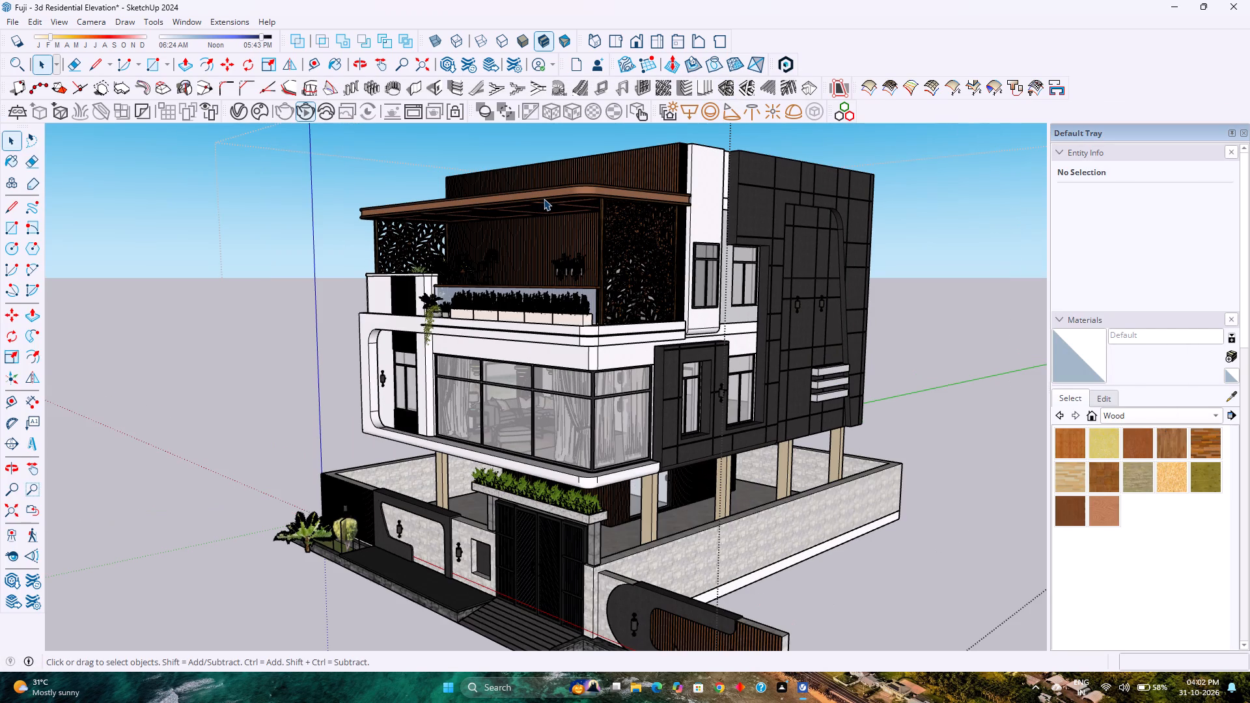
scroll(550, 195, "up", 20)
scroll(550, 195, "up", 2)
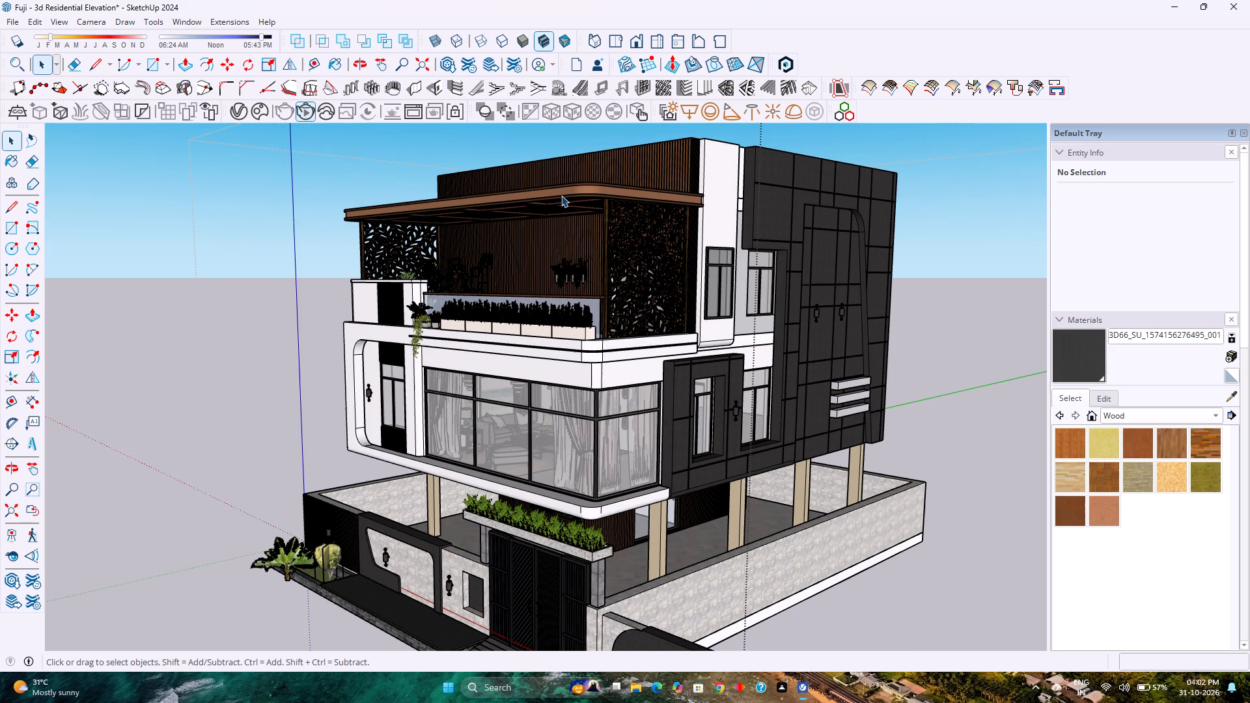
scroll(561, 195, "down", 6)
scroll(561, 195, "up", 5)
scroll(561, 195, "down", 4)
scroll(561, 195, "up", 18)
scroll(590, 233, "up", 5)
middle_click(588, 219)
middle_click_drag(588, 219, 674, 173)
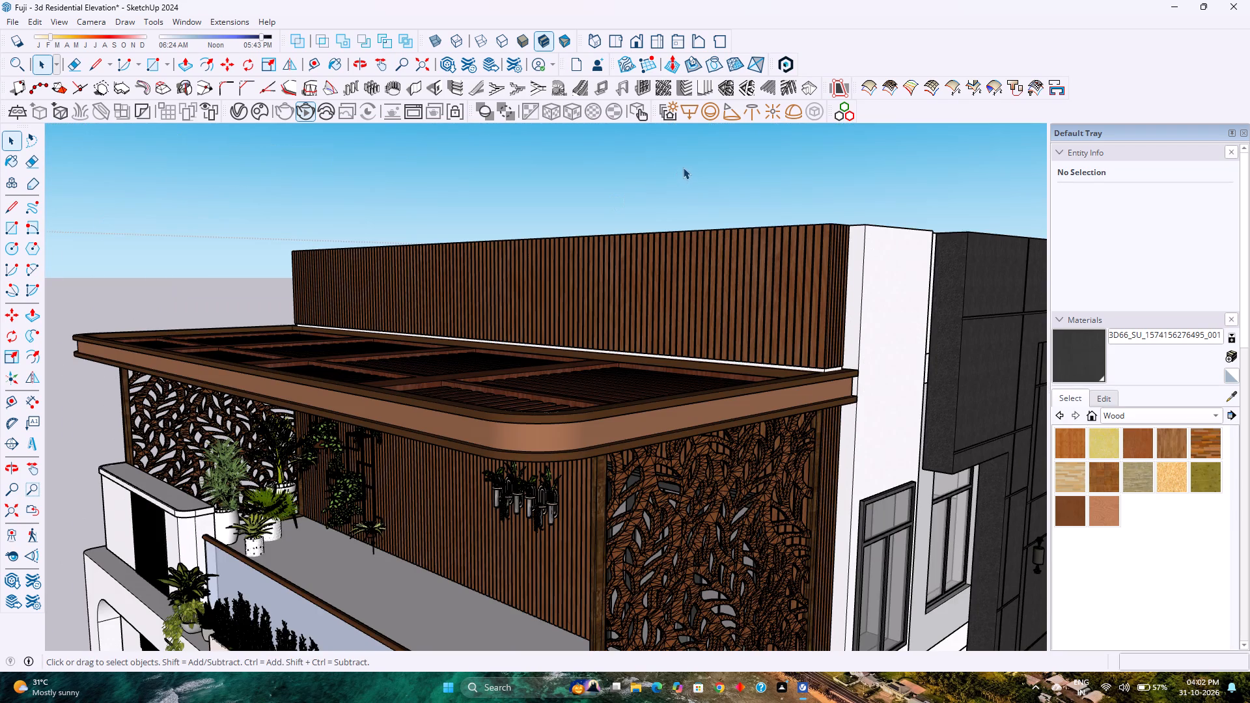
scroll(684, 167, "down", 9)
scroll(636, 262, "down", 3)
middle_click_drag(609, 264, 753, 128)
scroll(697, 194, "up", 6)
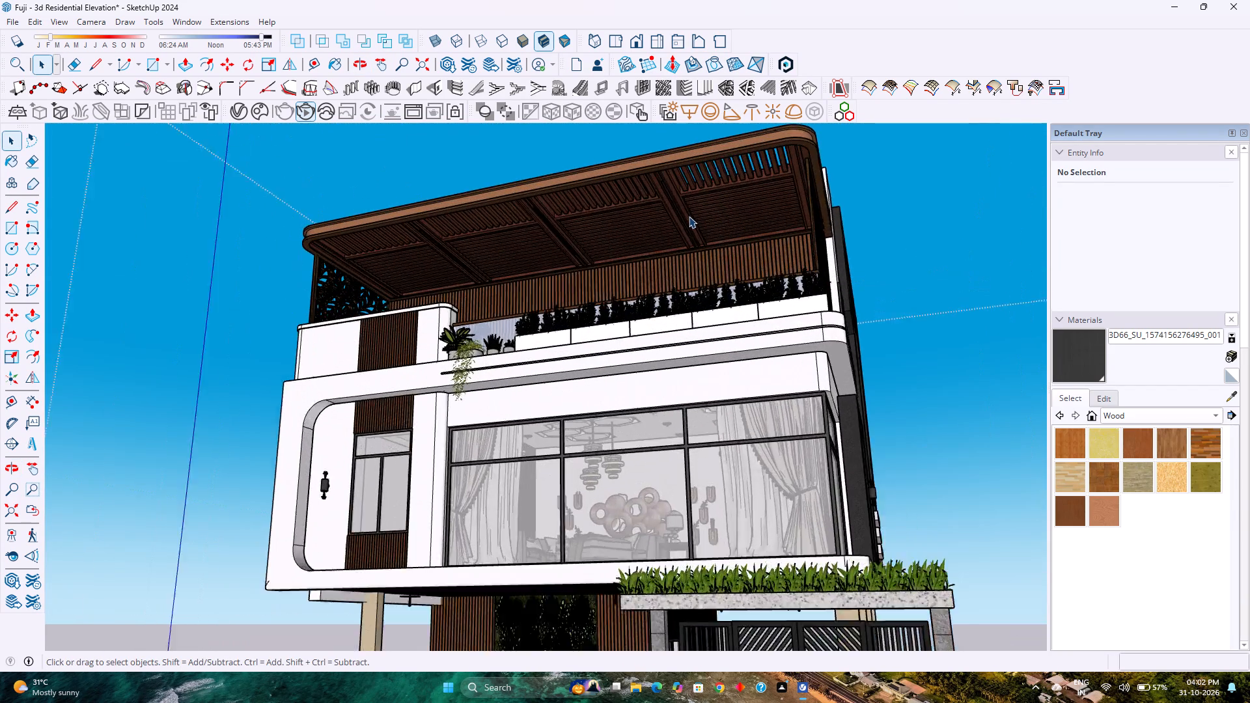
scroll(689, 226, "up", 16)
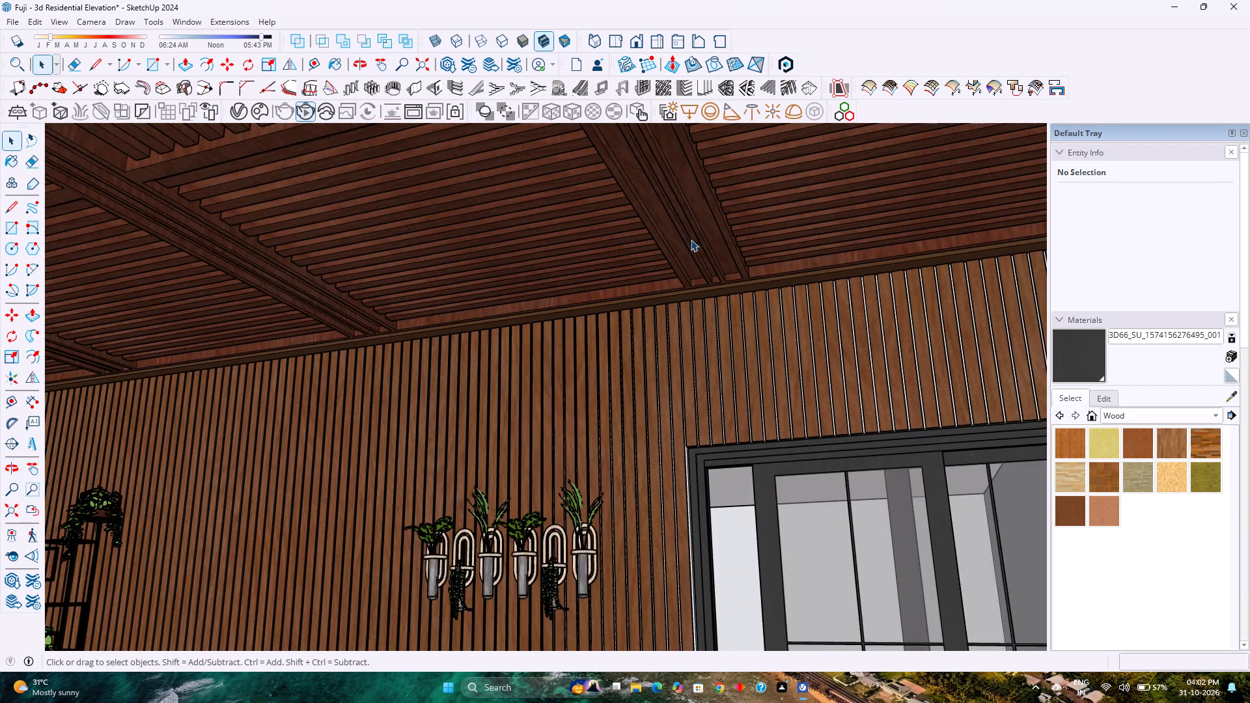
scroll(691, 240, "up", 4)
double_click(699, 232)
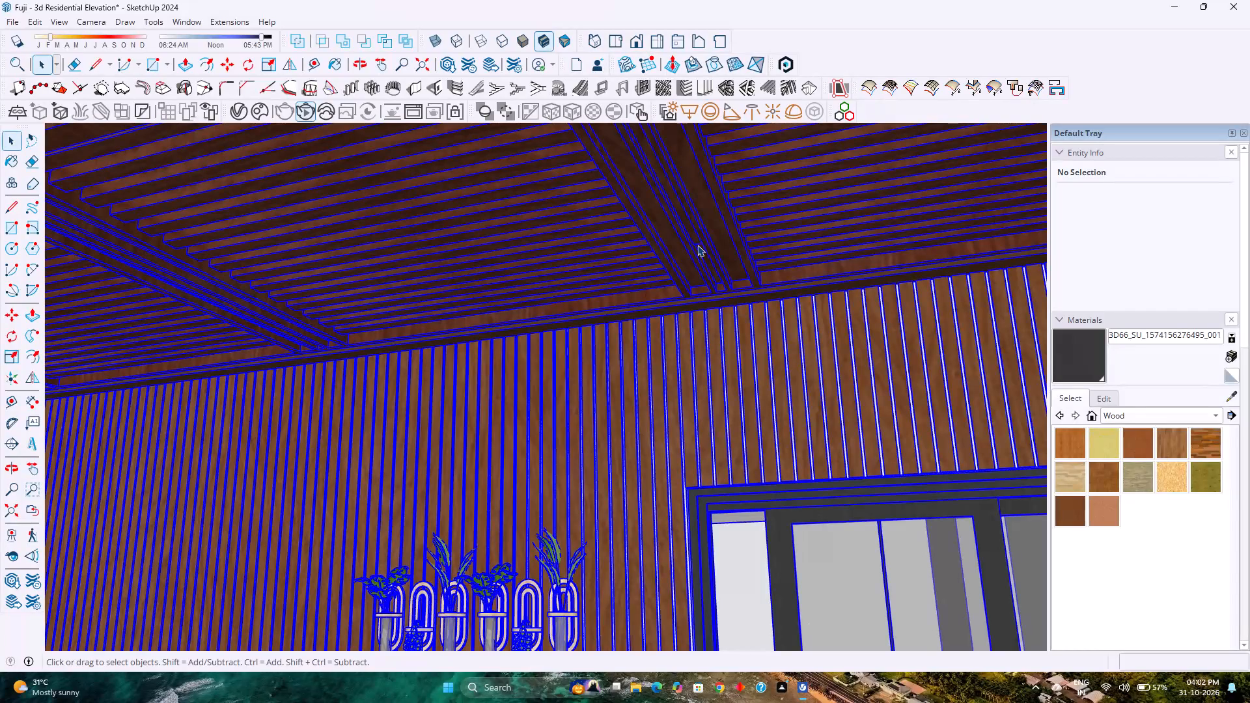
left_click(692, 234)
double_click(692, 234)
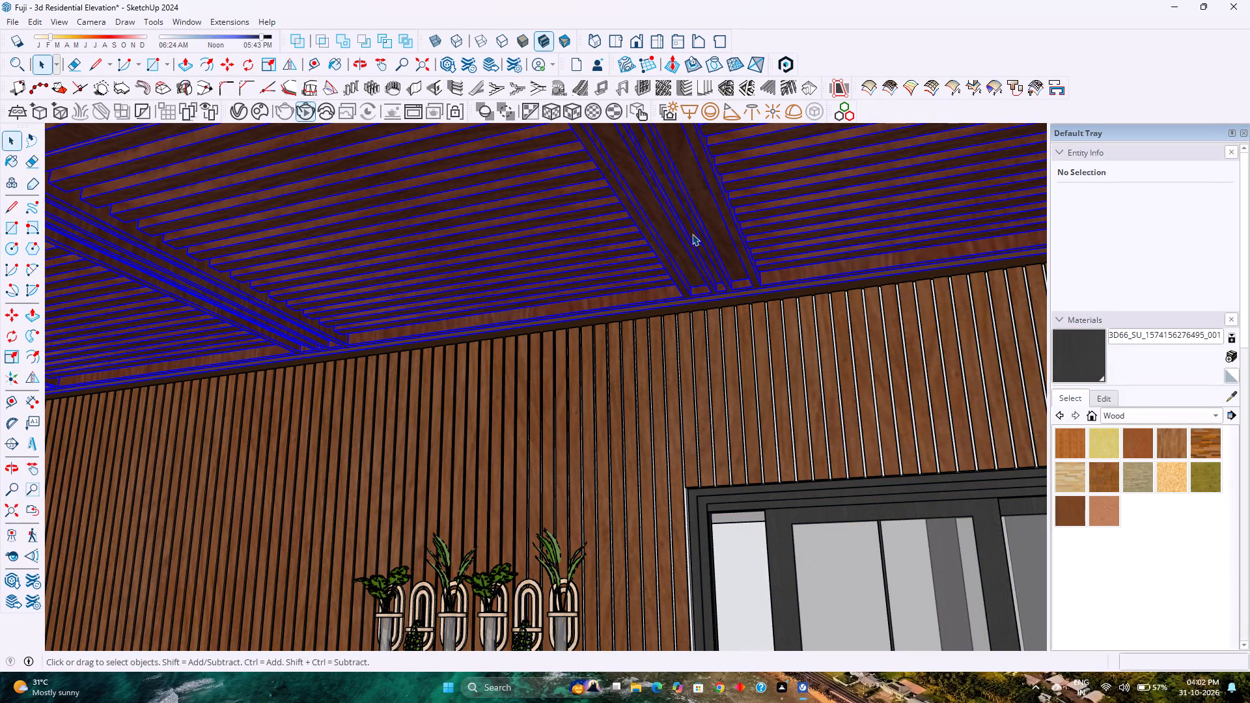
double_click(692, 234)
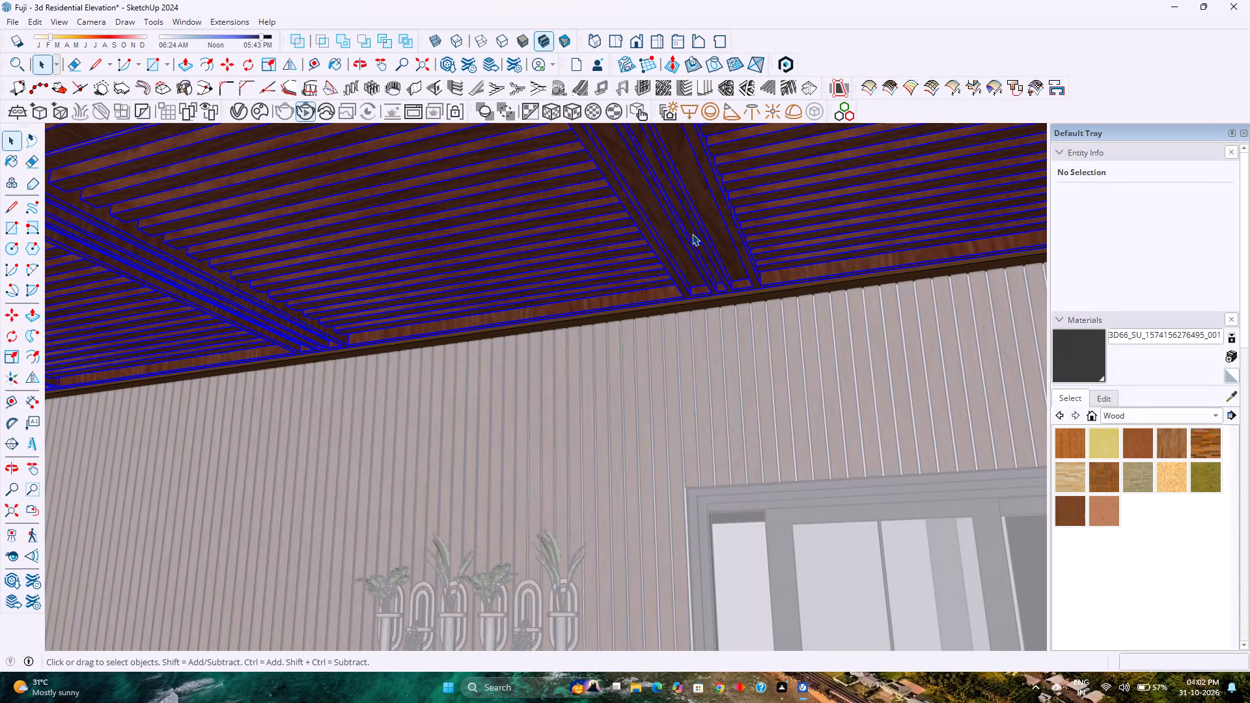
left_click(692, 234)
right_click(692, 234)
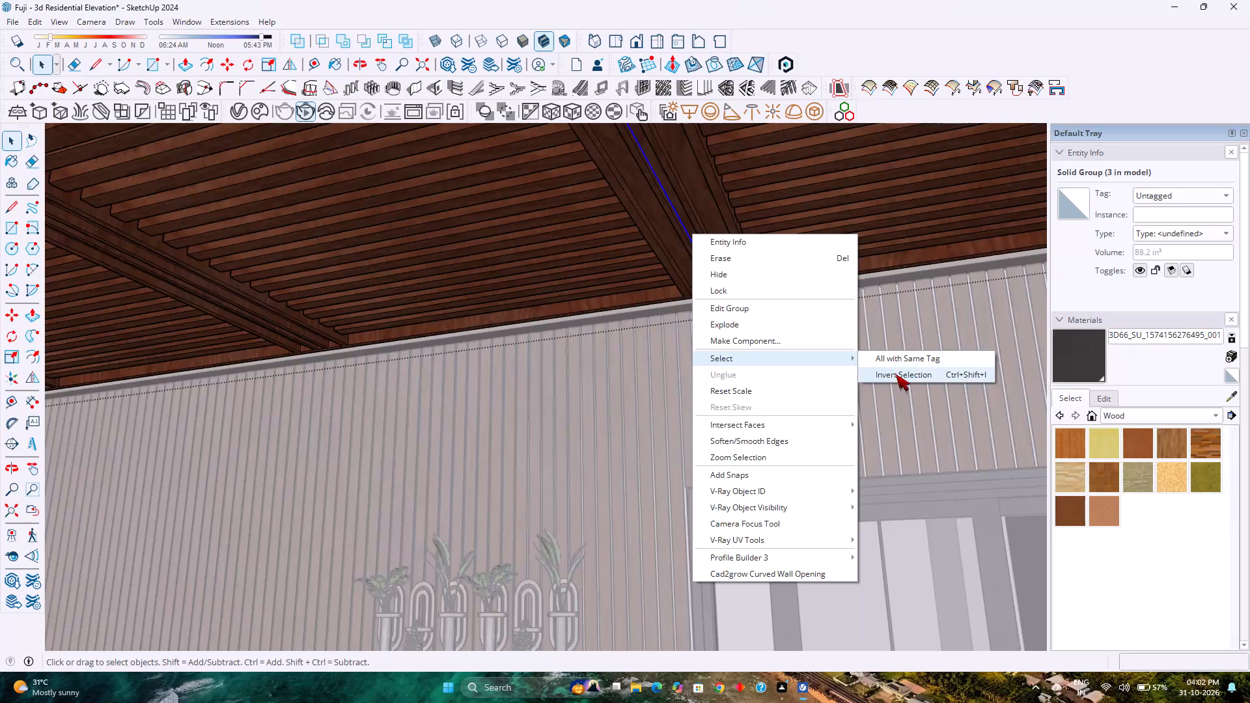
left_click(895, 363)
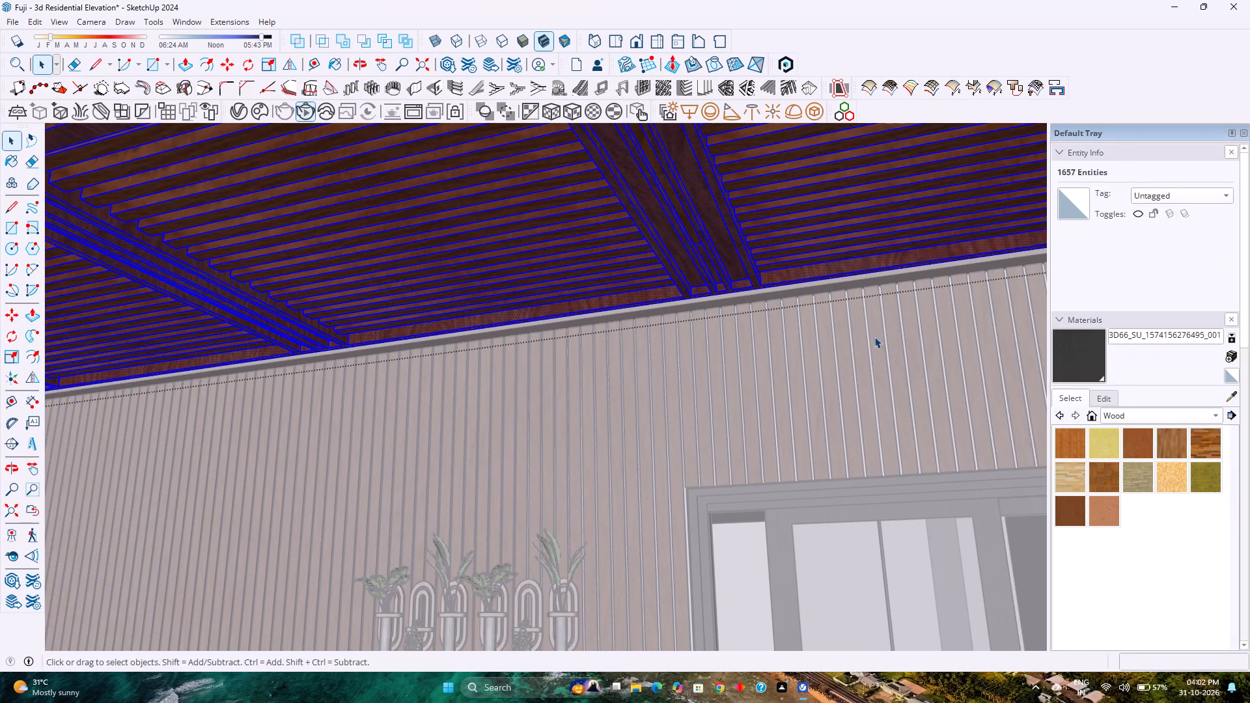
Convert the slim strip group recessed in the slatted ceiling's beam into a component with the definition name 12.
left_click(693, 238)
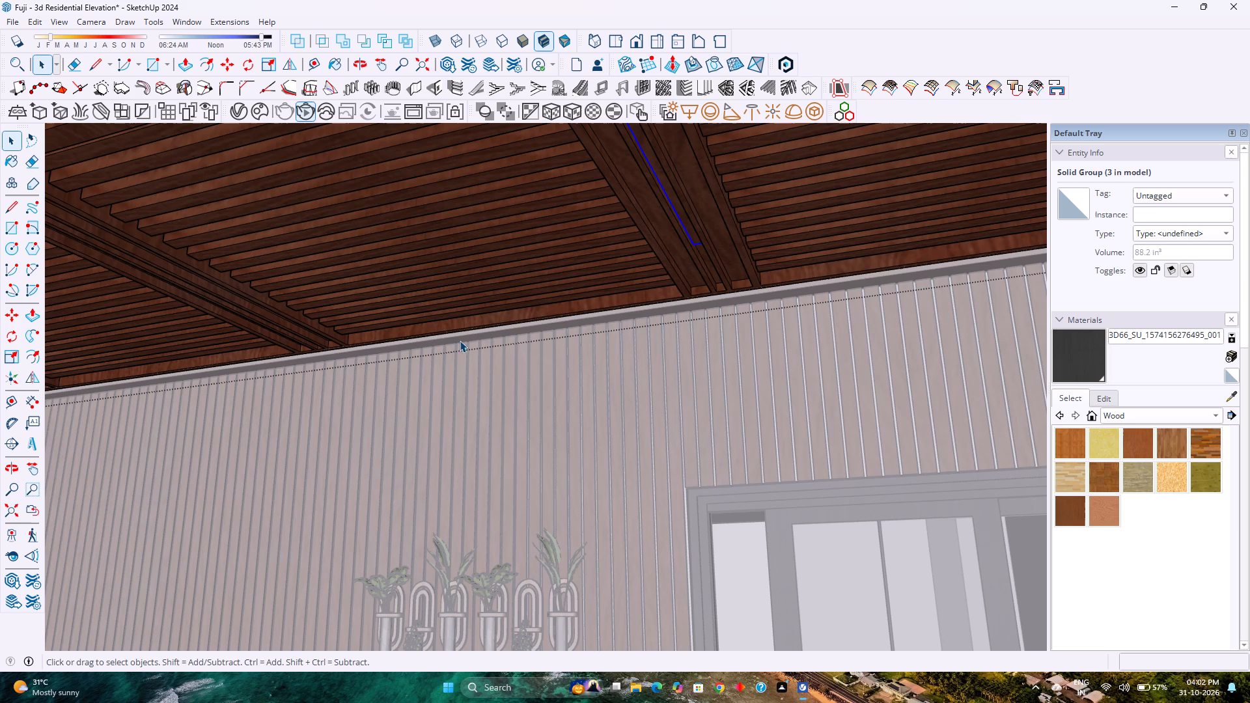
right_click(681, 216)
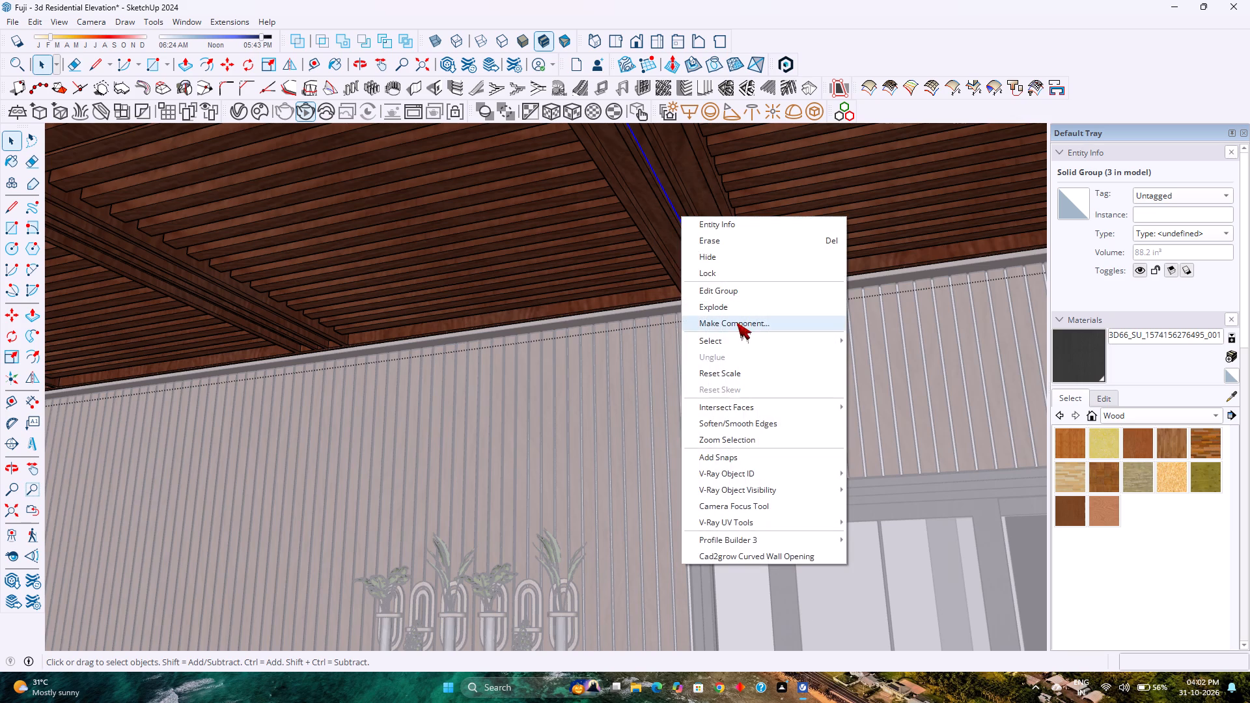
left_click(737, 323)
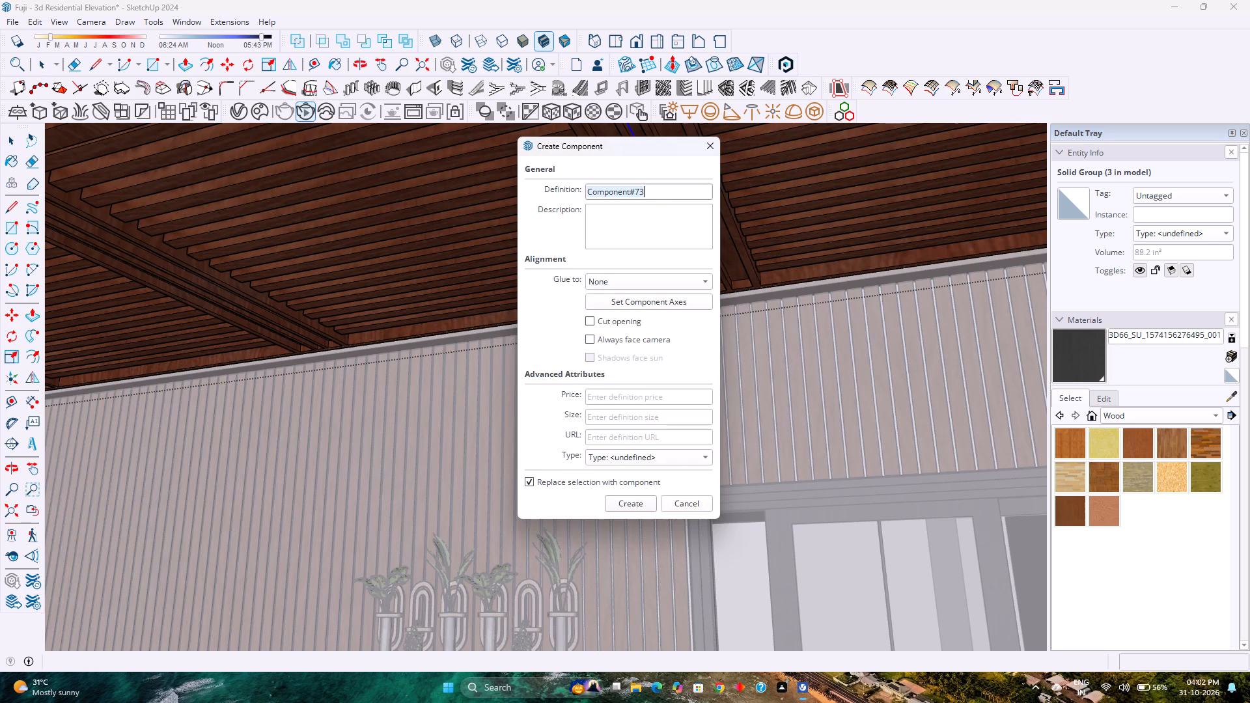
key("BackSpace")
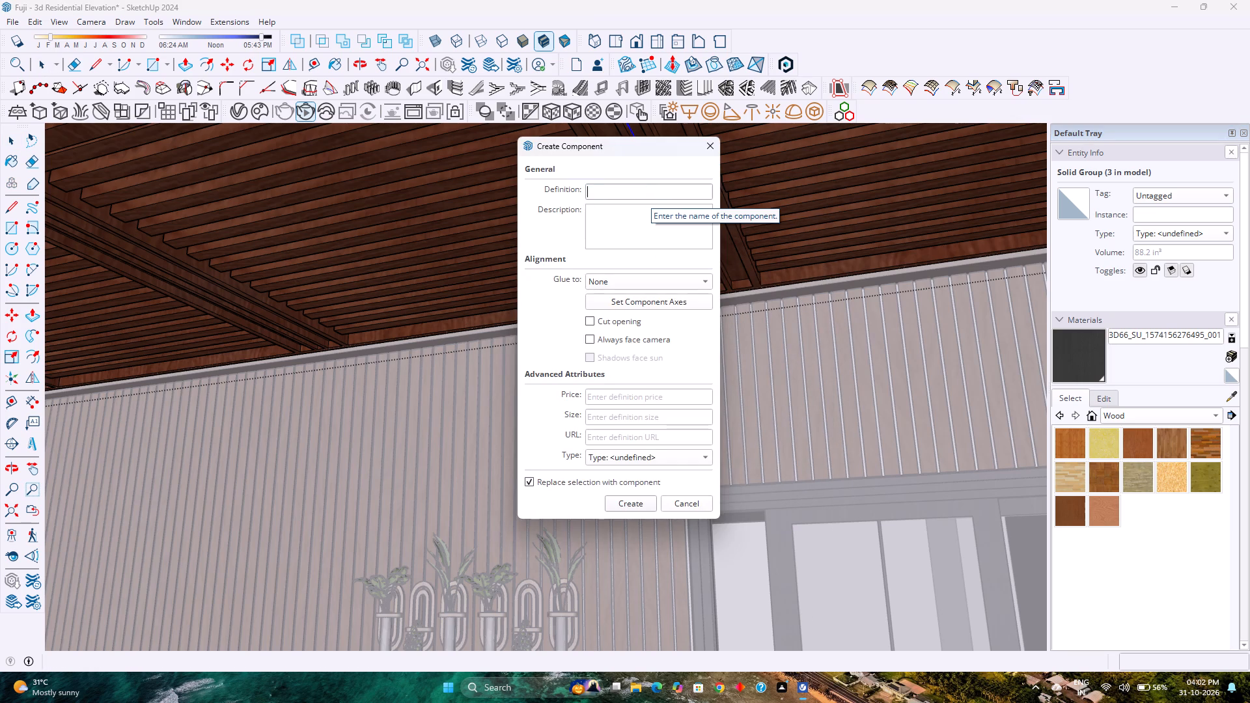
type("12")
key("Return")
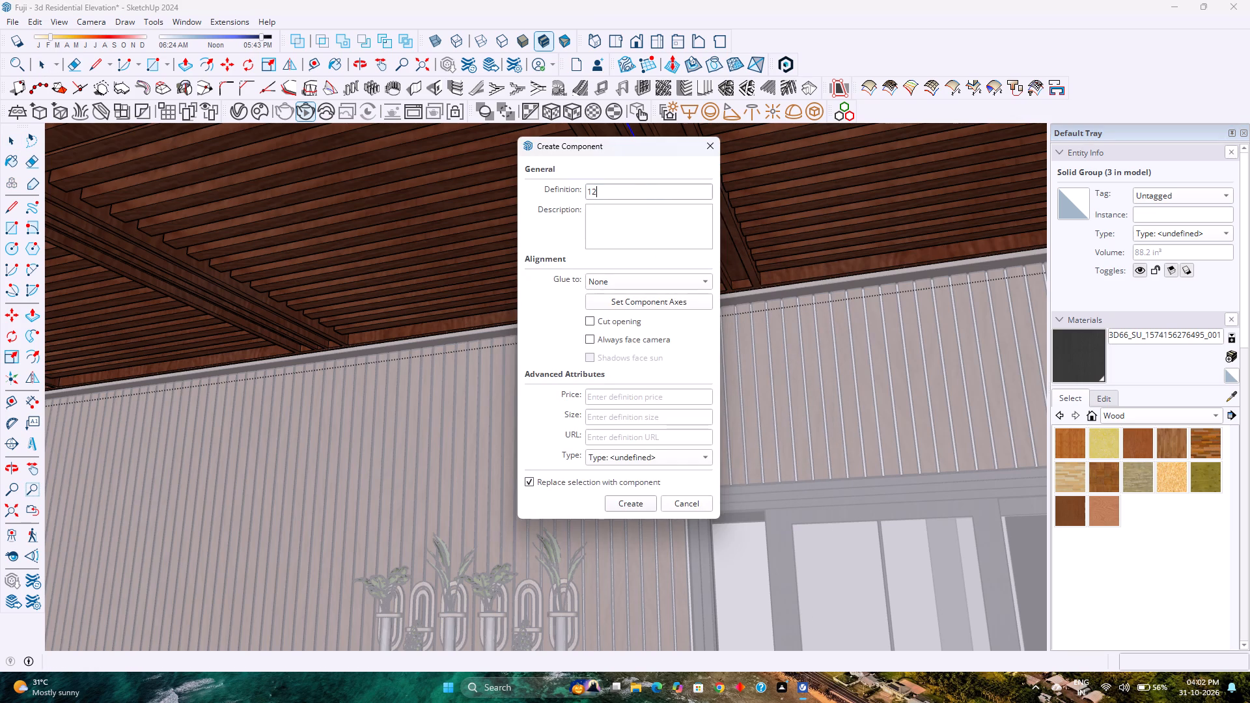
Delete the two other slim strip groups recessed in the neighbouring beams of the slatted ceiling.
scroll(300, 333, "up", 6)
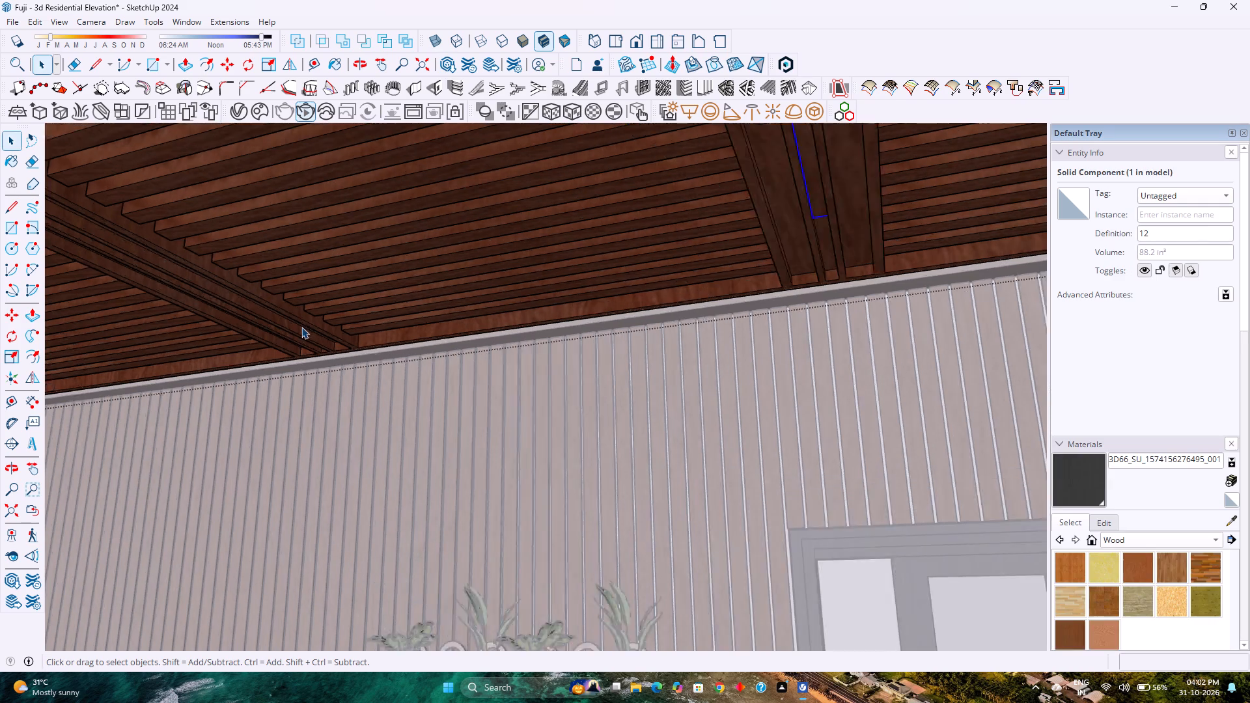
scroll(296, 325, "up", 4)
middle_click_drag(294, 326, 440, 254)
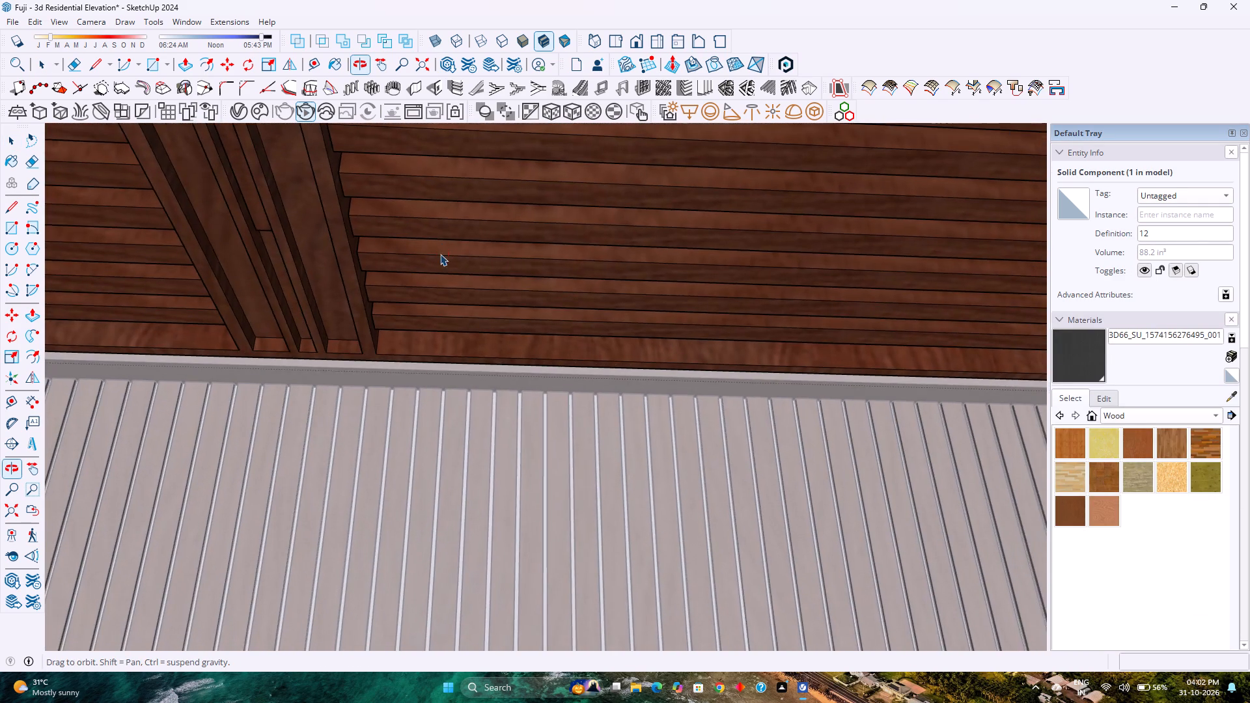
scroll(440, 254, "up", 1)
left_click(240, 211)
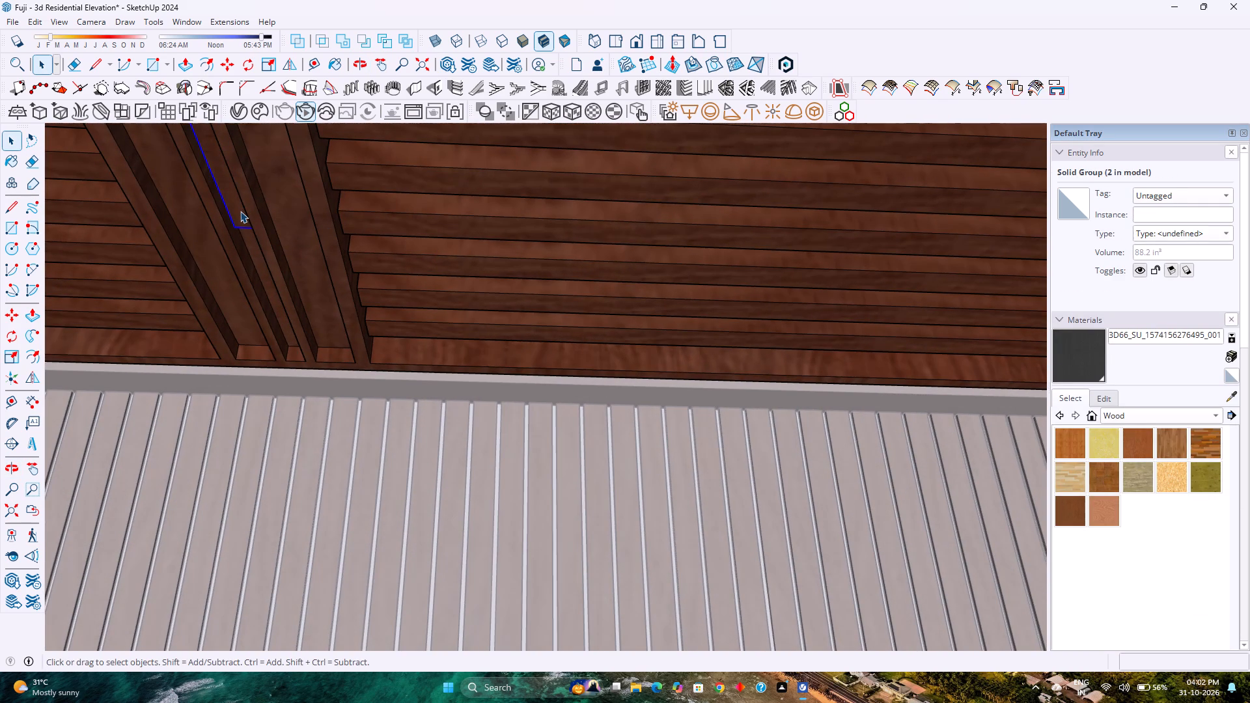
scroll(240, 211, "down", 15)
key("Delete")
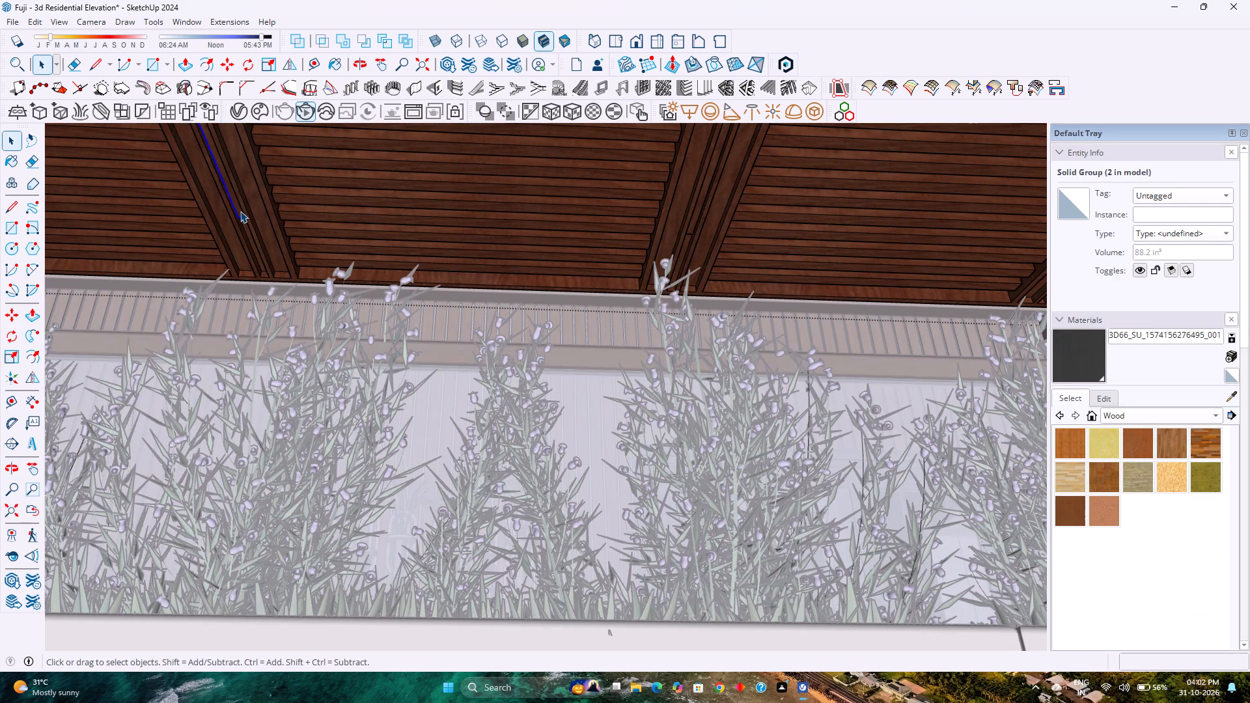
scroll(240, 211, "down", 6)
scroll(240, 211, "up", 1)
scroll(240, 211, "down", 2)
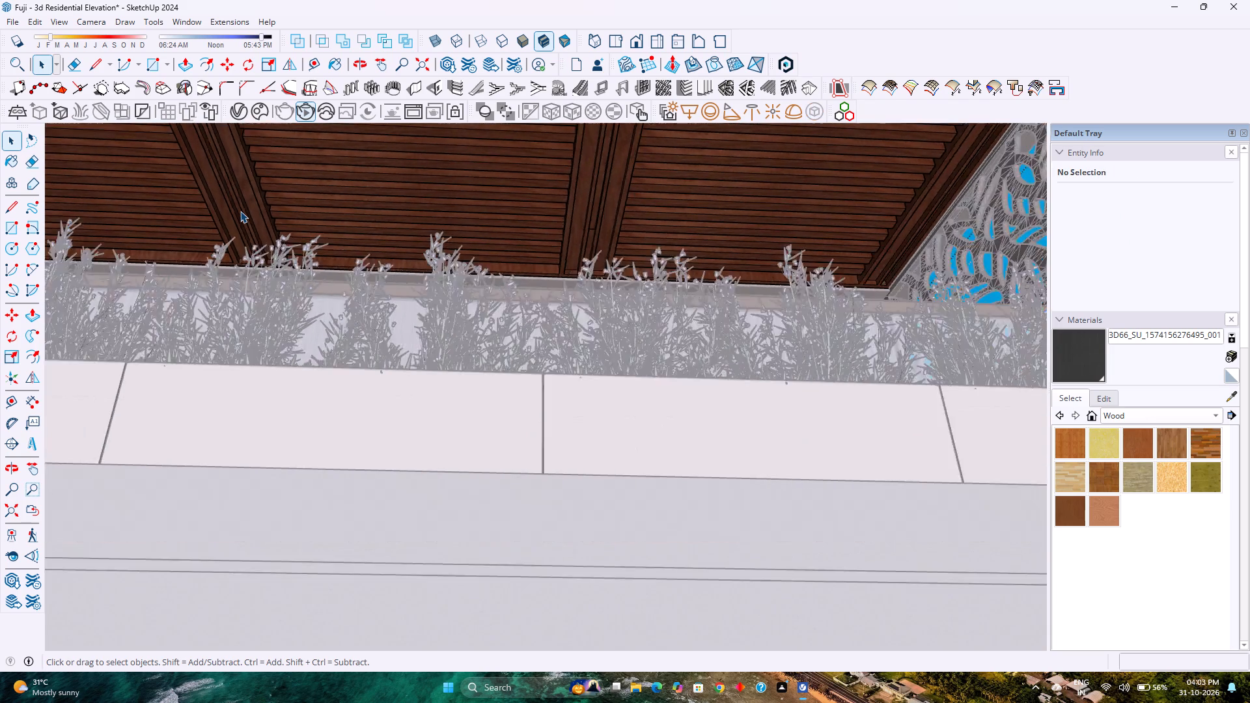
middle_click_drag(240, 211, 519, 353, "shift")
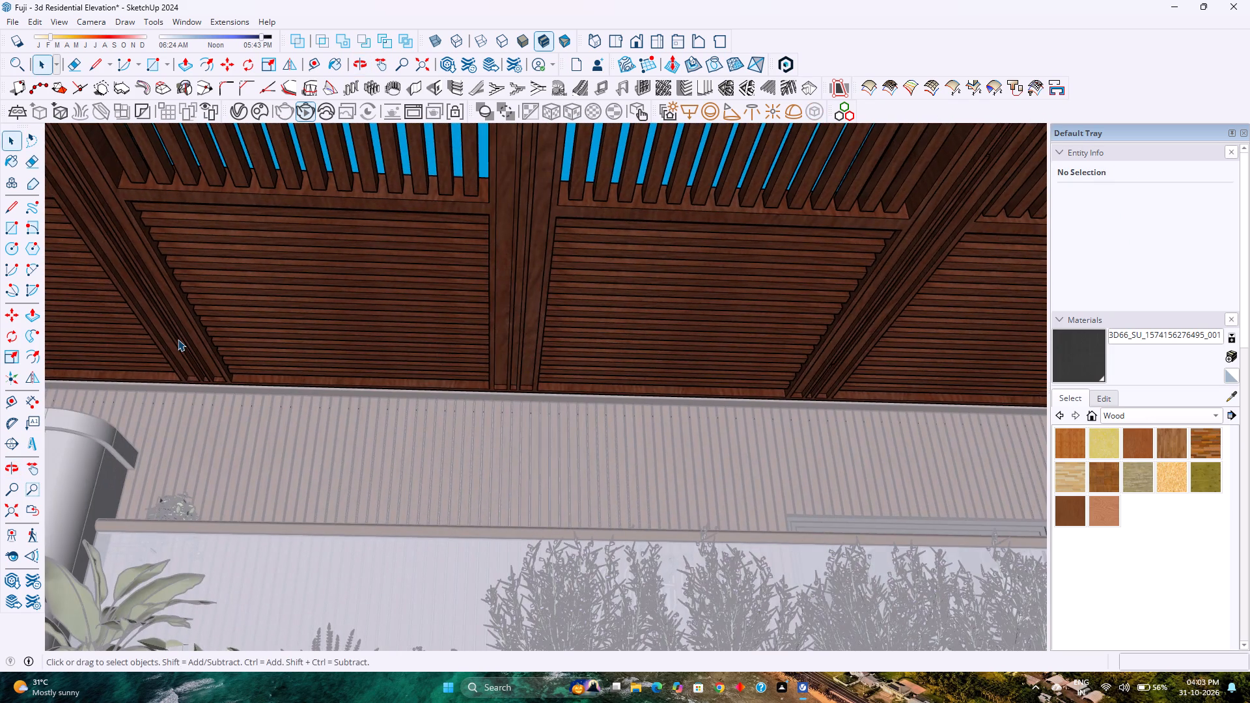
scroll(178, 339, "up", 12)
left_click(178, 333)
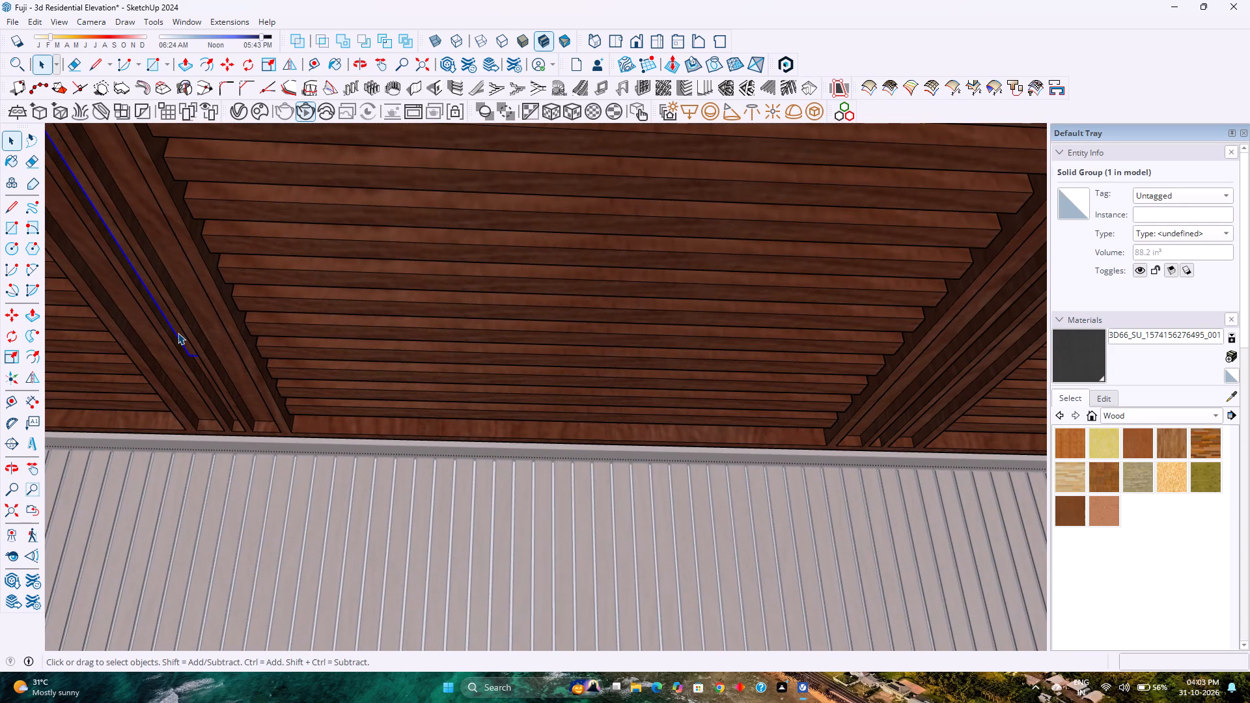
key("Delete")
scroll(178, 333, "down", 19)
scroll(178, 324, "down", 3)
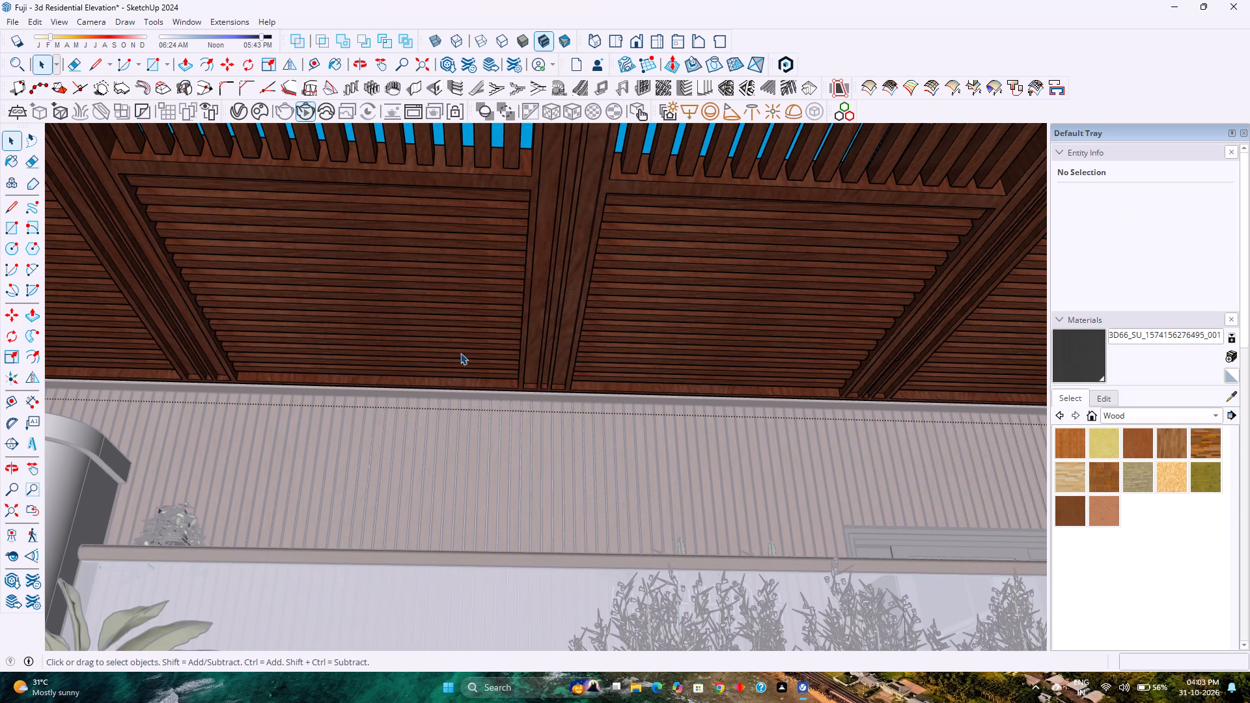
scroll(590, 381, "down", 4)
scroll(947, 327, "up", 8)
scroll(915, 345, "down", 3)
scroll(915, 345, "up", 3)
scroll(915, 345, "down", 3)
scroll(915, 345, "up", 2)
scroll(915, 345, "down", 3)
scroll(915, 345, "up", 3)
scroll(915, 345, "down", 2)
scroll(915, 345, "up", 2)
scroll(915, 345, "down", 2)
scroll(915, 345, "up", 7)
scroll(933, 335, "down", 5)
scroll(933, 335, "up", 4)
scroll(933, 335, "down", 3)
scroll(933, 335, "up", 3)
Copy the light strip component 12 from its ceiling beam to the matching recess in the neighbouring beam, 7' 10 1/4" away.
left_click(933, 326)
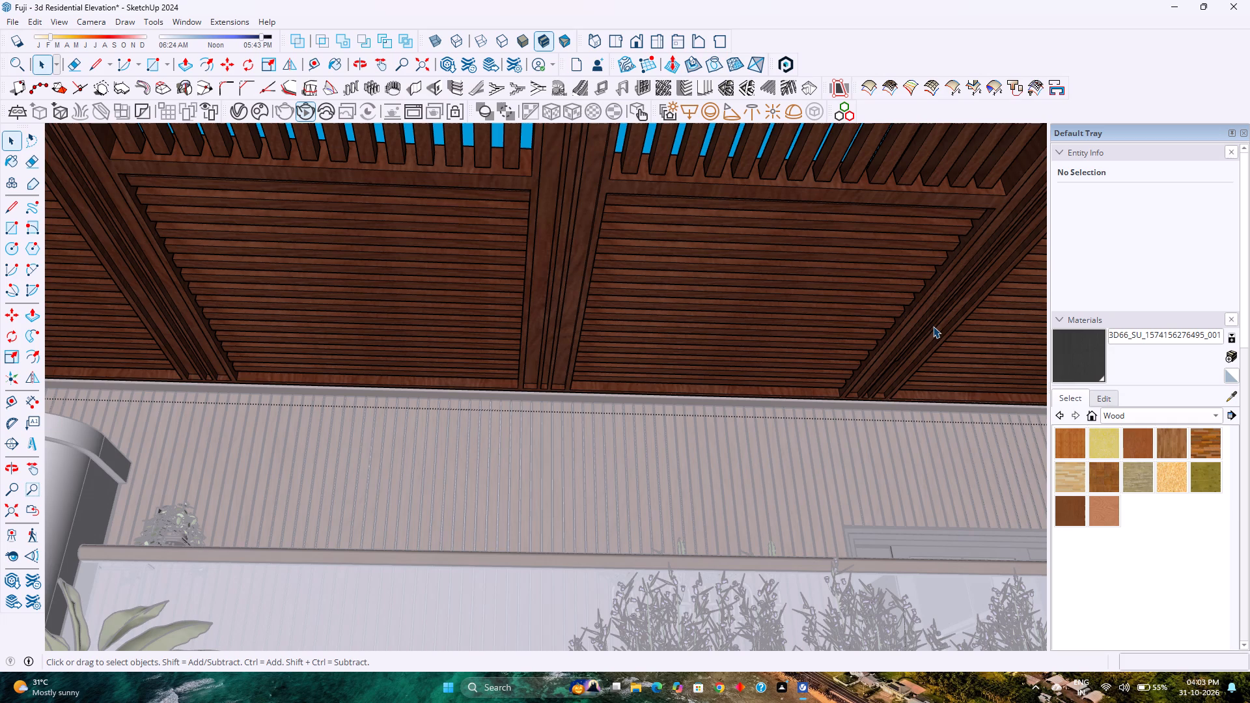
scroll(930, 327, "up", 15)
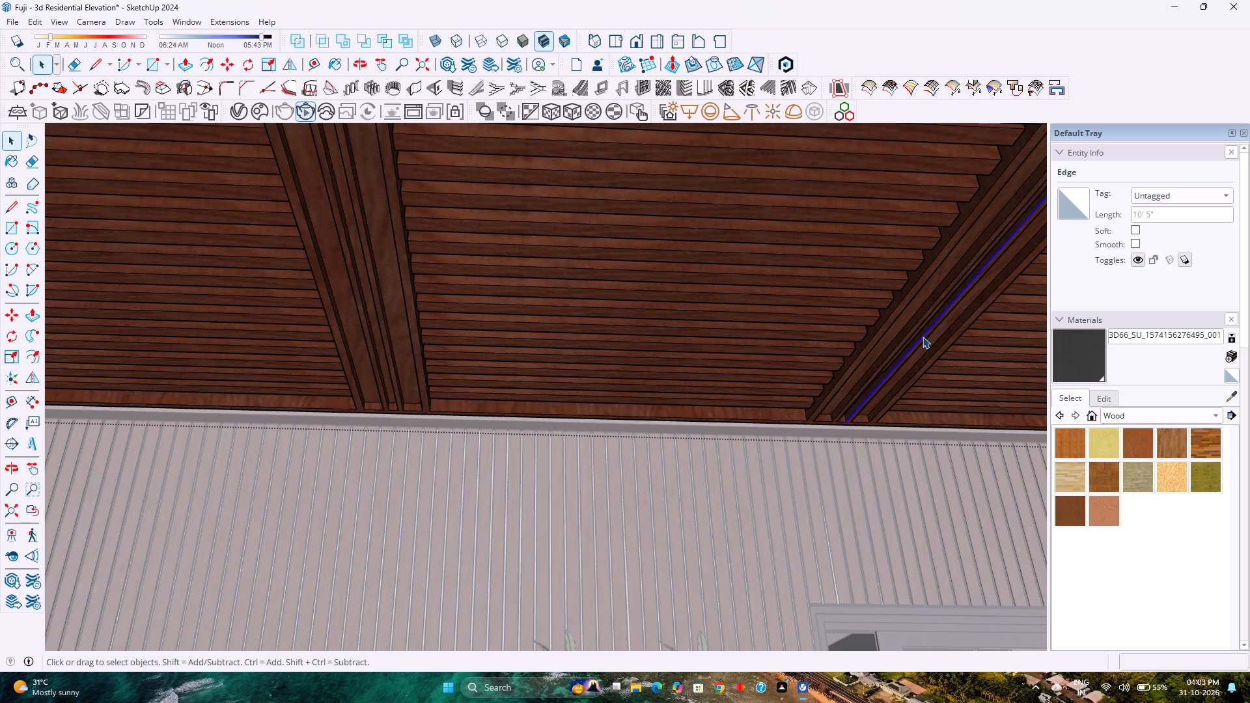
scroll(923, 337, "up", 6)
scroll(923, 335, "down", 18)
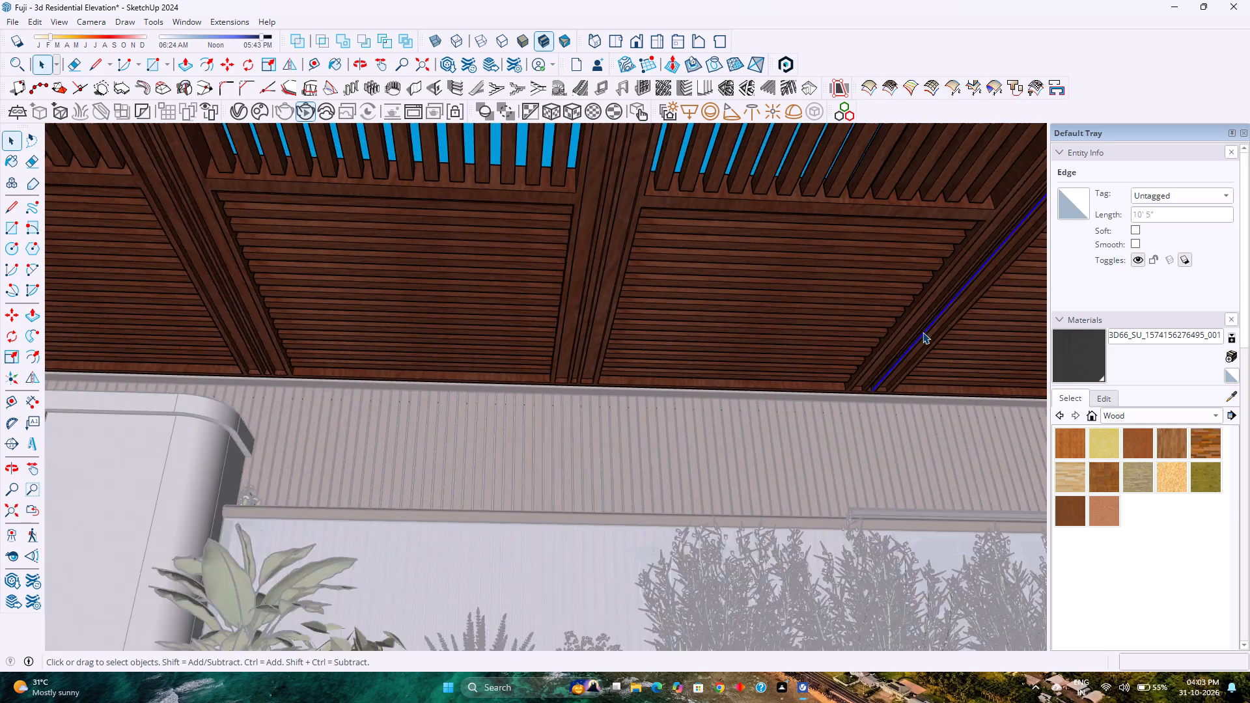
middle_click_drag(924, 327, 835, 343)
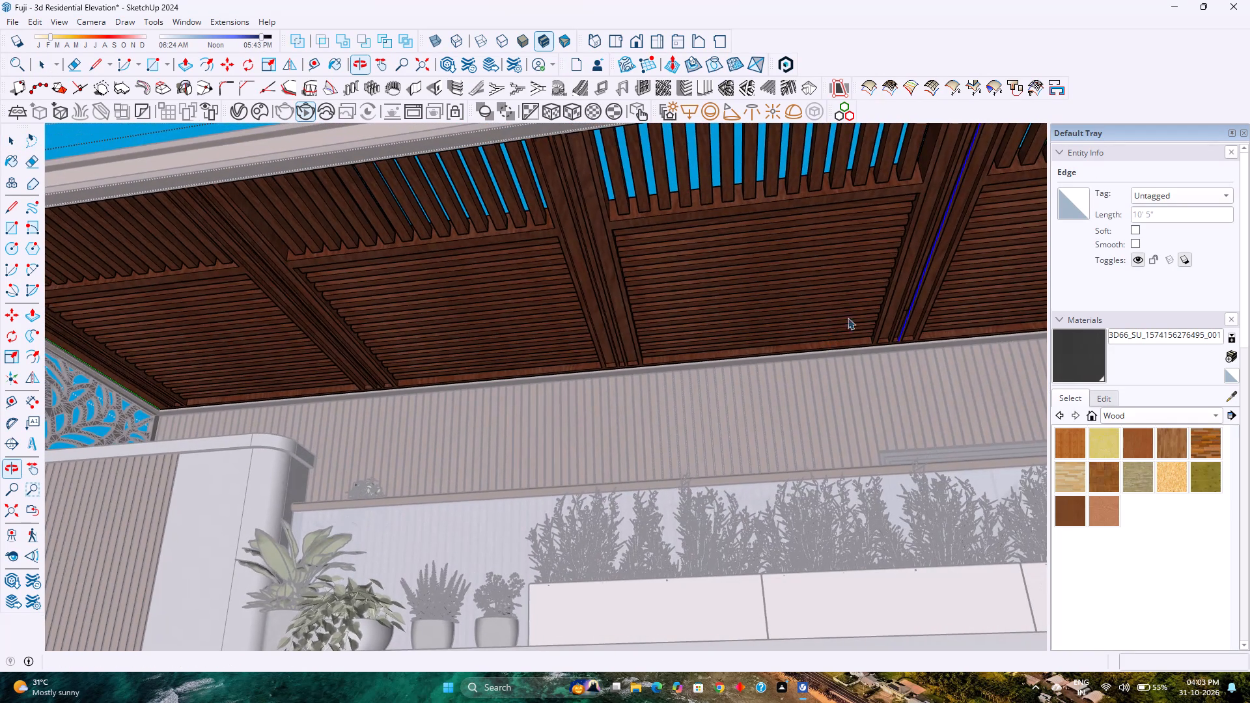
scroll(922, 319, "up", 11)
left_click(904, 295)
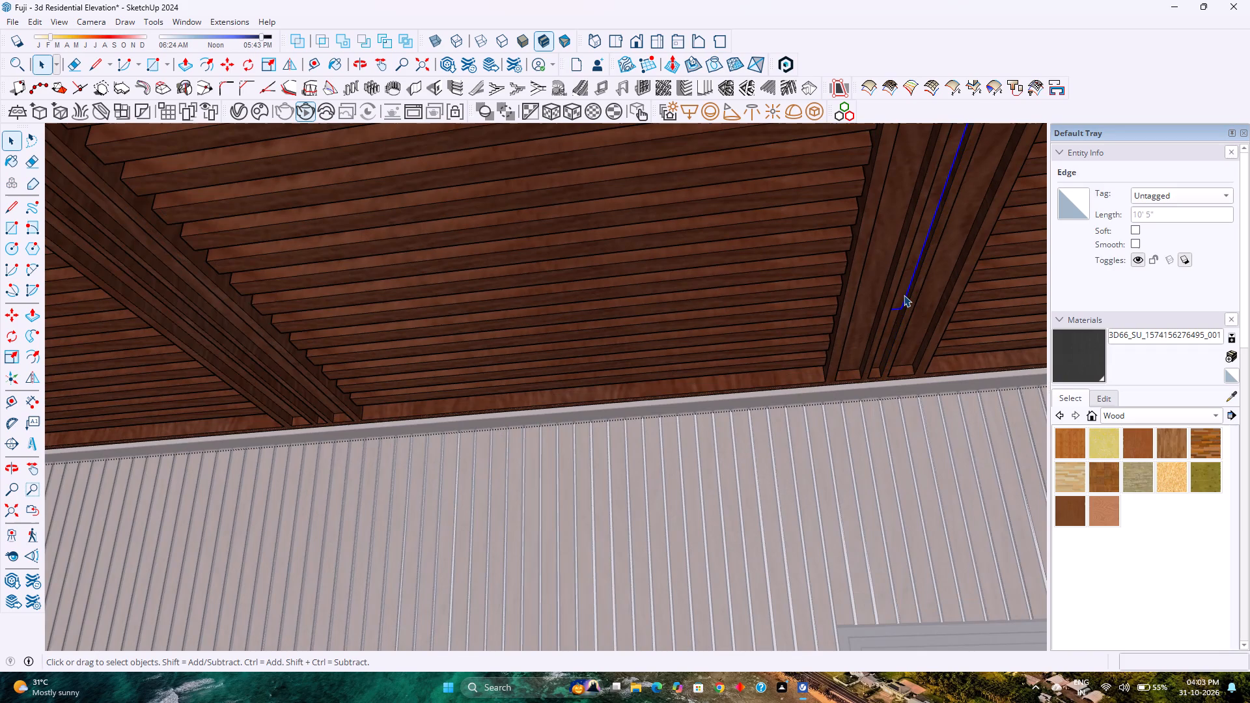
key("m")
left_click(882, 376)
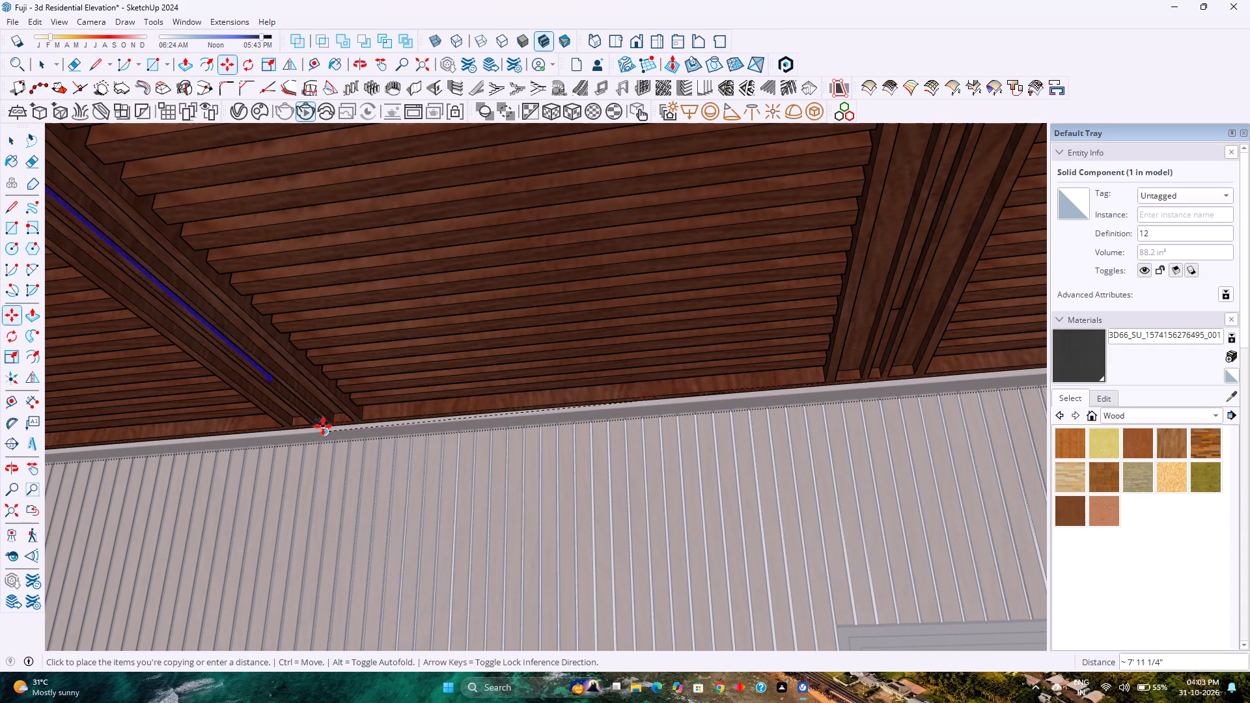
scroll(327, 422, "up", 10)
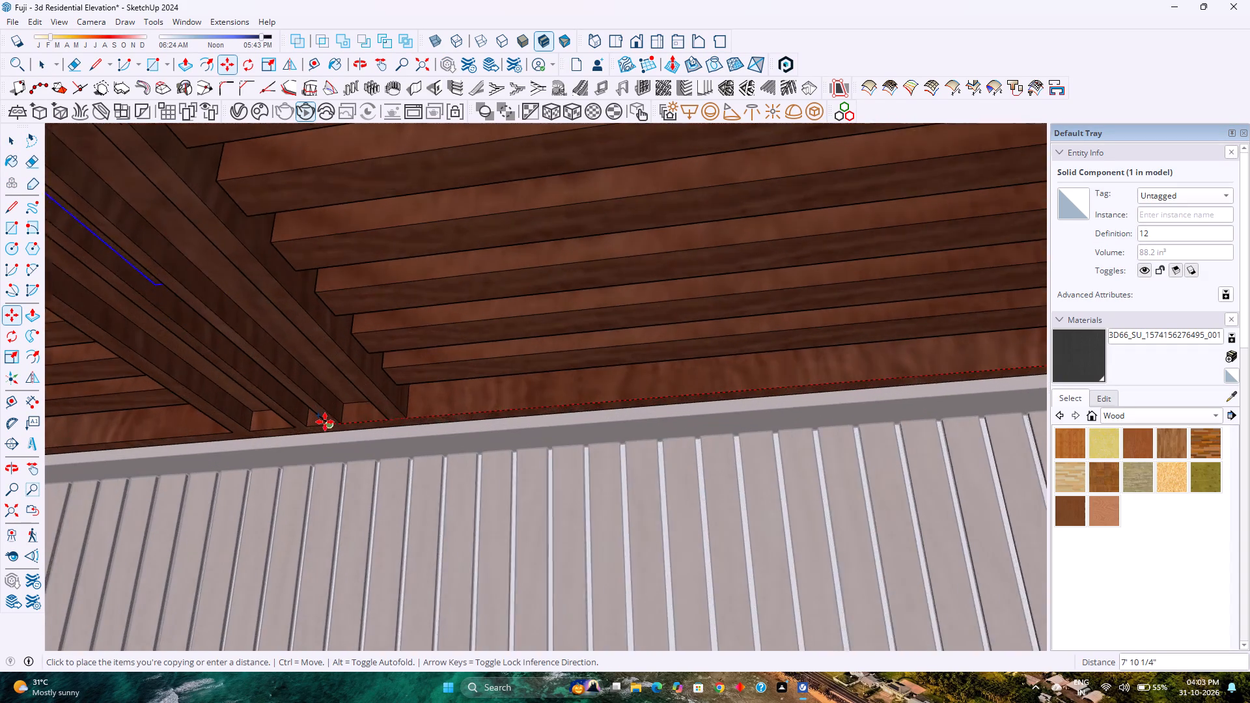
scroll(325, 422, "up", 2)
left_click(328, 422)
Copy the new strip component a further 7' 10 1/4" along the slatted ceiling into the next beam's recess.
scroll(329, 442, "down", 3)
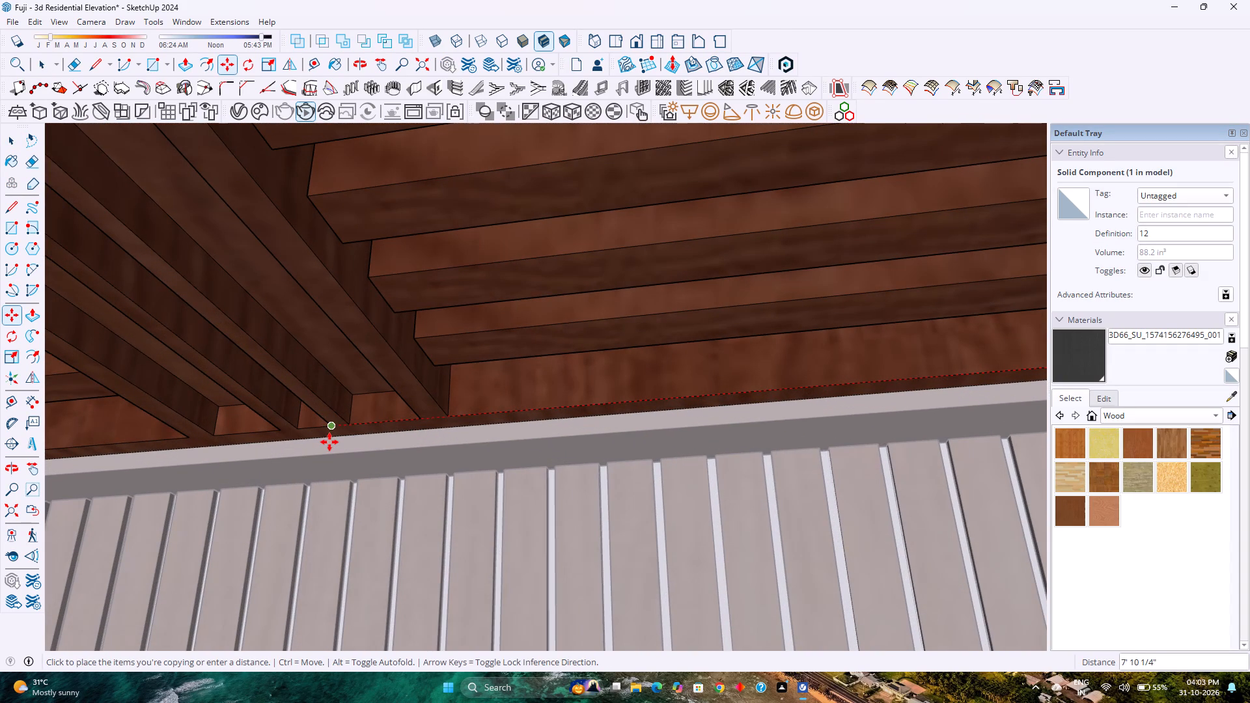
scroll(329, 442, "down", 20)
scroll(329, 442, "down", 2)
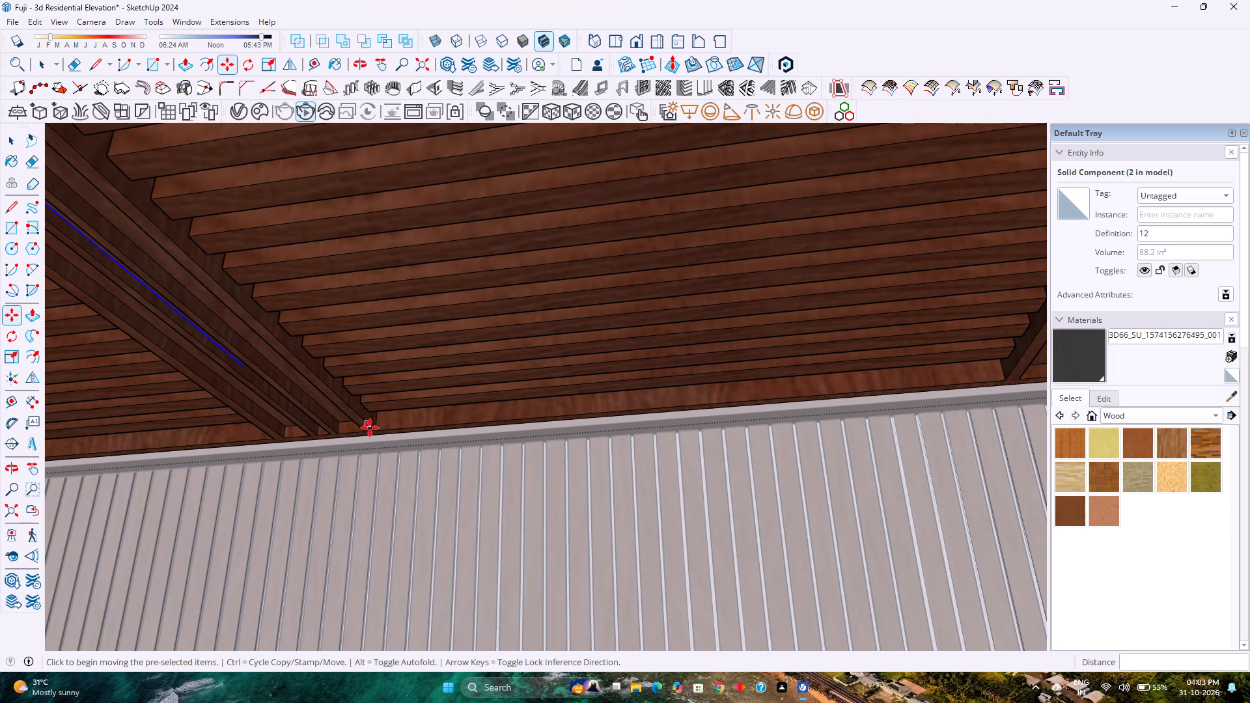
left_click(372, 428)
scroll(349, 428, "down", 16)
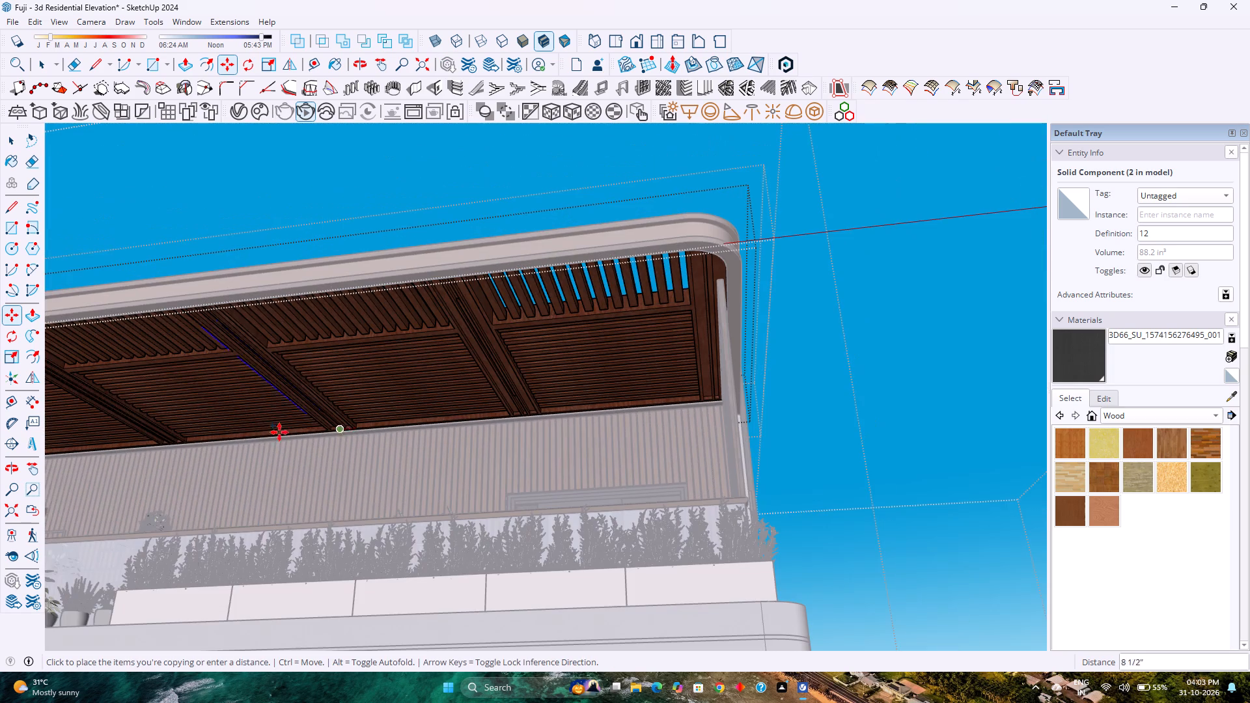
scroll(184, 441, "up", 15)
scroll(187, 442, "up", 6)
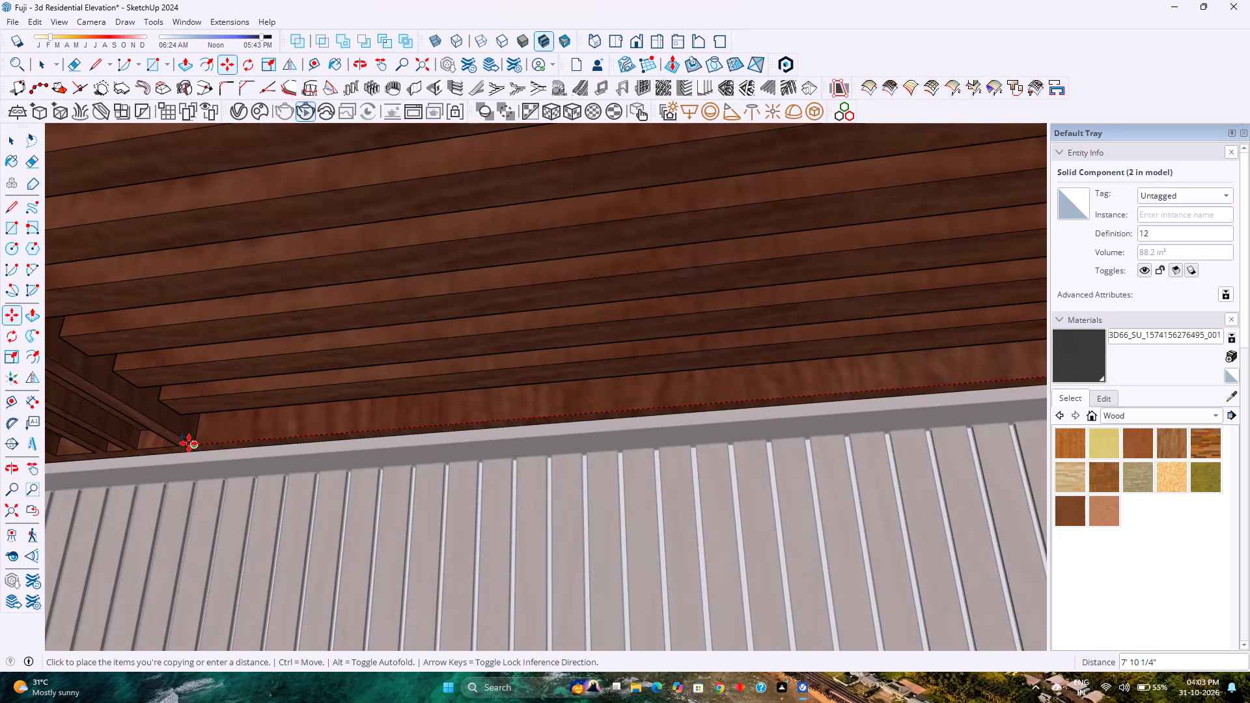
left_click(191, 444)
scroll(225, 422, "down", 20)
scroll(225, 424, "down", 16)
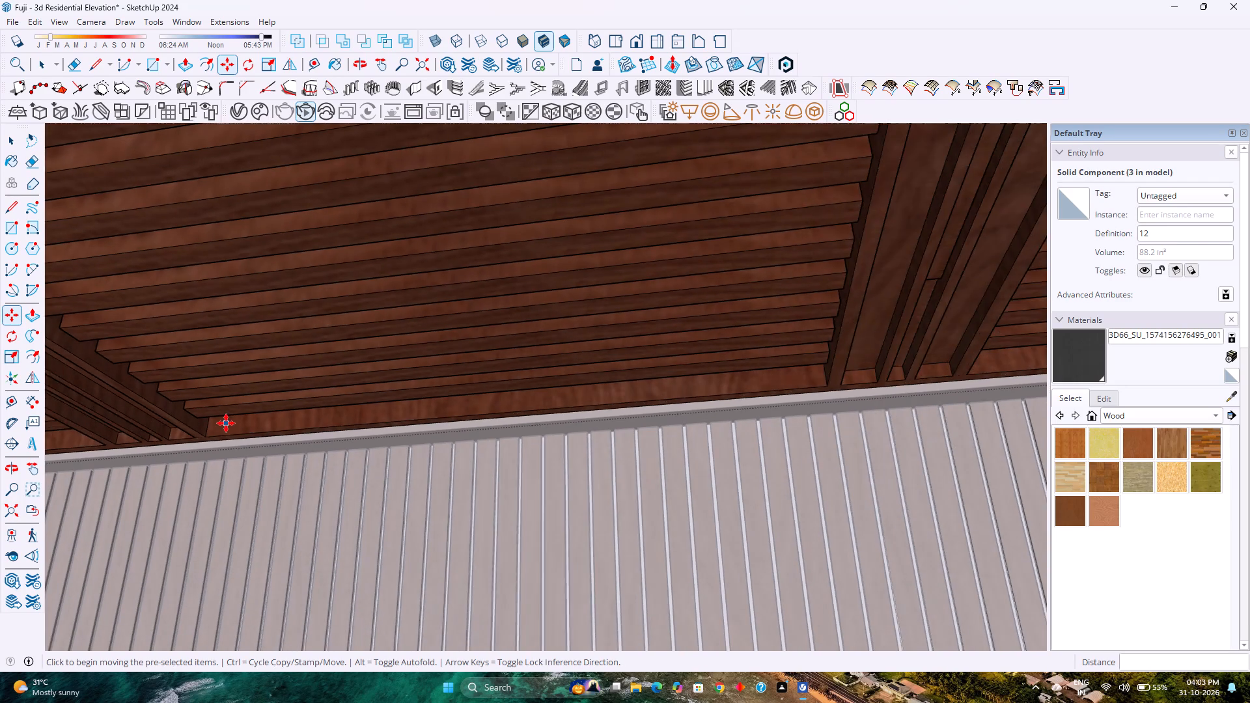
scroll(226, 423, "down", 8)
key("space")
Open one of the strip components for editing and select its underside face, with the whole strip in view from below.
scroll(502, 265, "up", 3)
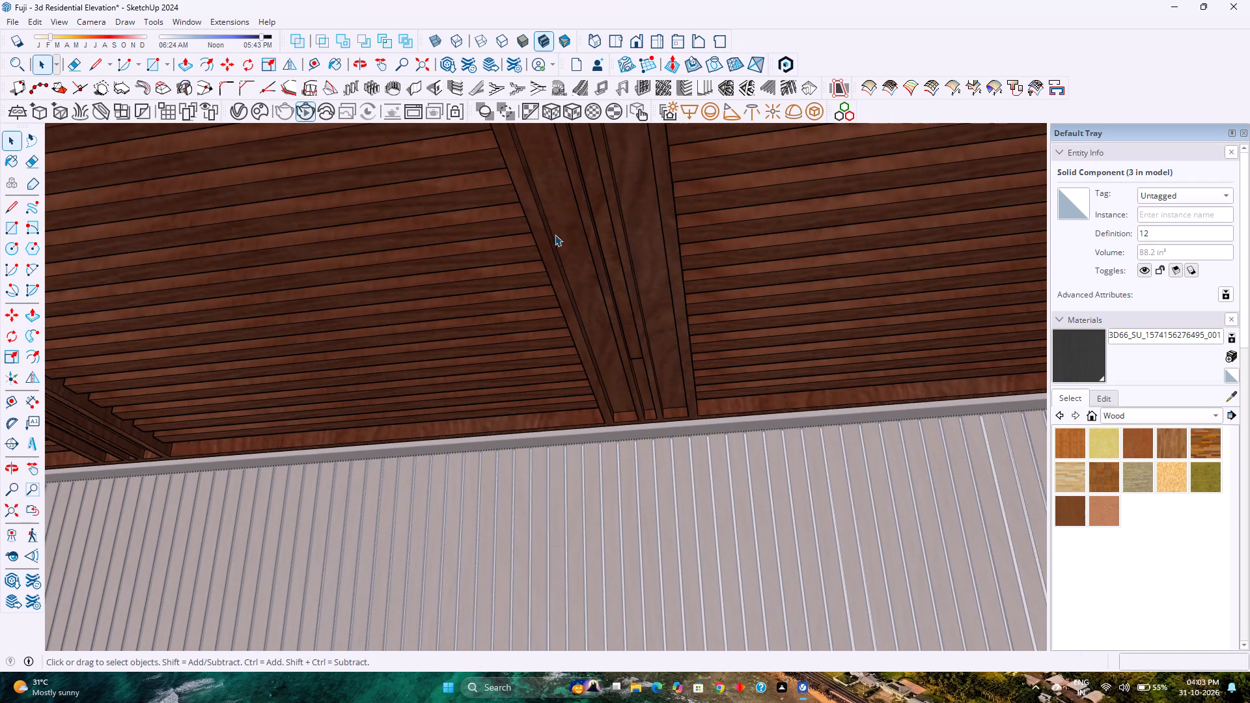
double_click(601, 210)
scroll(601, 210, "up", 4)
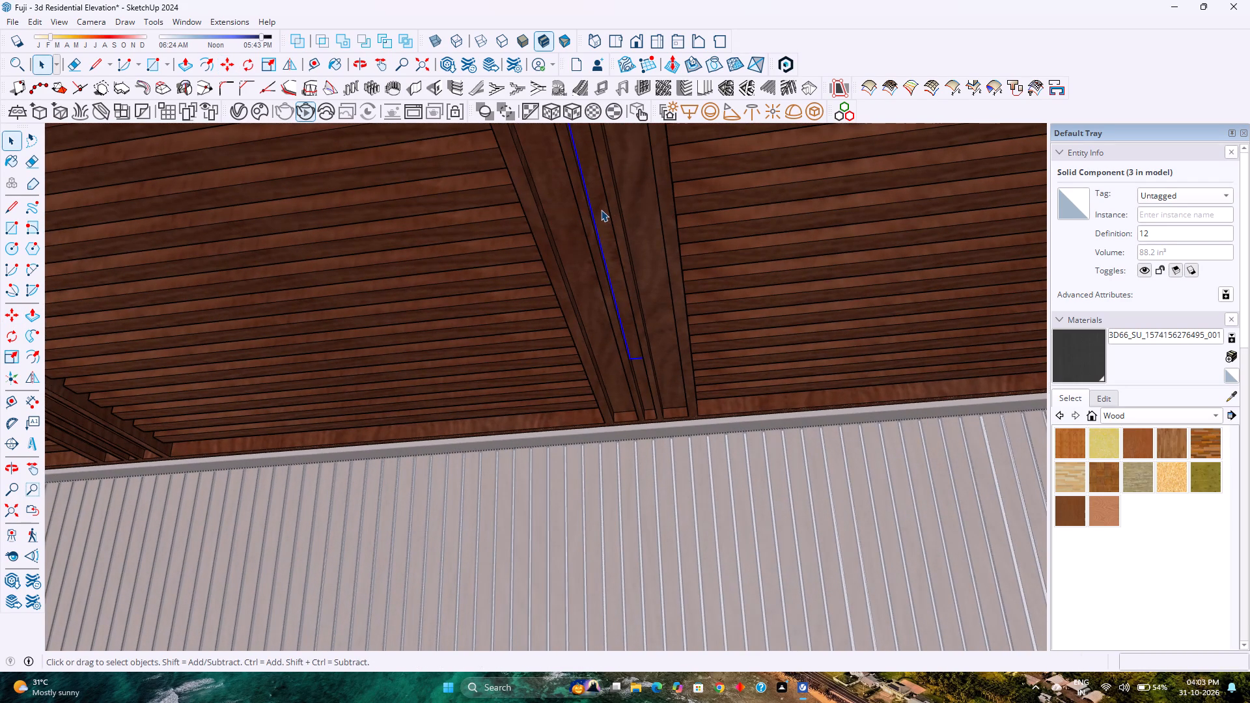
scroll(601, 210, "up", 7)
left_click(601, 210)
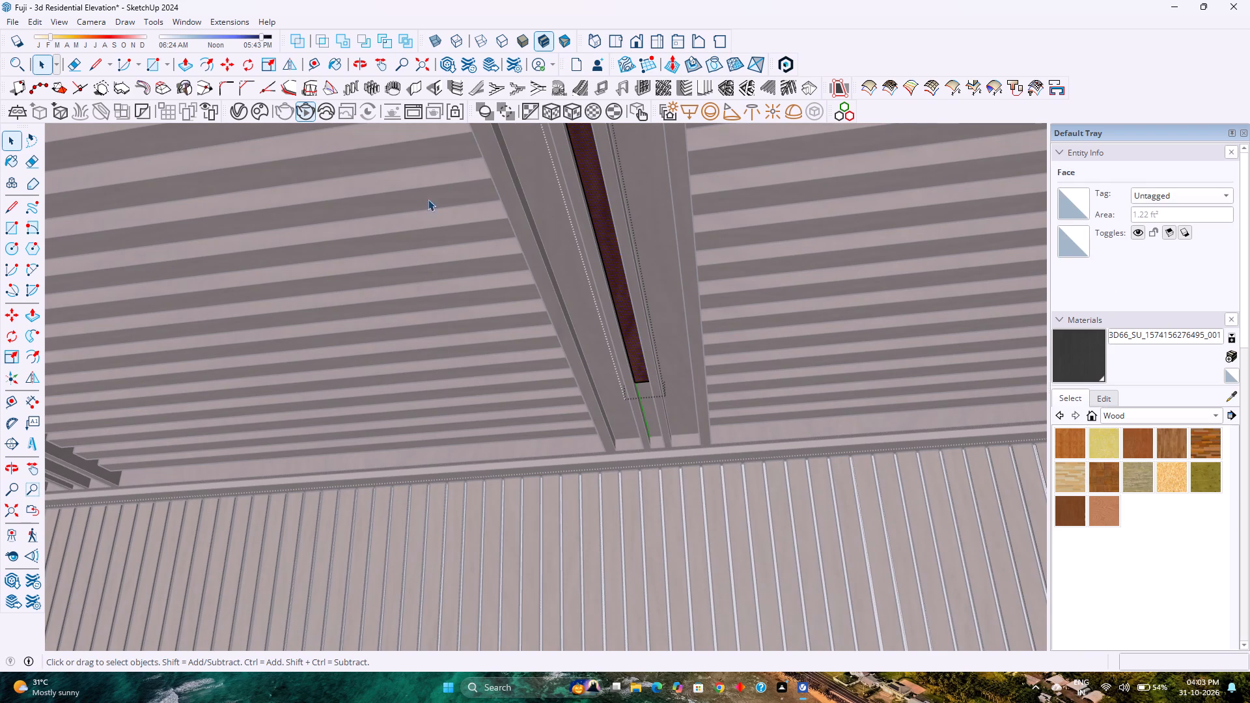
scroll(689, 428, "down", 2)
middle_click_drag(667, 432, 661, 429)
middle_click_drag(660, 428, 649, 343)
middle_click(650, 330)
middle_click(650, 328)
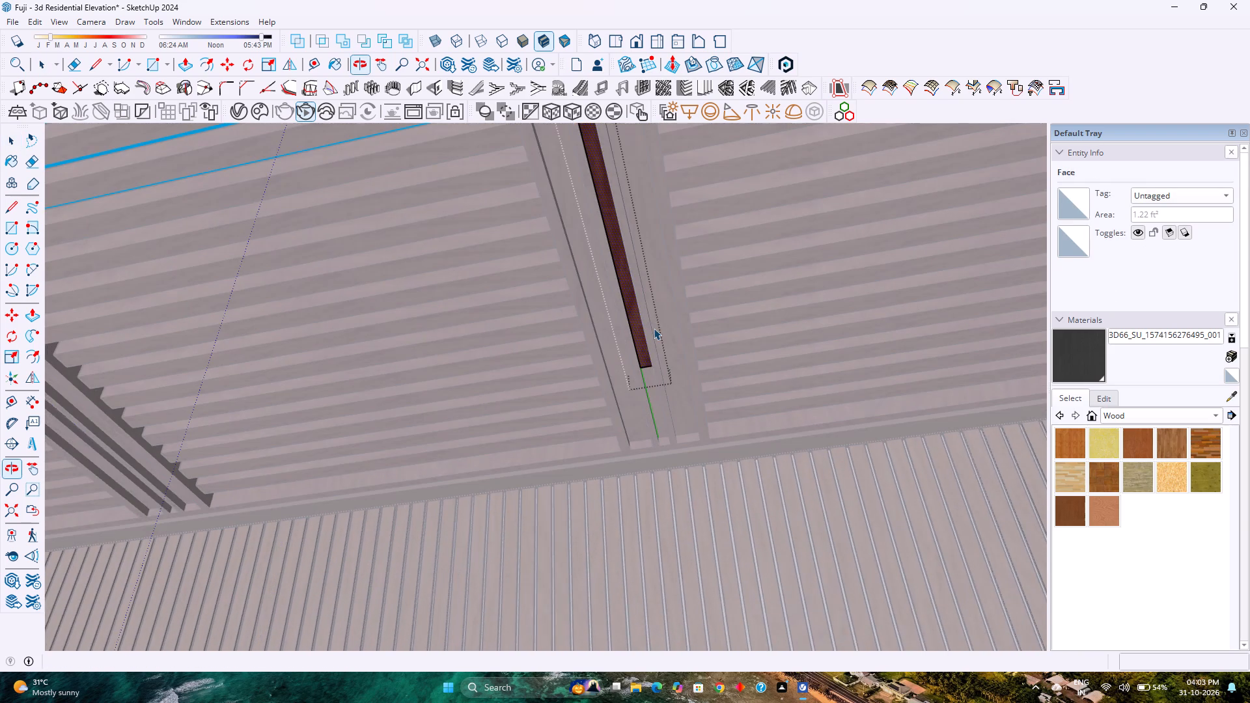
scroll(654, 328, "down", 4)
middle_click_drag(659, 320, 673, 484, "shift")
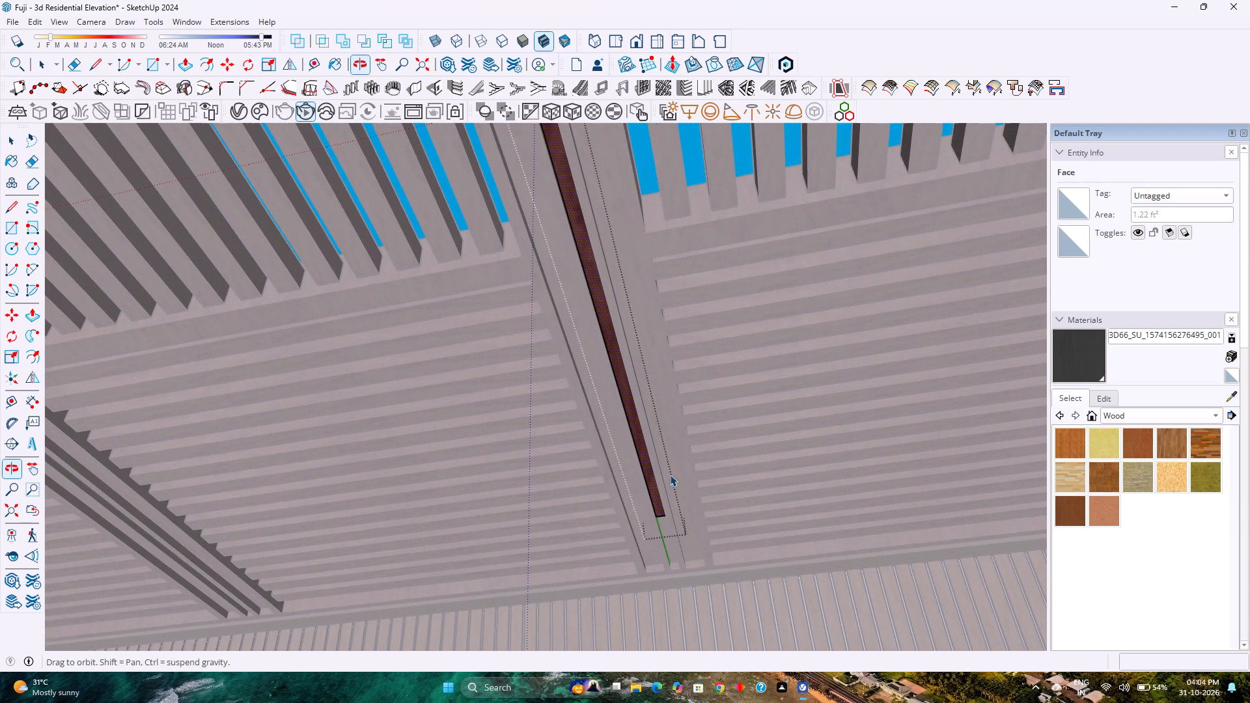
middle_click(656, 456)
middle_click(650, 451)
middle_click_drag(646, 448, 637, 367)
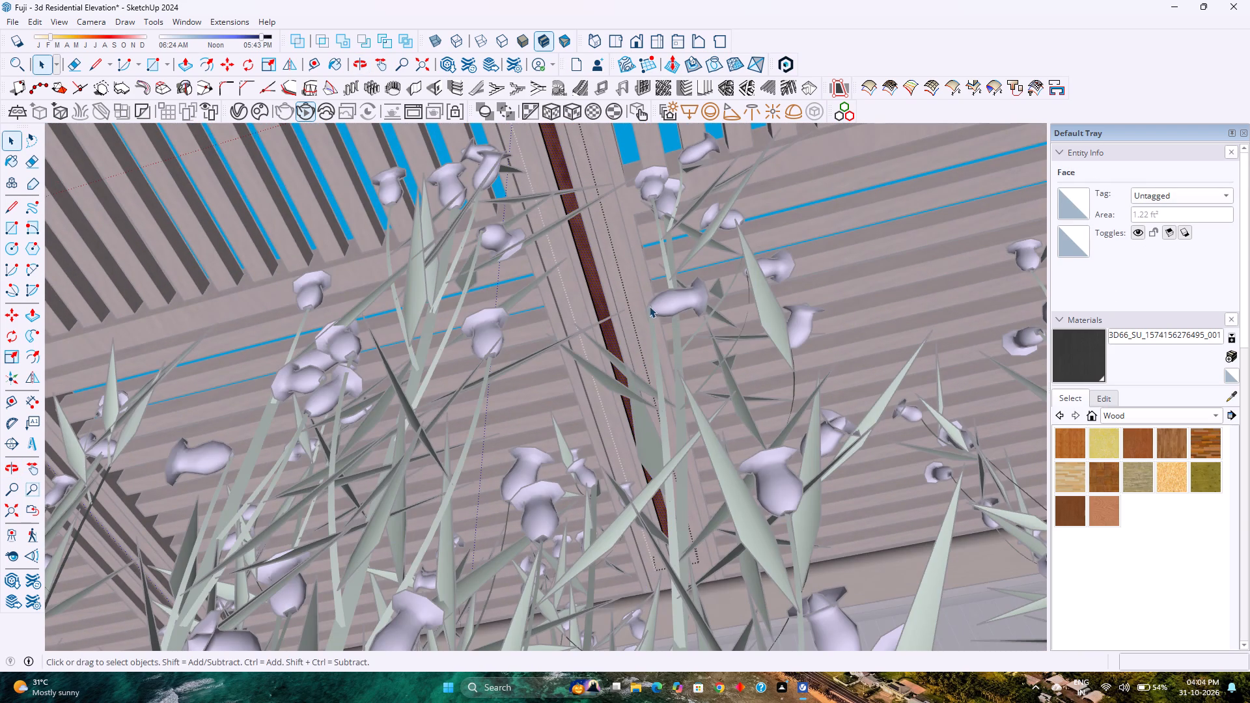
middle_click(649, 305)
middle_click(649, 305)
middle_click_drag(649, 306, 646, 372)
middle_click(653, 276, "shift")
middle_click_drag(654, 279, 657, 286, "shift")
middle_click_drag(658, 290, 669, 353, "shift")
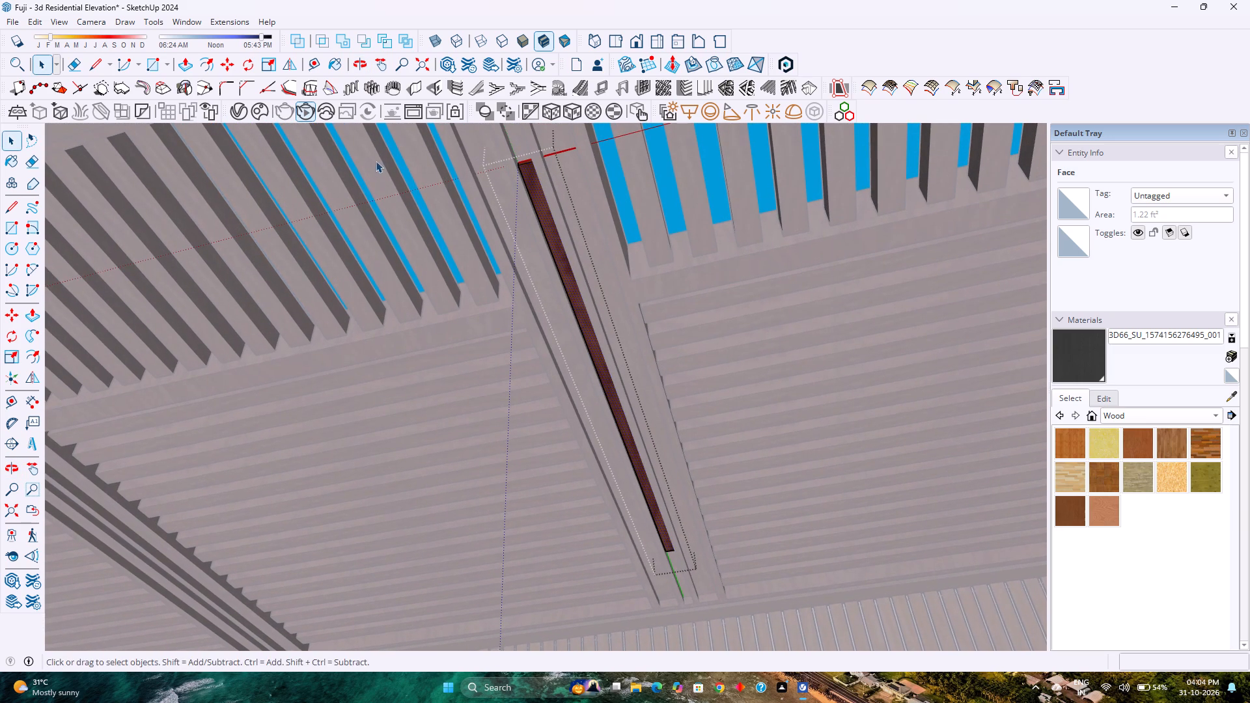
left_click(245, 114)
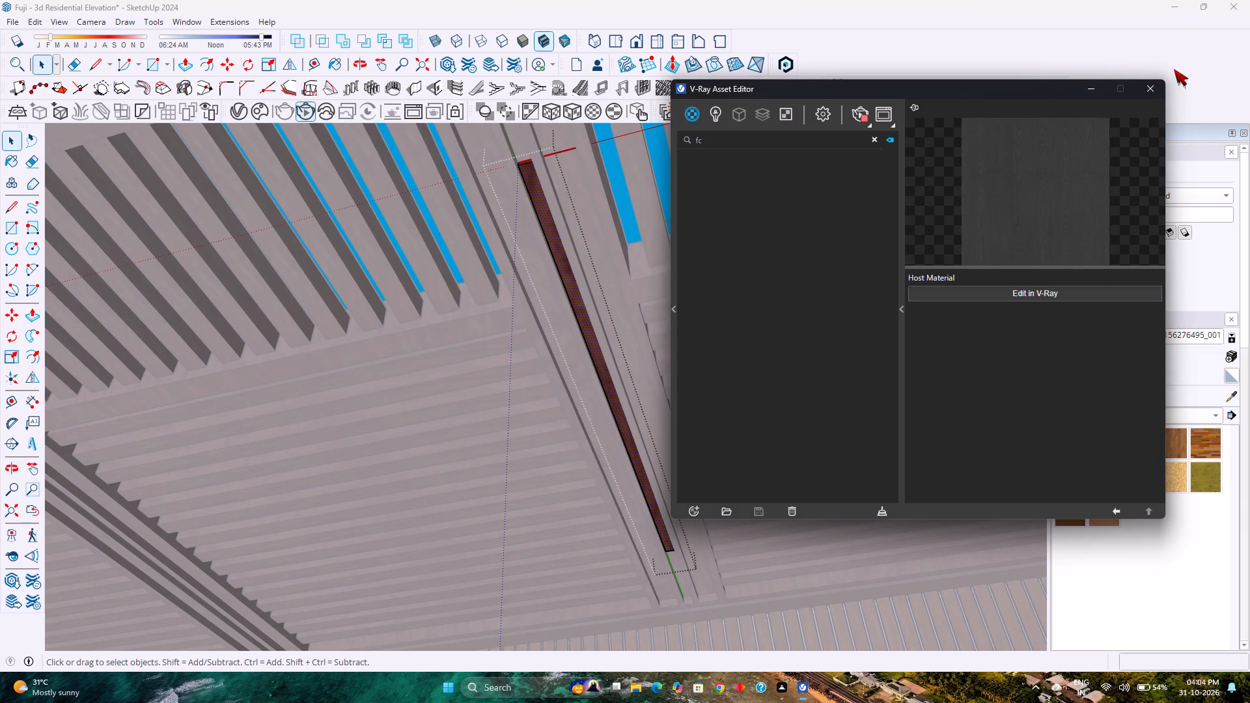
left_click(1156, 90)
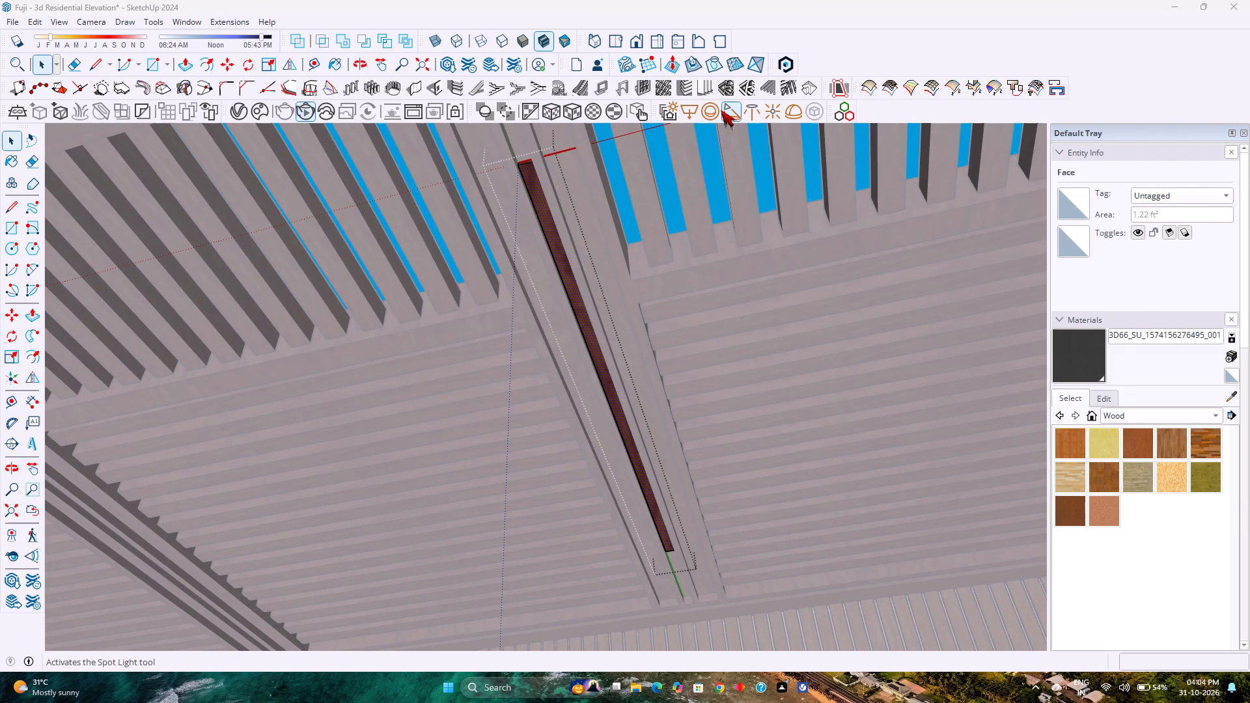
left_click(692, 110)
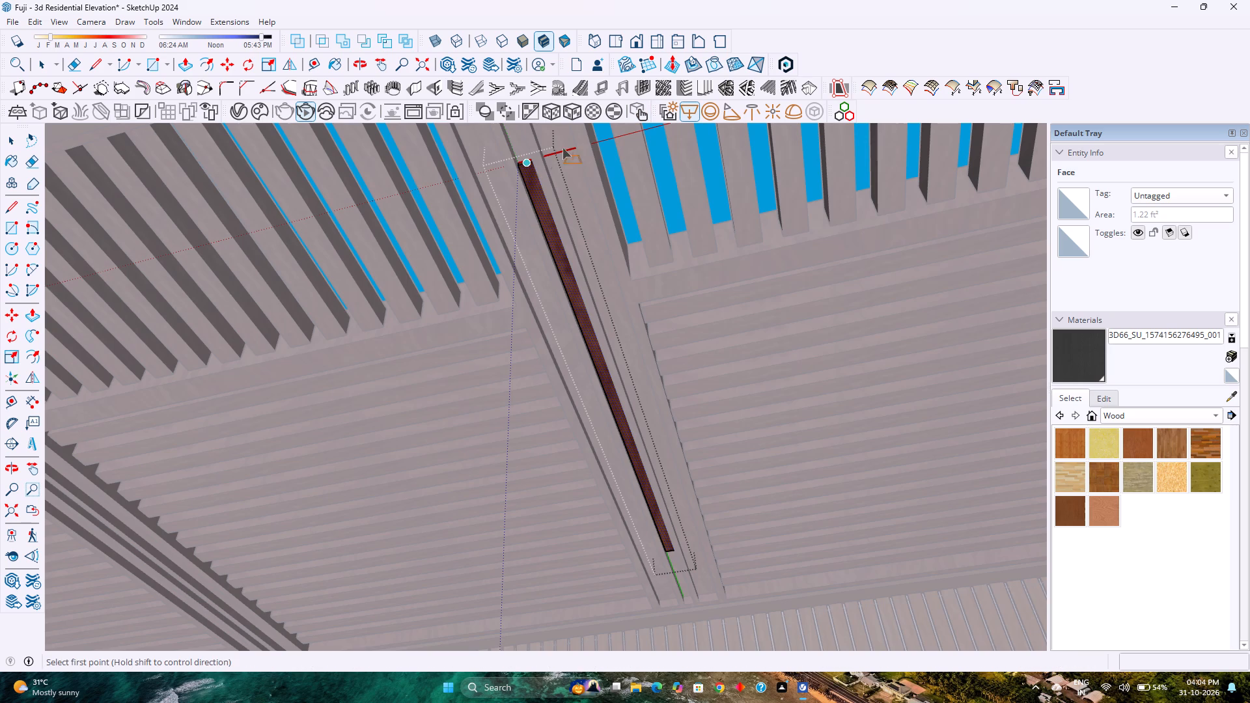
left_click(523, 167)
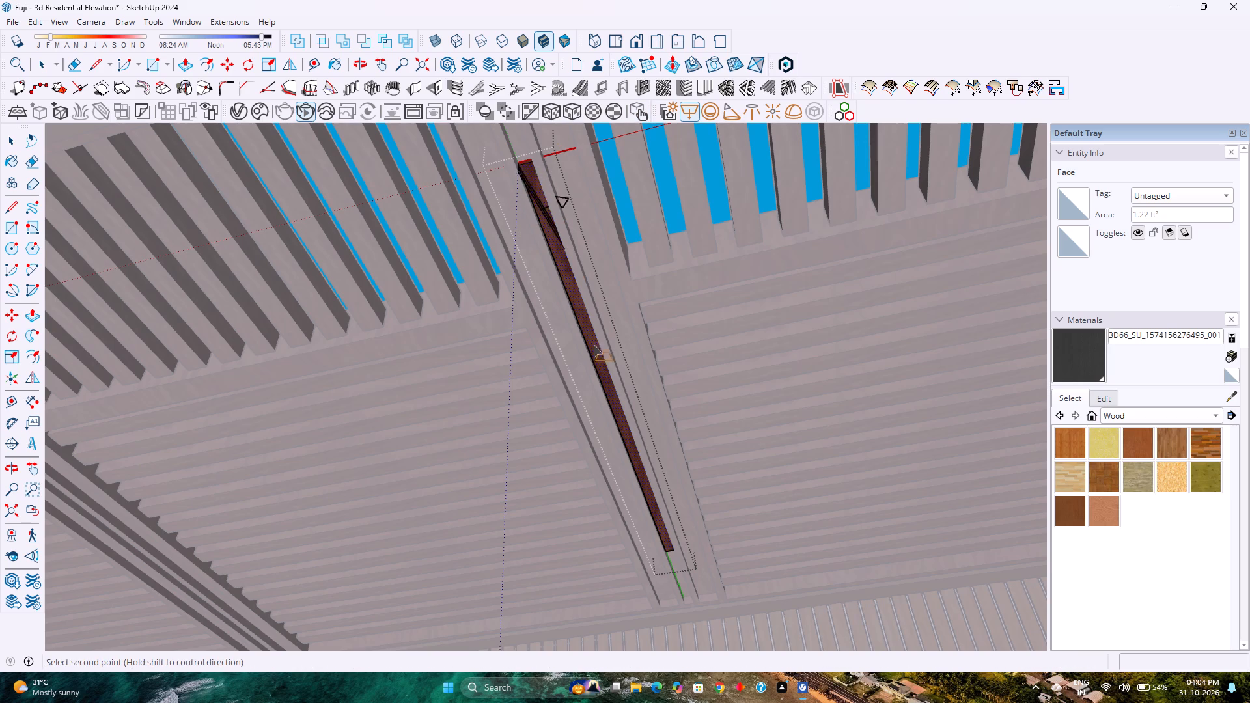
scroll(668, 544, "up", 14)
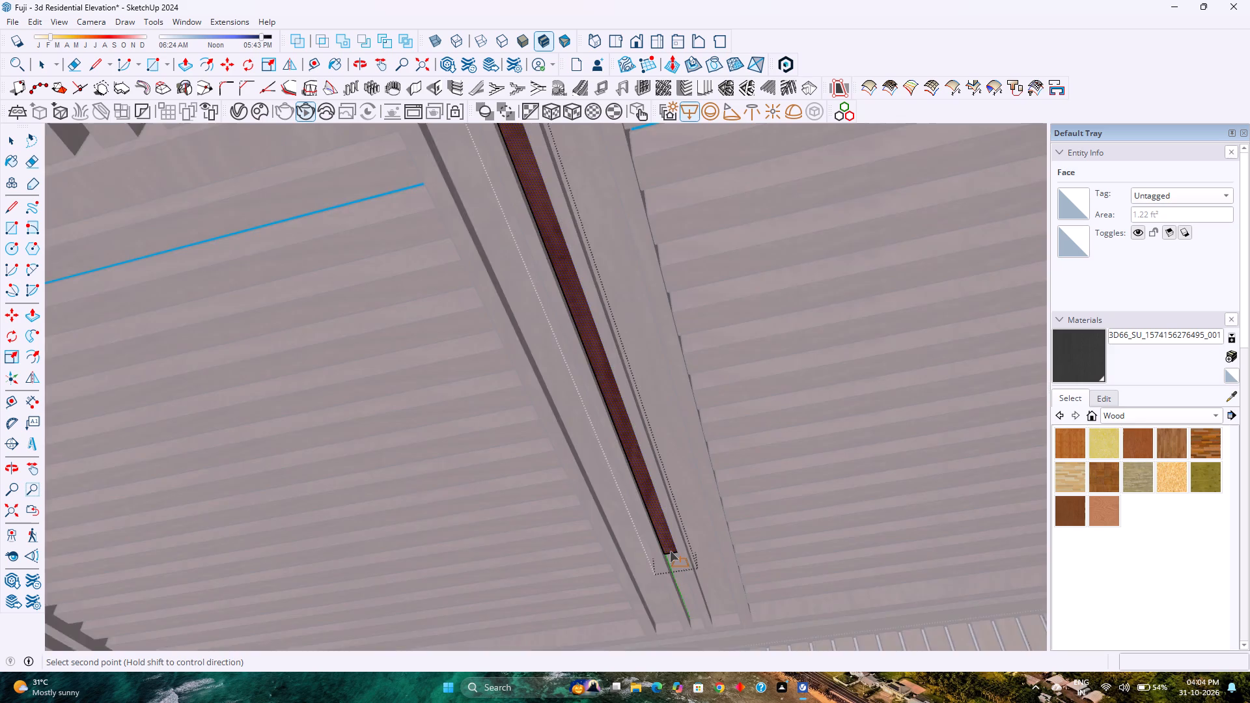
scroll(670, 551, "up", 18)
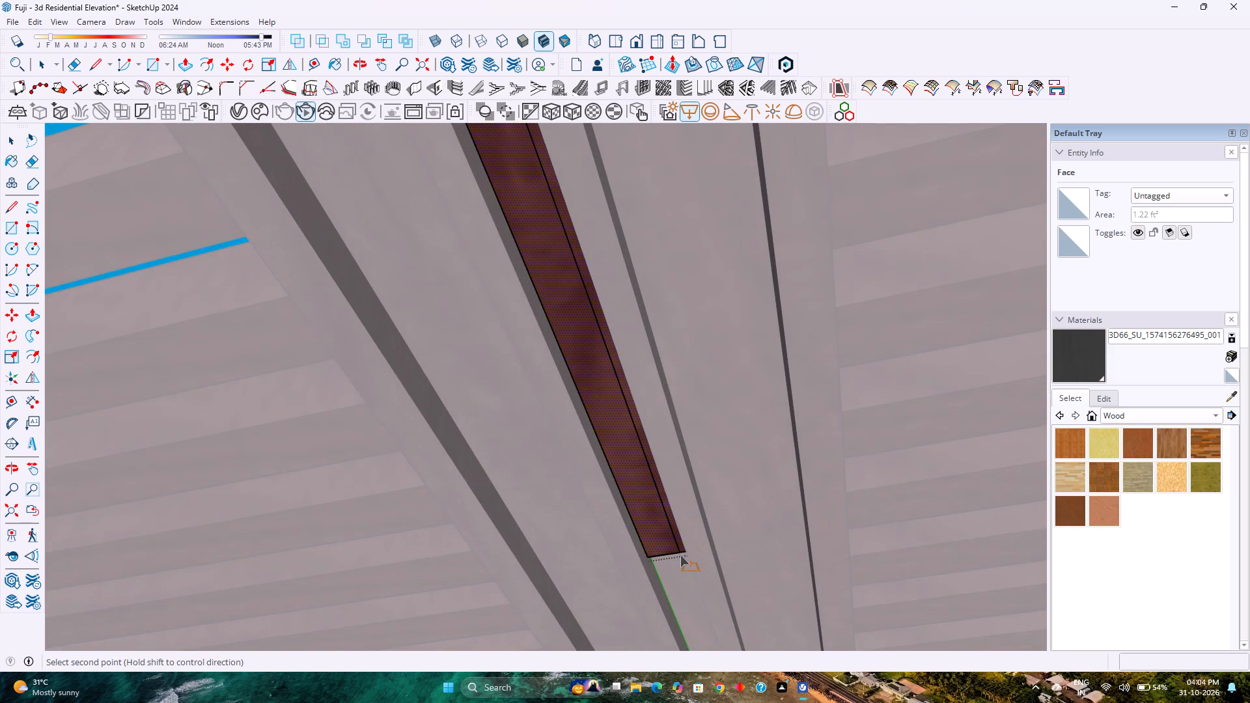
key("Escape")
Draw a V-Ray rectangle light over the strip's underside face, spanning its full length between diagonally opposite corners.
scroll(680, 555, "down", 16)
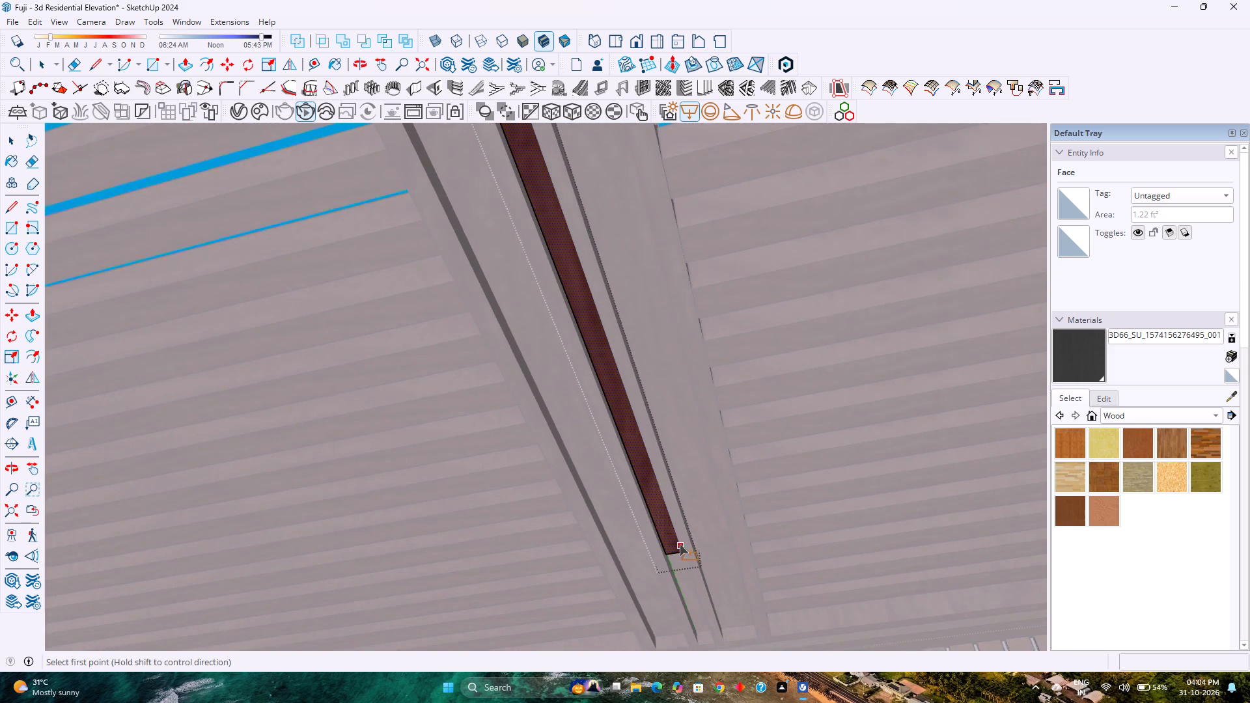
scroll(680, 543, "down", 11)
scroll(546, 241, "down", 5)
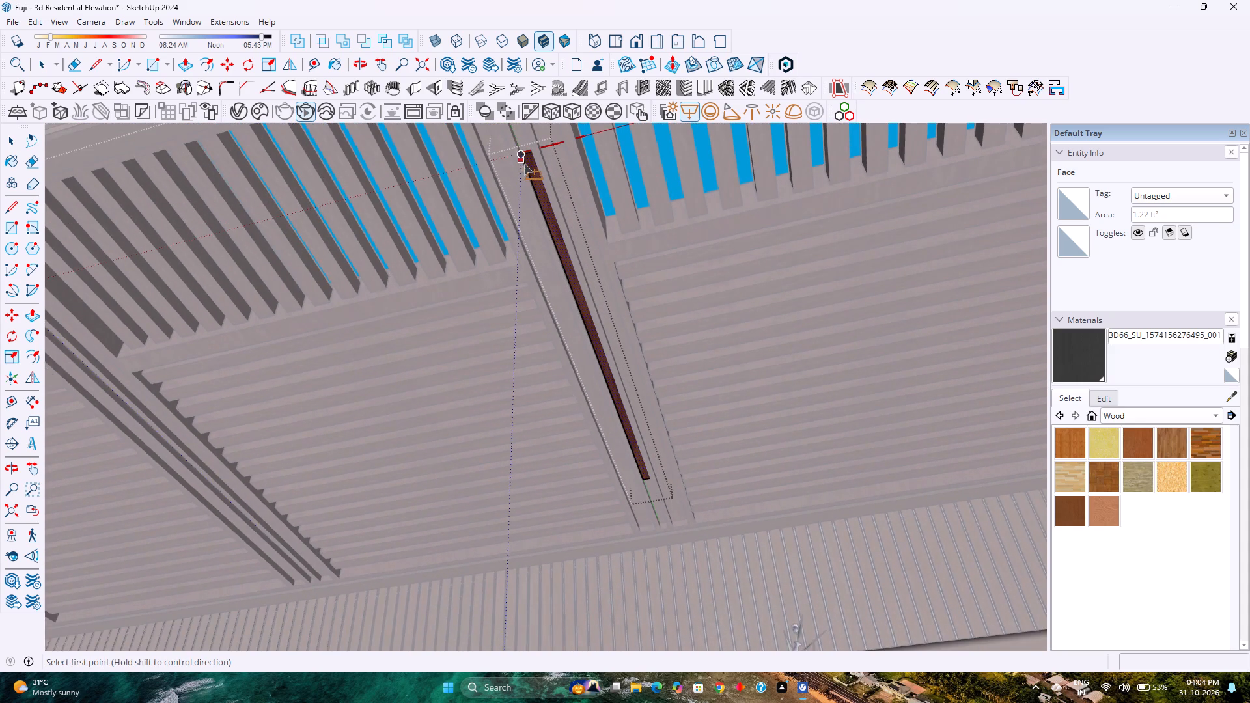
scroll(524, 156, "up", 20)
scroll(524, 156, "up", 10)
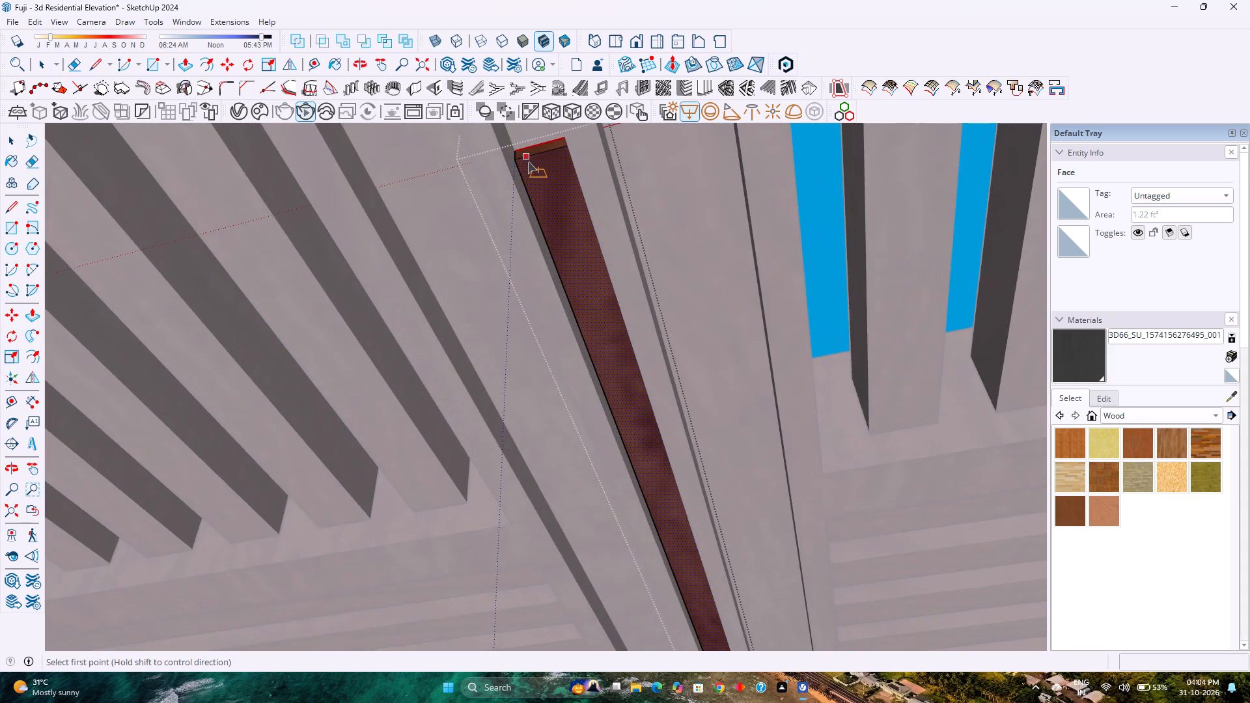
scroll(528, 161, "up", 6)
left_click(503, 158)
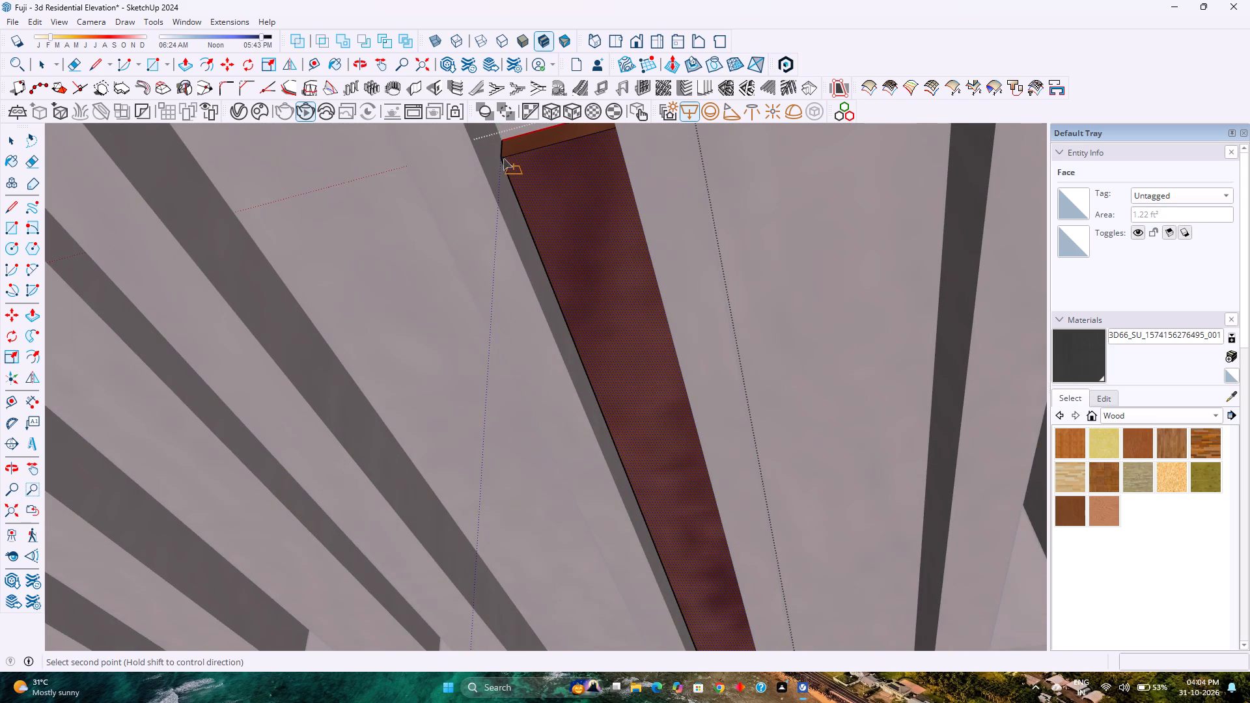
scroll(667, 361, "down", 20)
scroll(667, 361, "down", 2)
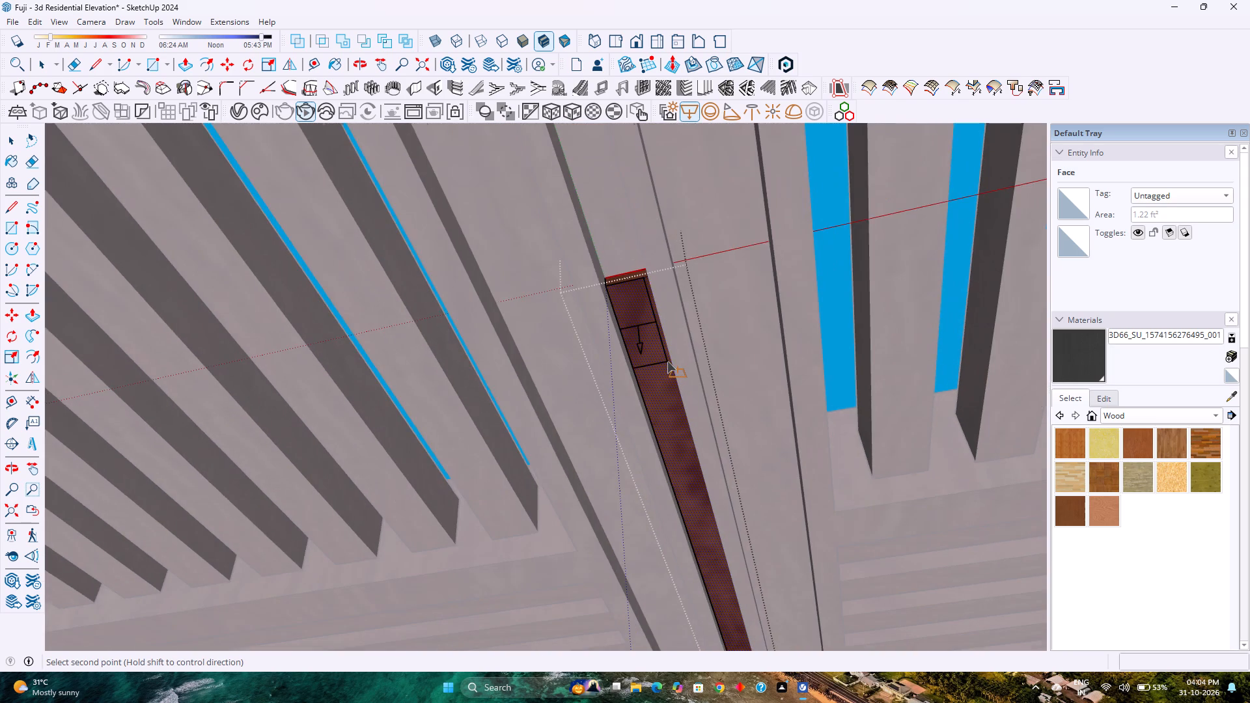
scroll(667, 361, "down", 20)
scroll(667, 366, "down", 5)
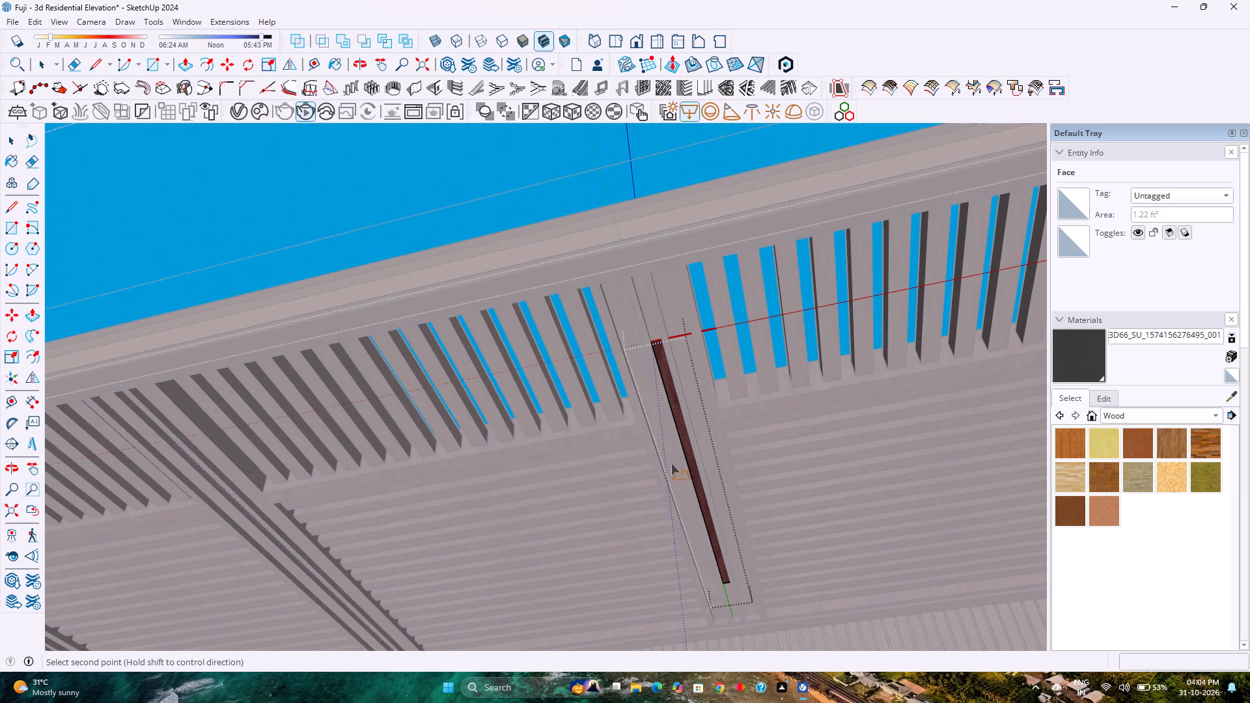
scroll(732, 594, "up", 17)
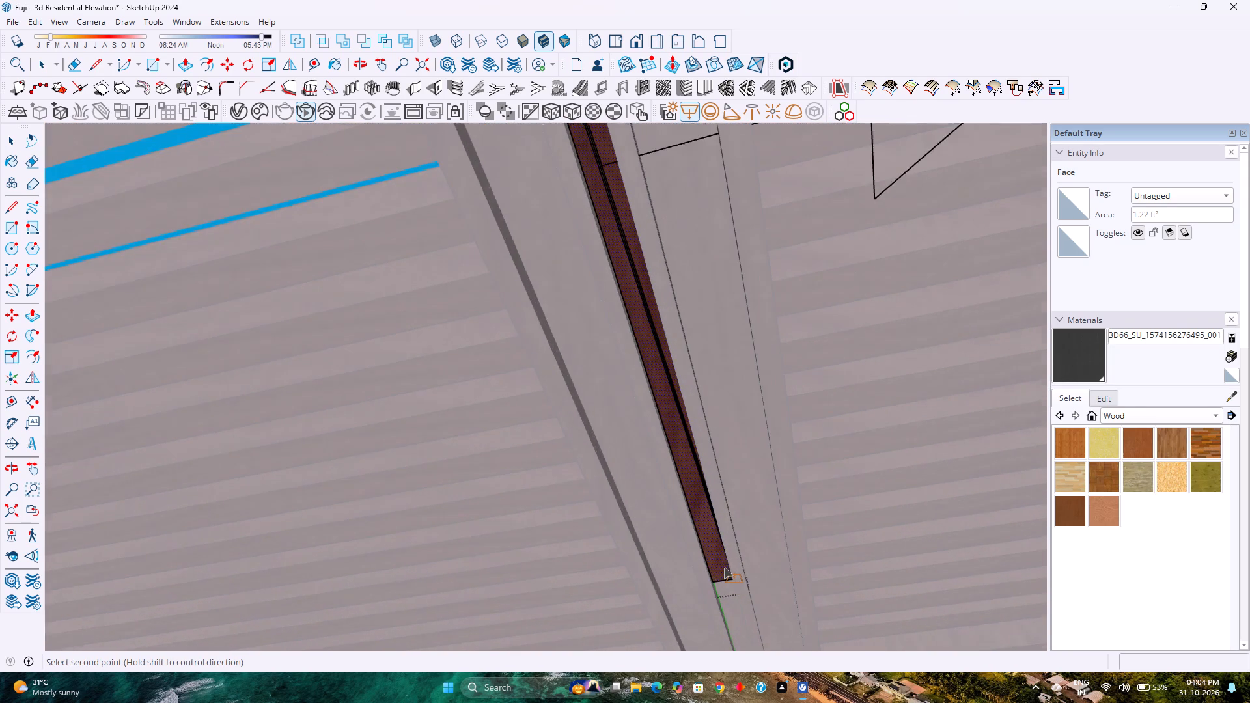
scroll(724, 567, "up", 16)
scroll(731, 575, "up", 9)
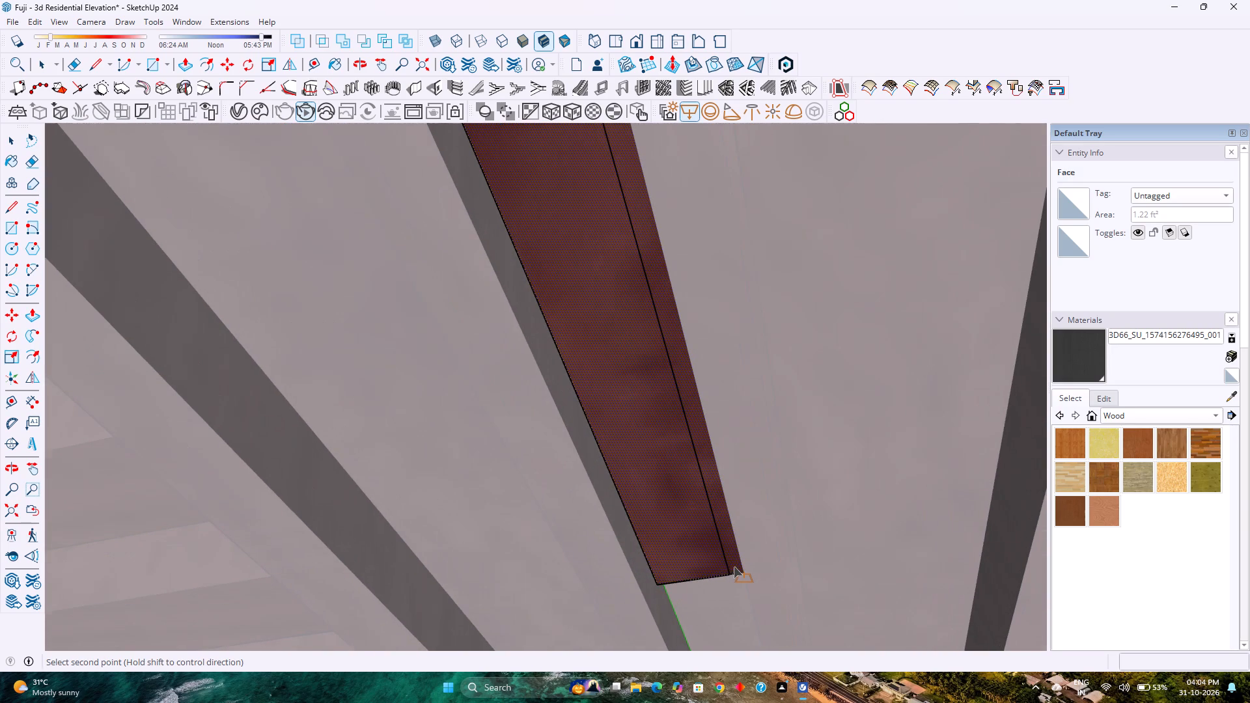
key("Up")
scroll(734, 566, "down", 3)
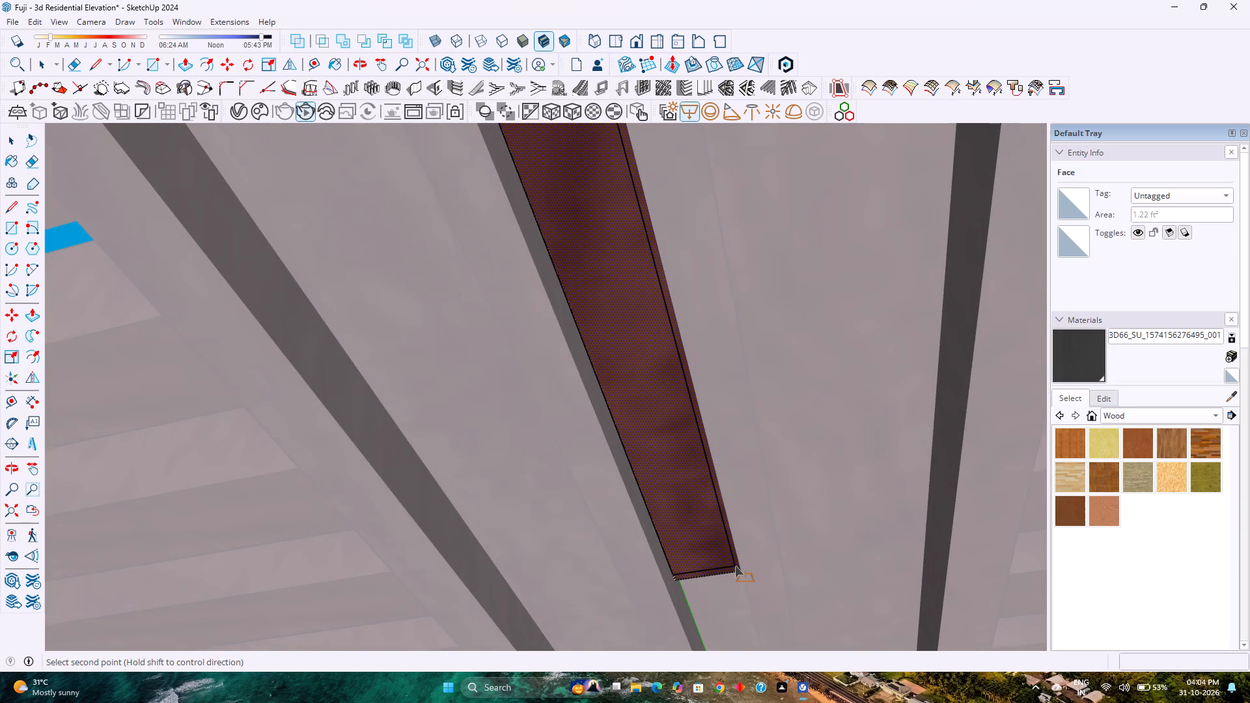
scroll(735, 566, "up", 9)
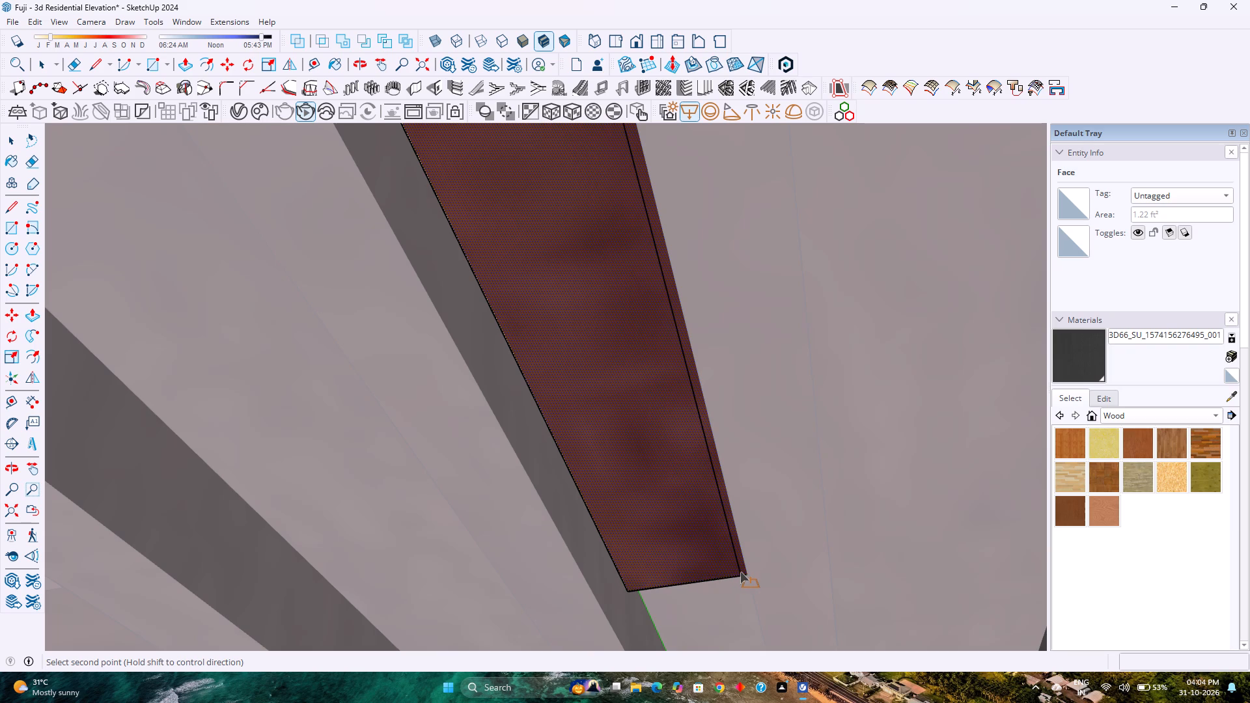
scroll(730, 563, "up", 7)
middle_click_drag(730, 564, 805, 630)
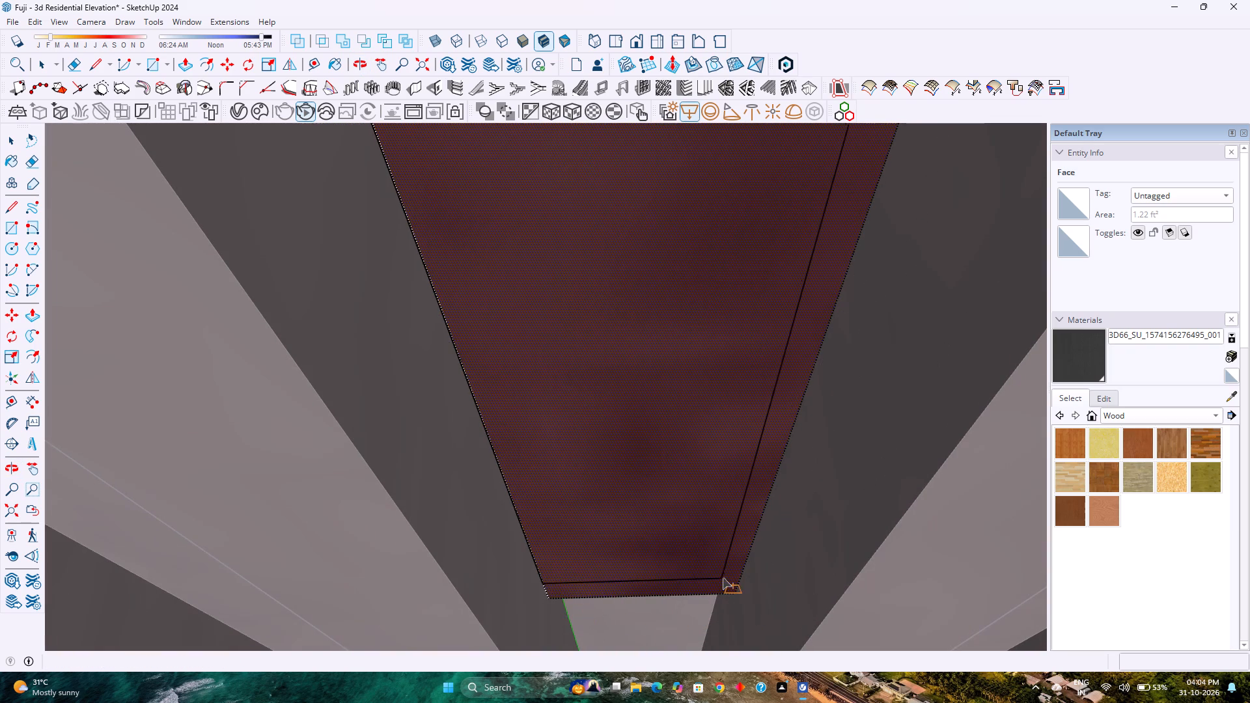
left_click(736, 587)
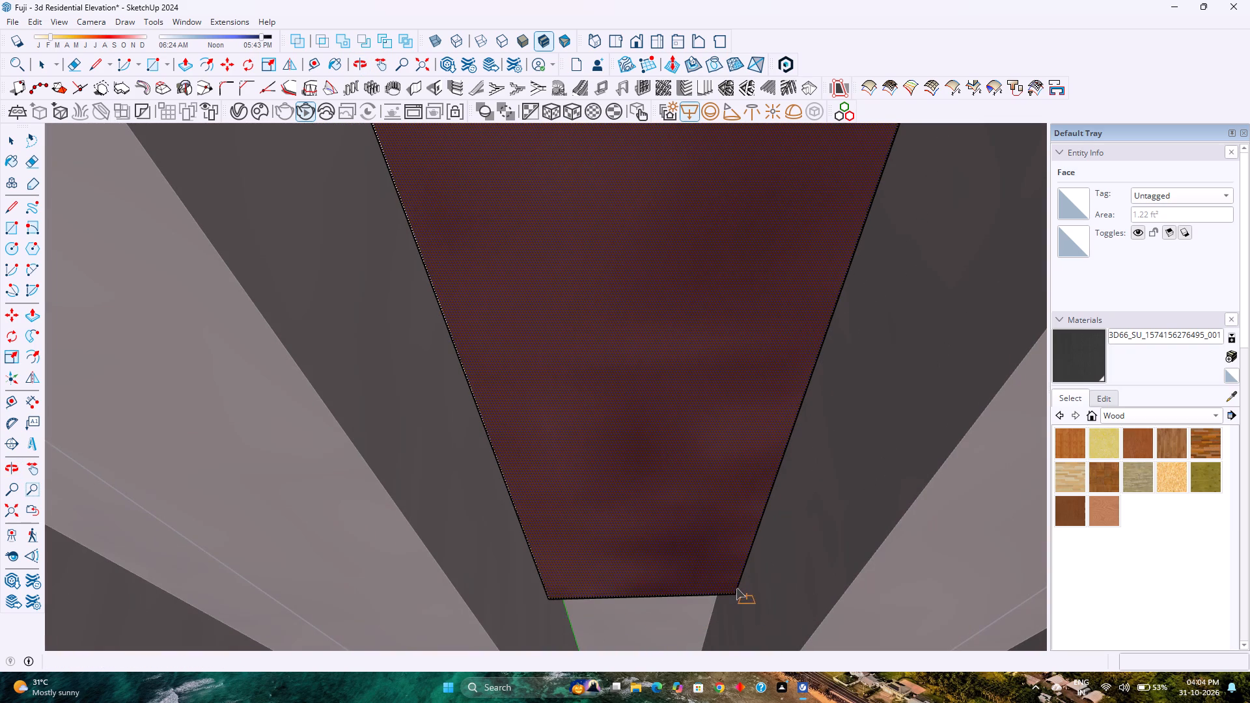
Finish editing the strip component, leave its enclosing ceiling groups, and show the house from the front.
scroll(708, 543, "down", 5)
scroll(706, 532, "down", 20)
scroll(706, 532, "down", 16)
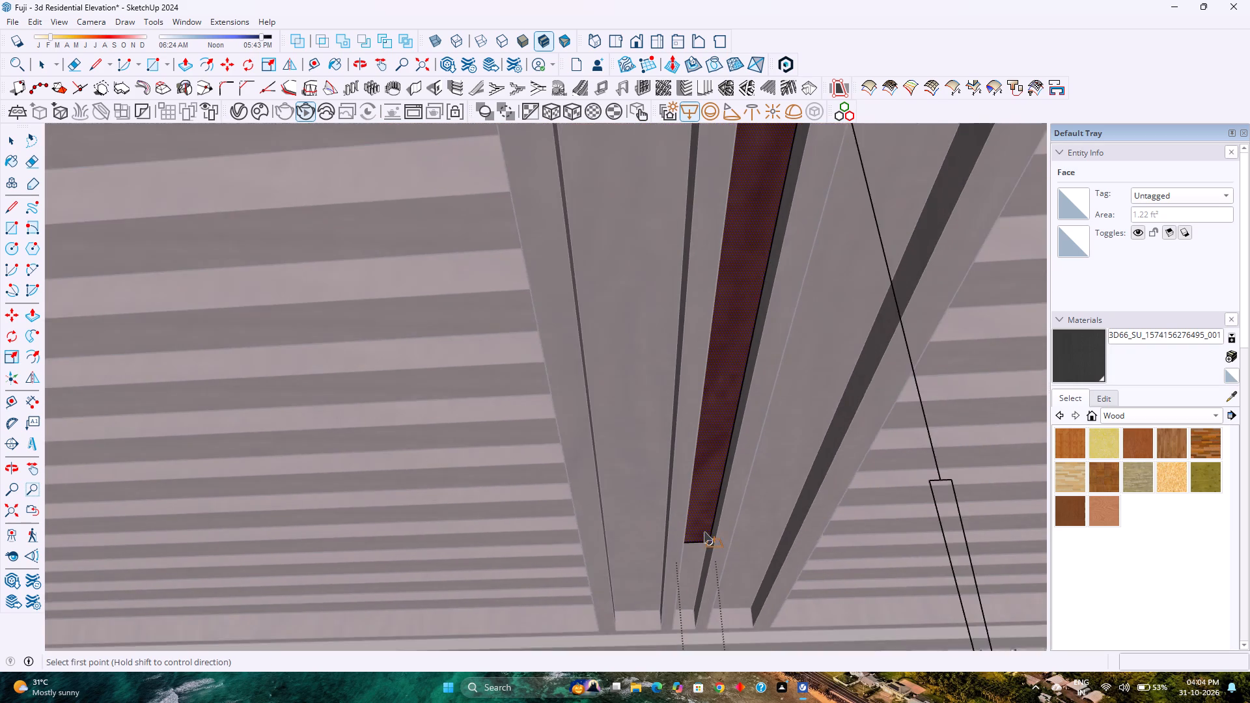
scroll(704, 531, "down", 12)
scroll(701, 529, "down", 16)
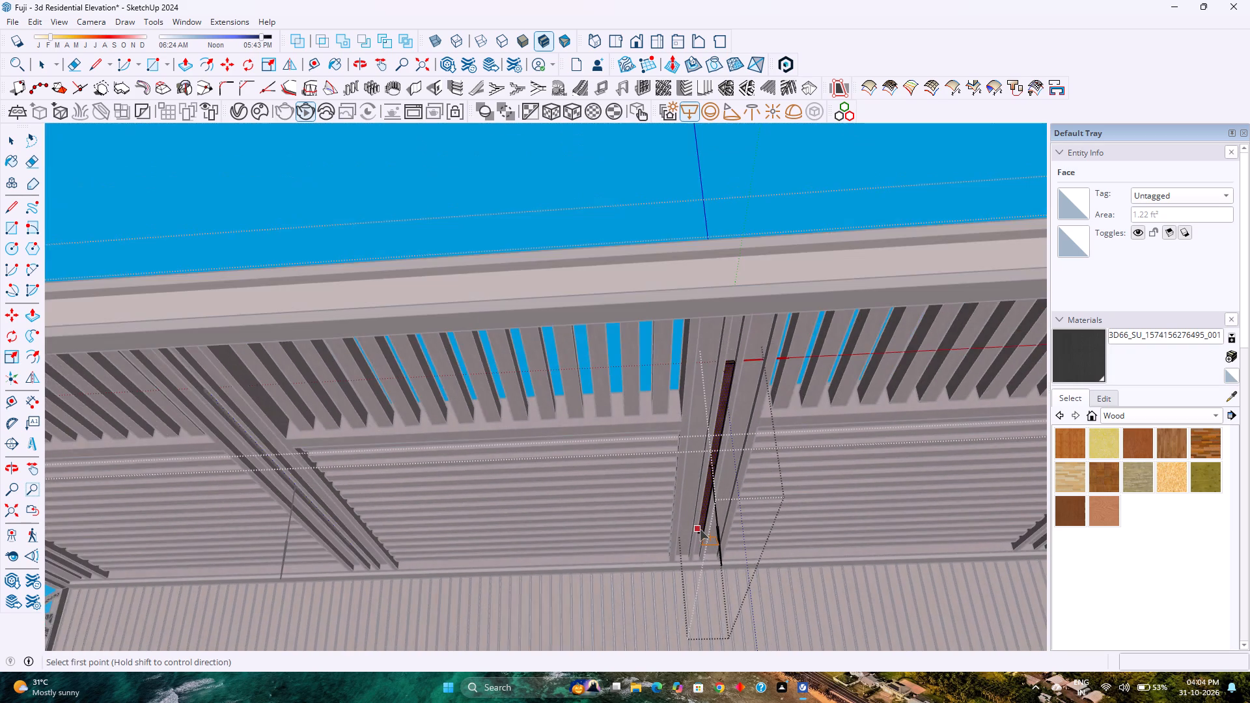
scroll(700, 529, "down", 9)
key("space")
scroll(697, 526, "down", 5)
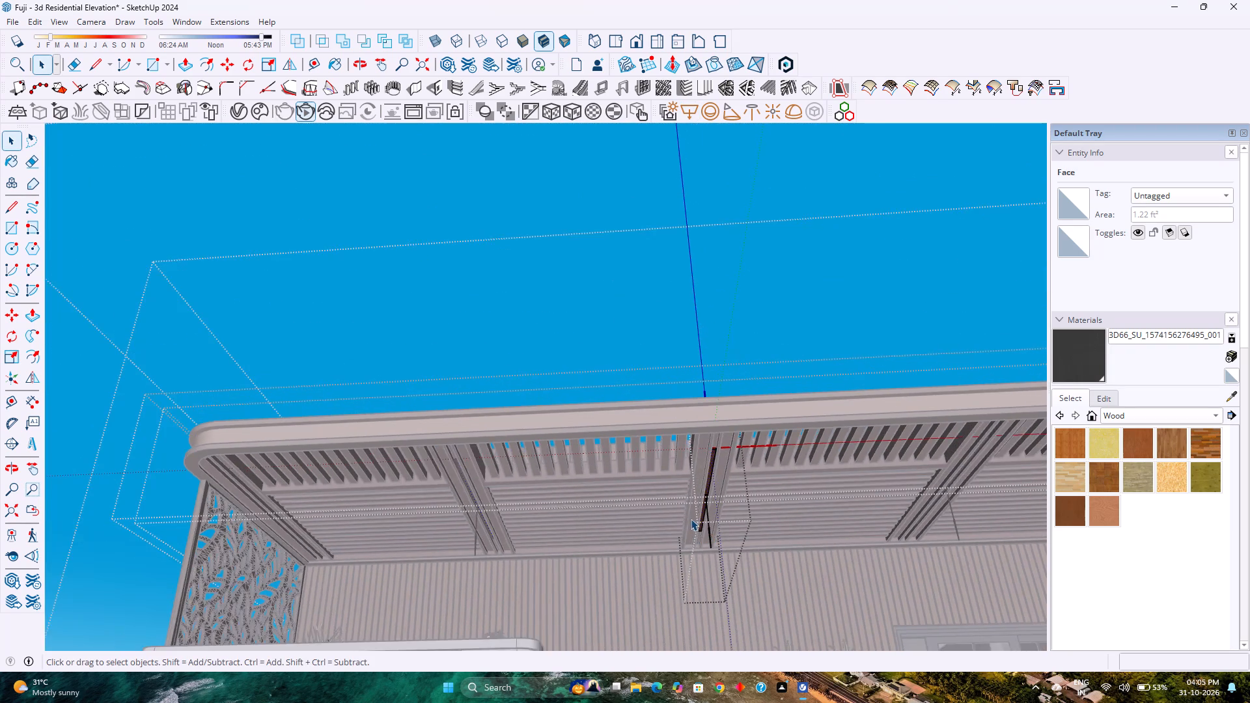
scroll(691, 519, "down", 12)
key("Escape")
scroll(660, 469, "down", 5)
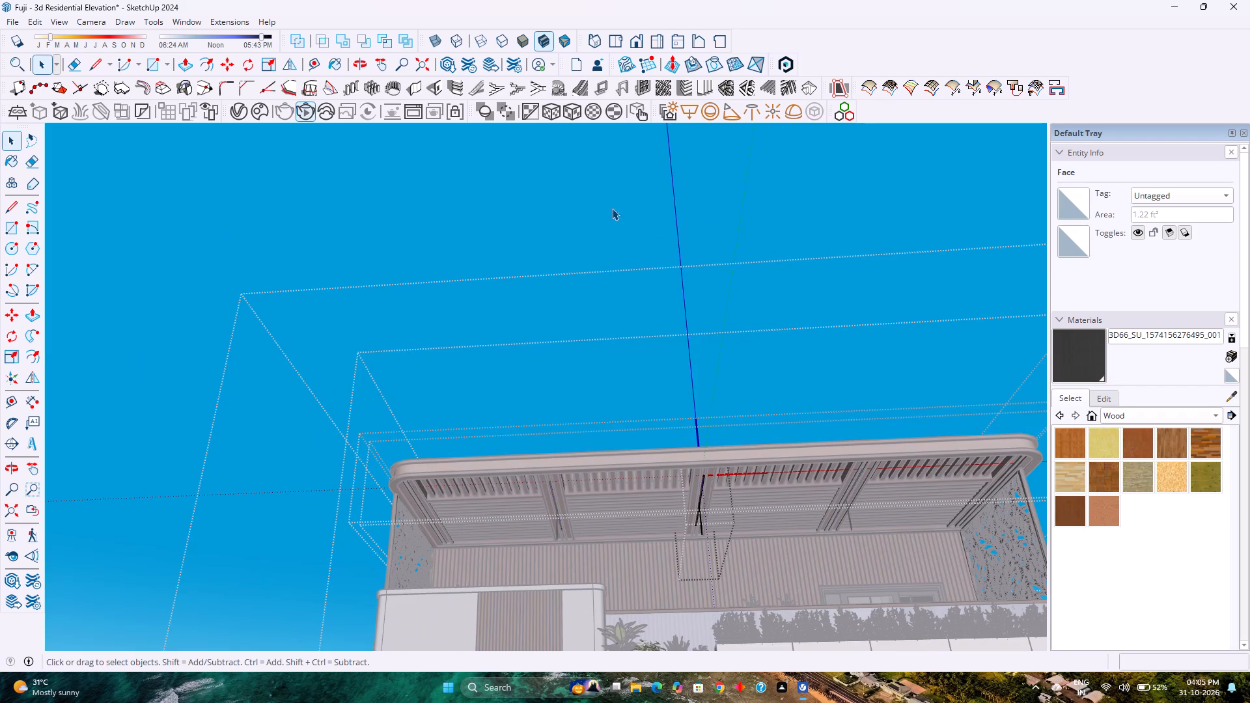
key("Escape")
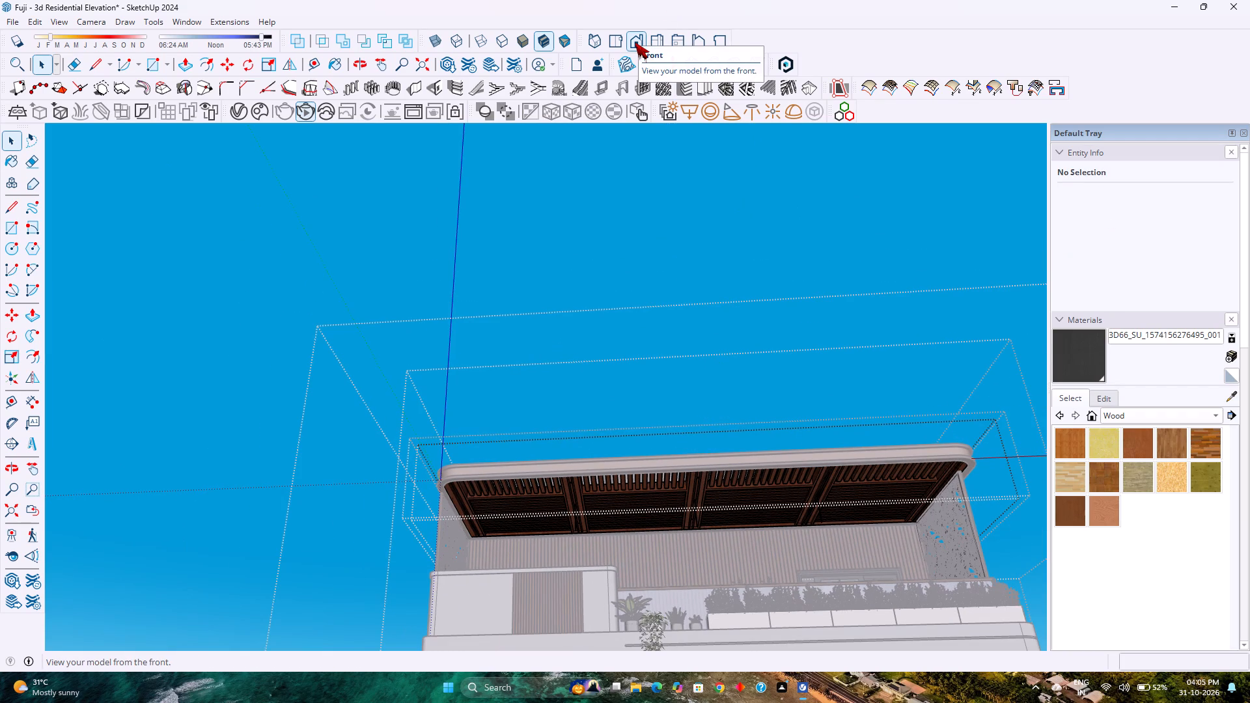
left_click(635, 42)
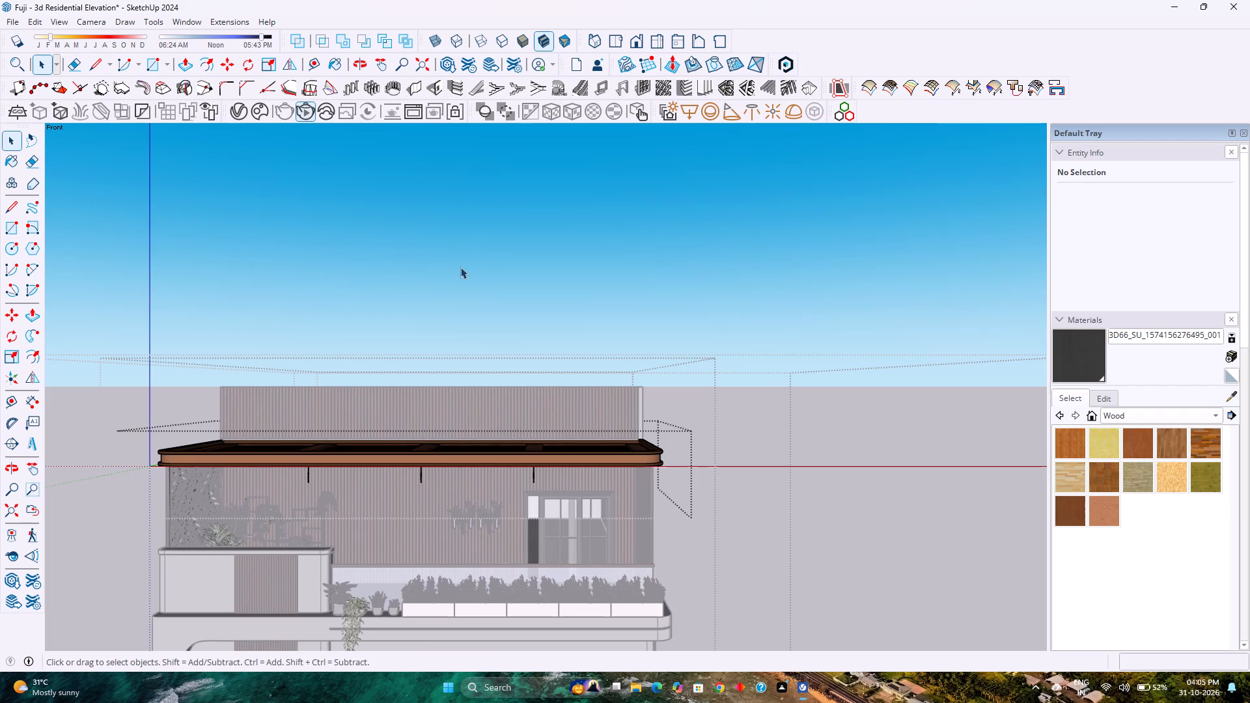
scroll(460, 267, "down", 7)
key("Escape")
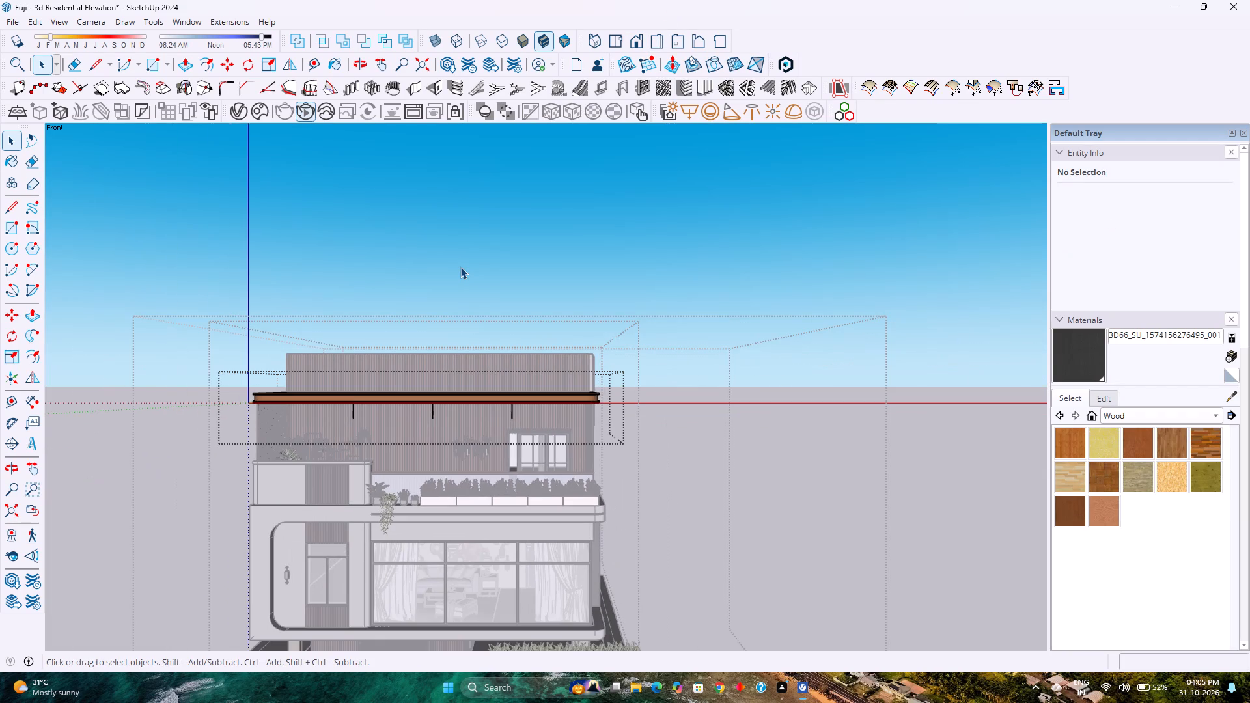
scroll(461, 267, "down", 5)
key("Escape")
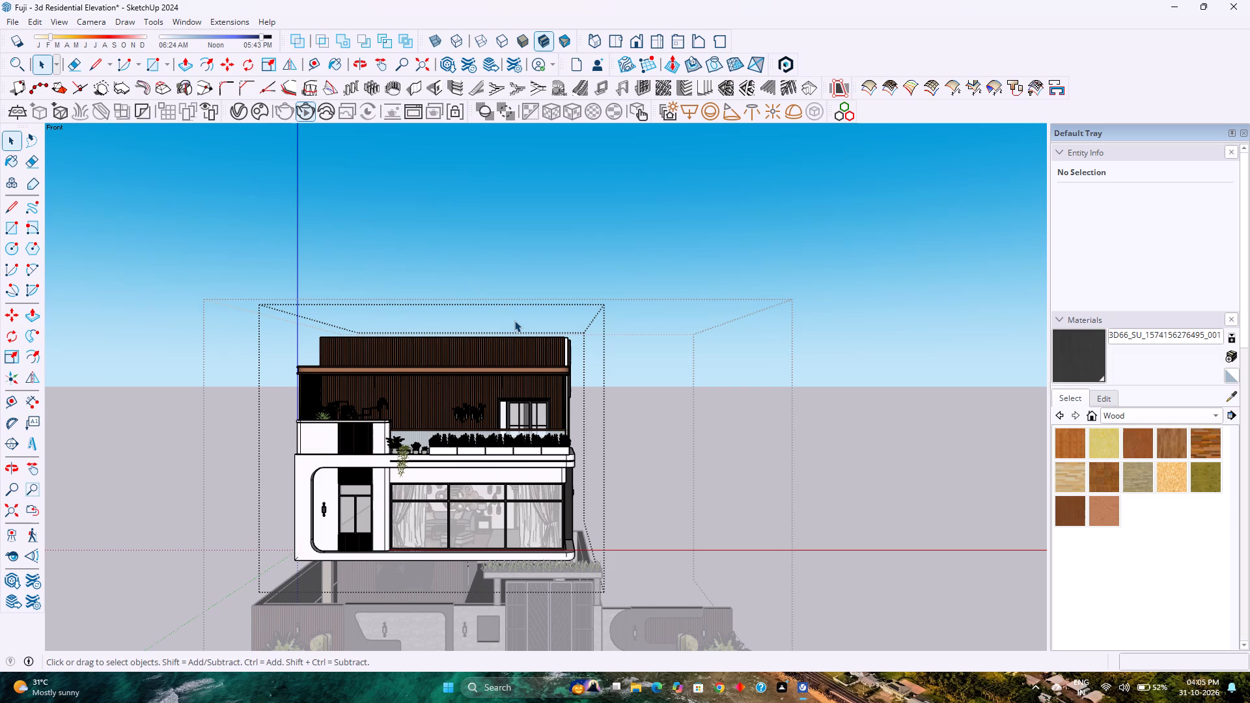
Examine the whole house elevation in perspective, from the front and from the corner on the gate side.
scroll(515, 320, "down", 4)
middle_click_drag(596, 415, 560, 417)
middle_click_drag(552, 417, 471, 427)
middle_click(471, 427)
scroll(479, 417, "up", 4)
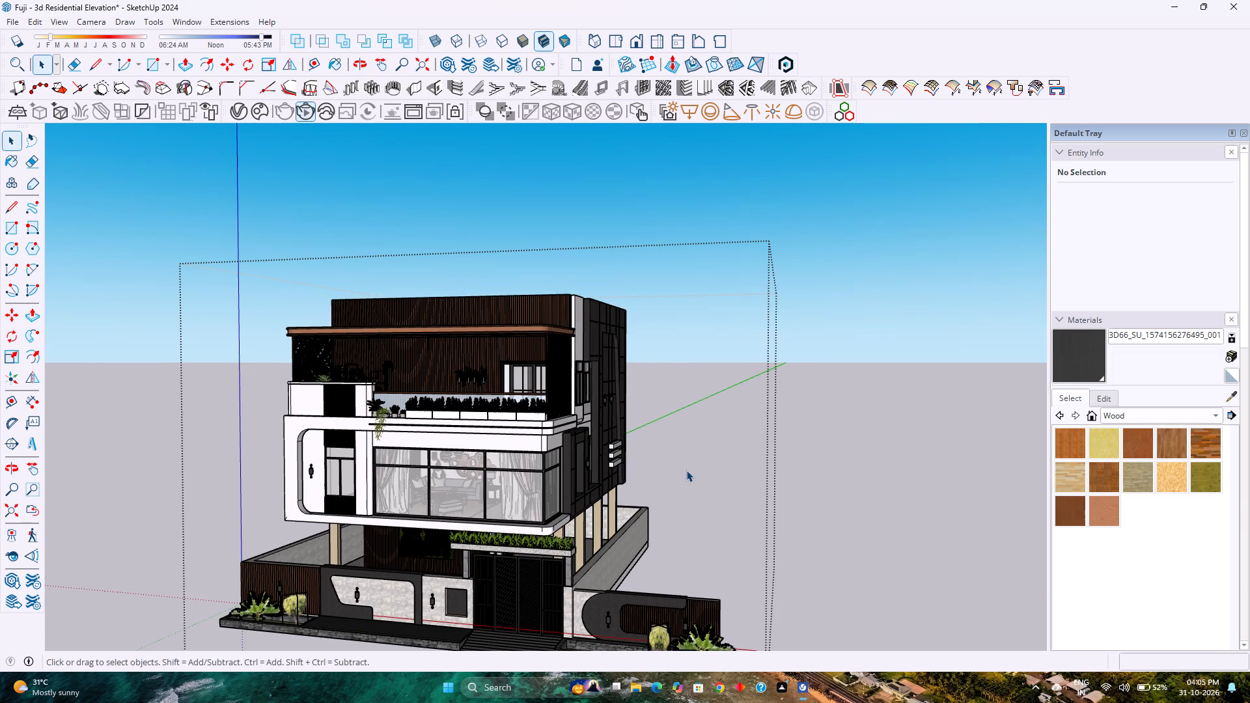
middle_click(686, 463, "shift")
middle_click_drag(686, 456, 675, 438, "shift")
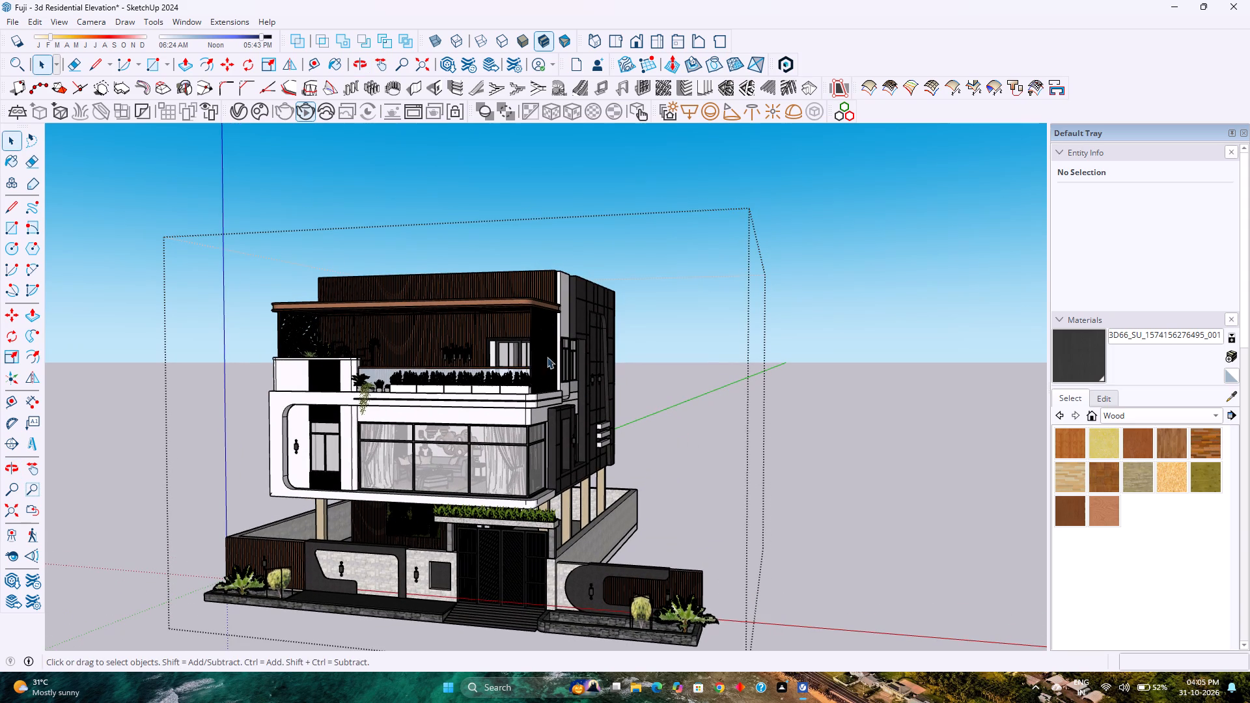
scroll(592, 357, "up", 1)
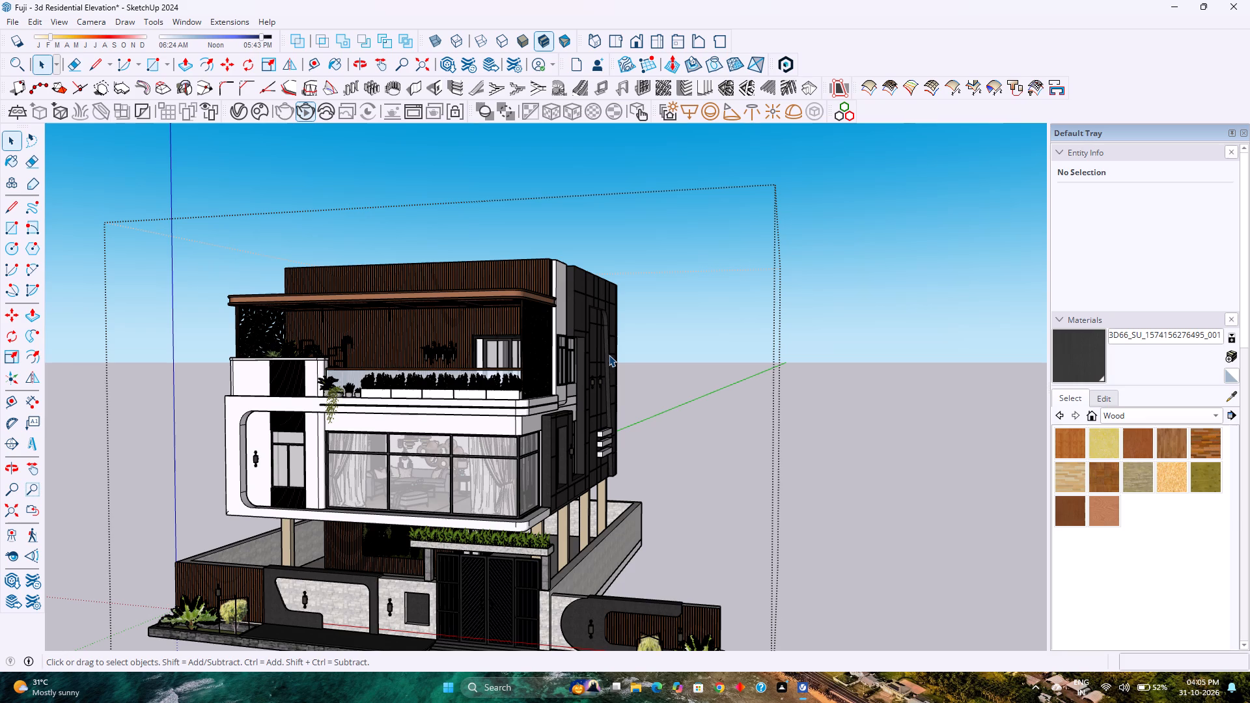
scroll(609, 355, "down", 3)
scroll(609, 358, "up", 2)
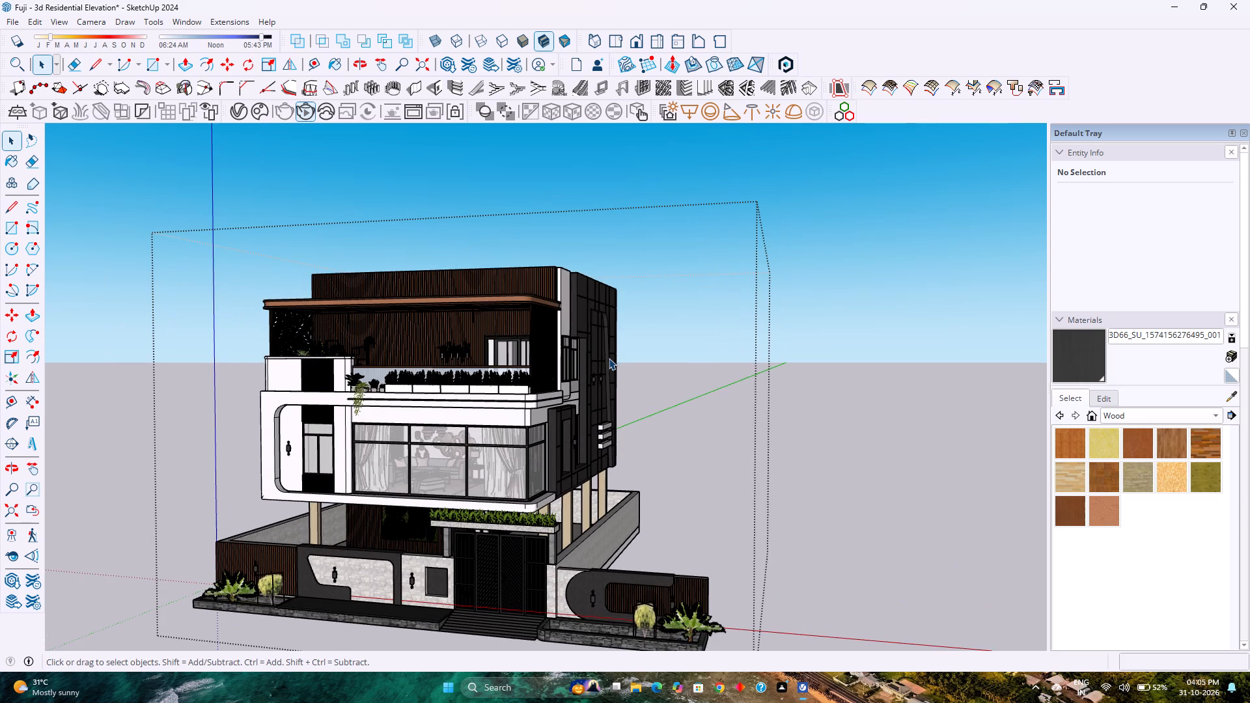
middle_click_drag(641, 427, 650, 402, "shift")
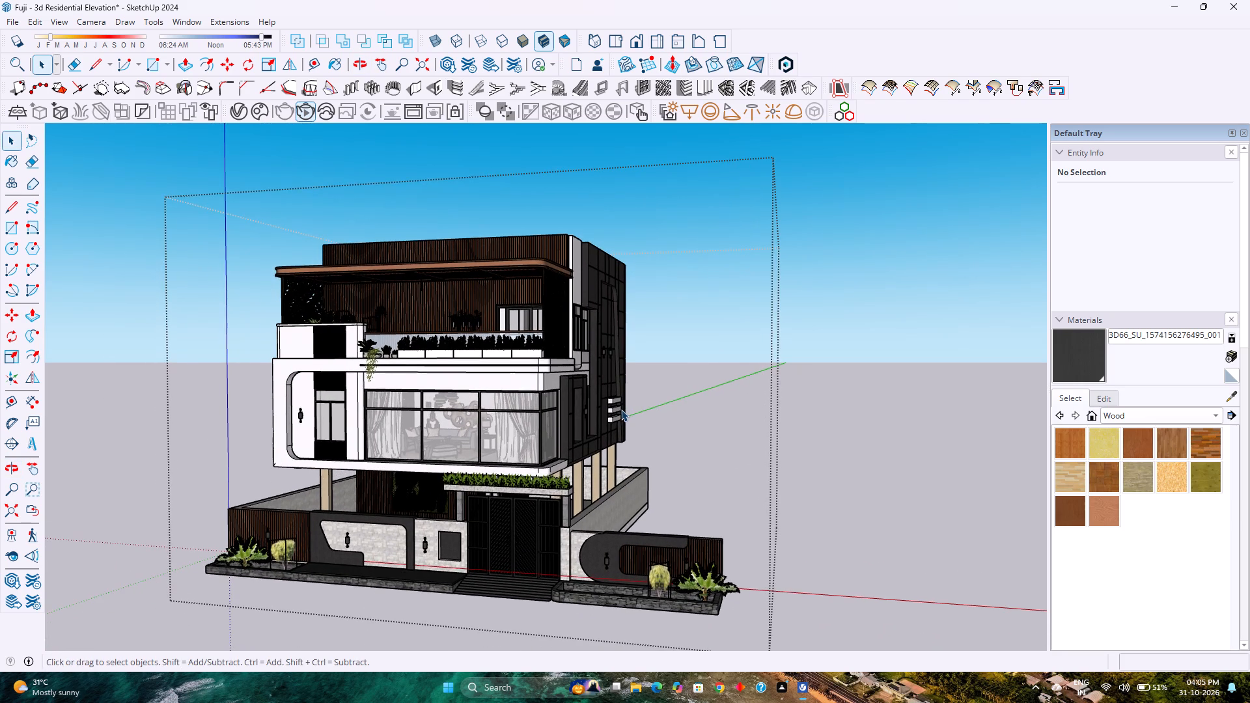
scroll(621, 409, "up", 1)
middle_click(624, 404, "shift")
middle_click_drag(637, 389, 644, 376, "shift")
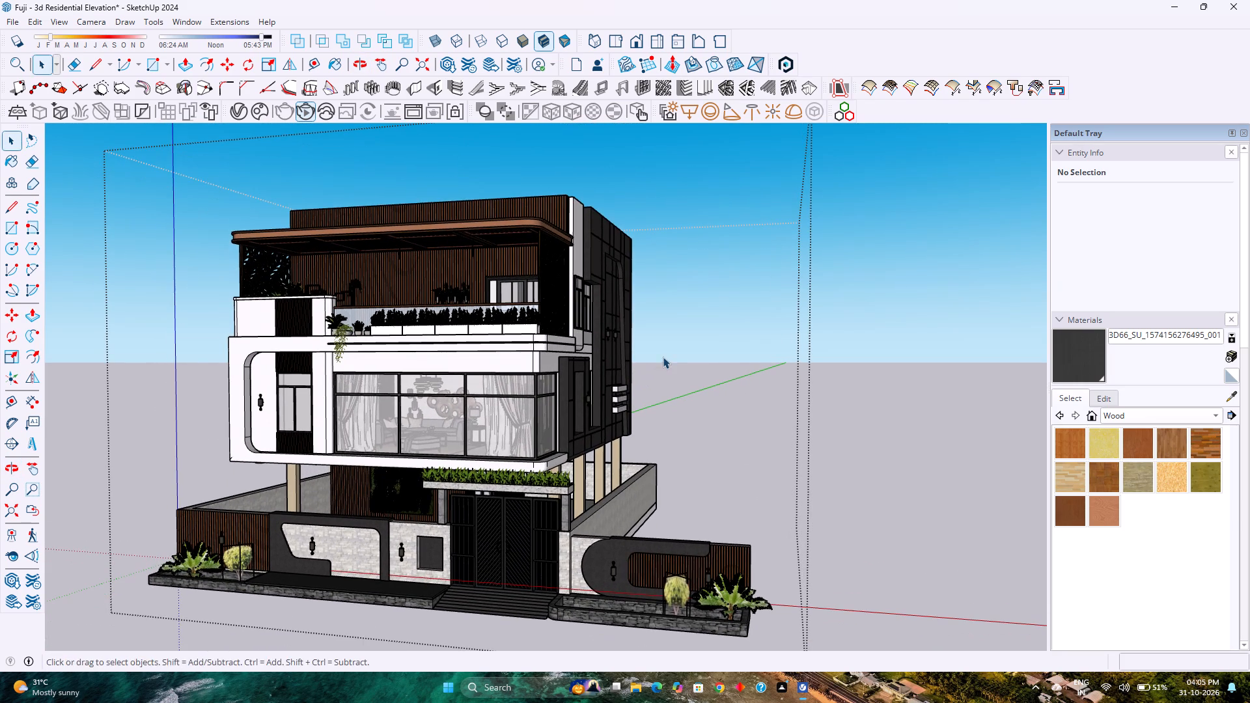
middle_click(663, 357)
middle_click_drag(663, 359, 663, 415)
middle_click_drag(663, 415, 635, 376)
middle_click(635, 376)
middle_click(635, 376)
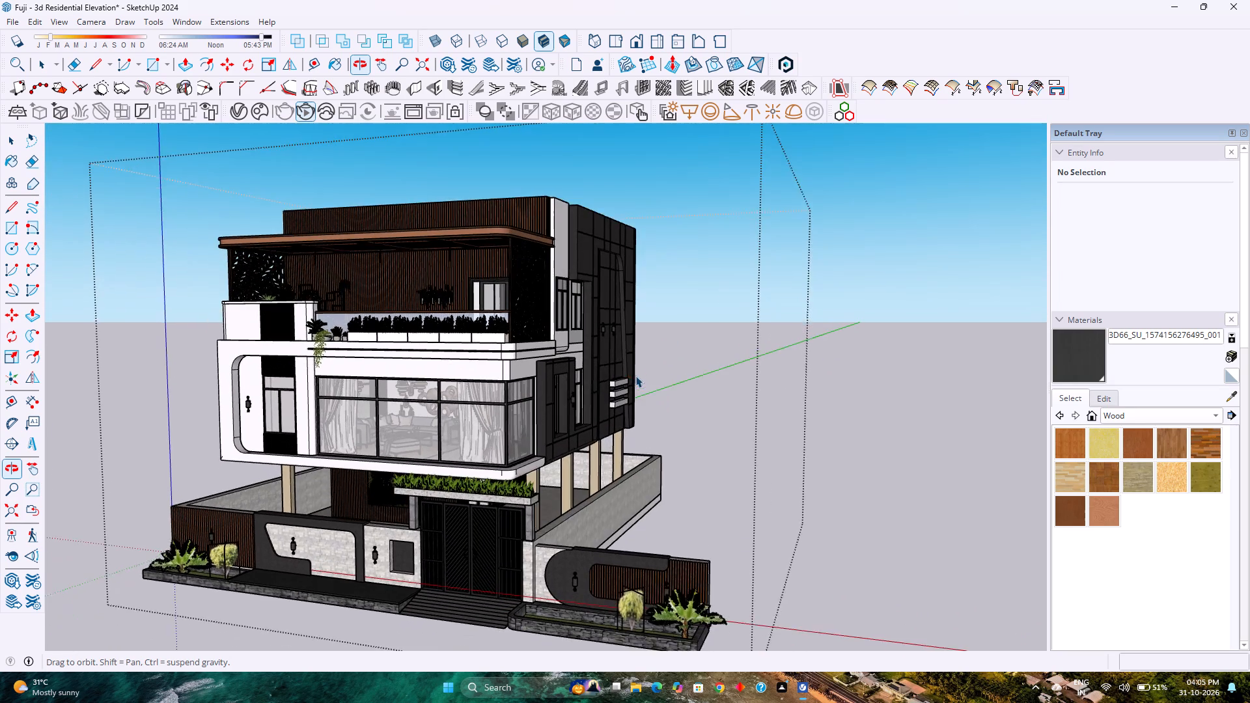
middle_click_drag(588, 380, 697, 362, "shift")
middle_click(698, 362, "shift")
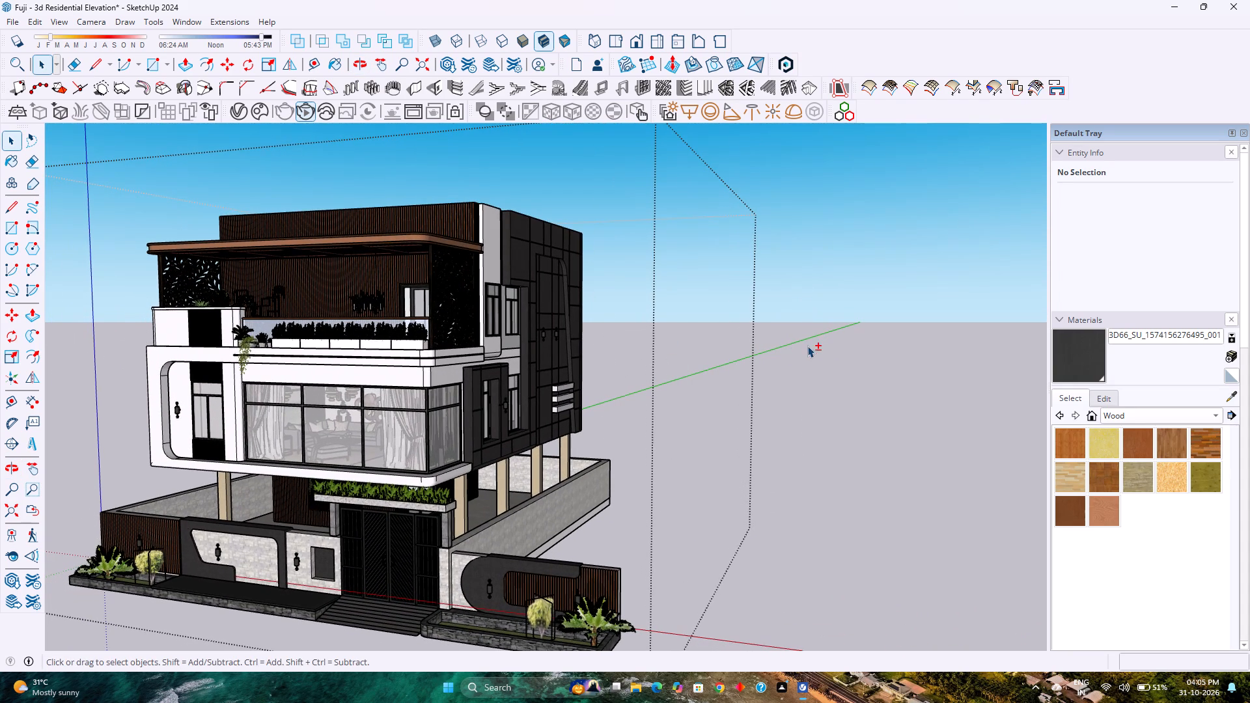
middle_click(811, 346, "shift")
middle_click(132, 370, "shift")
middle_click(132, 370, "shift")
middle_click(132, 370, "shift")
middle_click_drag(135, 372, 203, 381, "shift")
middle_click(203, 381, "shift")
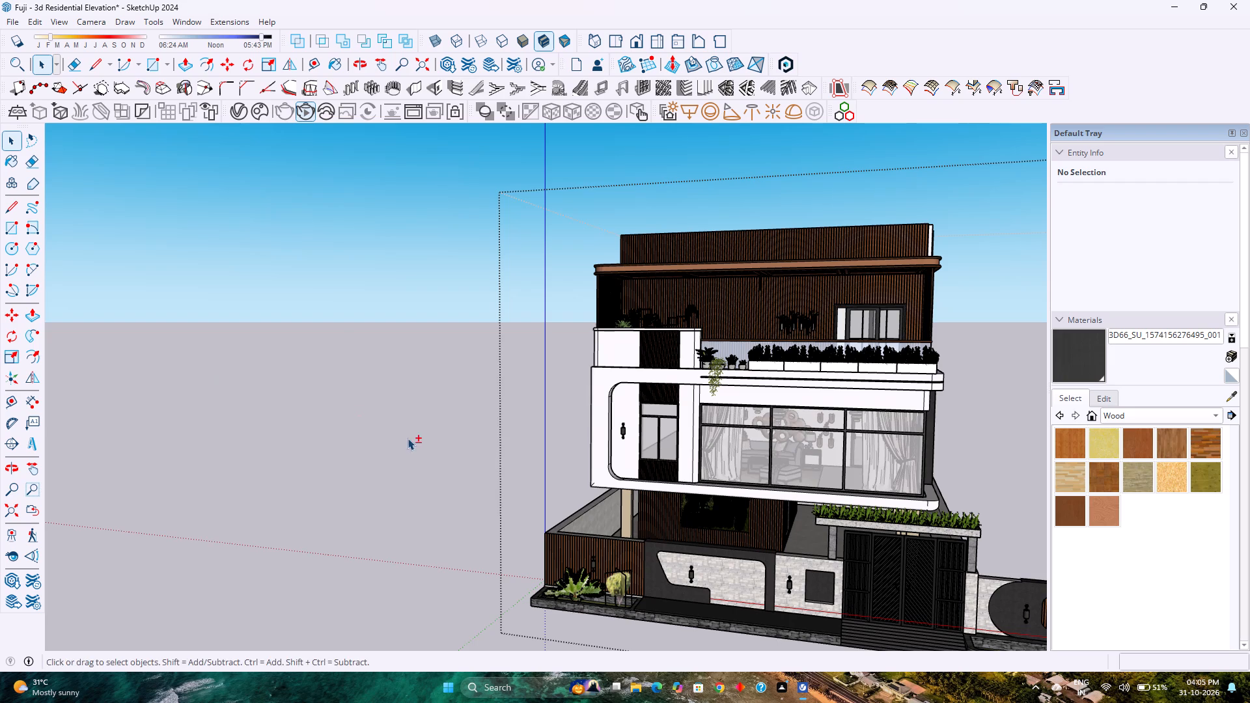
middle_click(404, 436, "shift")
middle_click(396, 431, "shift")
middle_click(392, 430, "shift")
middle_click_drag(294, 393, 201, 362, "shift")
middle_click(201, 362, "shift")
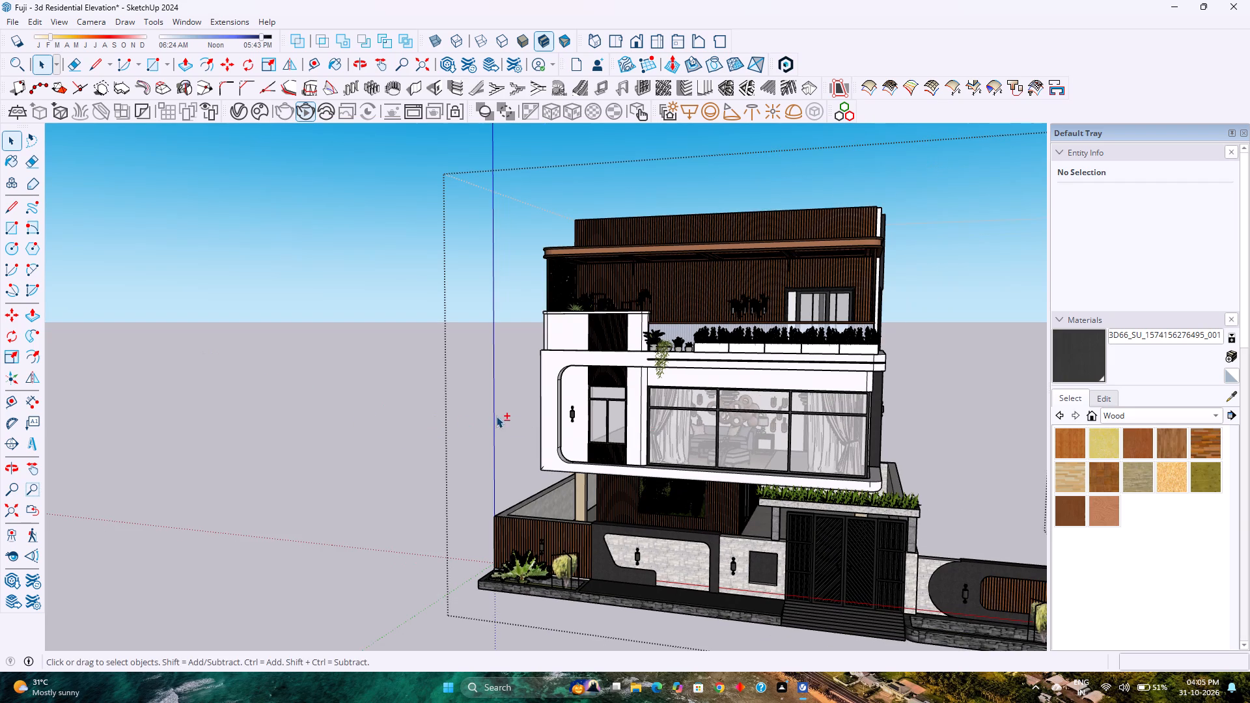
scroll(285, 350, "down", 3)
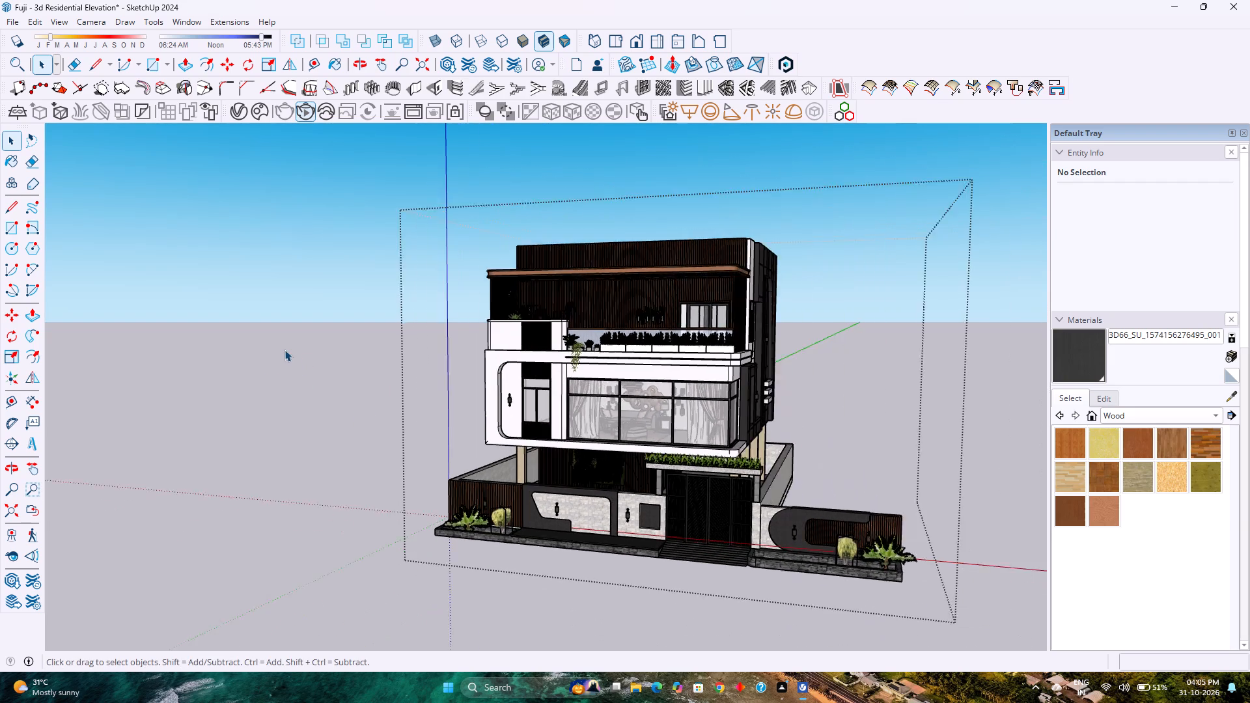
scroll(285, 350, "down", 2)
scroll(821, 399, "up", 2)
scroll(623, 394, "up", 2)
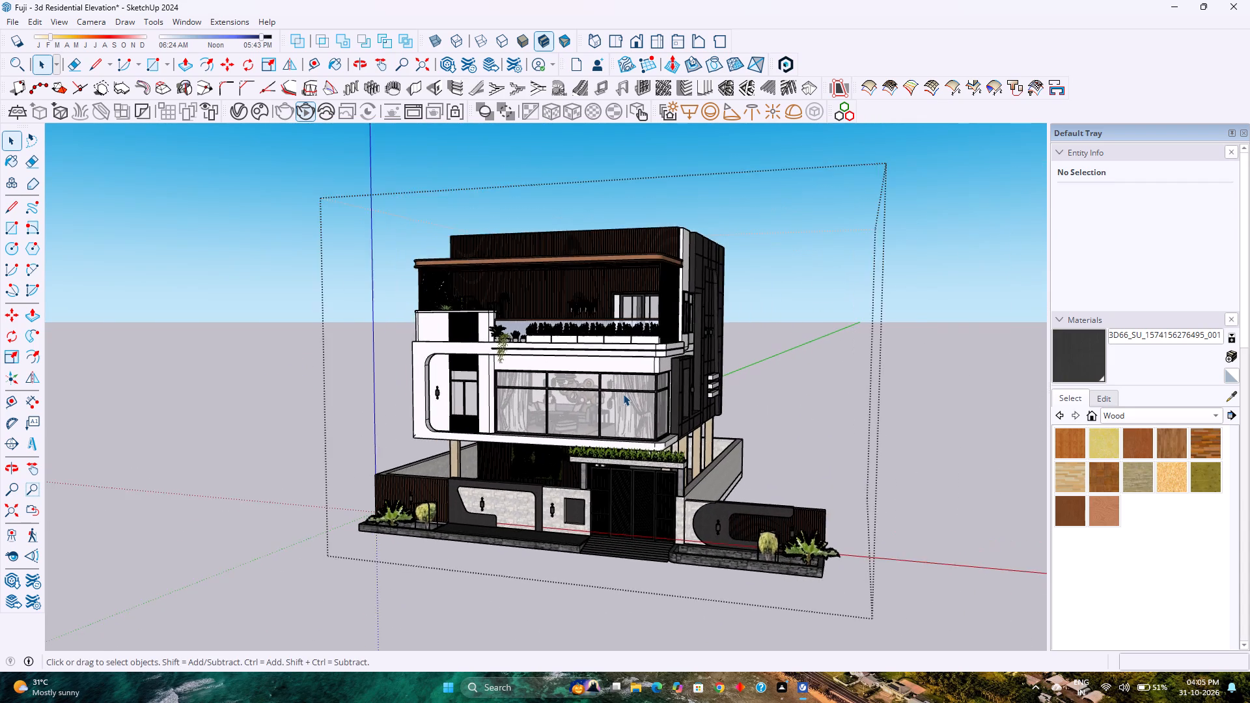
scroll(623, 394, "up", 4)
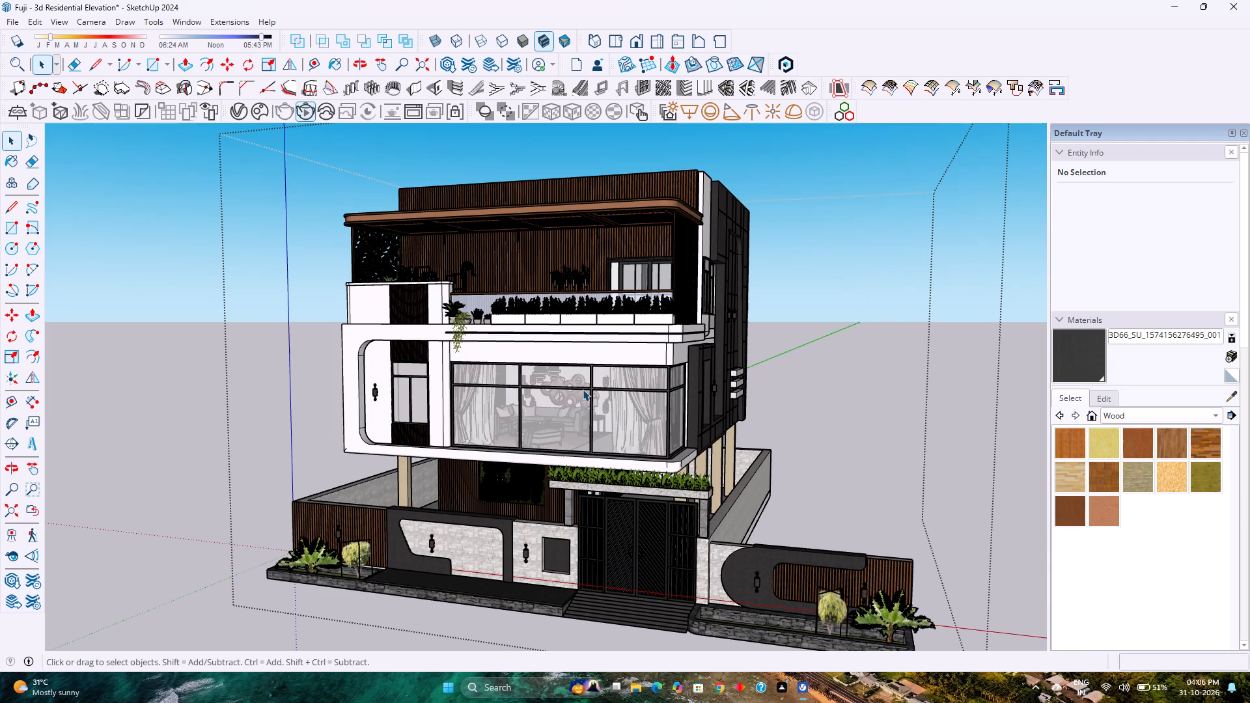
scroll(581, 389, "down", 3)
scroll(581, 389, "up", 3)
scroll(581, 389, "down", 3)
scroll(581, 389, "up", 2)
scroll(581, 389, "down", 2)
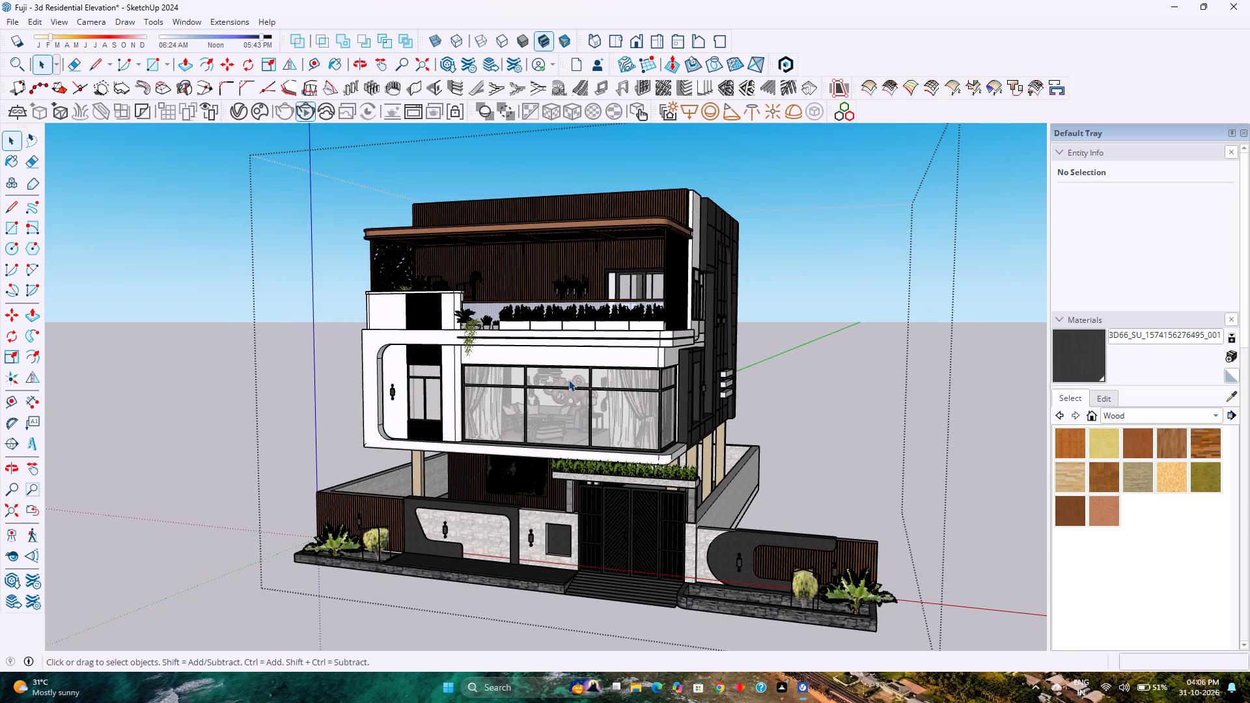
Show the V-Ray frame buffer beside the Asset Editor, clear the material search, and select Rectangle Light among the scene lights.
scroll(734, 391, "up", 1)
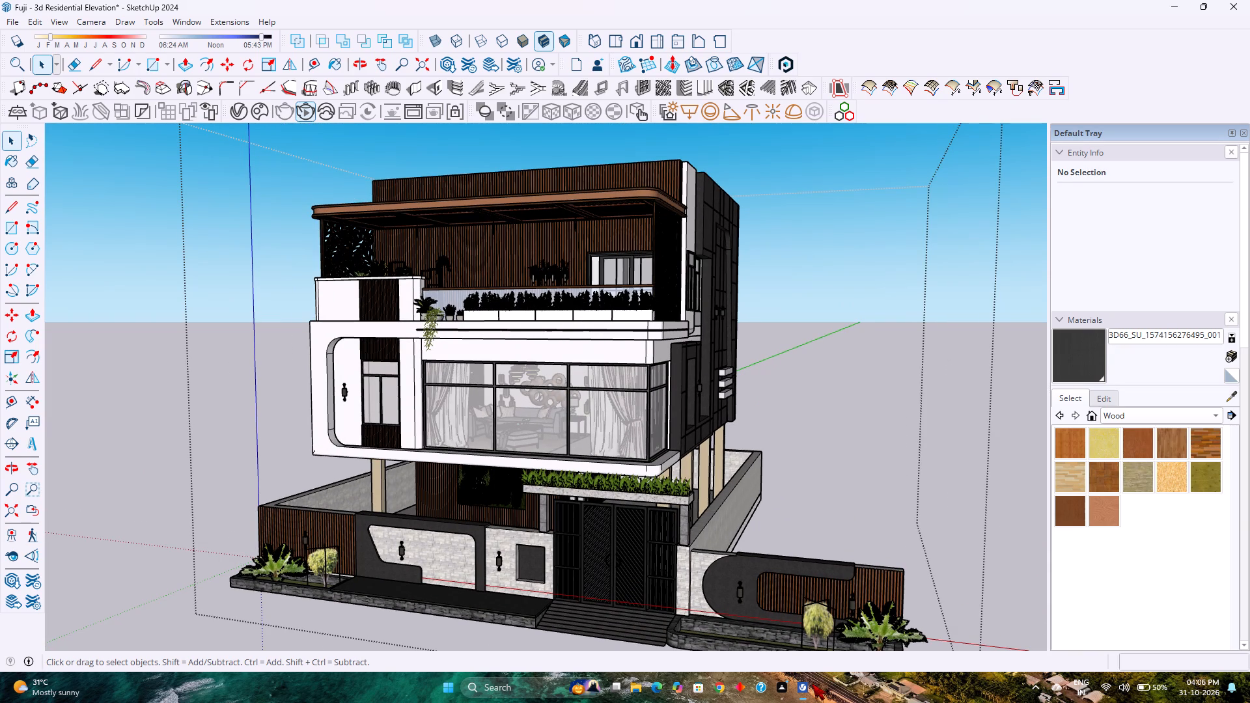
left_click(759, 627)
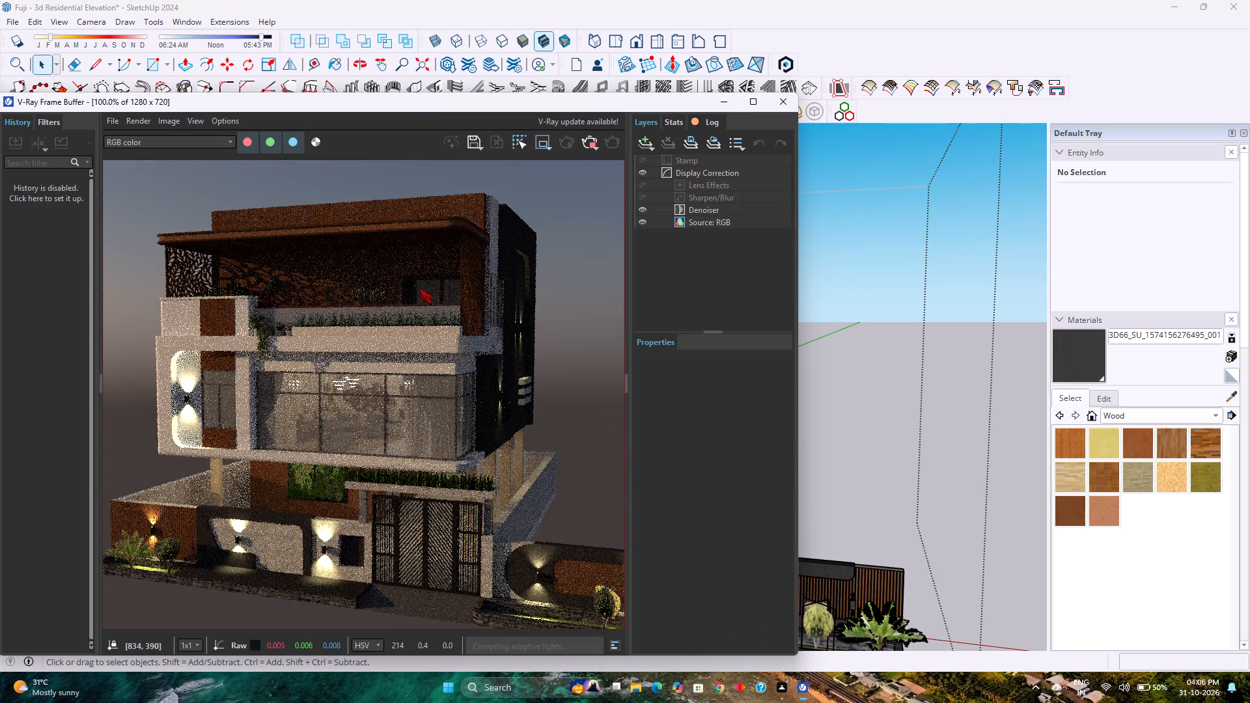
left_click_drag(271, 107, 279, 148)
left_click(245, 115)
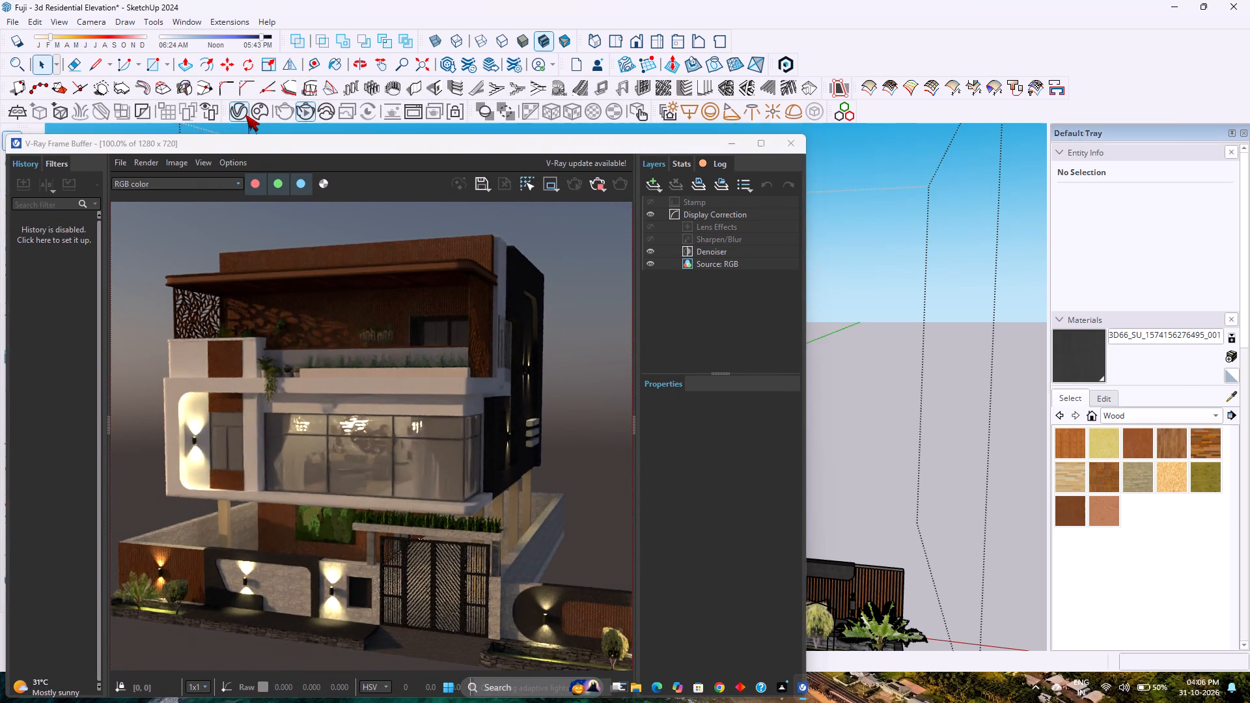
left_click_drag(281, 147, 282, 78)
left_click(855, 88)
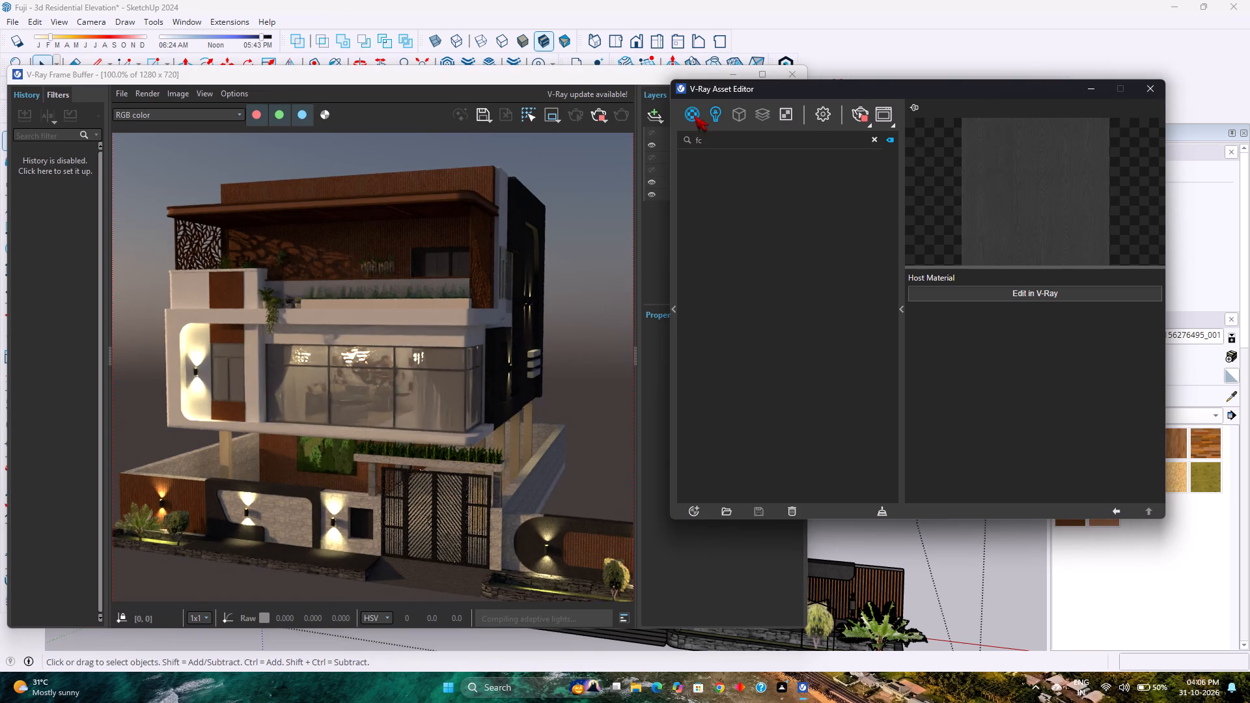
left_click(871, 139)
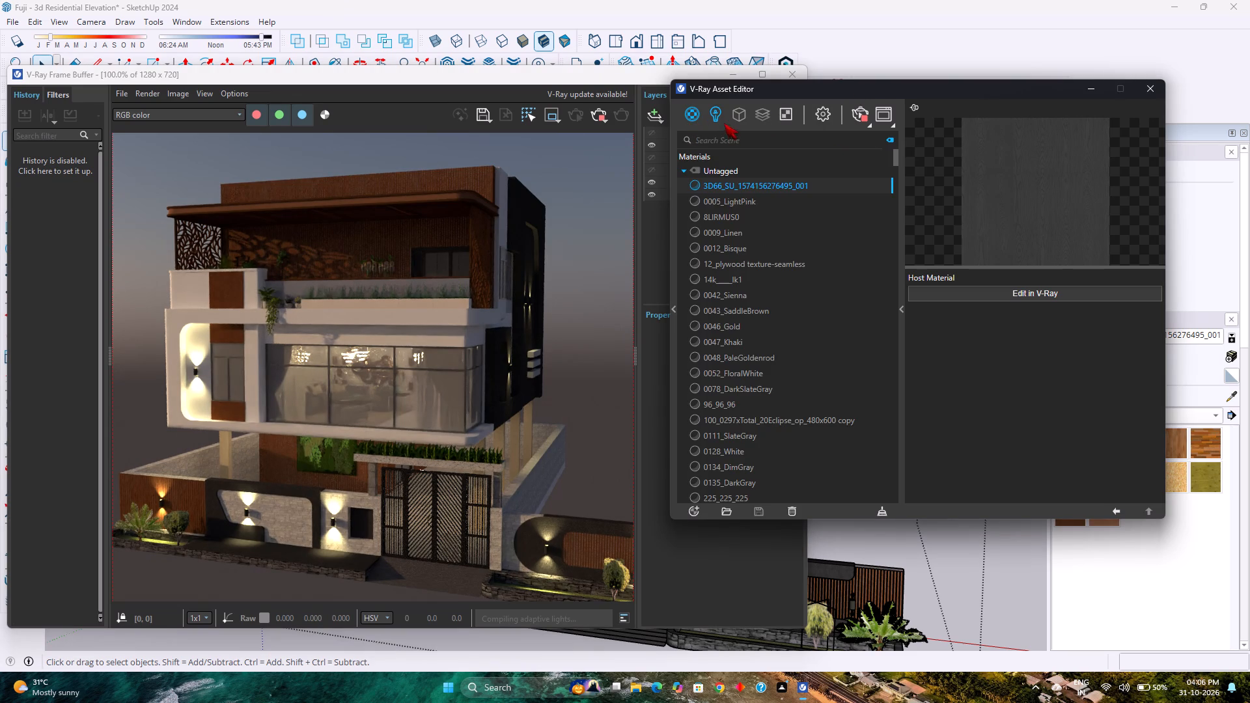
left_click(721, 119)
left_click(731, 187)
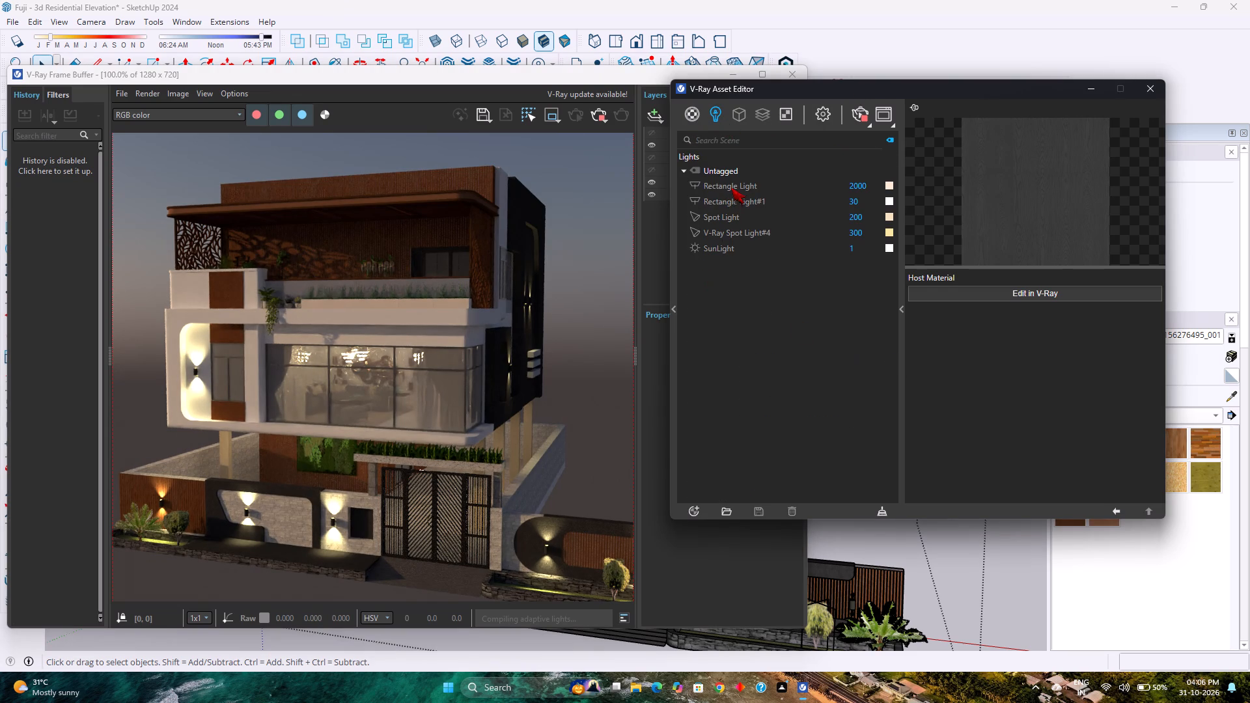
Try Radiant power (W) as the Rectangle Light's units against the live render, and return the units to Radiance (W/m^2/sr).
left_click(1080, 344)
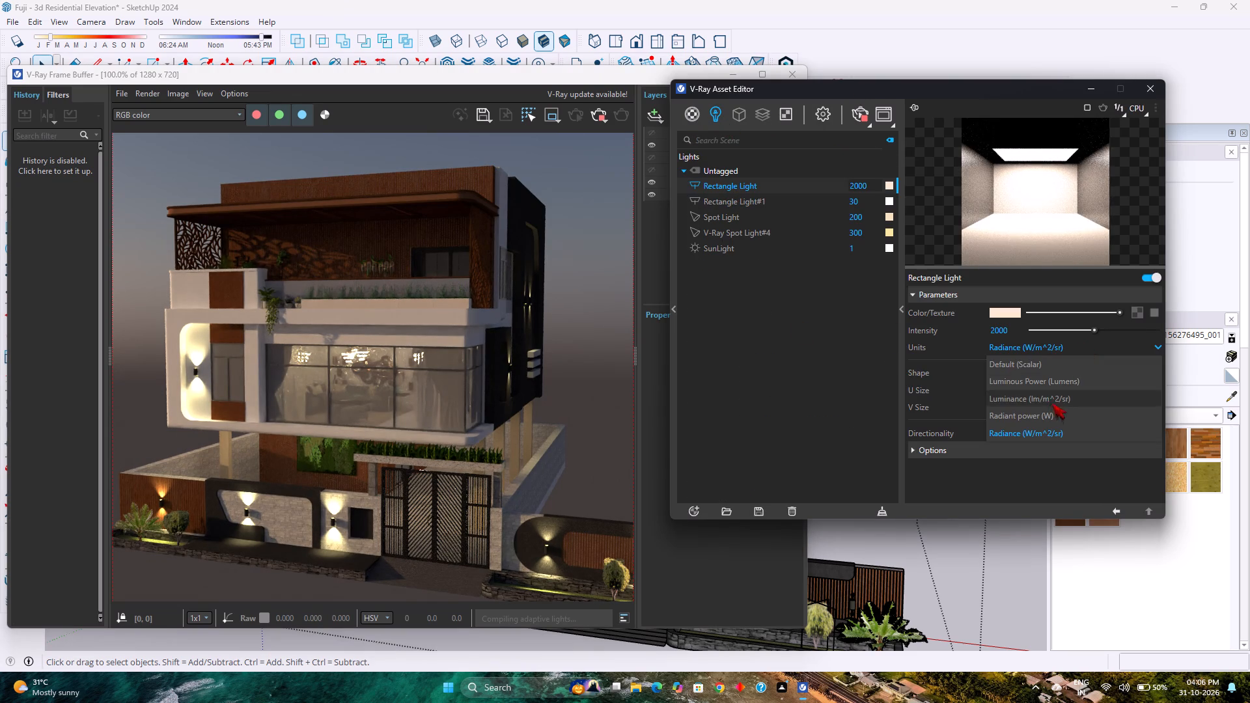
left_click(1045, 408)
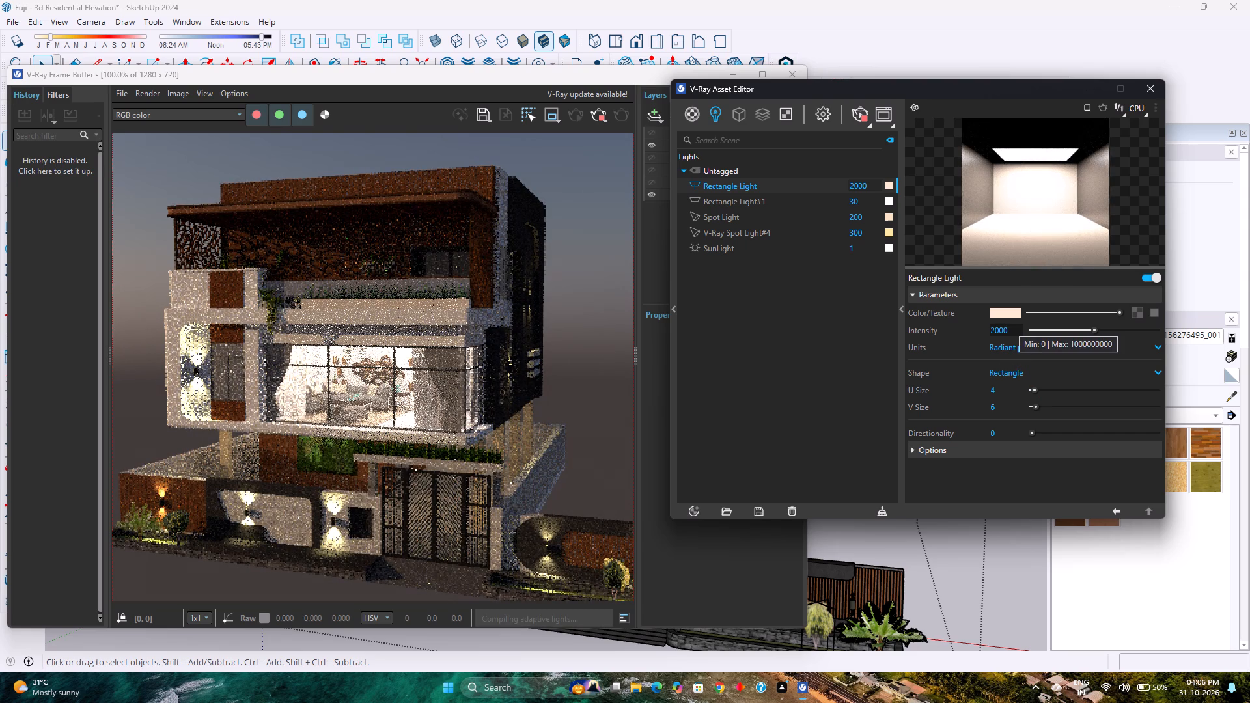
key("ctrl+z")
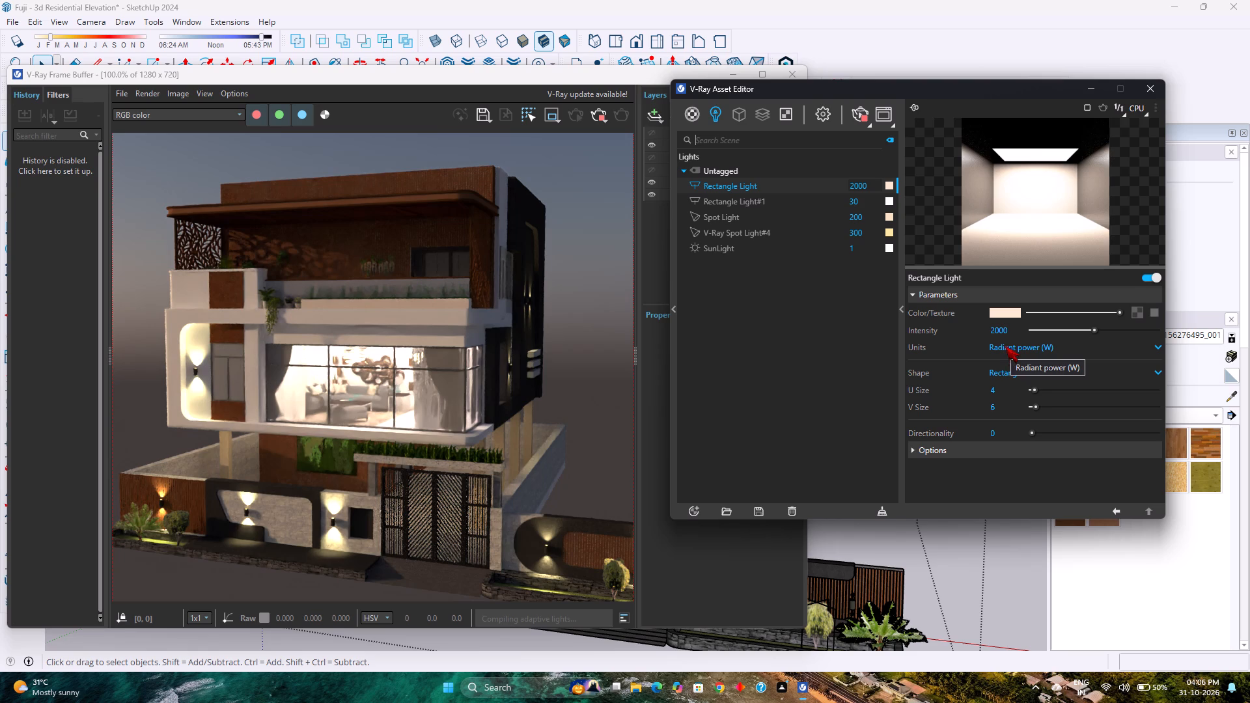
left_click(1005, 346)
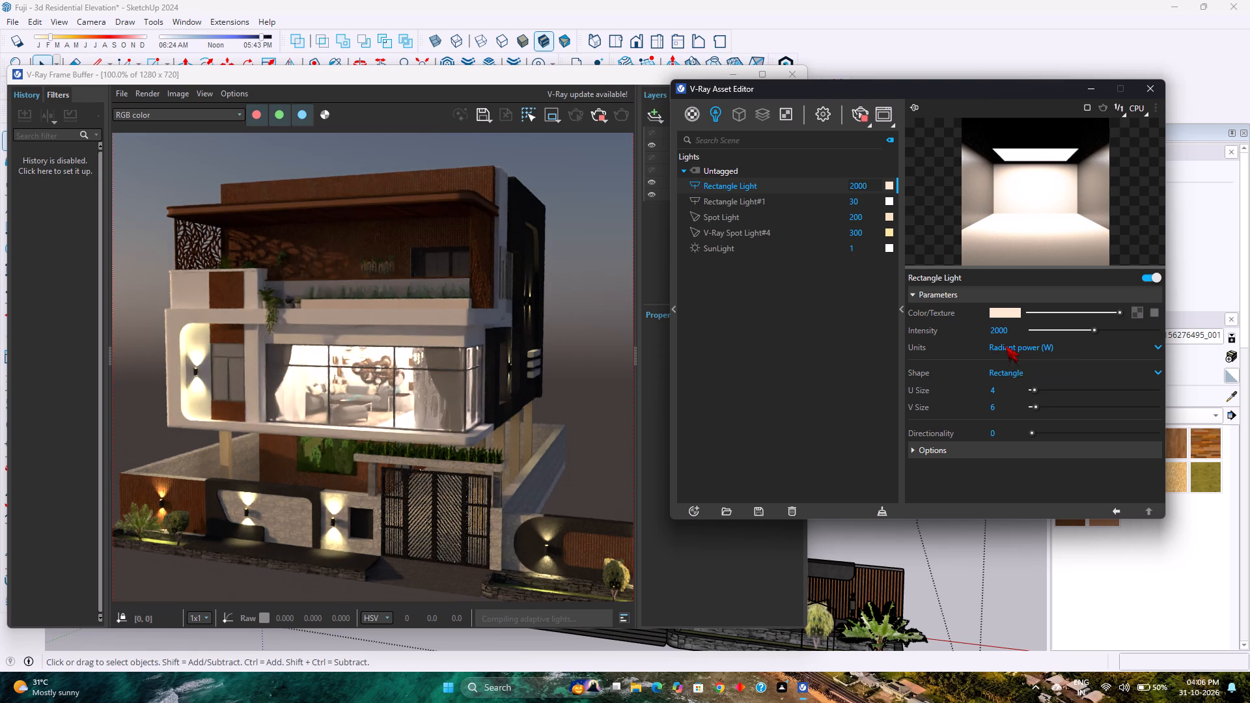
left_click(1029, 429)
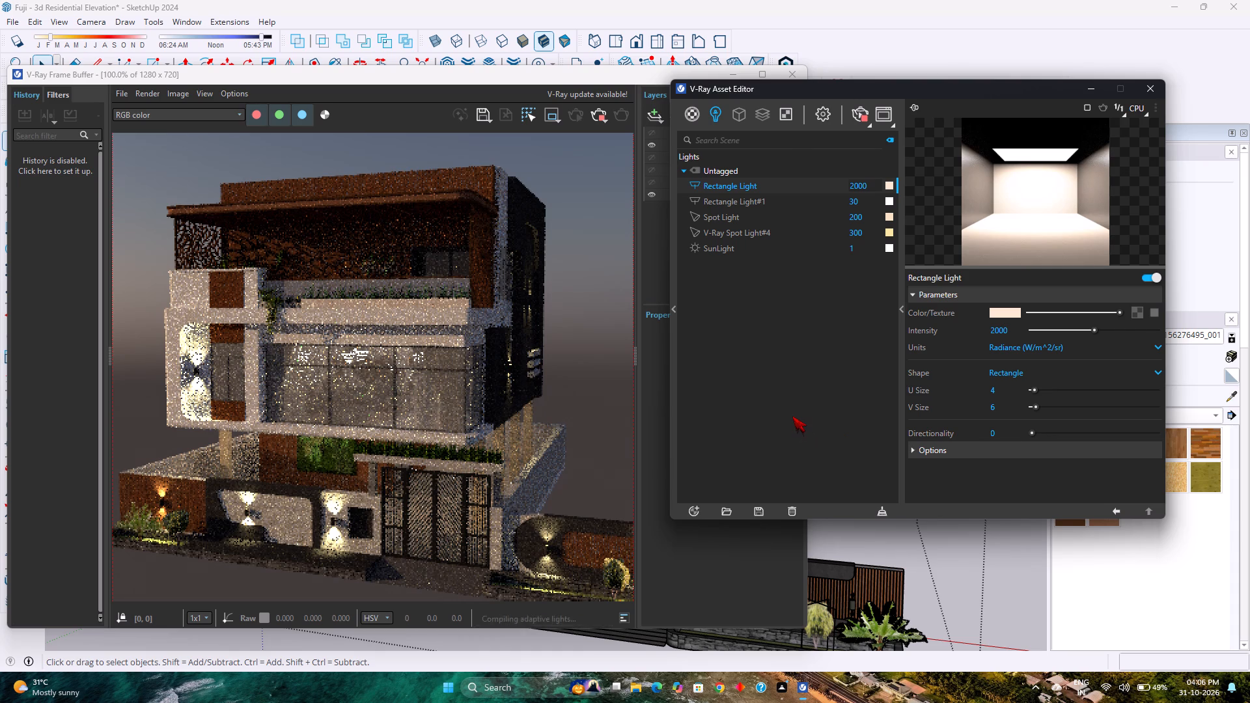
Set the Rectangle Light's units to Radiant power (W).
left_click(1042, 351)
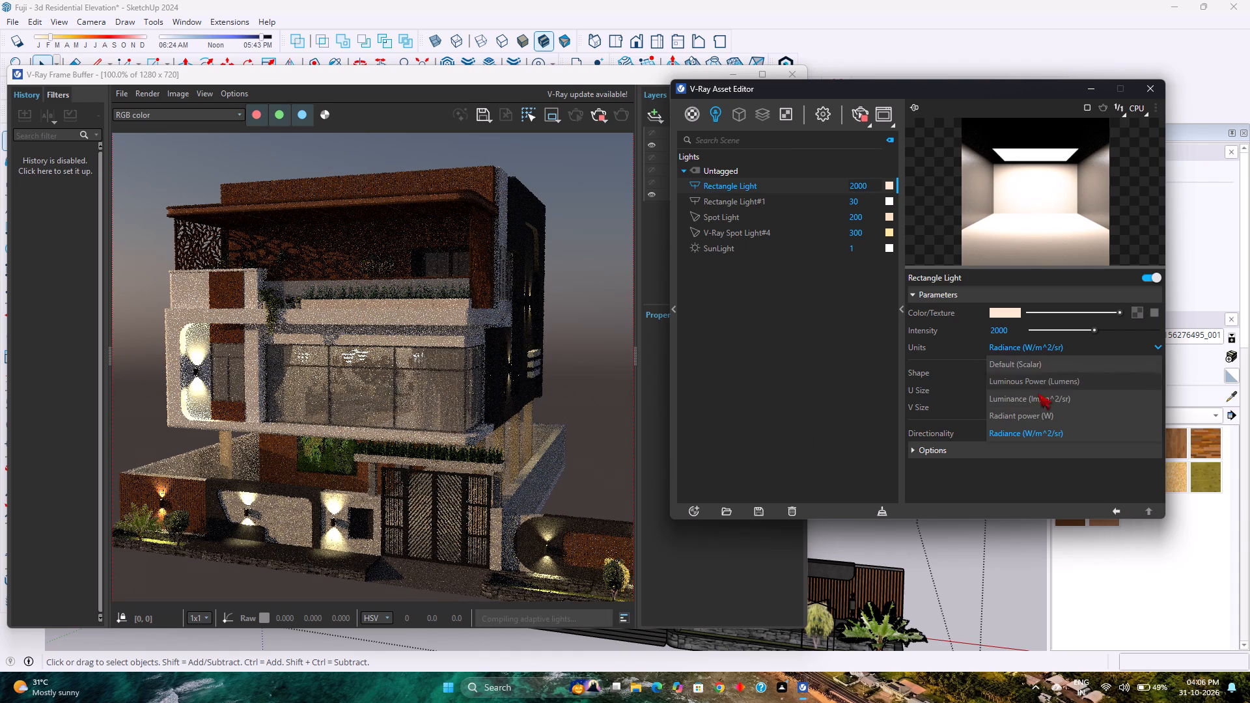
left_click(1033, 419)
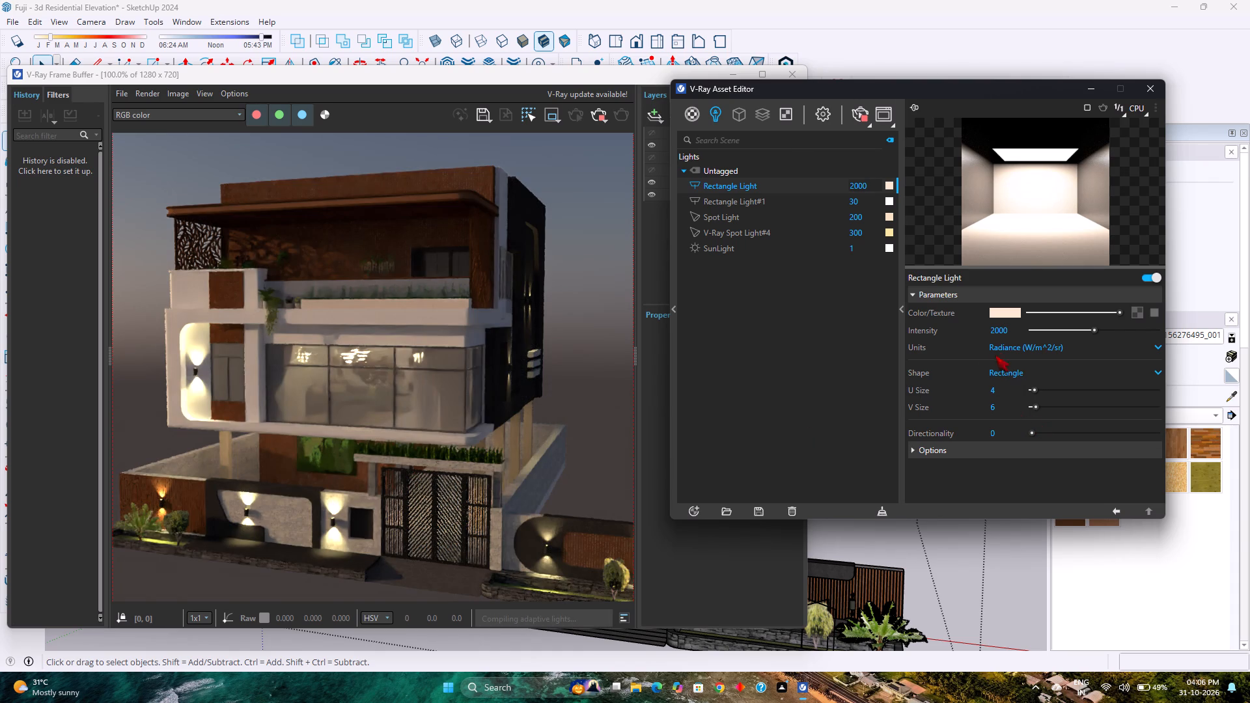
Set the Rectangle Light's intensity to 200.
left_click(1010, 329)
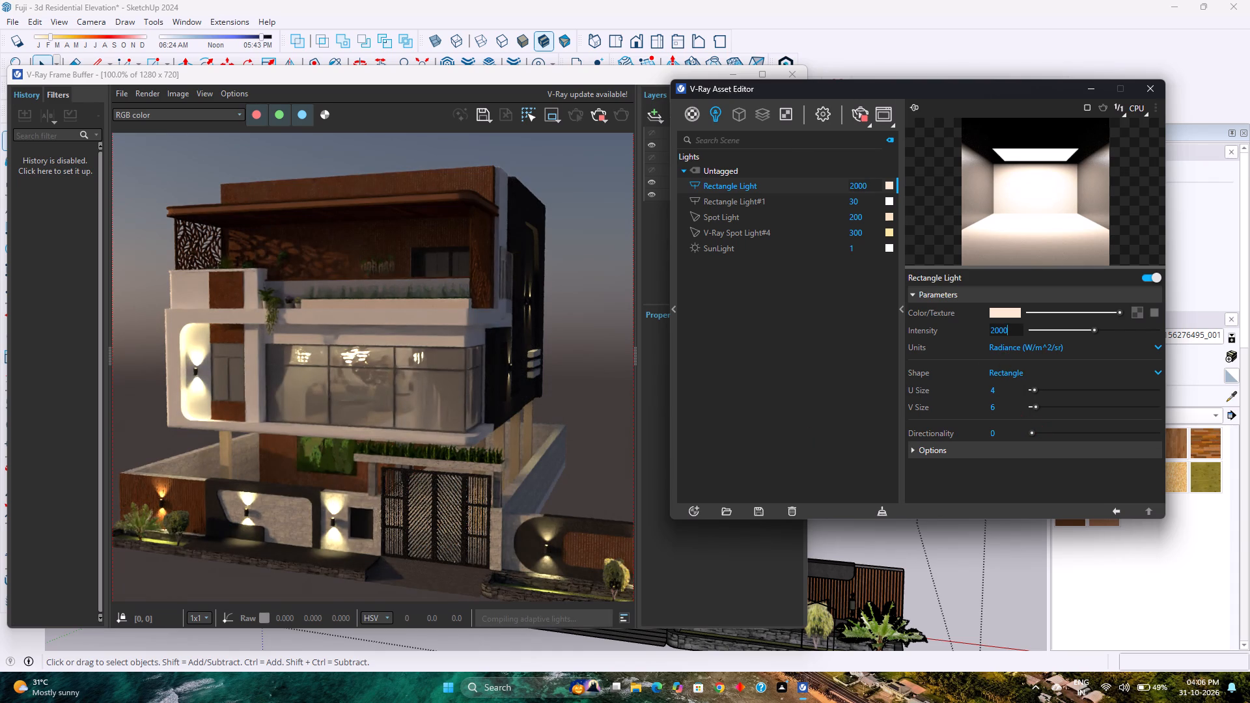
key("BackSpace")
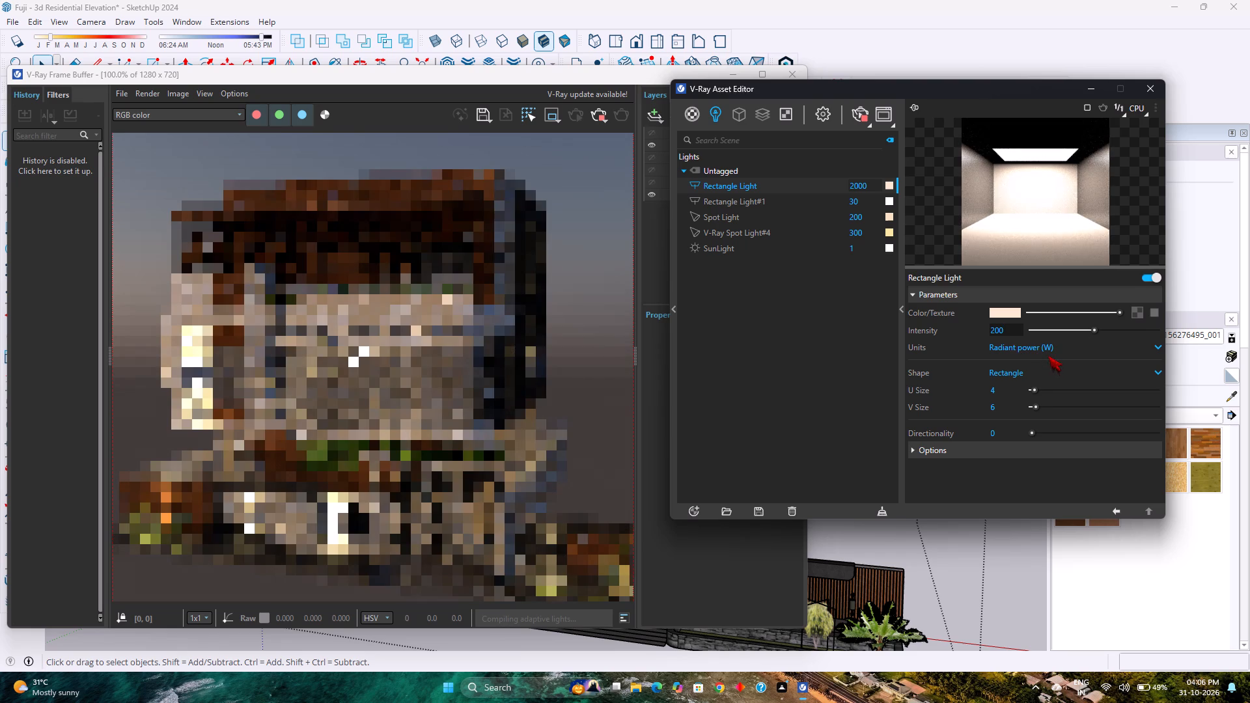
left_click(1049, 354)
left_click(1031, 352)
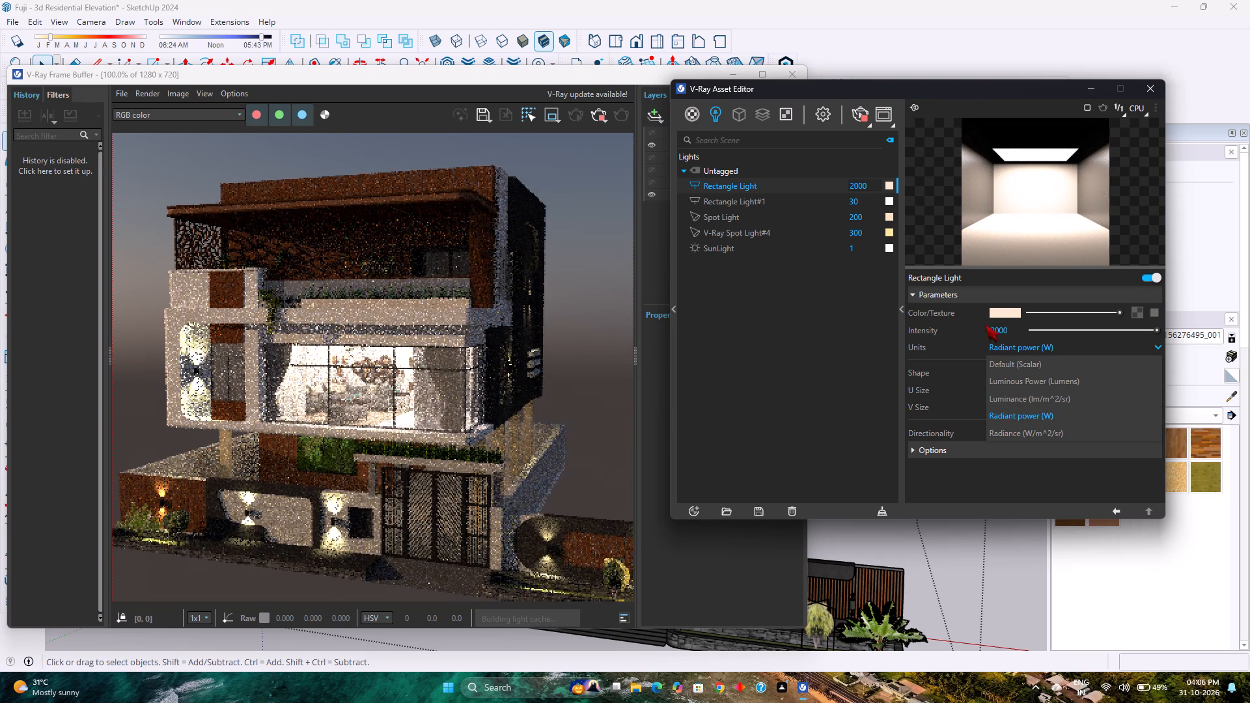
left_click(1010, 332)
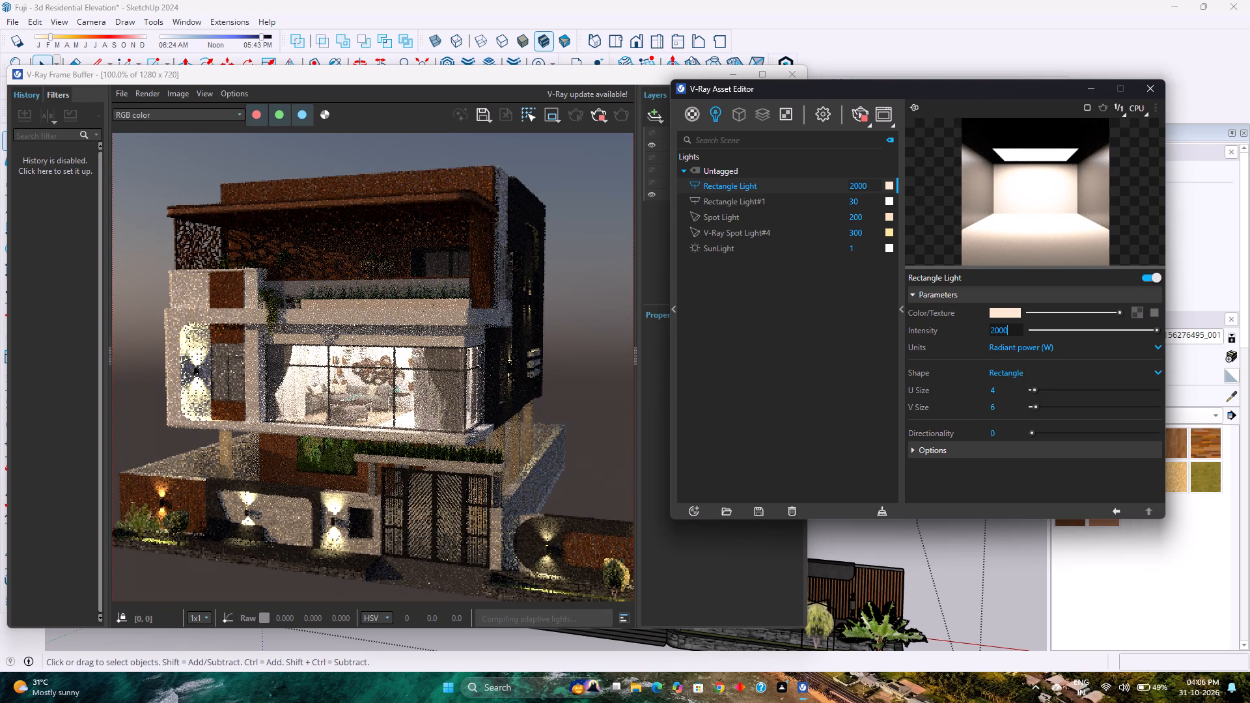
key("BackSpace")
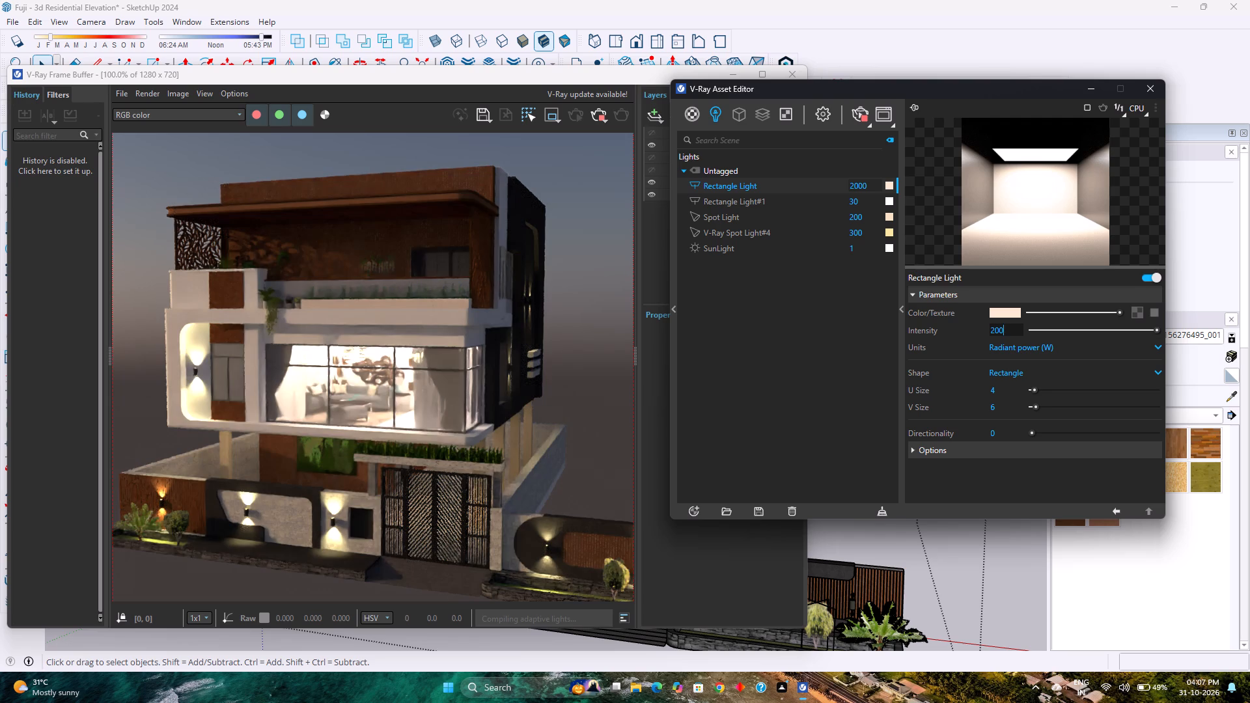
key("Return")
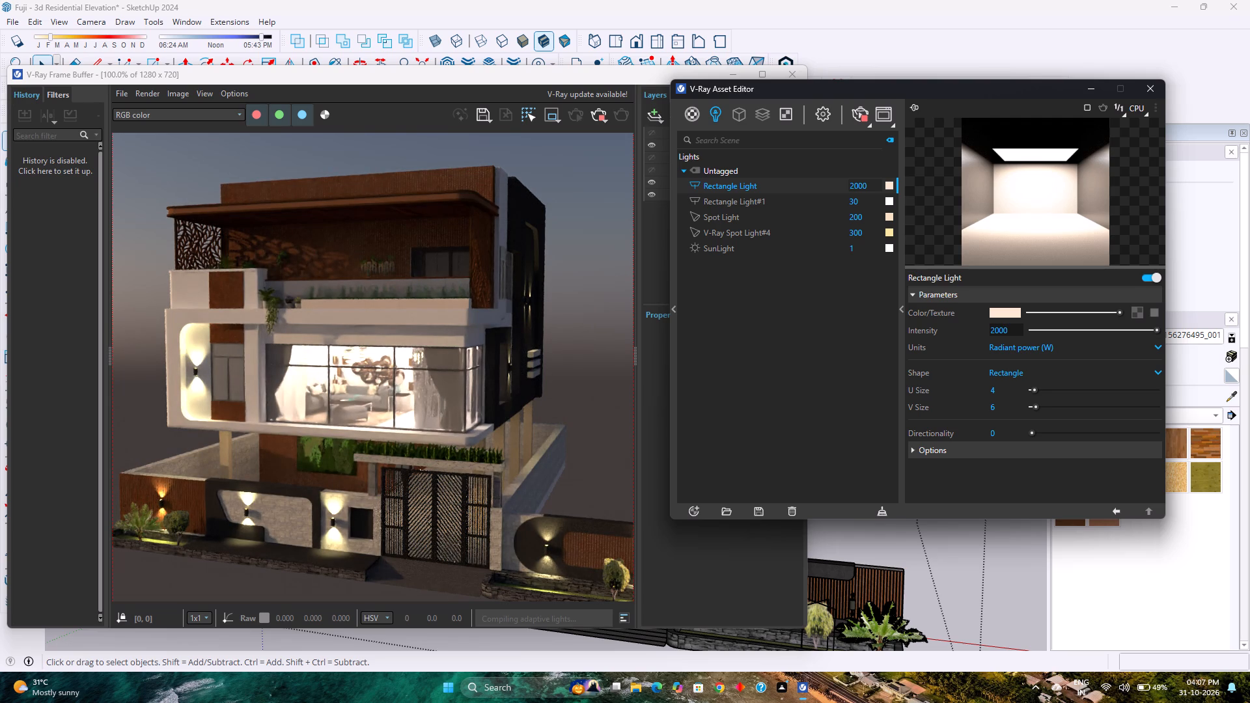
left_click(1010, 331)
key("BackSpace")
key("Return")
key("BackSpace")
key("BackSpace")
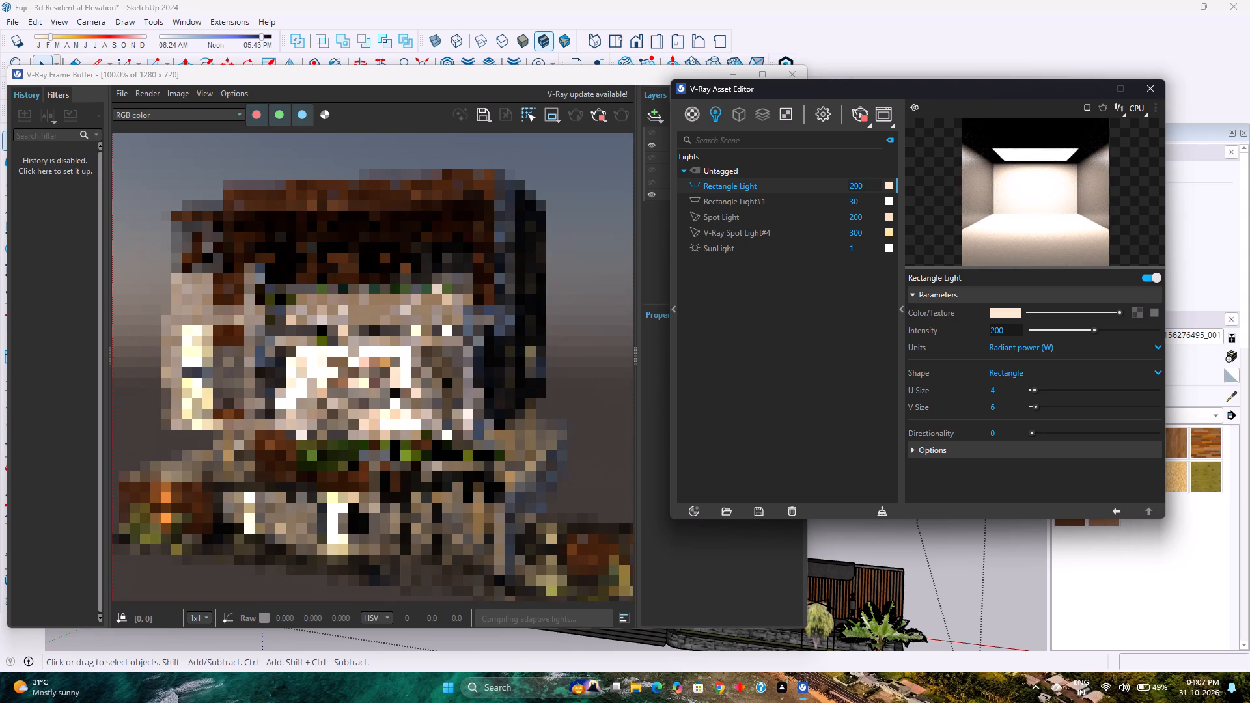
Set the Rectangle Light's intensity to 350.
left_click(1008, 331)
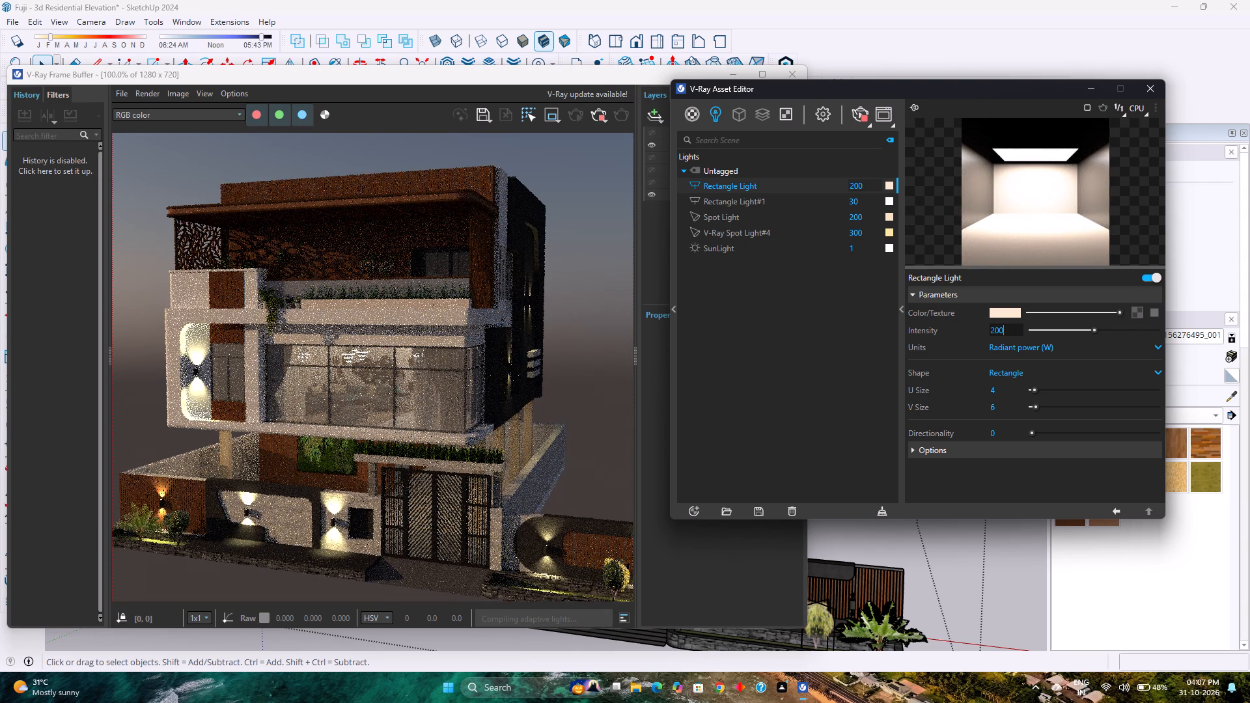
left_click(1008, 331)
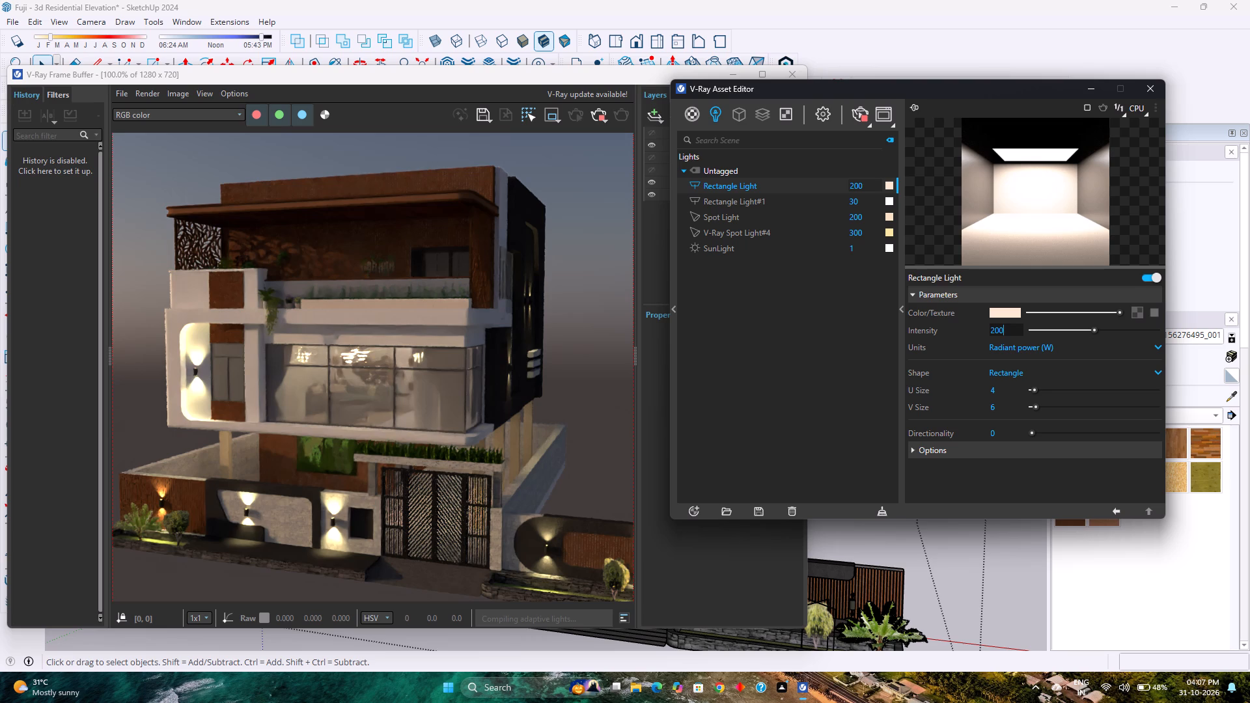
key("BackSpace")
key("BackSpace")
key("BackSpace")
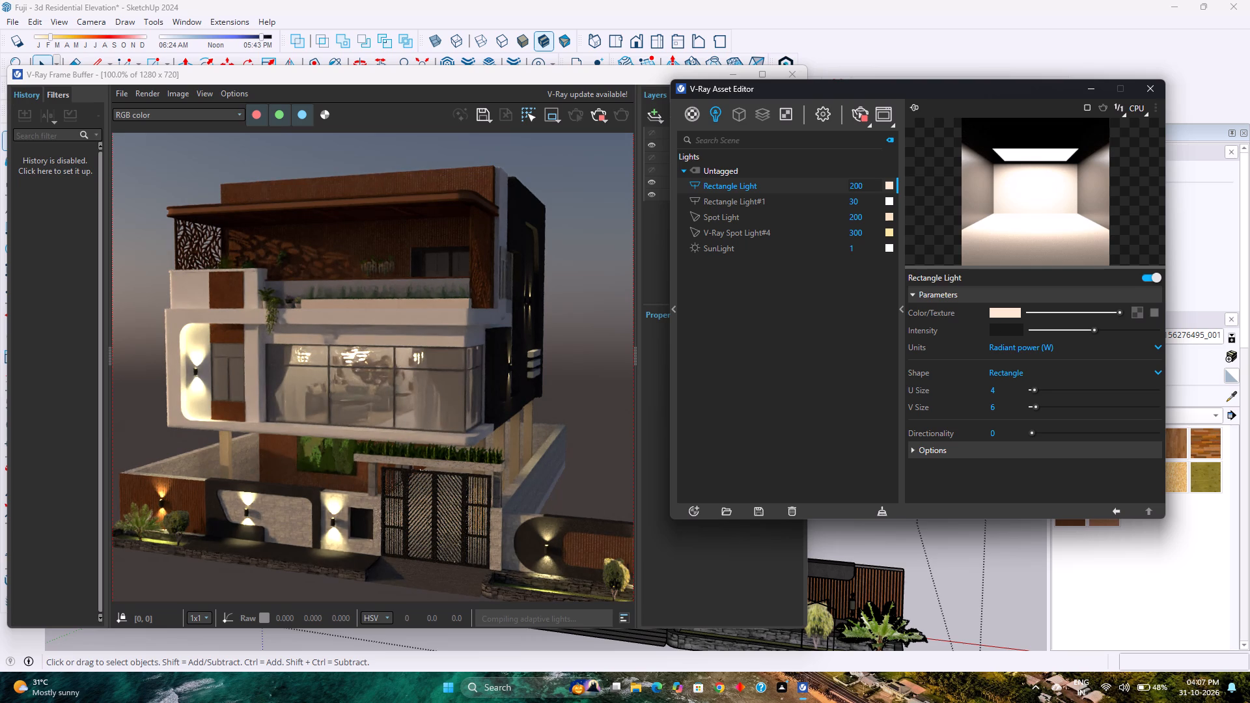
type("30")
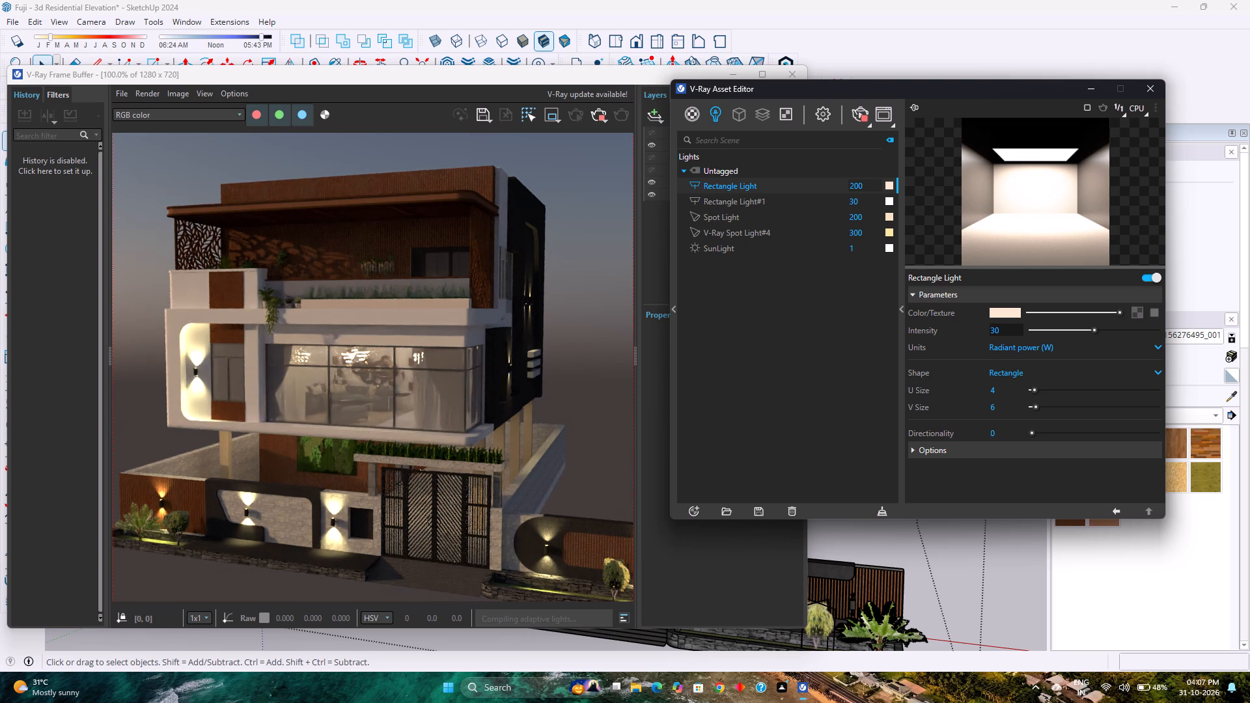
key("BackSpace")
key("BackSpace")
type("350")
key("Return")
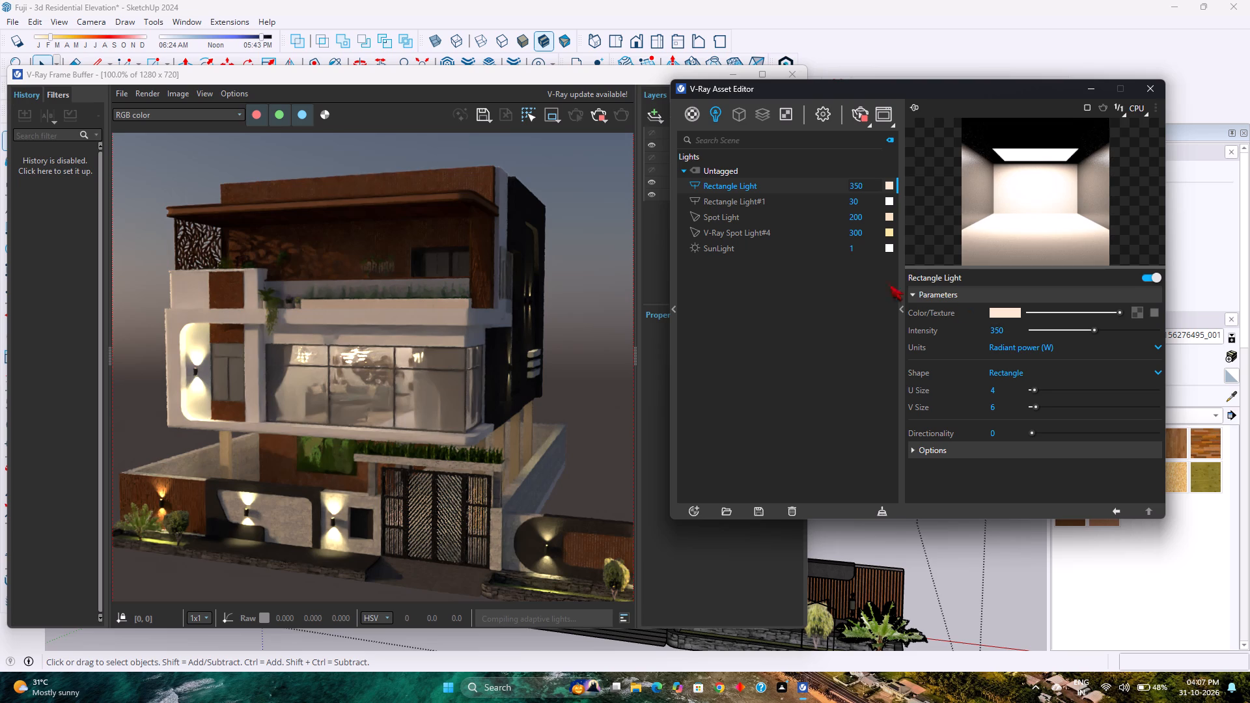
Select Rectangle Light#1 and set its units to Radiant power (W).
left_click(783, 199)
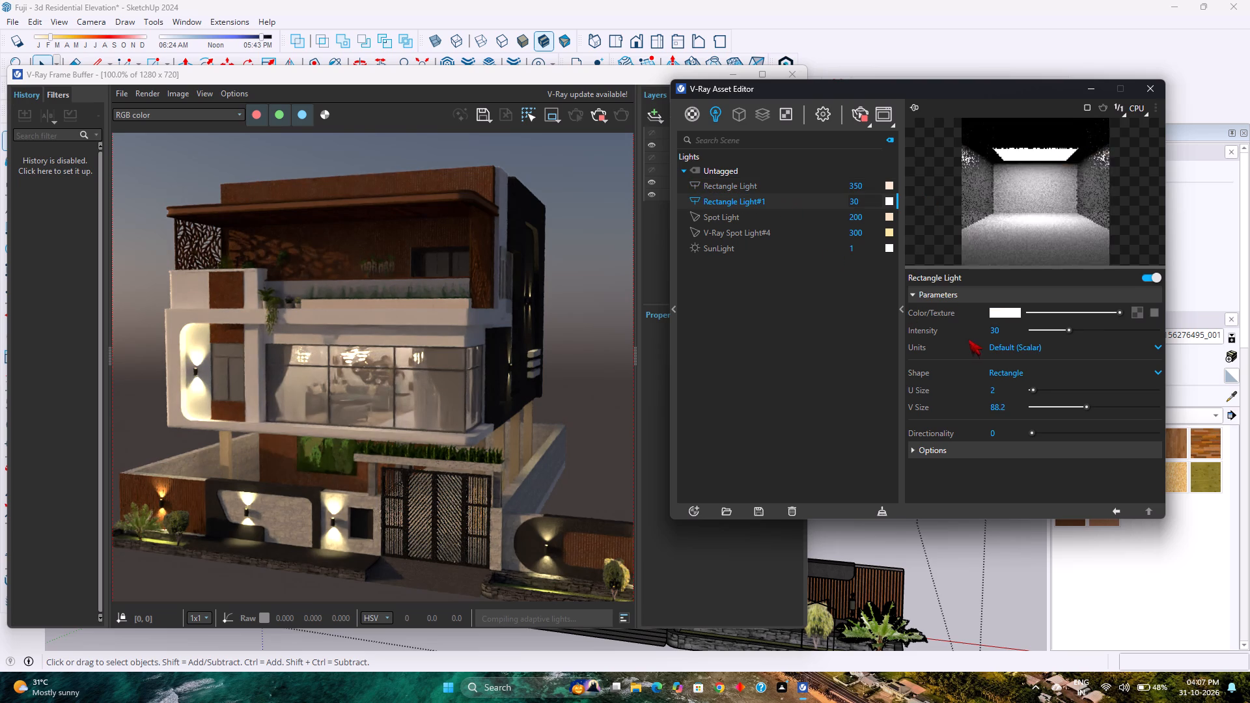
left_click(1013, 342)
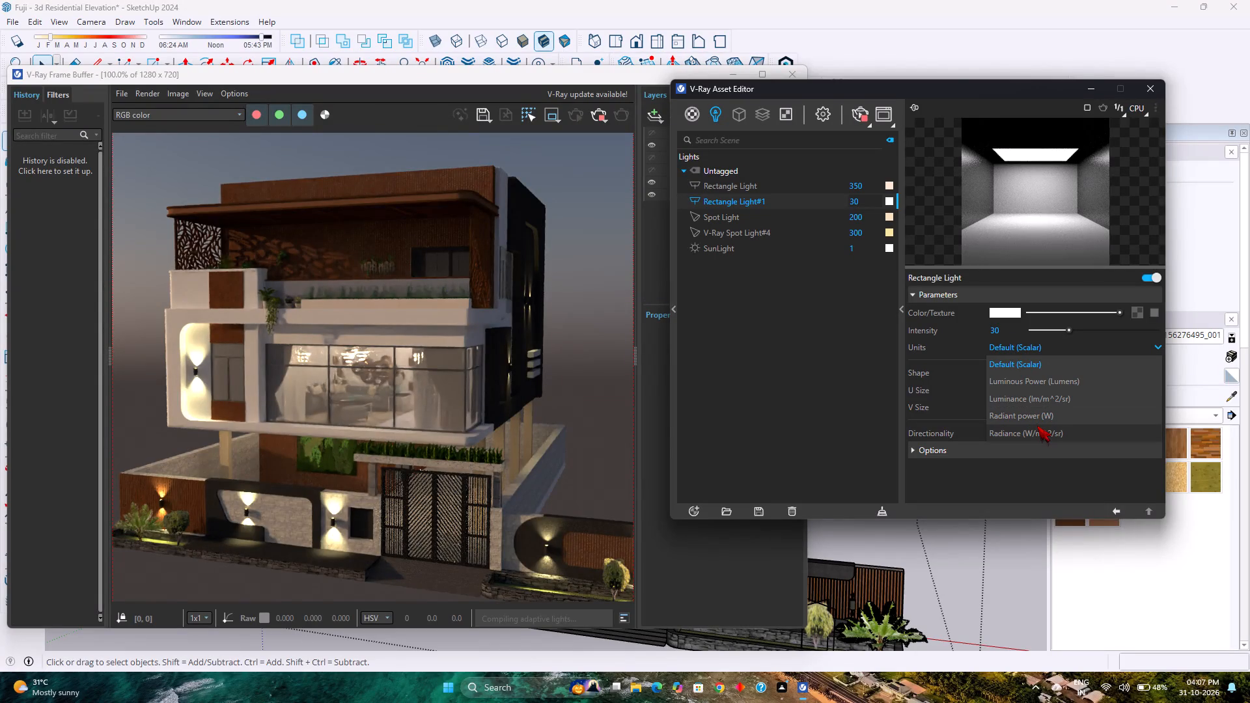
left_click(1034, 417)
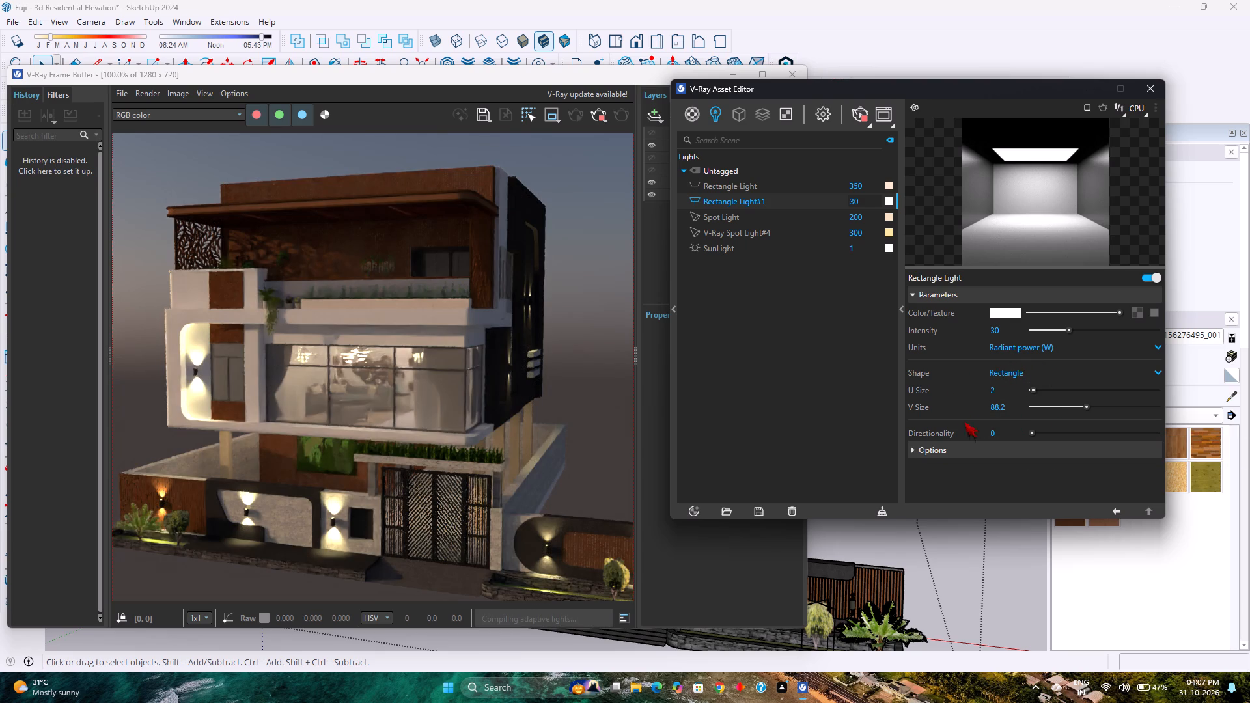
Raise the directionality of Rectangle Light#1 to 0.09.
left_click_drag(1029, 430, 1036, 430)
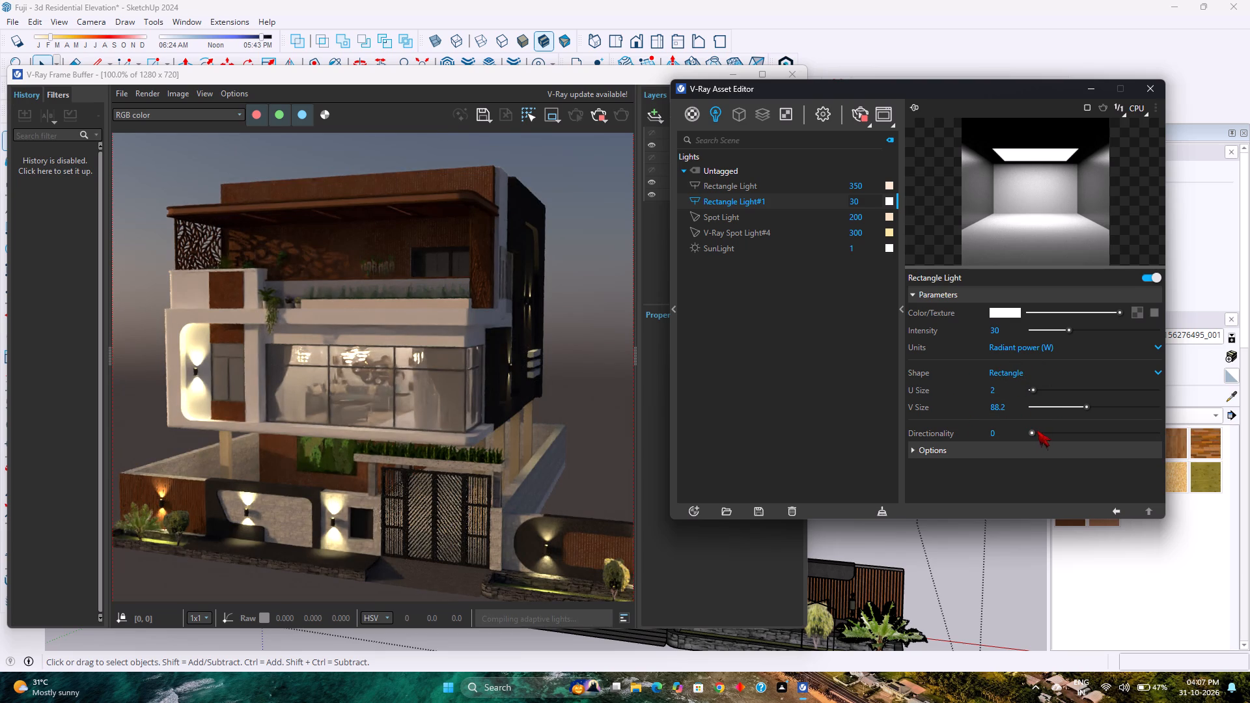
left_click_drag(1036, 430, 1050, 428)
left_click_drag(1035, 431, 1041, 432)
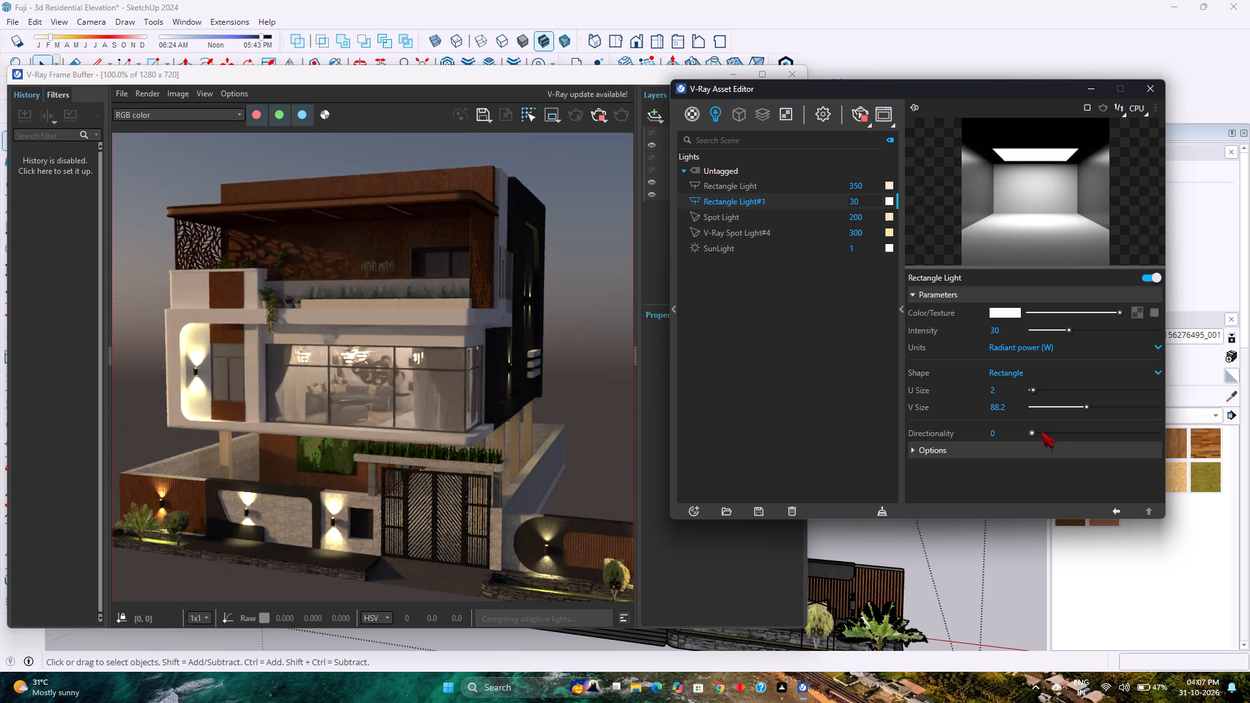
left_click_drag(1041, 432, 1043, 432)
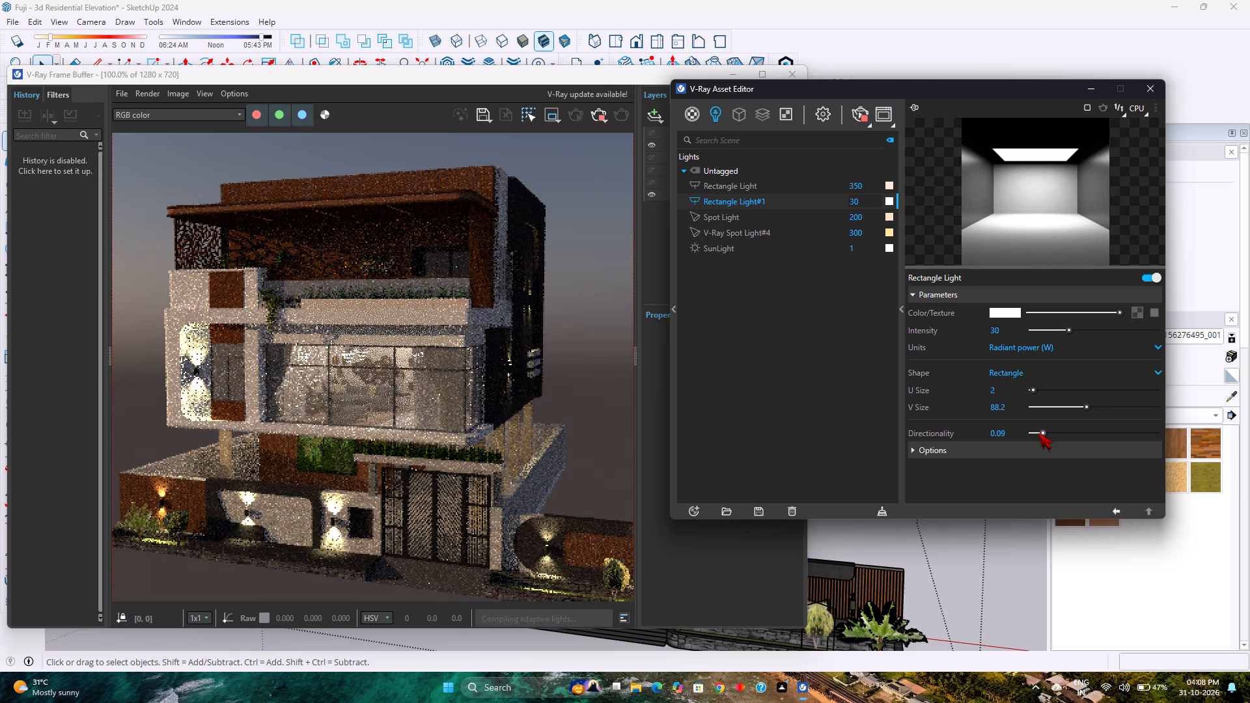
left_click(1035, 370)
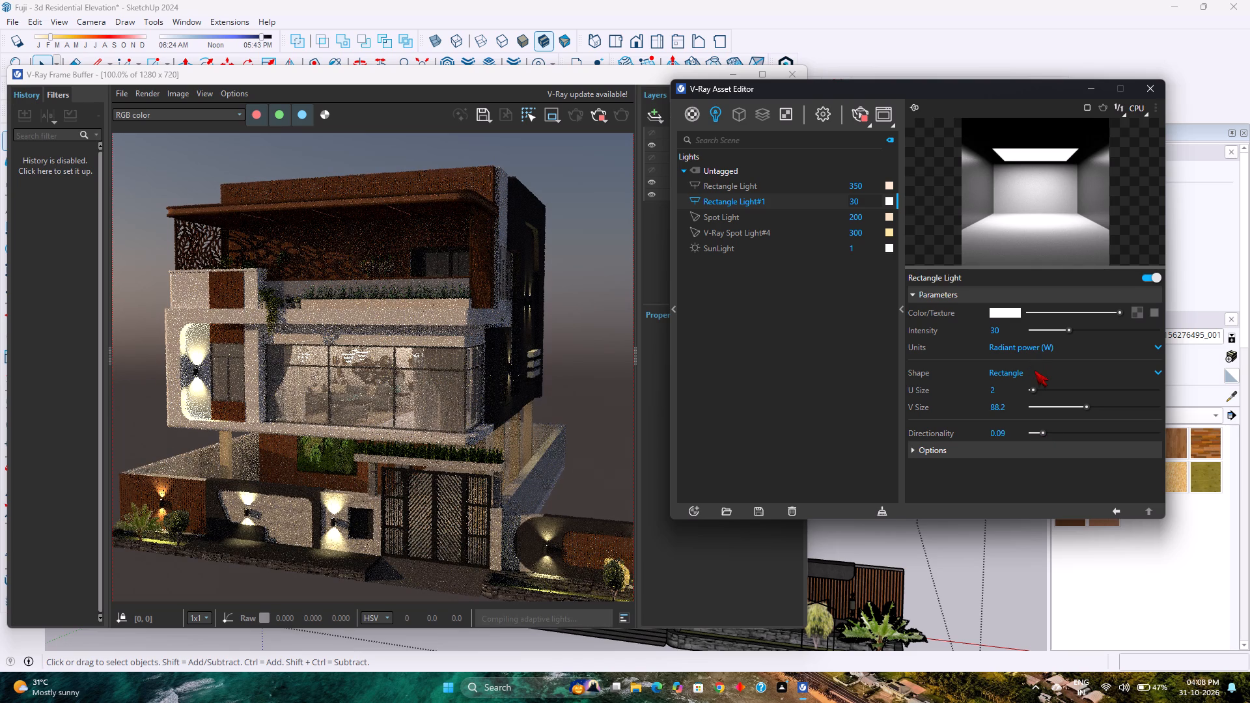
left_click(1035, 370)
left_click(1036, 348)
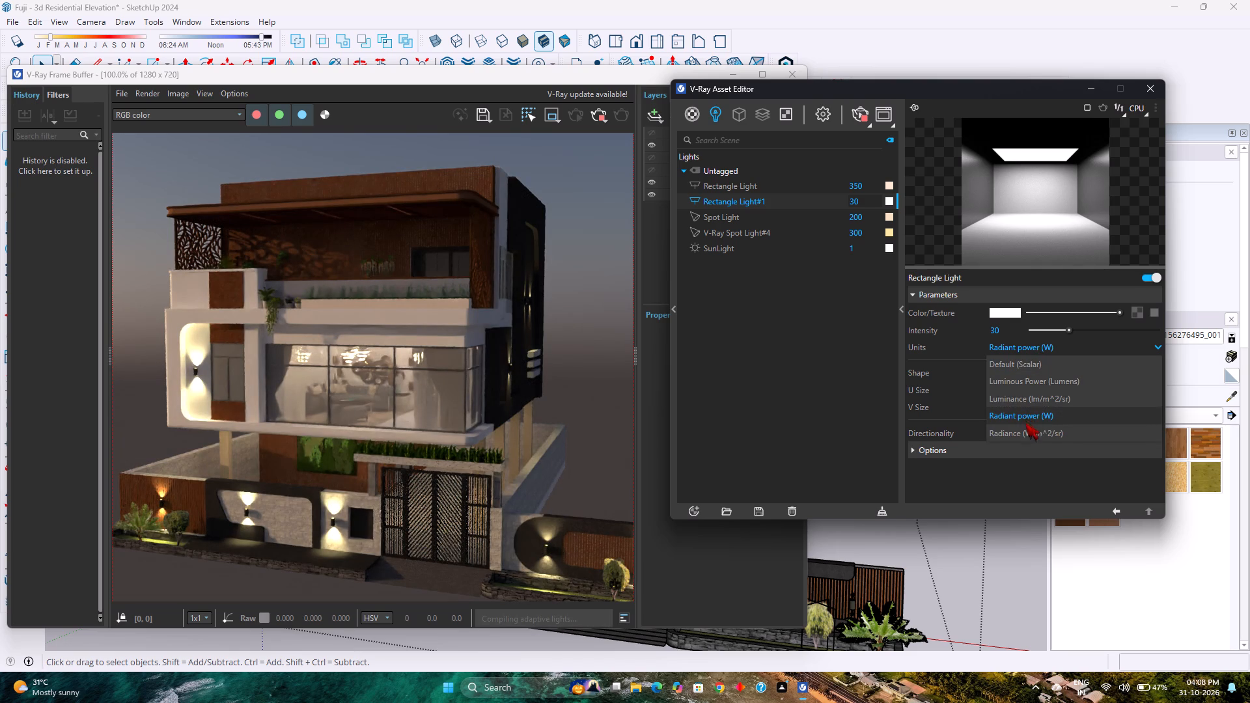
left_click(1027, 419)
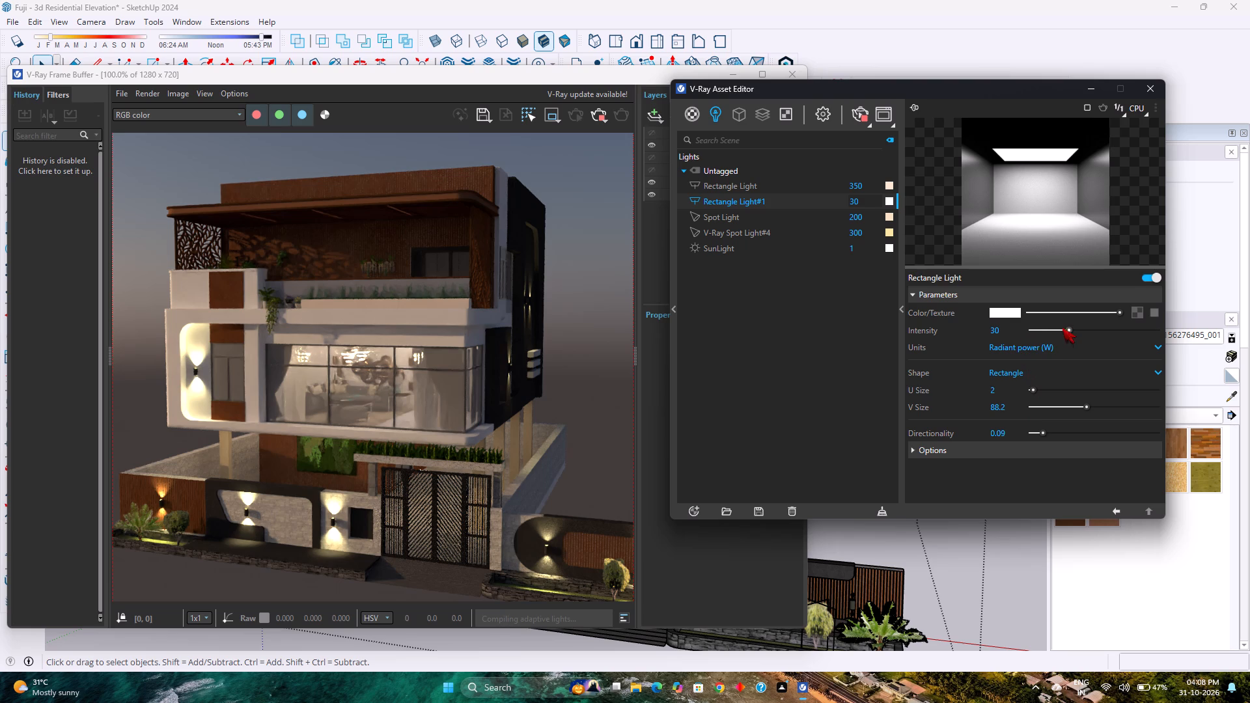
Give Rectangle Light#1 a warm cream colour of about R 0.987, G 0.885, B 0.751.
left_click(1007, 315)
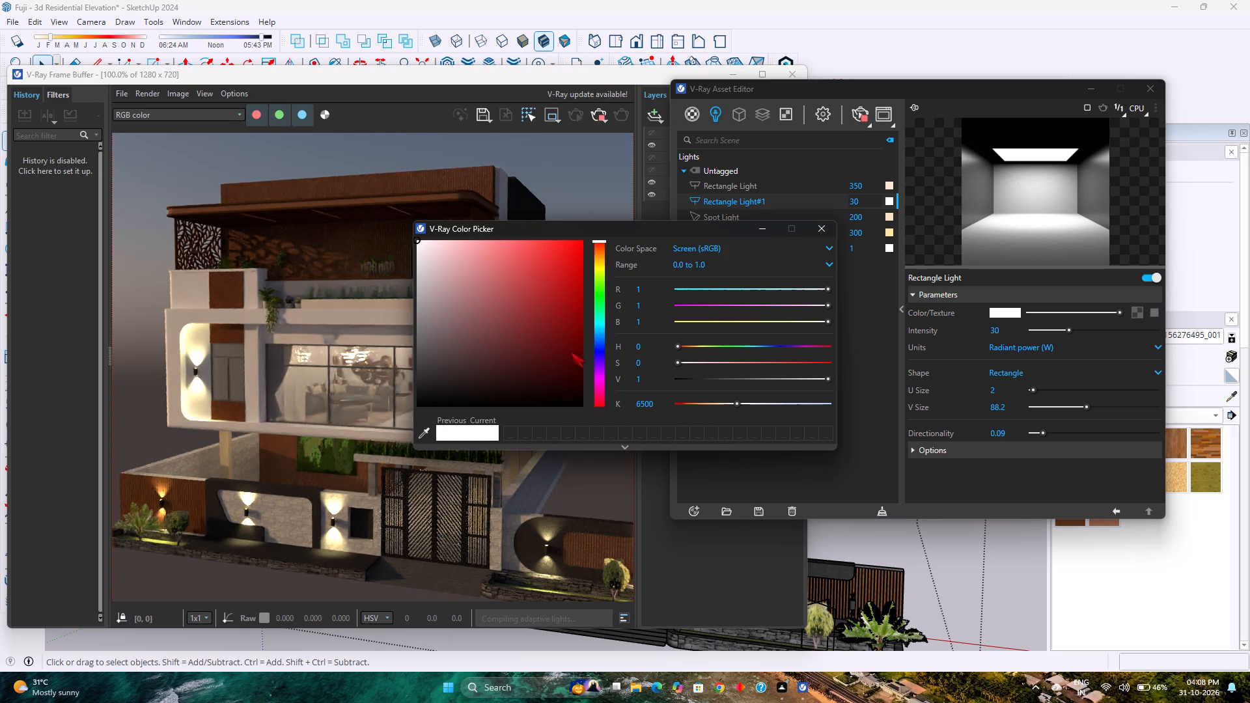
left_click(600, 256)
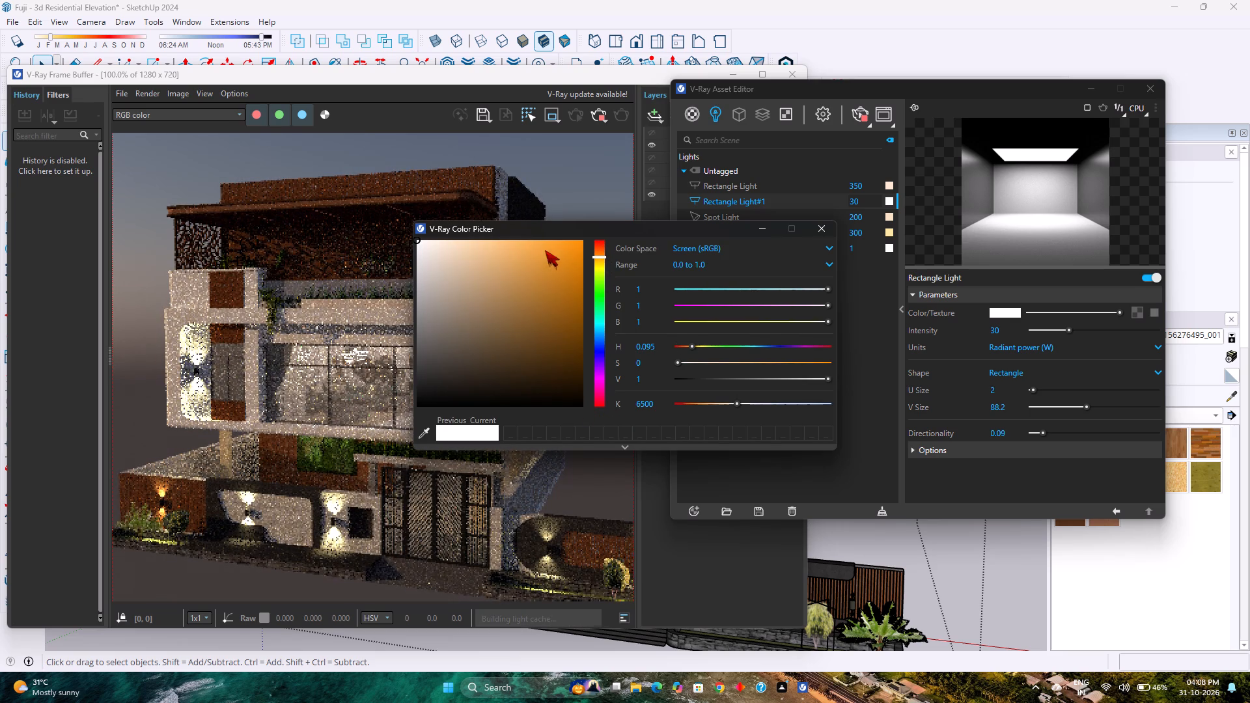
left_click(456, 242)
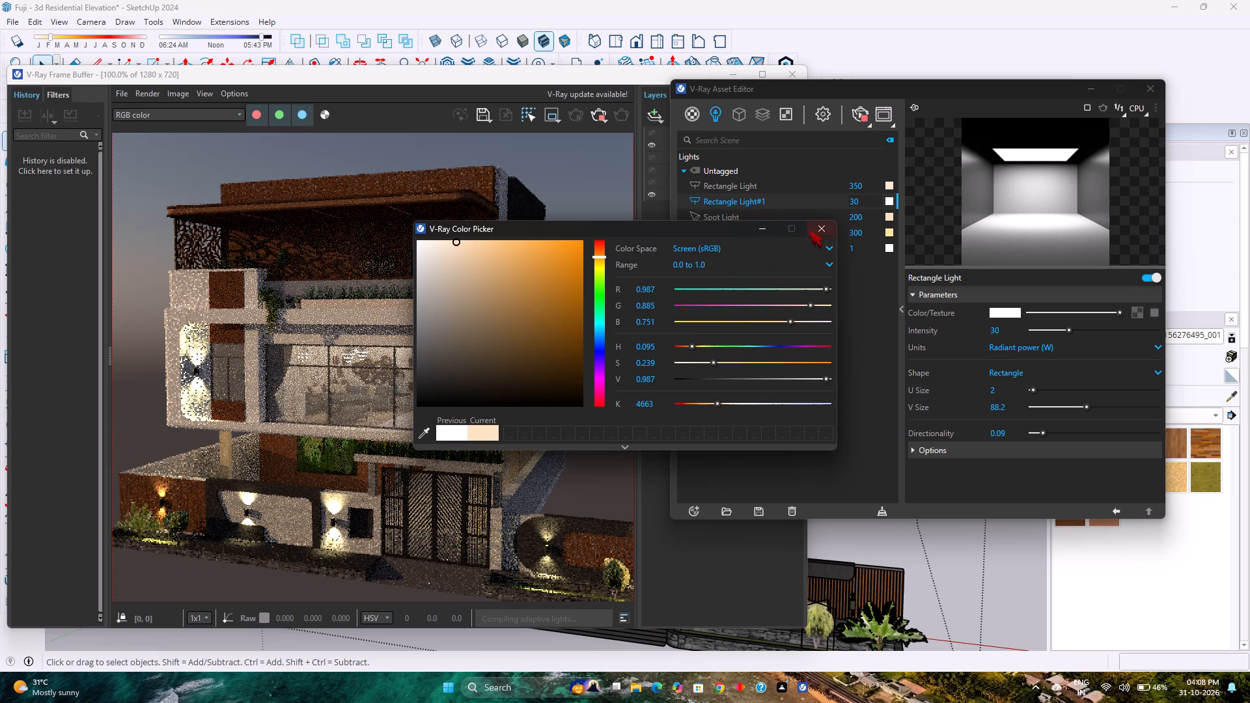
left_click(816, 230)
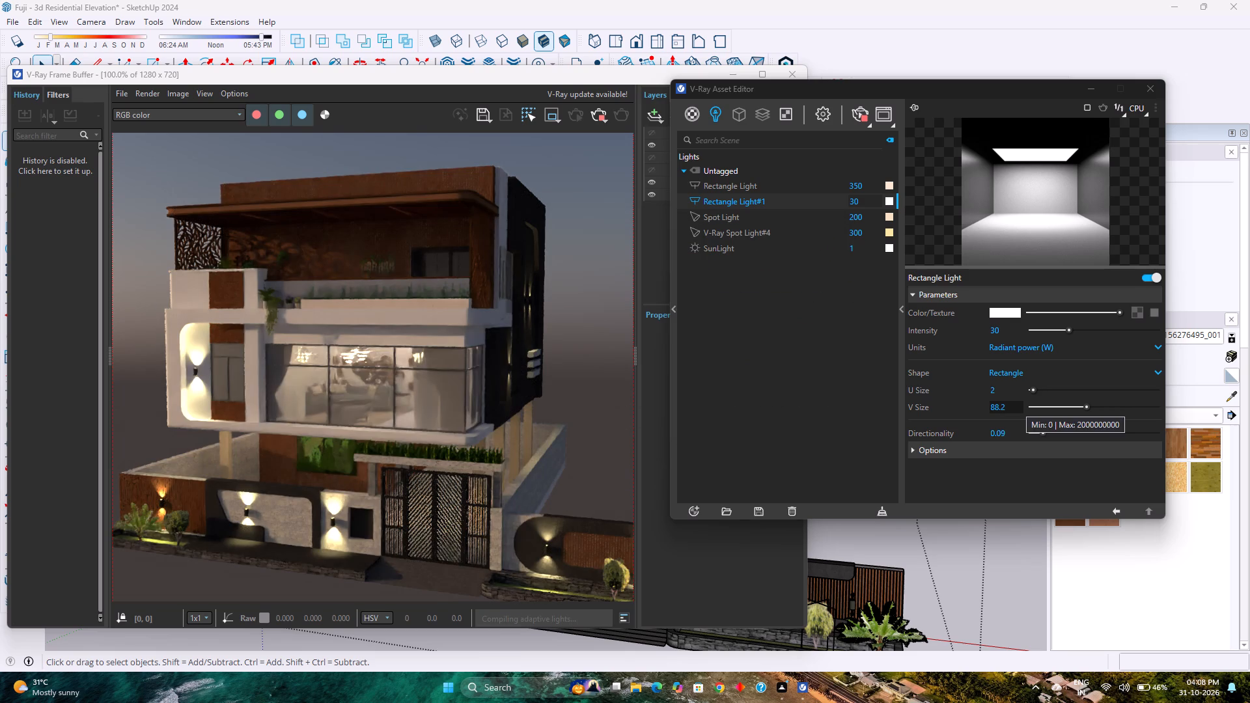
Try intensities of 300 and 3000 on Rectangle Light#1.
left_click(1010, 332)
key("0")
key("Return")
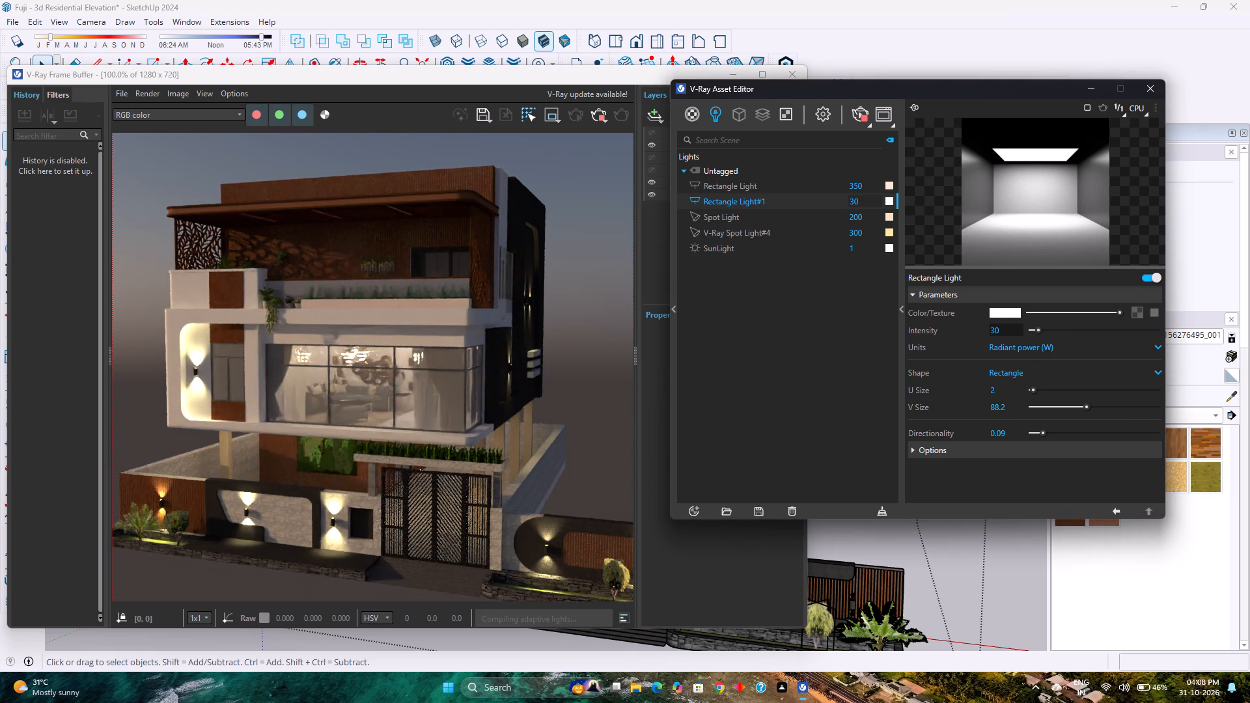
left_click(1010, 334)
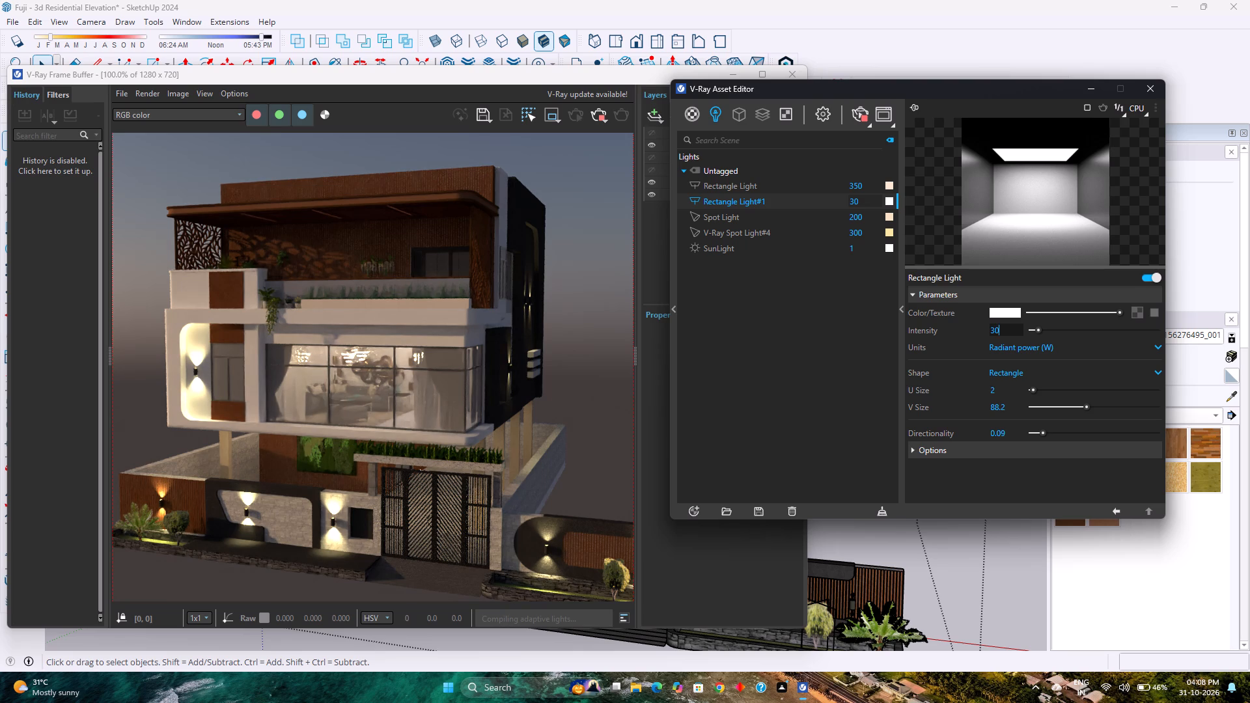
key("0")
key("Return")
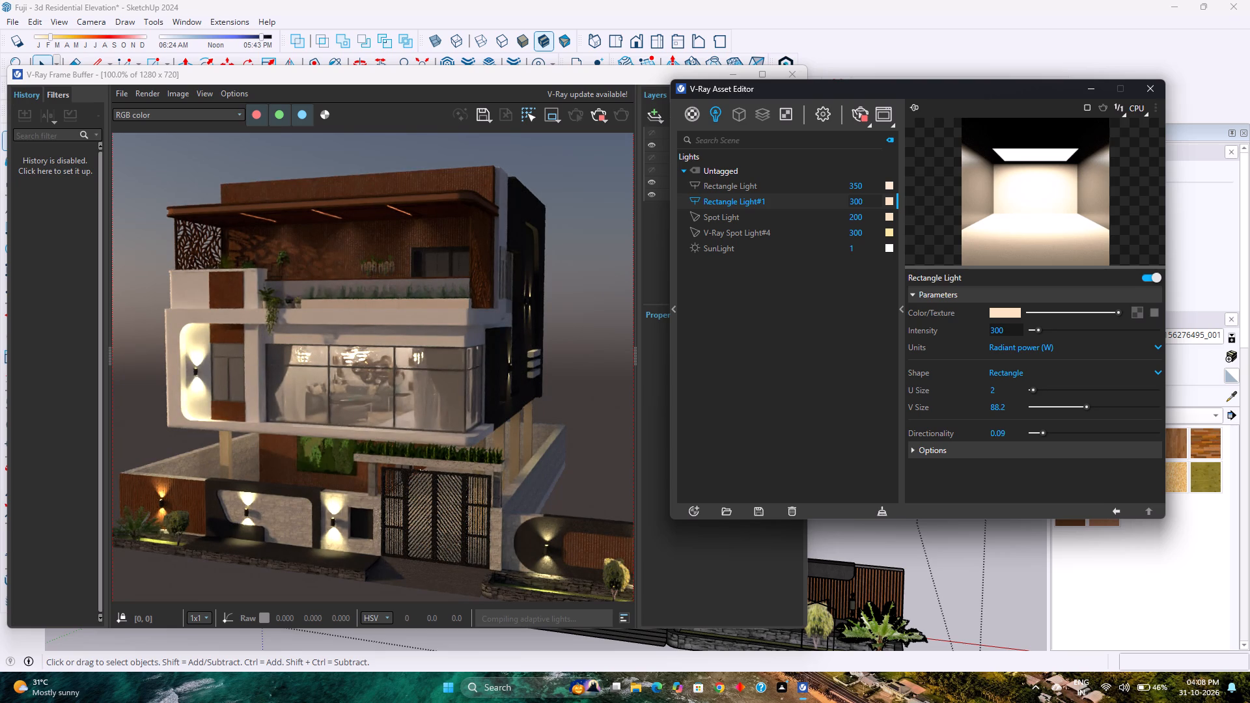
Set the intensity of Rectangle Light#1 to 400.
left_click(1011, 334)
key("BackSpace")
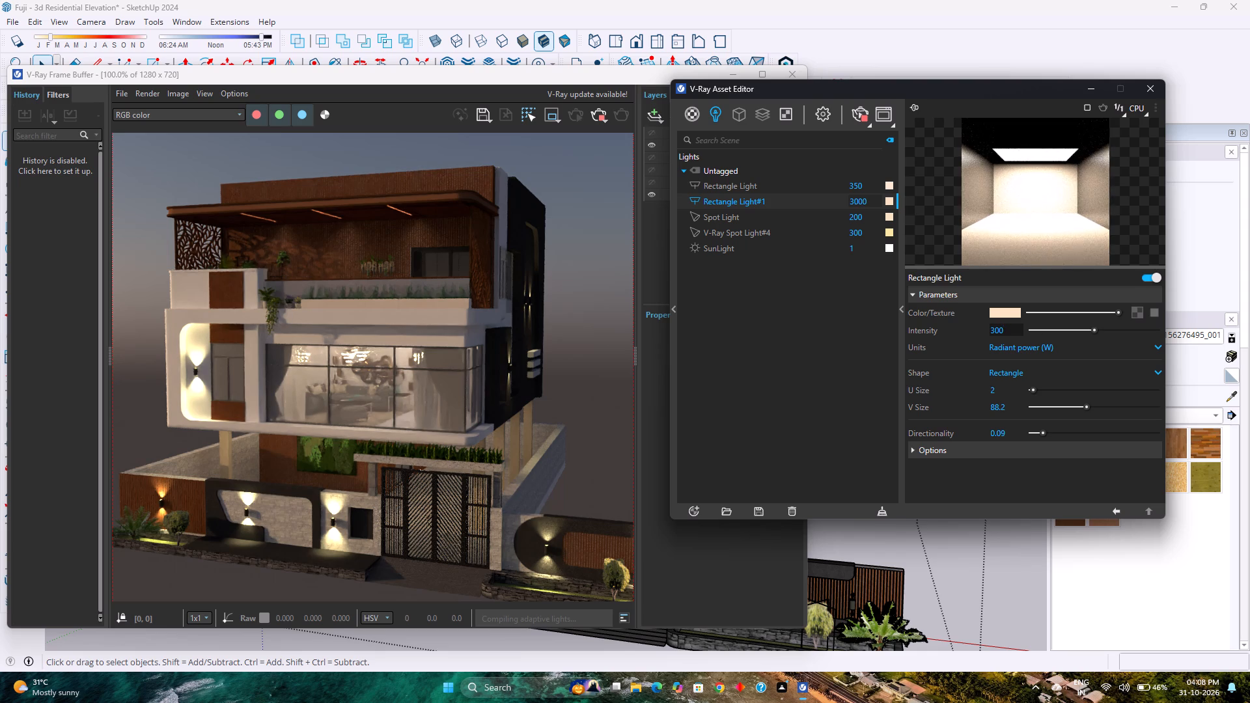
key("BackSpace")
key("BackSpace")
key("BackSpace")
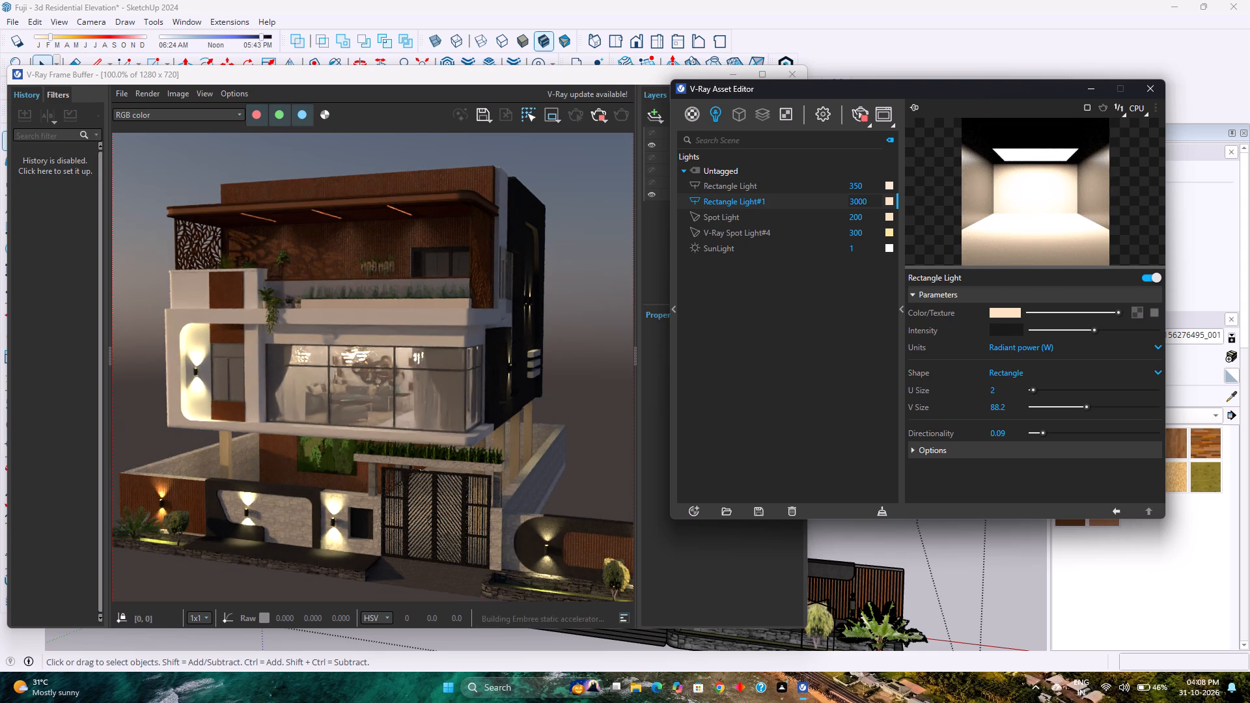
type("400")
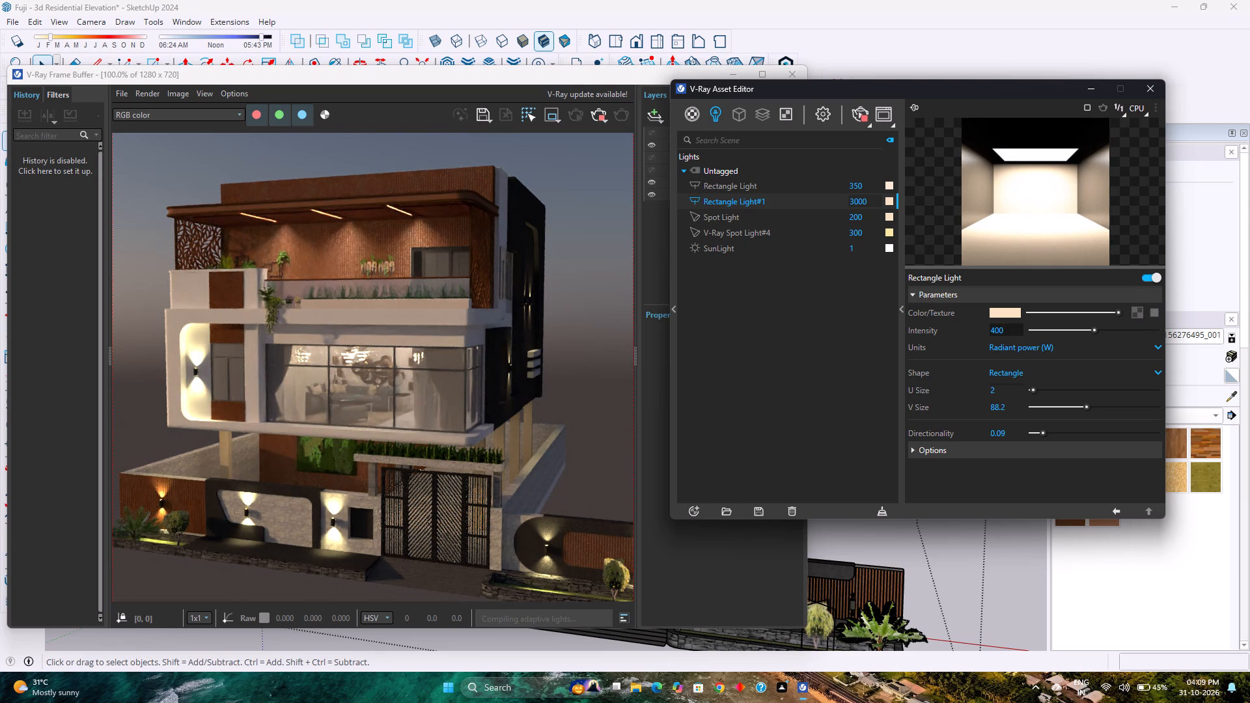
Enable No Decay in the options of Rectangle Light#1.
left_click(953, 449)
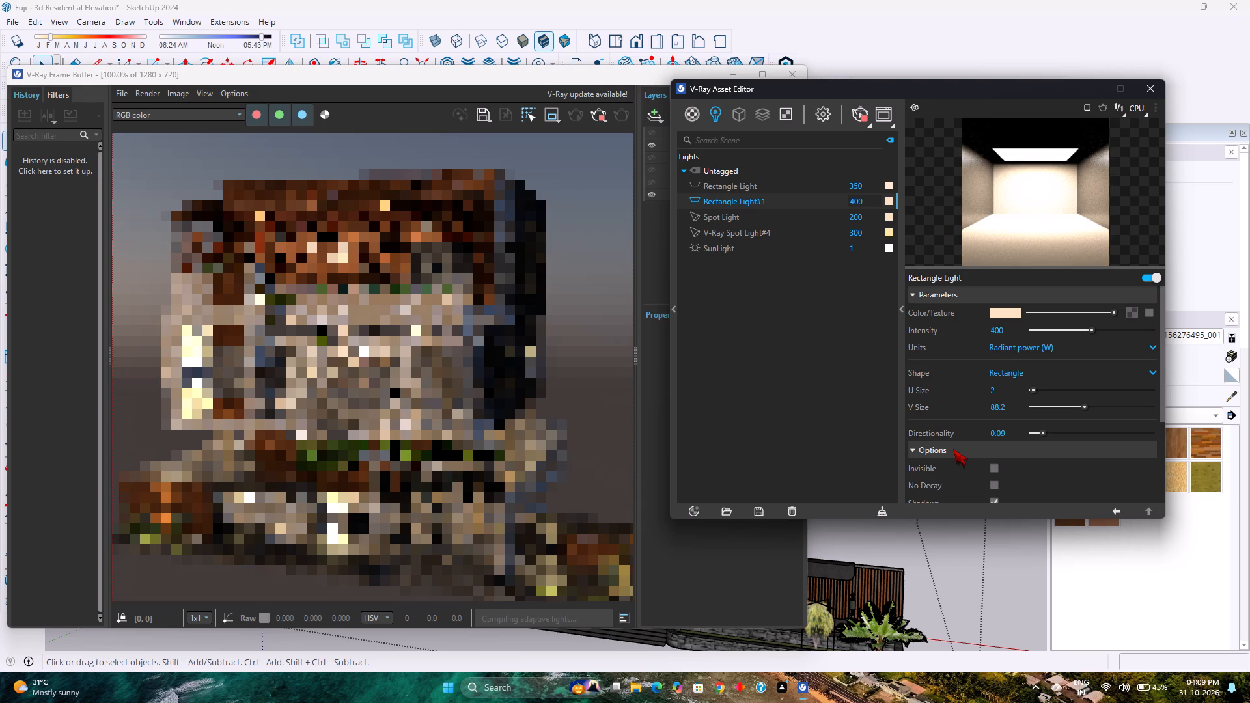
scroll(953, 449, "down", 2)
scroll(1001, 373, "up", 1)
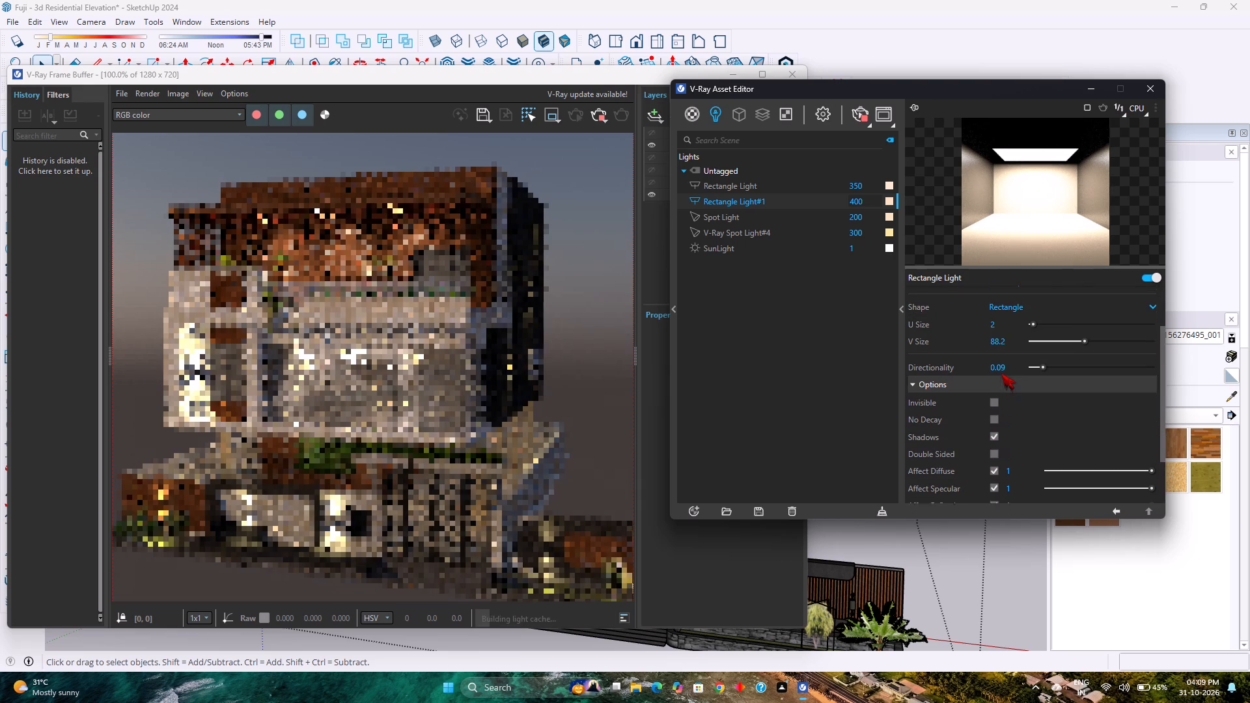
scroll(975, 412, "up", 2)
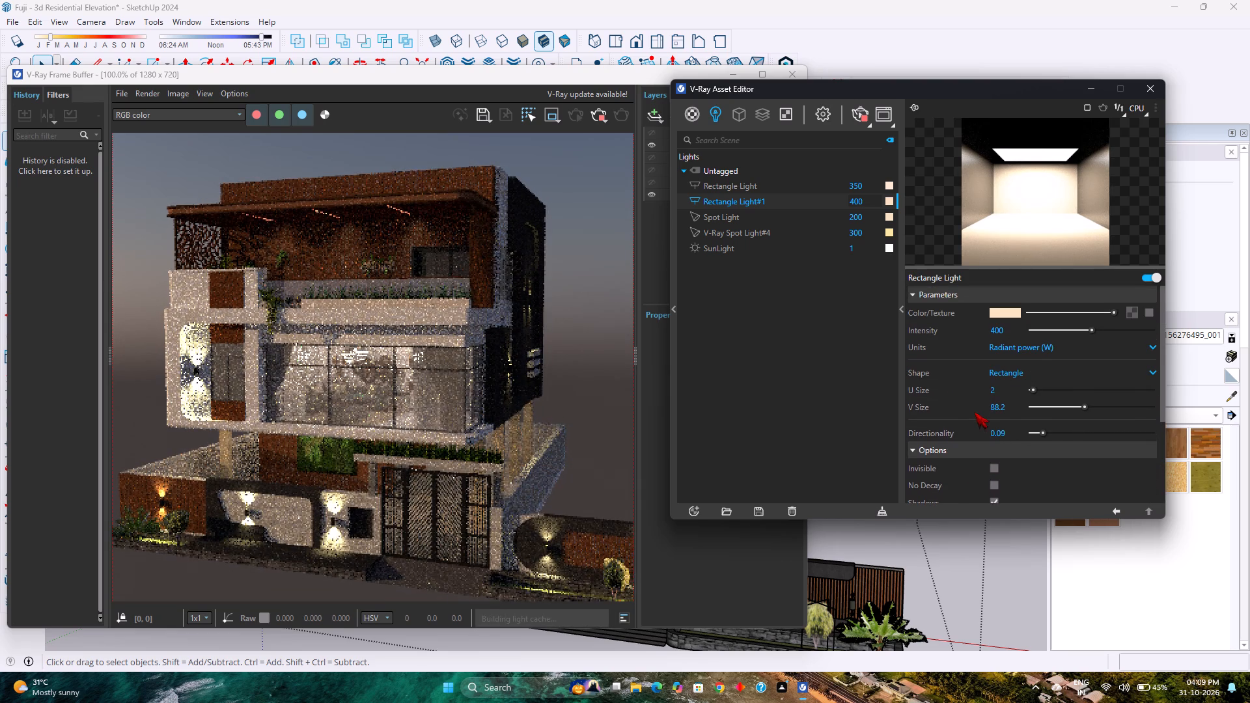
scroll(975, 412, "up", 1)
scroll(975, 412, "down", 1)
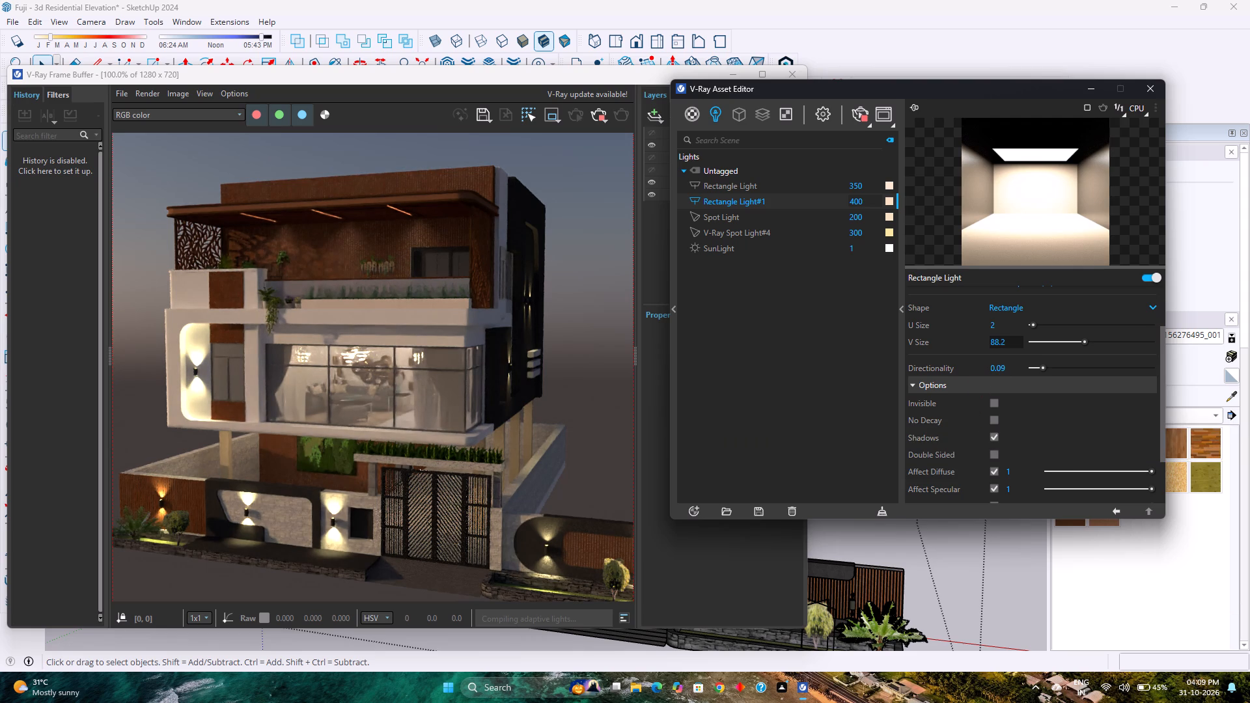
scroll(1012, 338, "up", 4)
scroll(1012, 338, "down", 3)
left_click(996, 353)
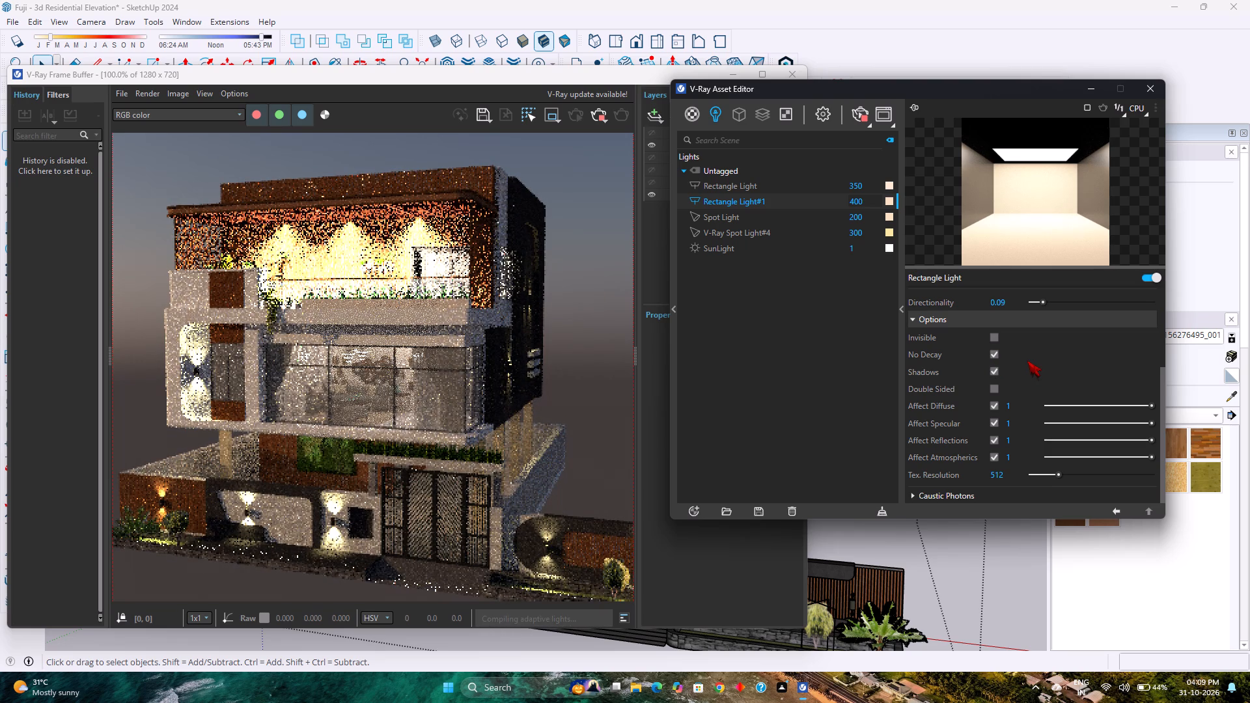
Set the intensity of Rectangle Light#1 to 100.
scroll(1027, 361, "up", 4)
scroll(1027, 361, "down", 1)
scroll(1027, 361, "up", 4)
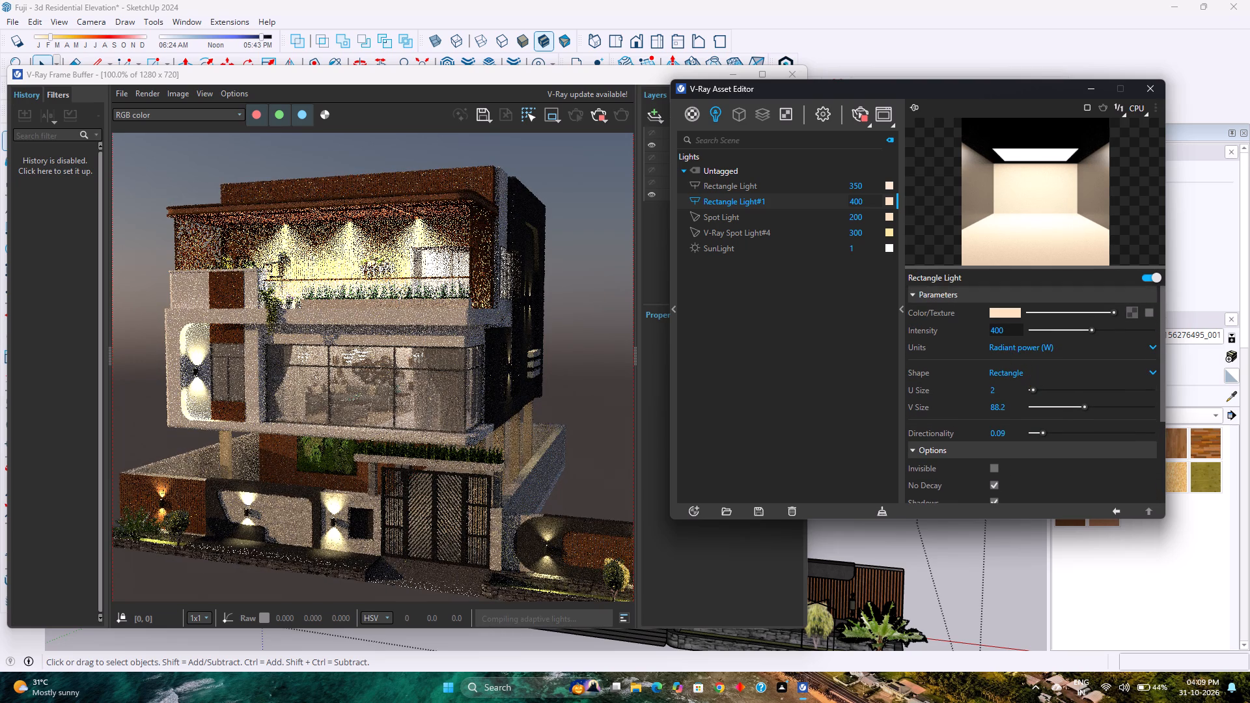
left_click(1001, 327)
key("BackSpace")
key("BackSpace")
key("BackSpace")
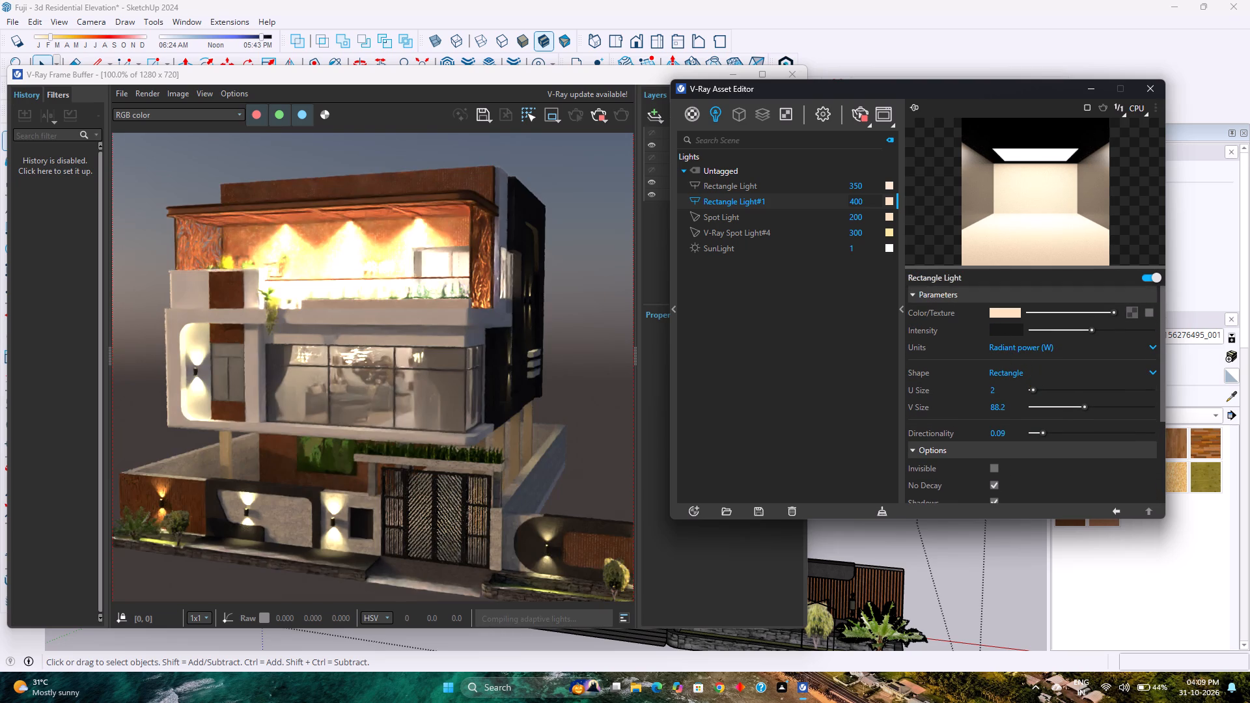
type("100")
key("Return")
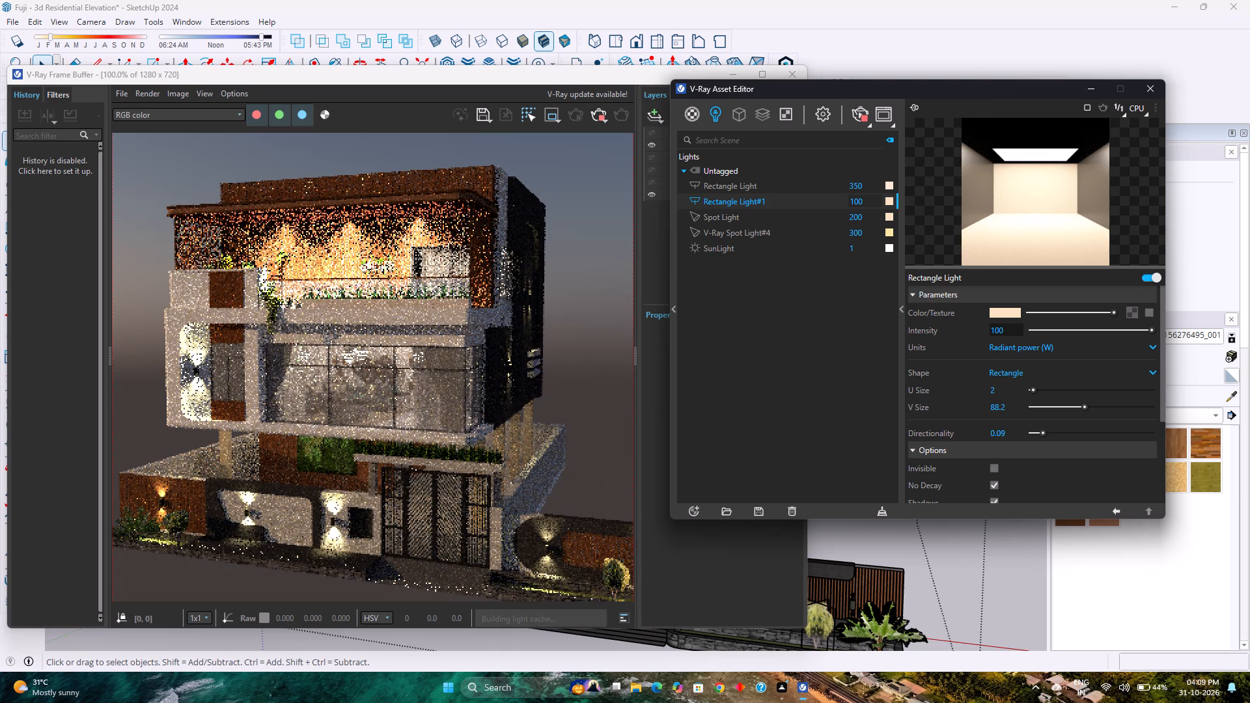
Open the intensity value of Rectangle Light#1 for editing.
scroll(1001, 328, "up", 1)
left_click(1001, 328)
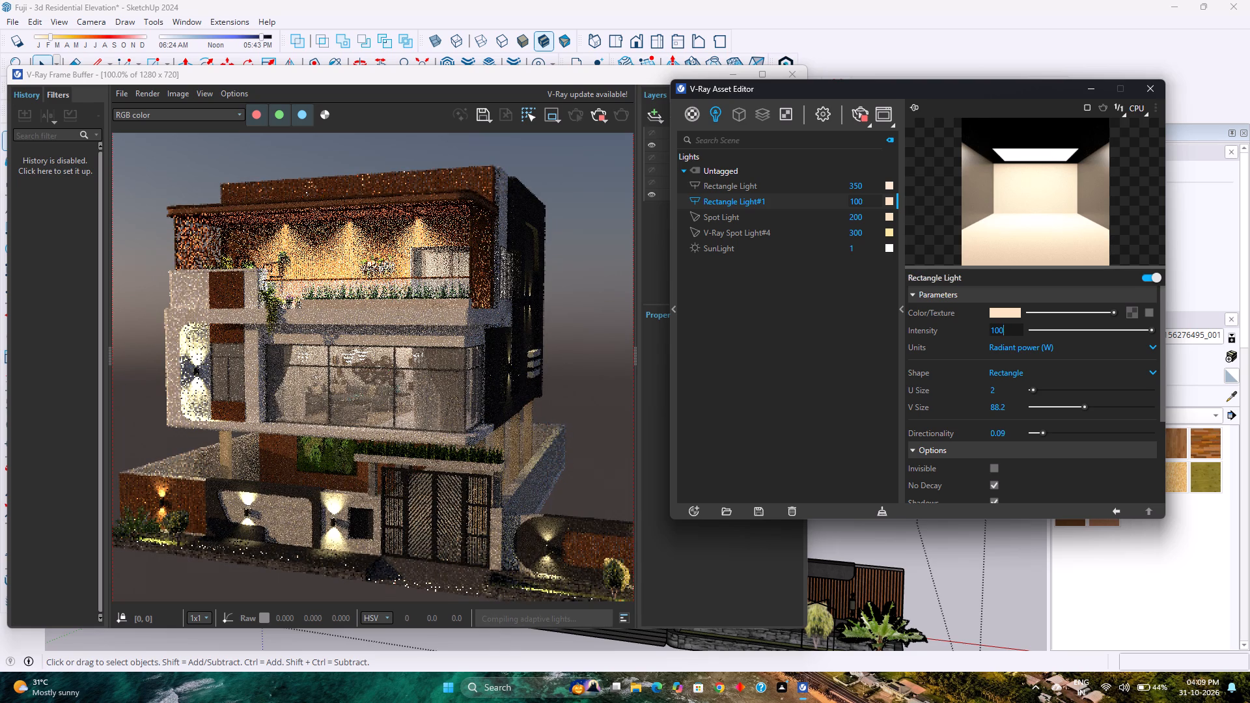
key("BackSpace")
key("BackSpace")
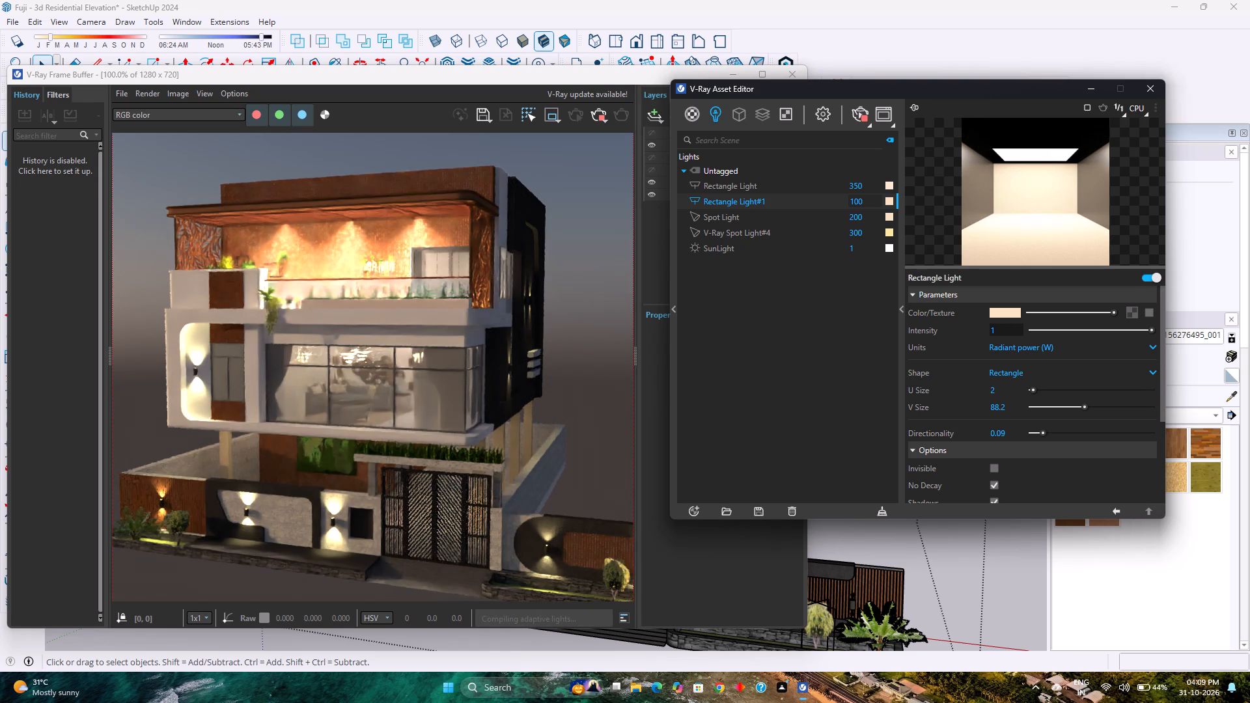
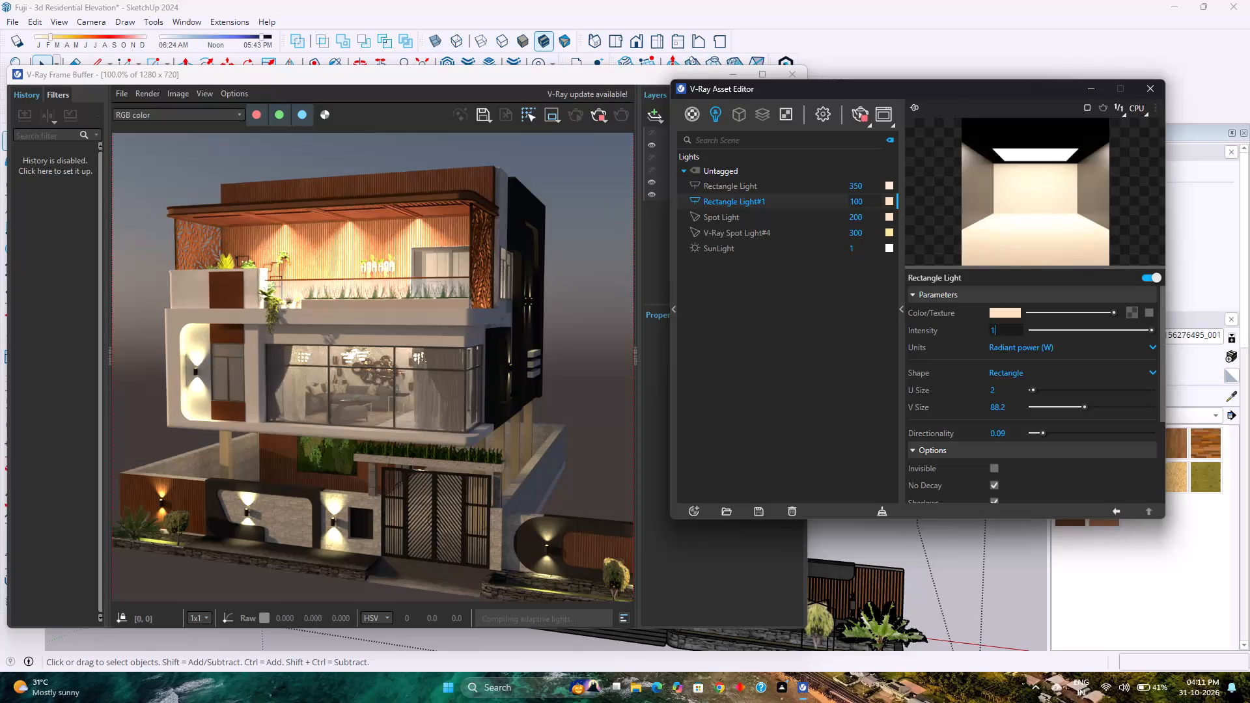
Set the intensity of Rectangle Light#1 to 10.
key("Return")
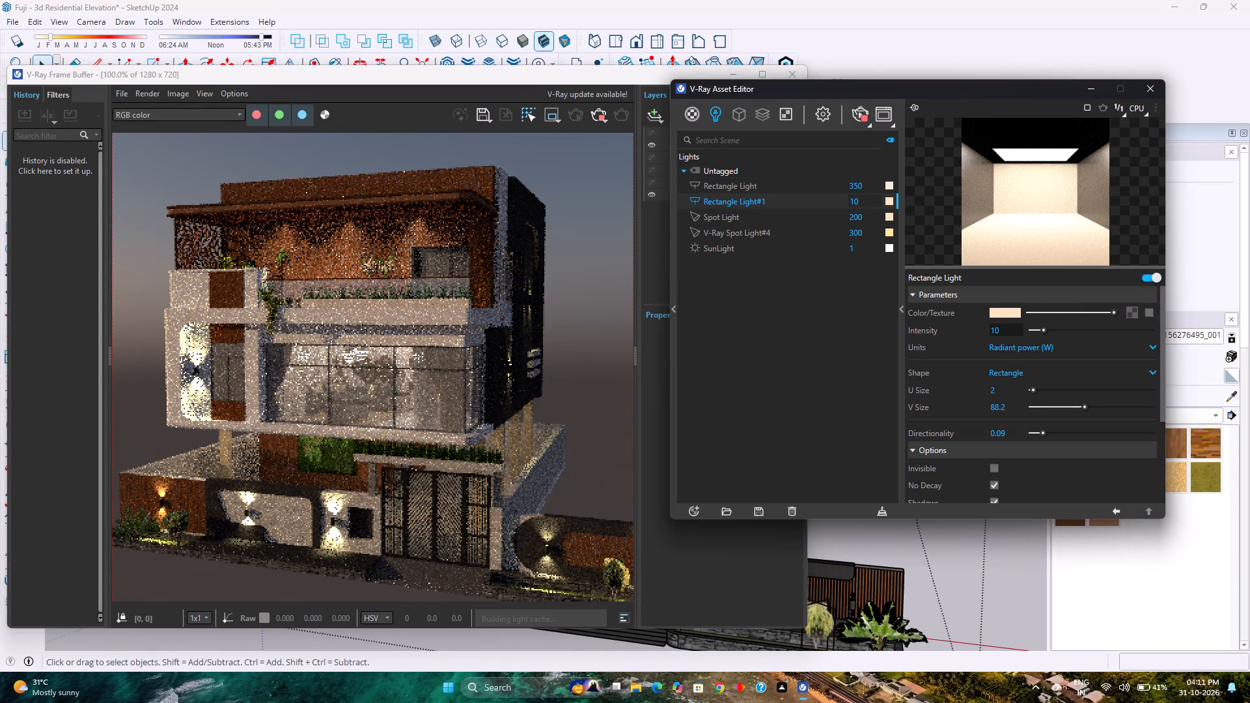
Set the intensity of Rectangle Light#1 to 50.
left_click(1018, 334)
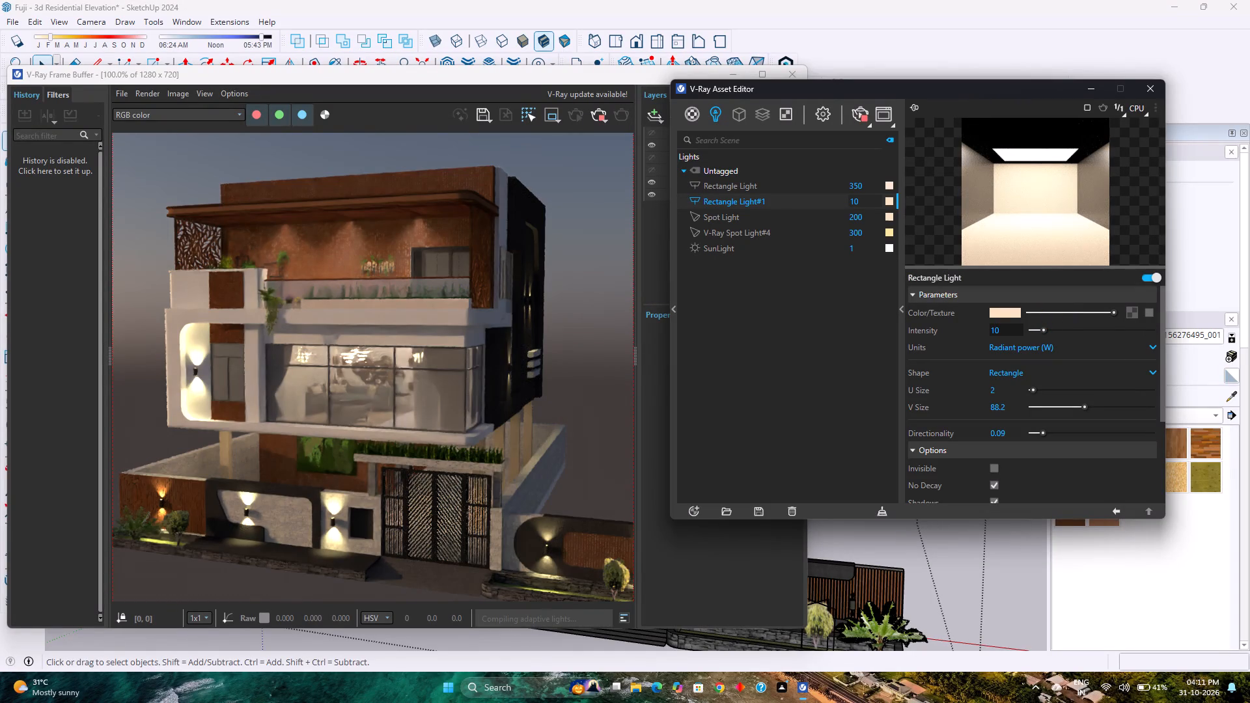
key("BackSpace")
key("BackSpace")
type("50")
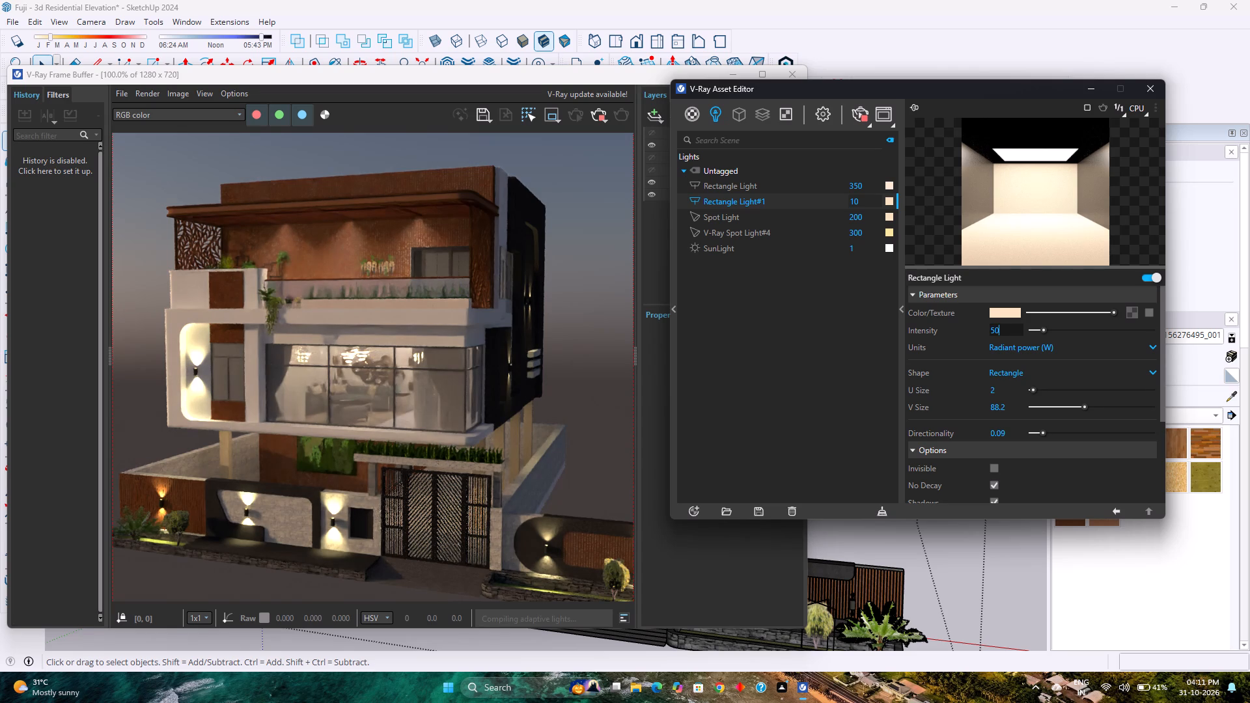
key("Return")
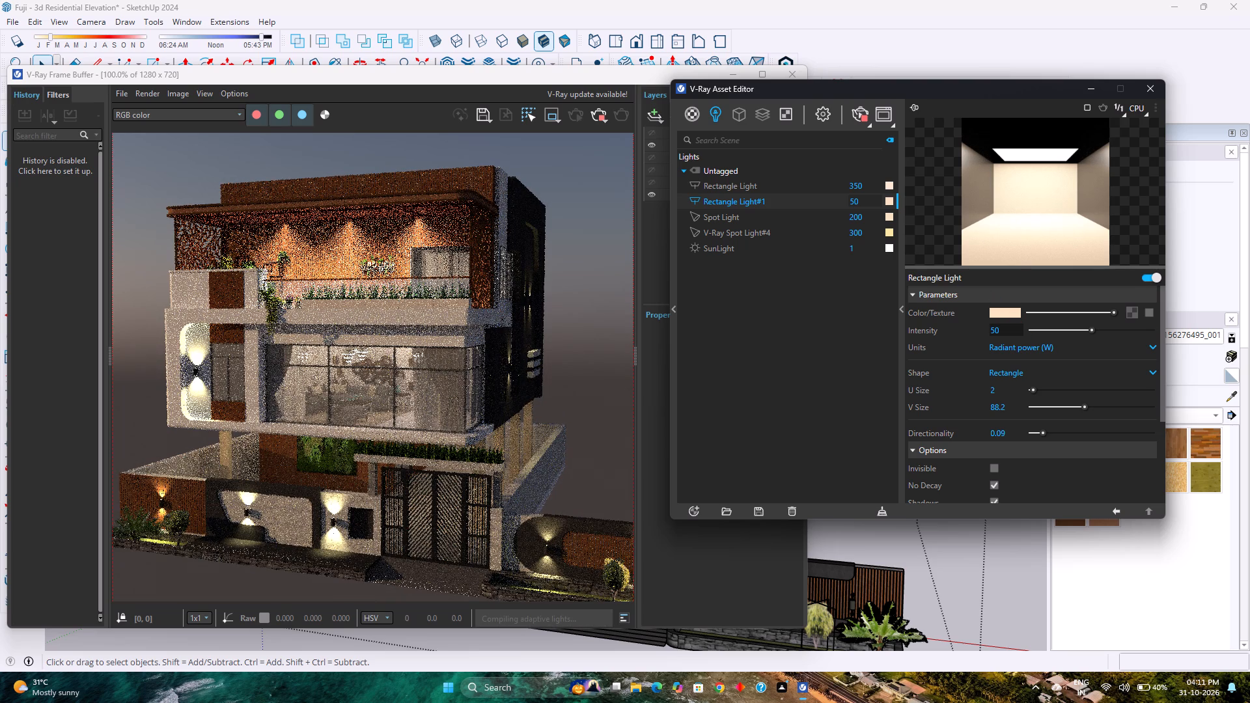
Set the intensity of Rectangle Light#1 to 30.
left_click(1019, 330)
key("BackSpace")
key("BackSpace")
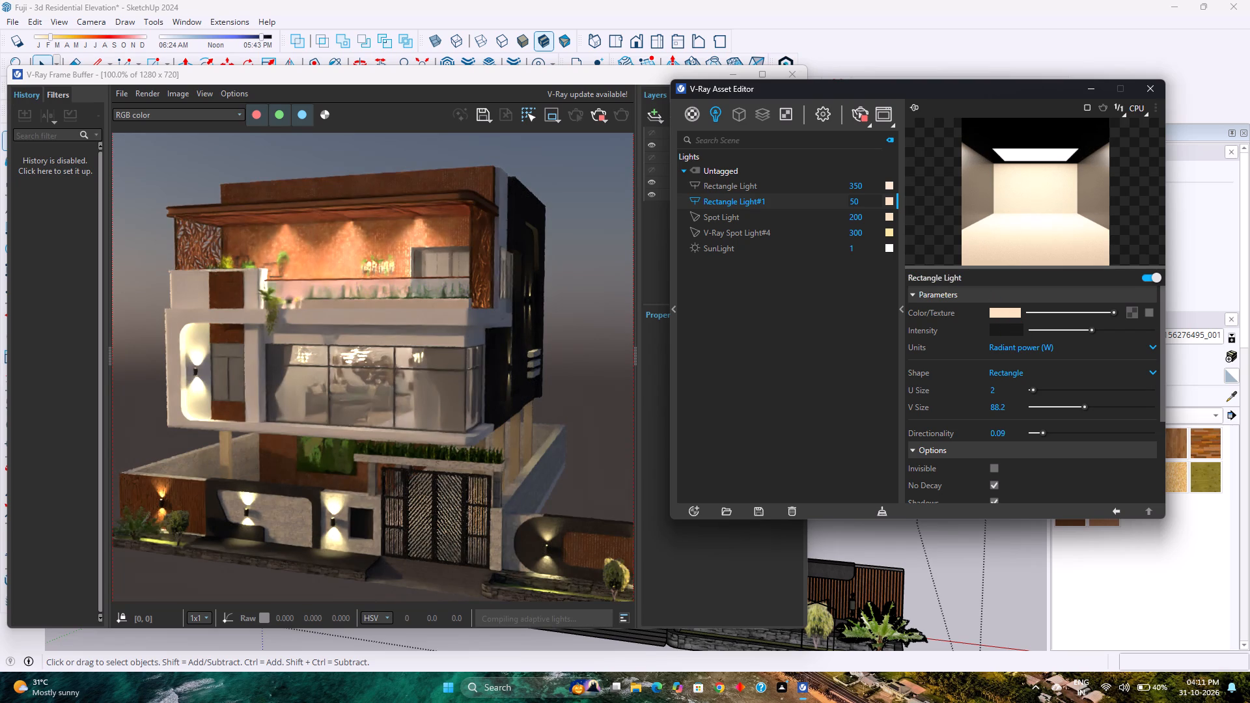
type("30")
key("Return")
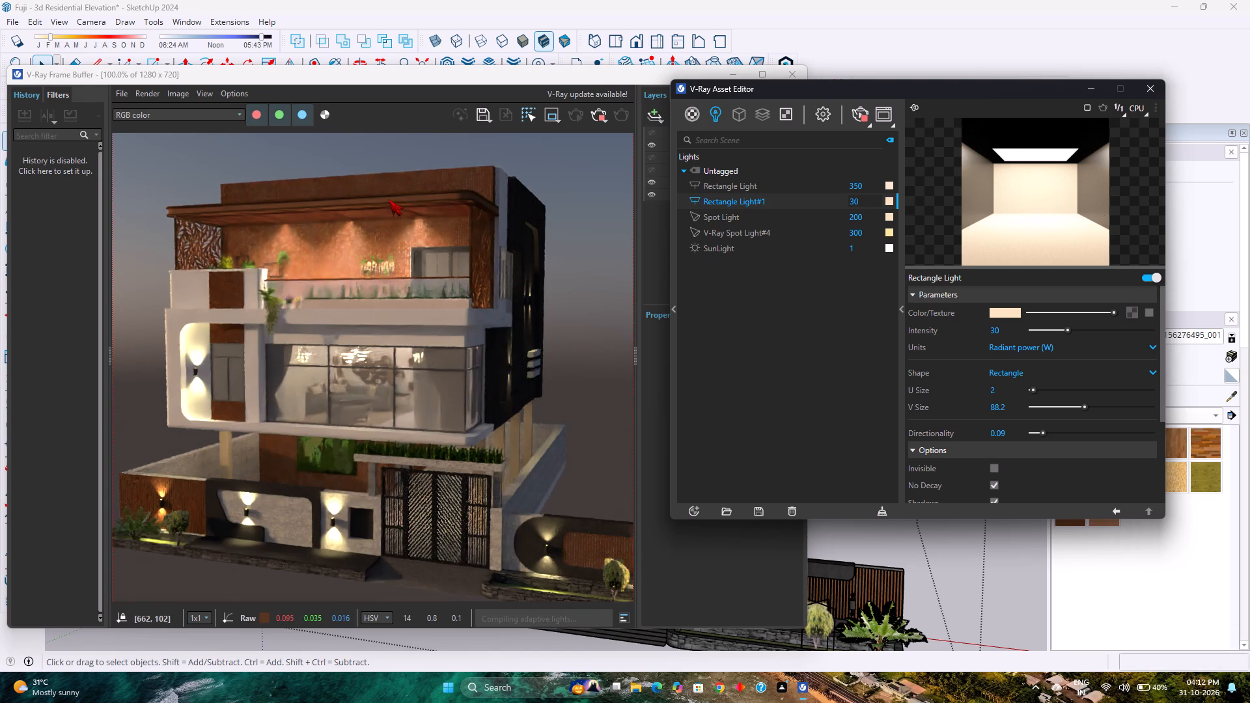
Examine the updated live render of the elevation up close and as a whole, checking the balcony, glazing and gate lighting.
scroll(389, 199, "down", 1)
scroll(380, 407, "up", 1)
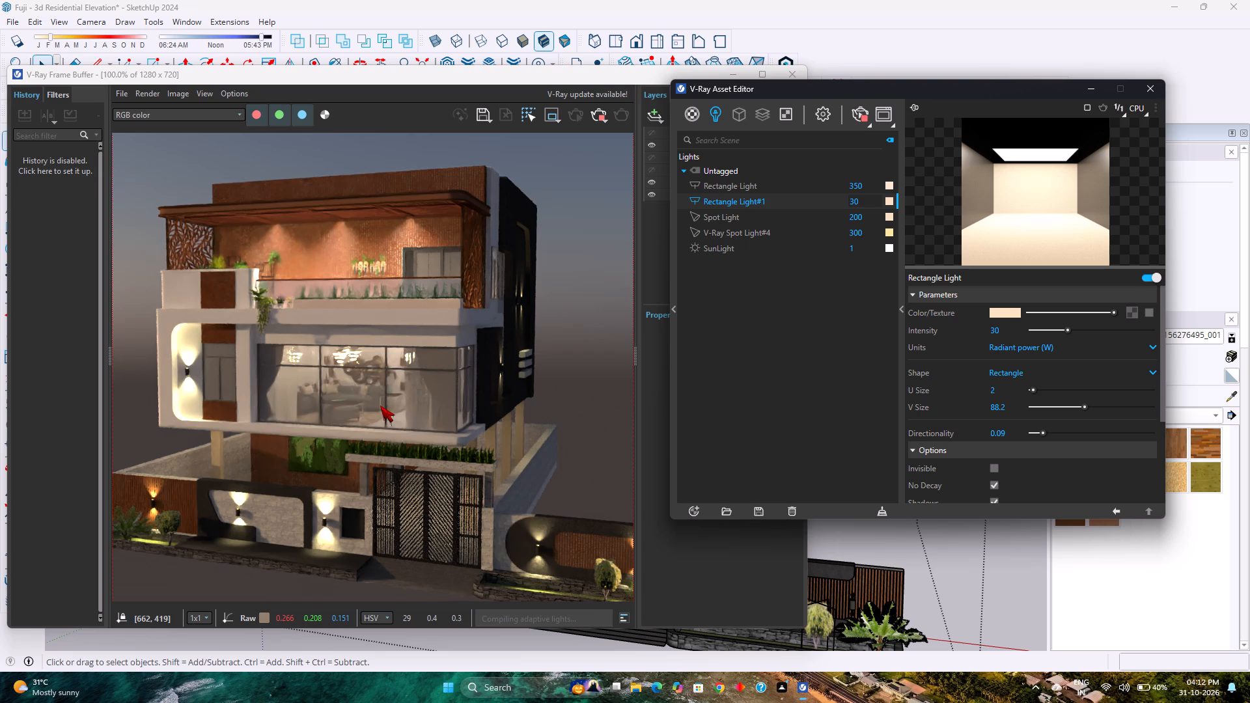
scroll(380, 401, "down", 1)
scroll(380, 396, "up", 1)
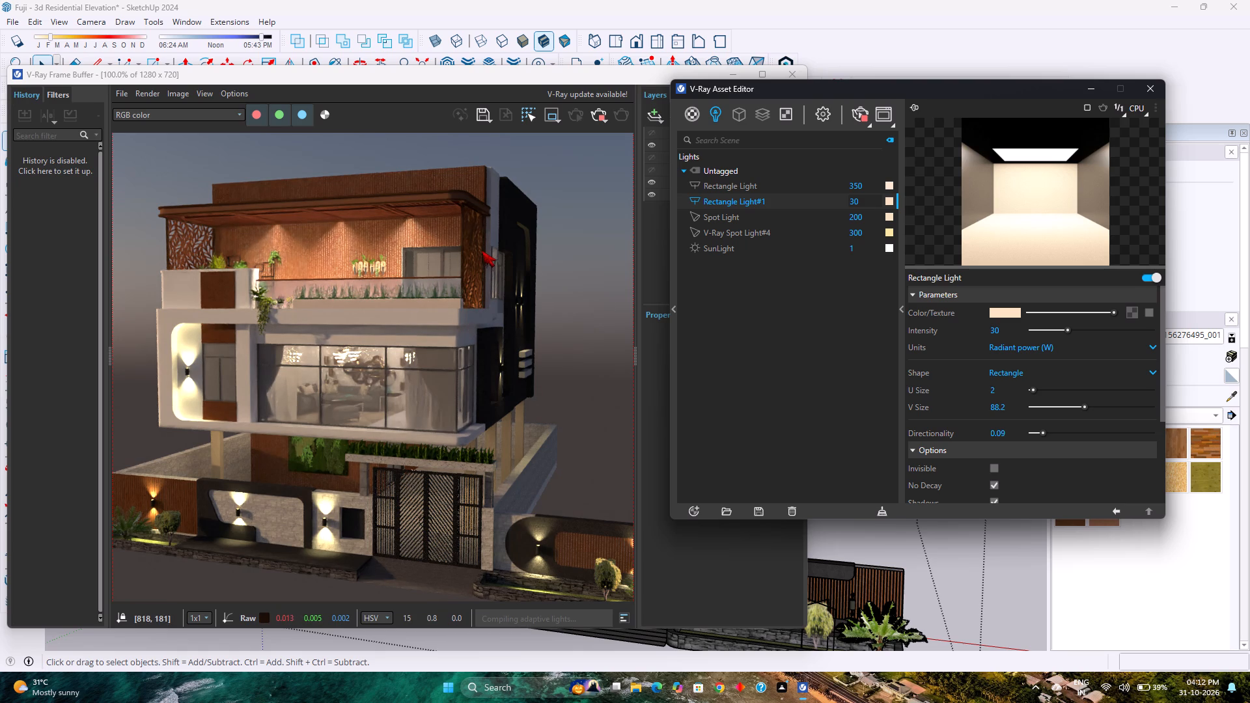
scroll(482, 251, "down", 1)
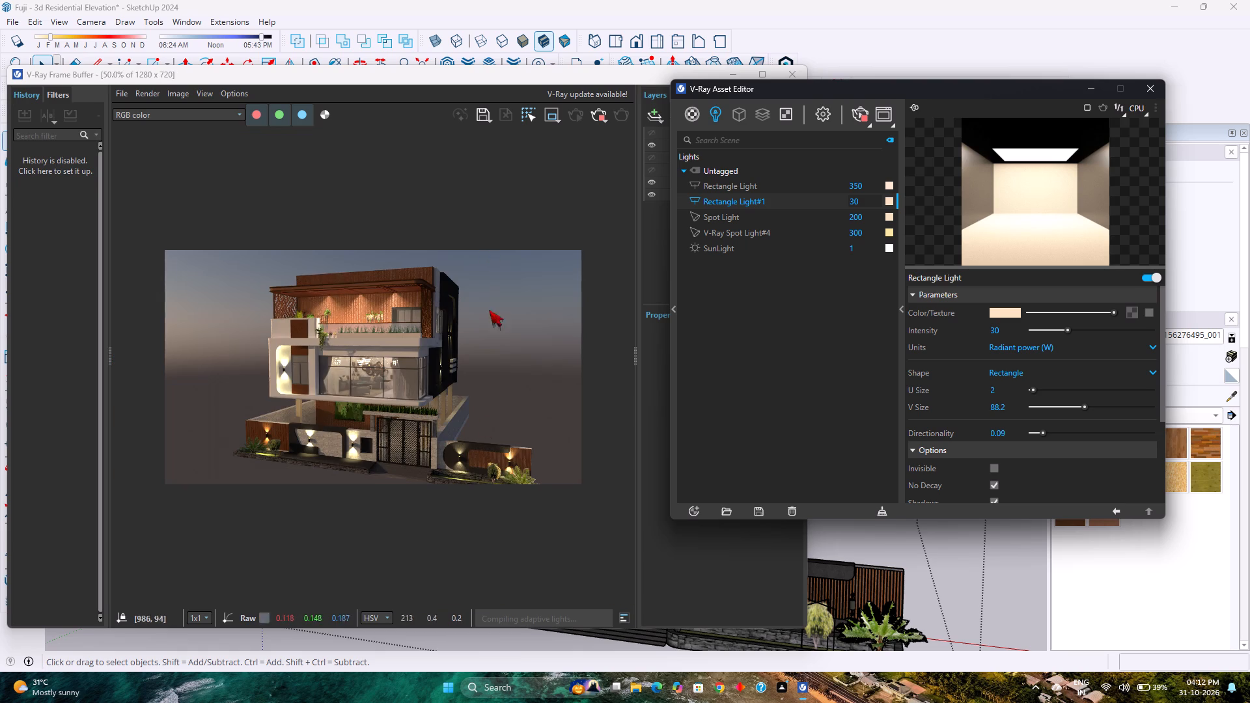
scroll(394, 478, "up", 2)
scroll(394, 476, "down", 1)
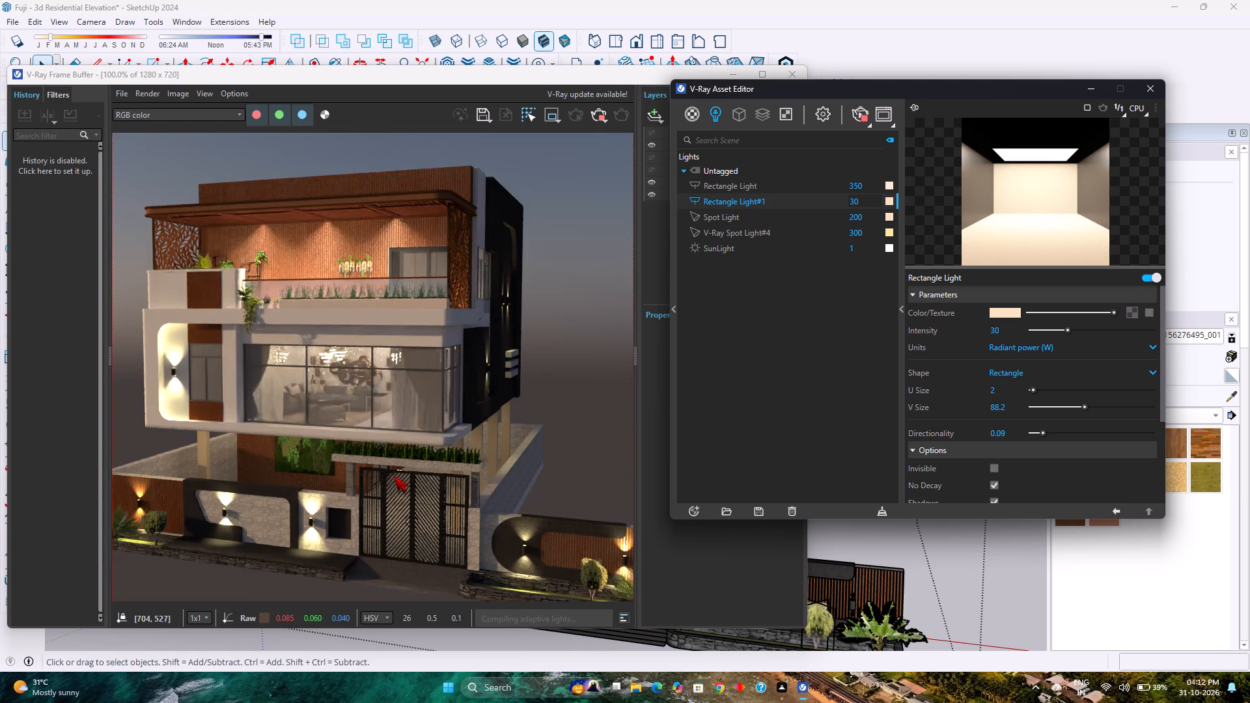
scroll(394, 450, "down", 2)
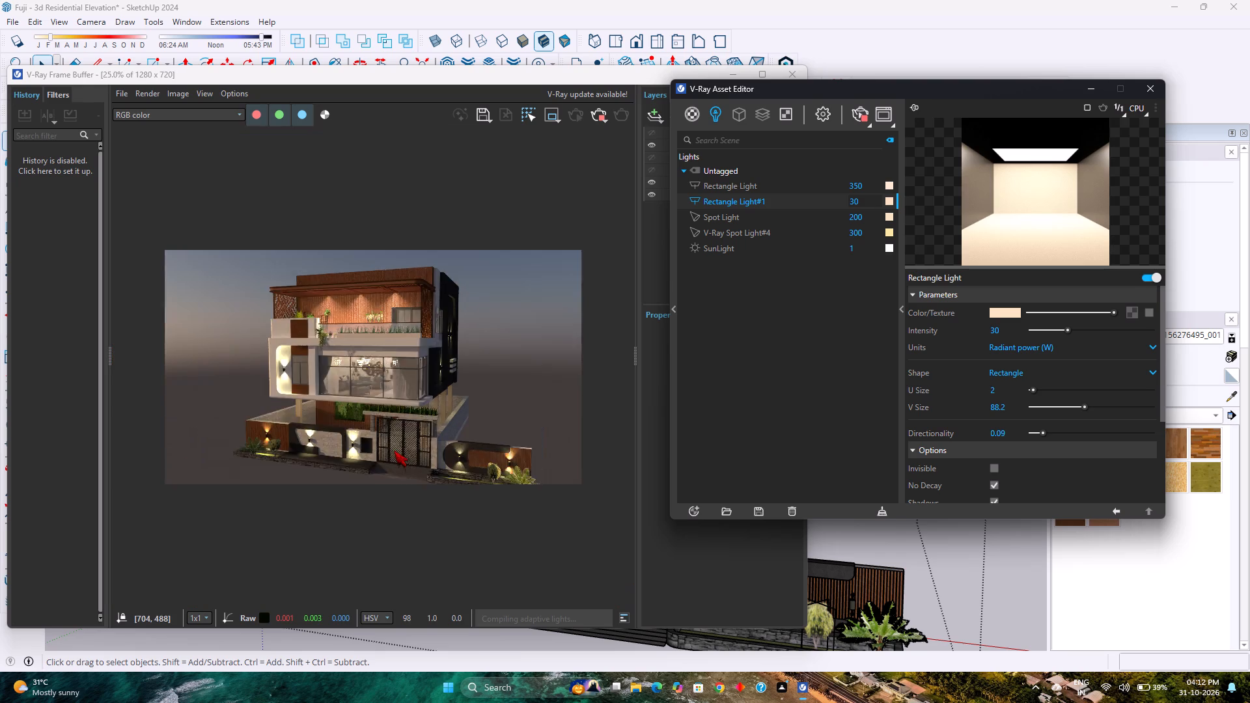
scroll(332, 360, "up", 2)
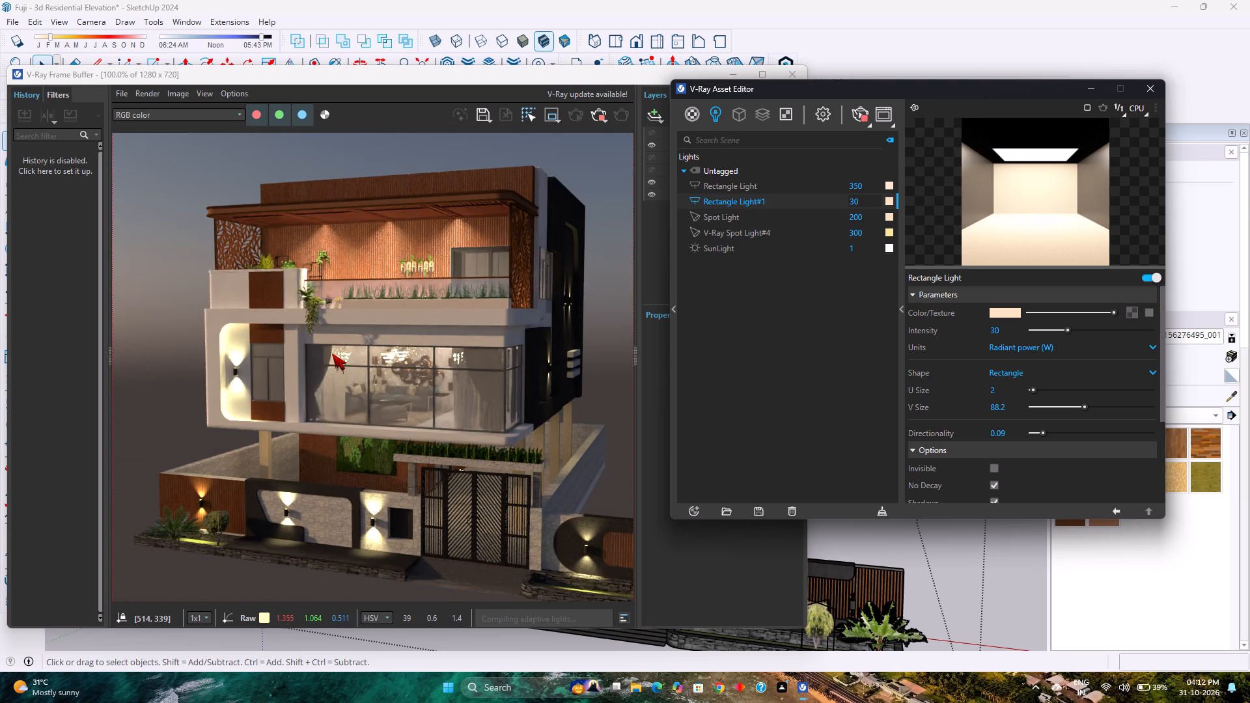
Minimize the V-Ray windows and open the white grooved slab band between the balcony planters and living-room glazing for editing.
left_click(1095, 92)
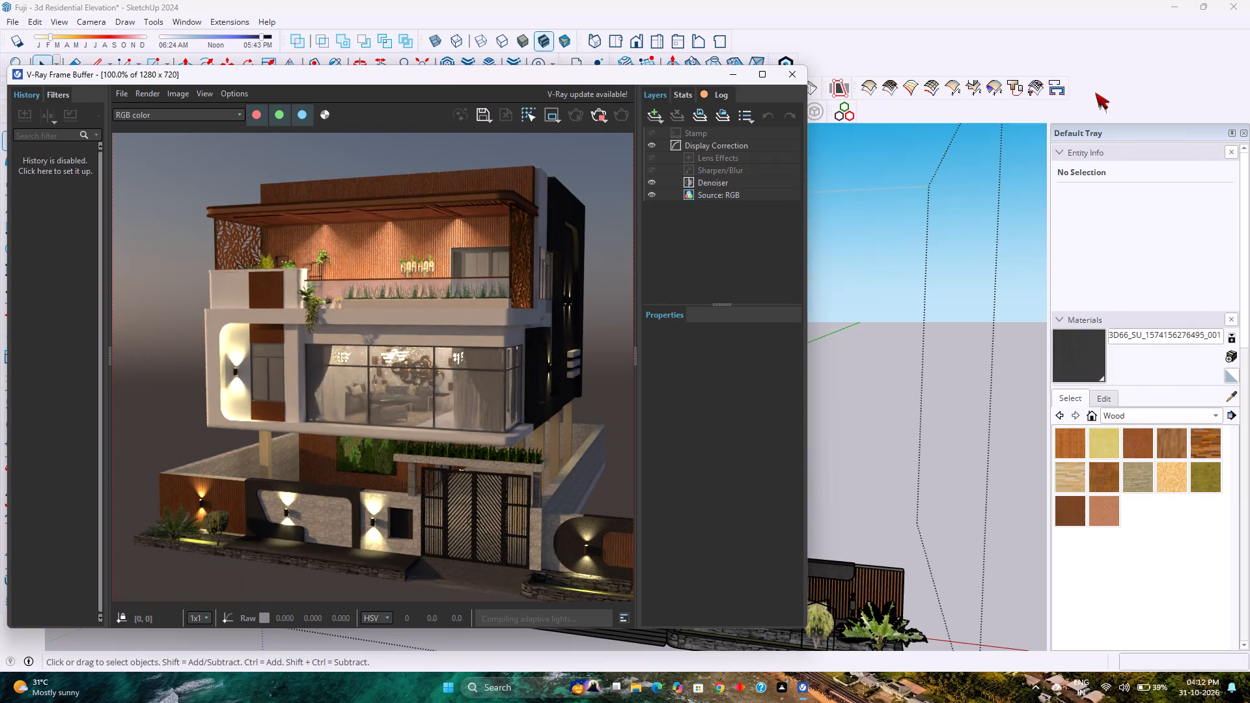
left_click(727, 70)
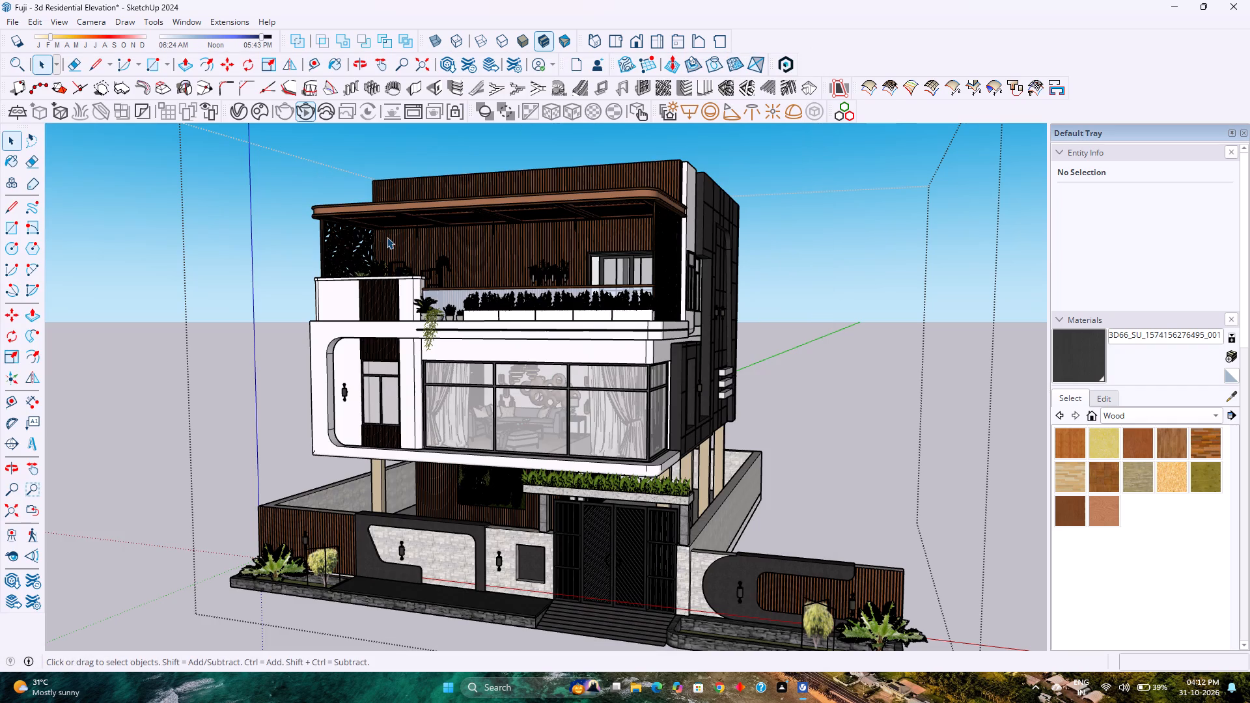
scroll(591, 328, "up", 13)
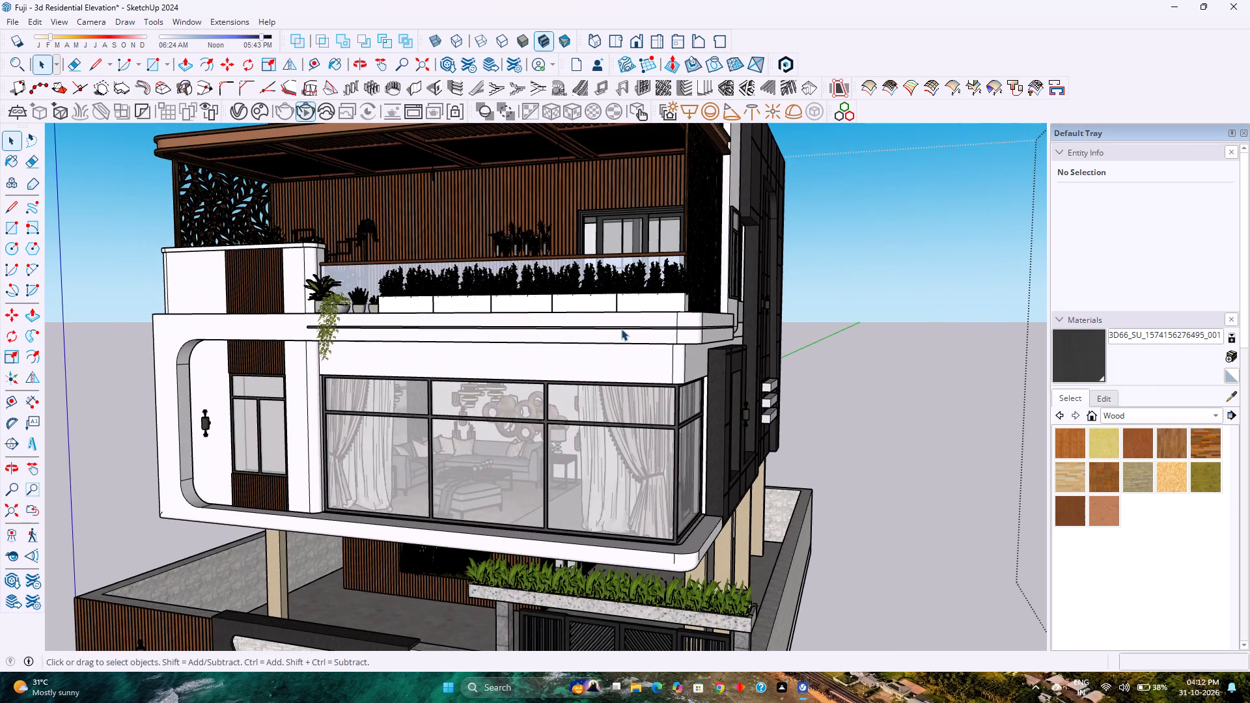
scroll(621, 329, "up", 14)
double_click(620, 324)
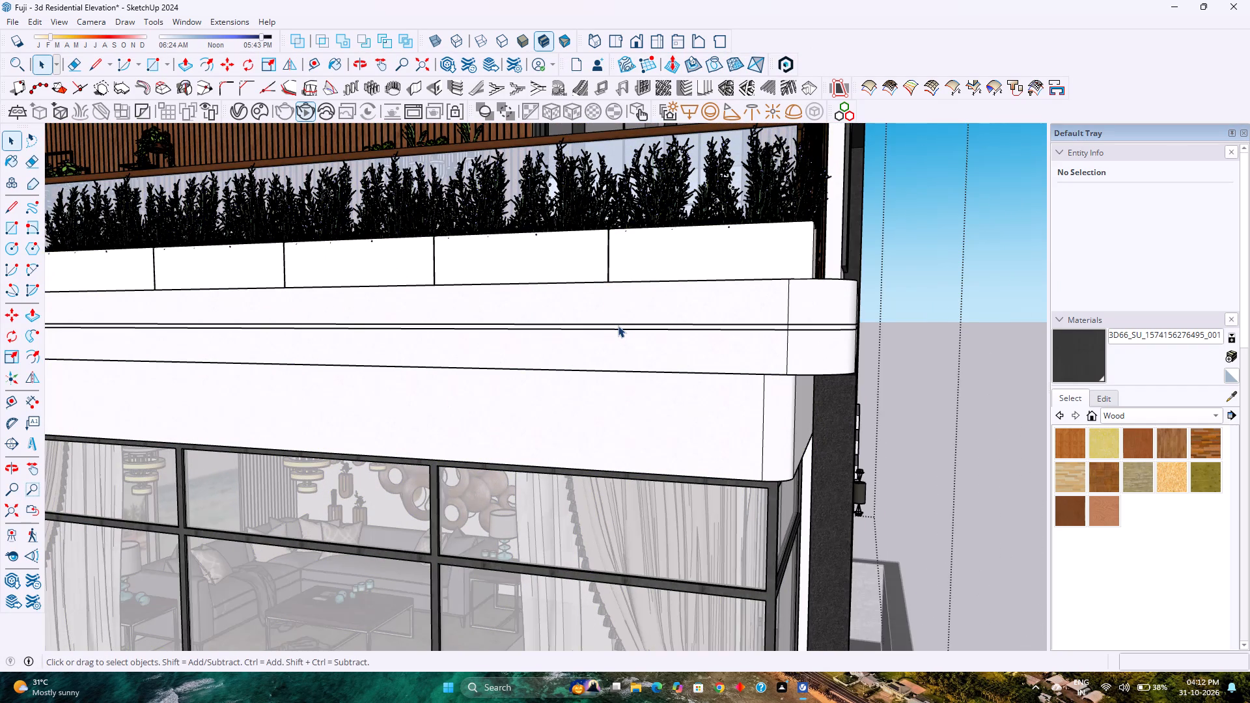
double_click(614, 328)
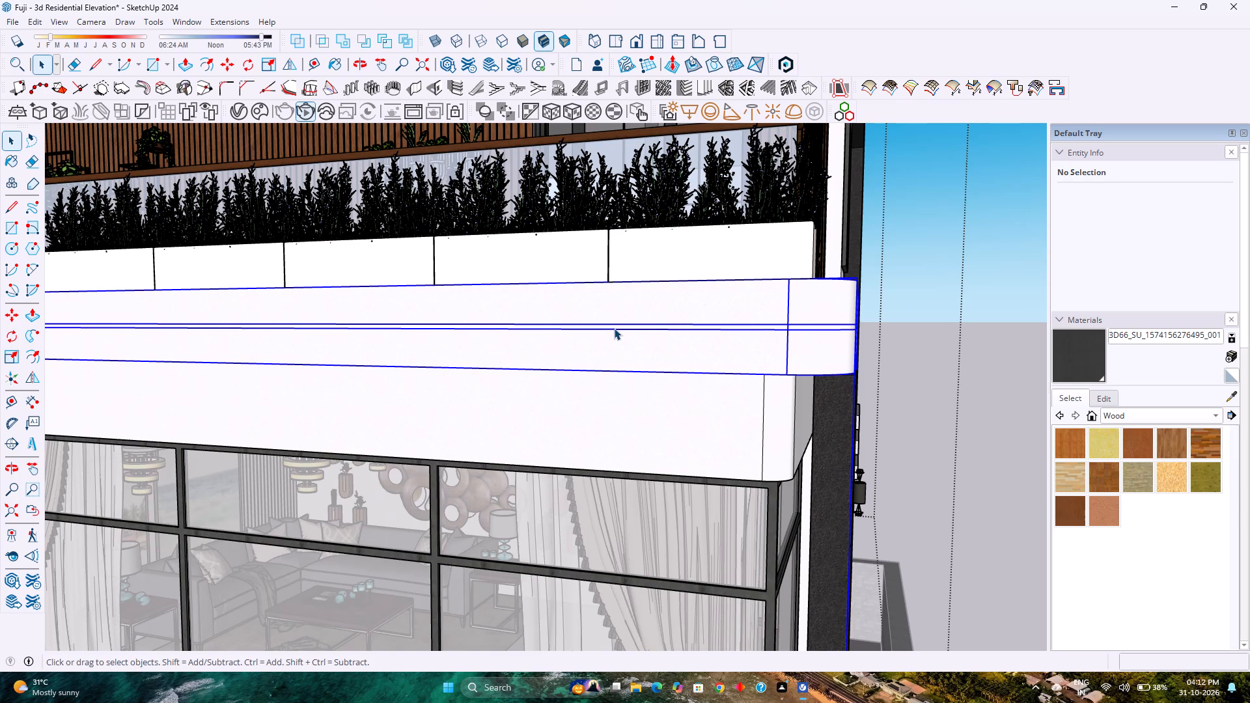
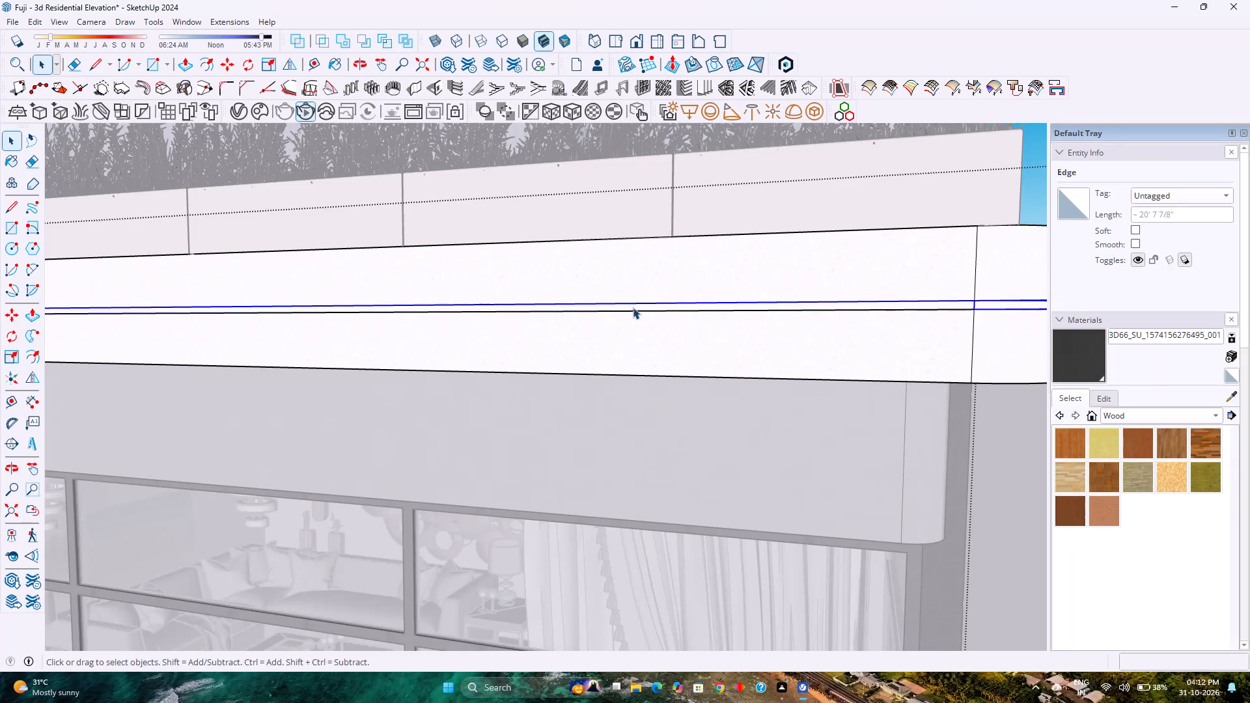
Create a new Emissive V-Ray material and apply it to the selected thin strip group in the slab band's groove.
scroll(632, 309, "down", 4)
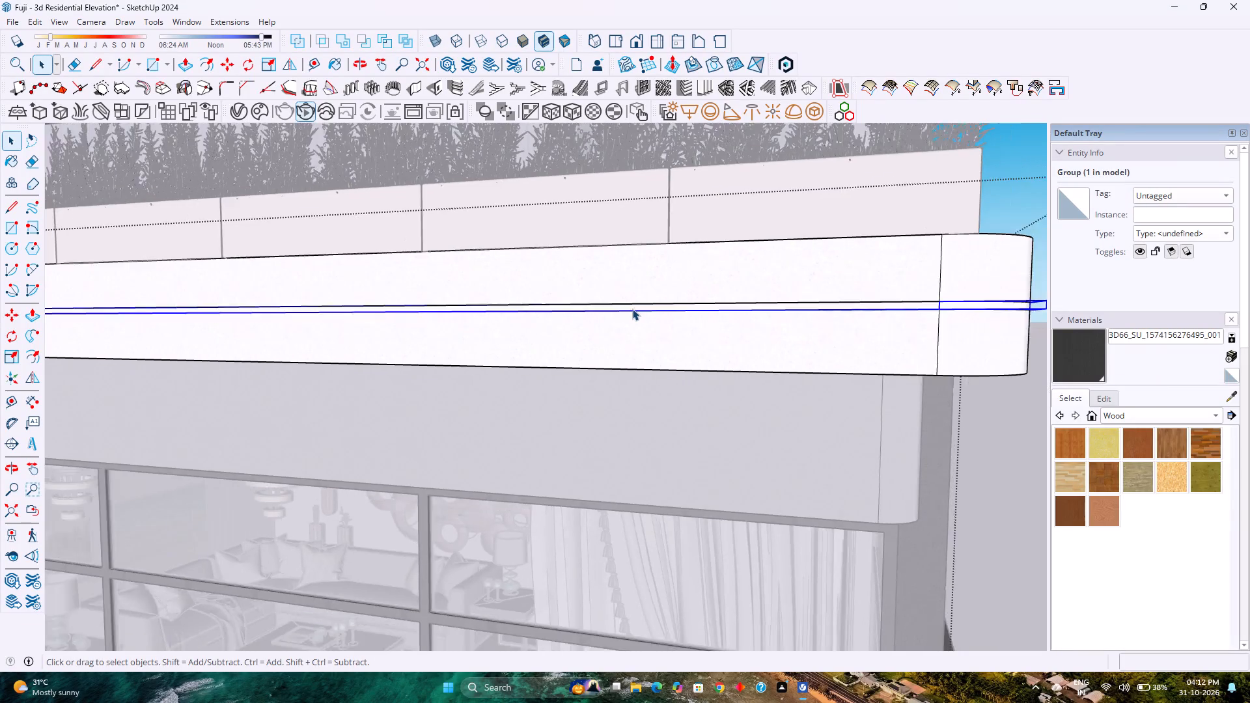
scroll(632, 309, "down", 5)
middle_click_drag(632, 309, 548, 396)
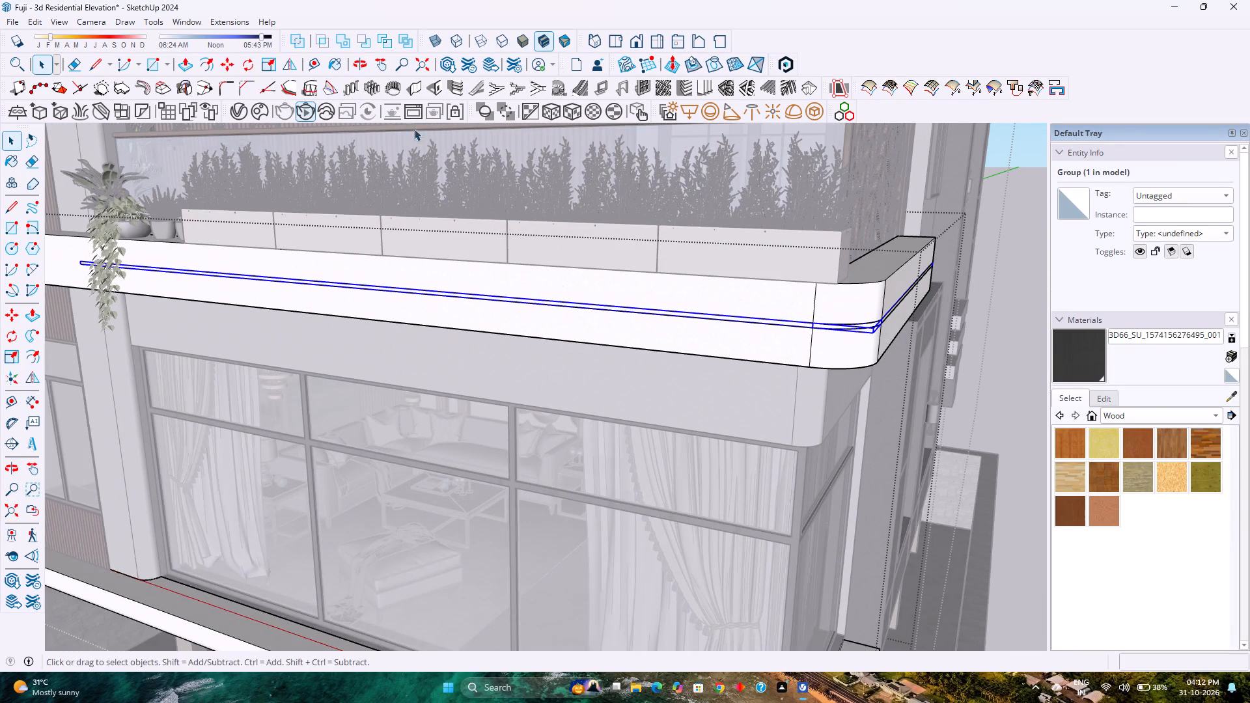
left_click(245, 109)
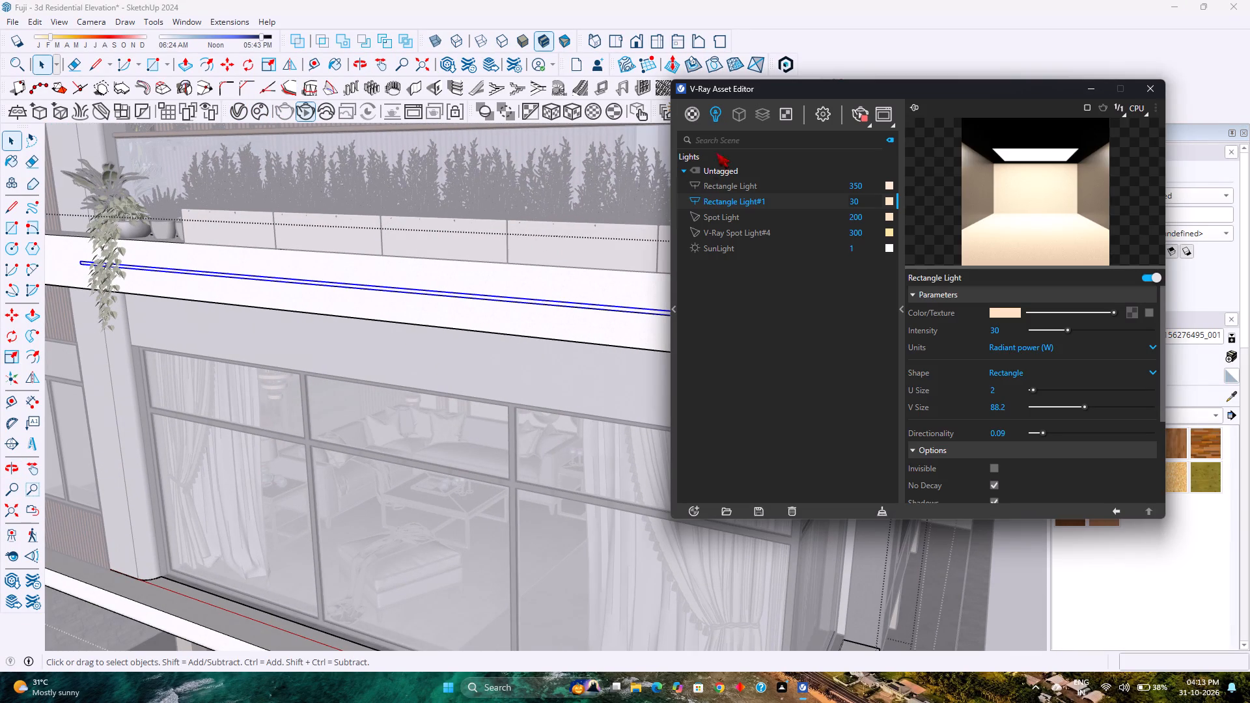
left_click(693, 118)
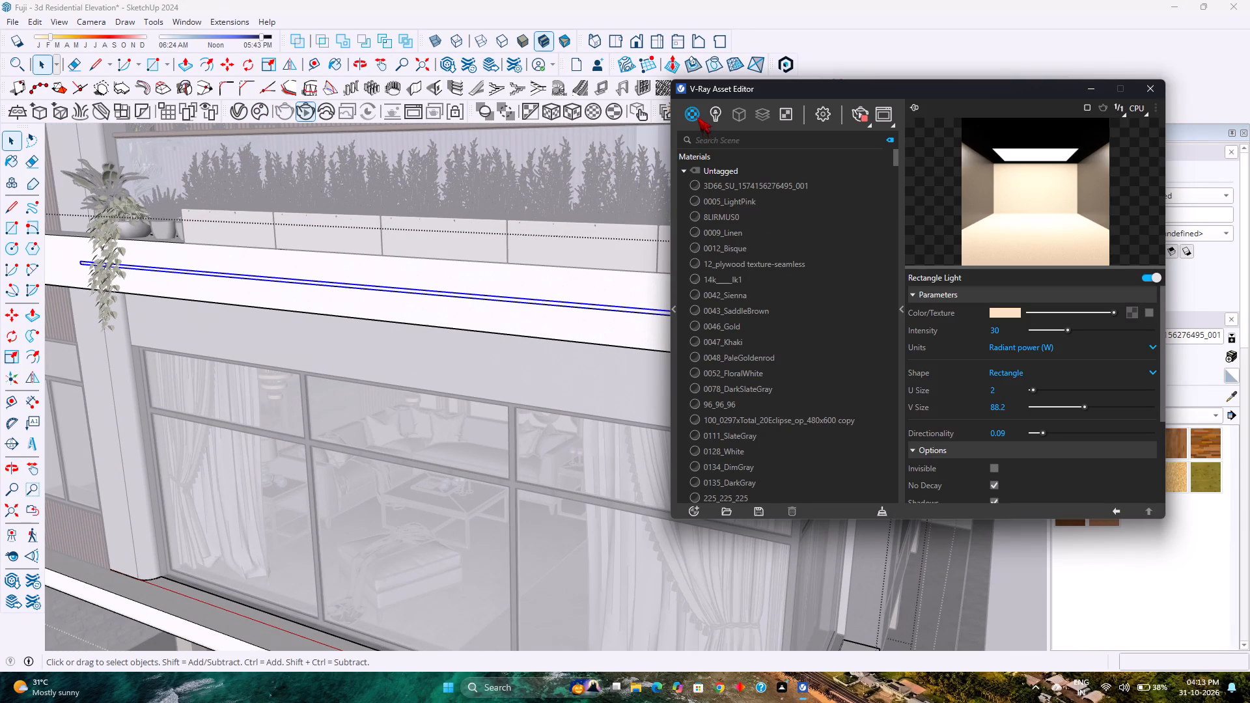
right_click(697, 117)
left_click(734, 148)
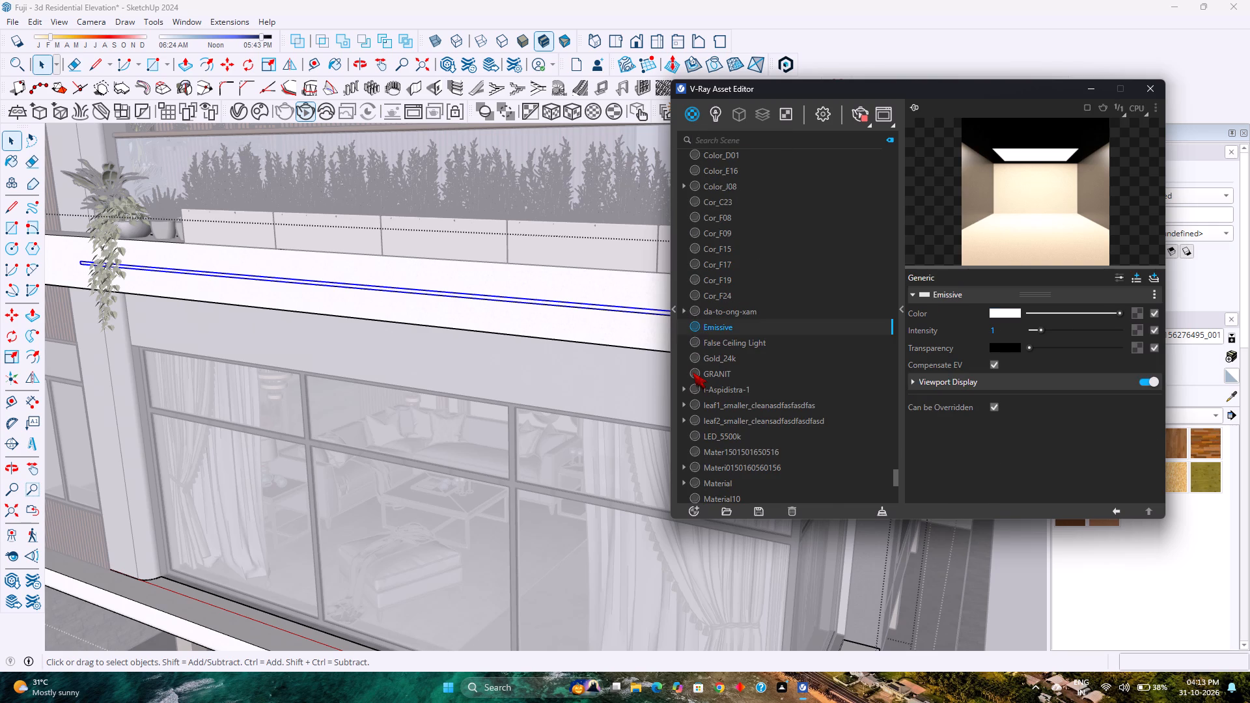
right_click(776, 324)
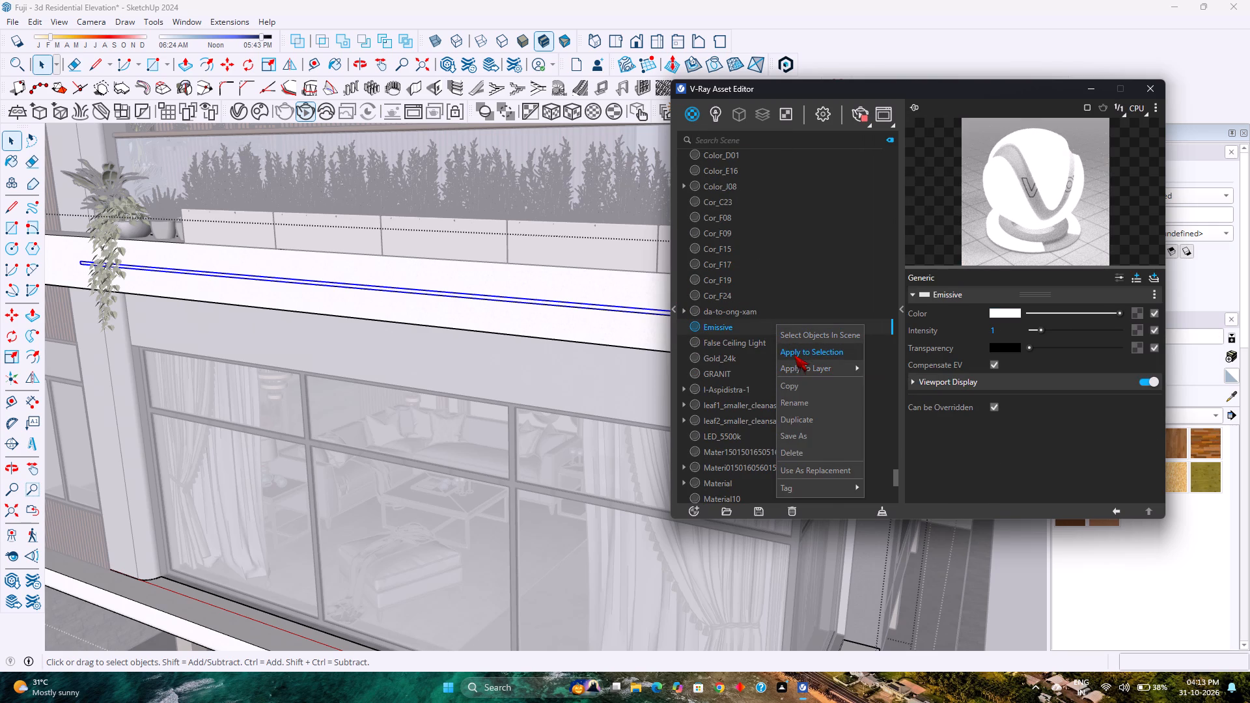
left_click(794, 355)
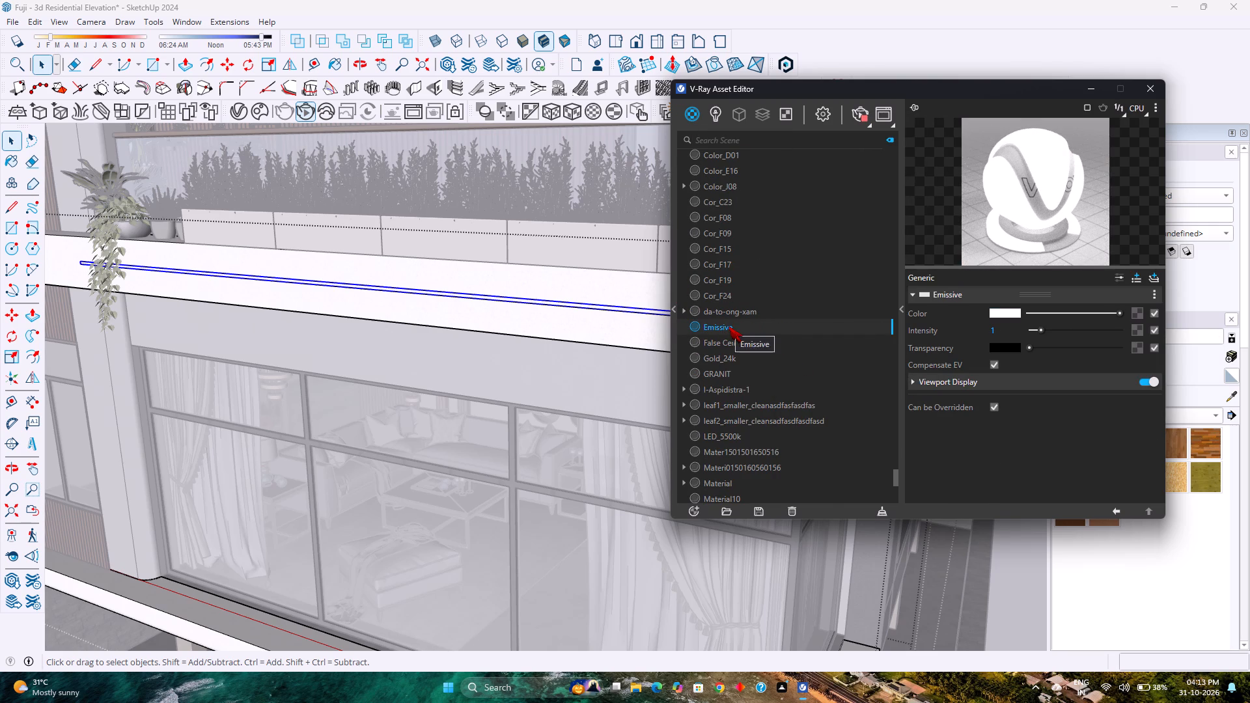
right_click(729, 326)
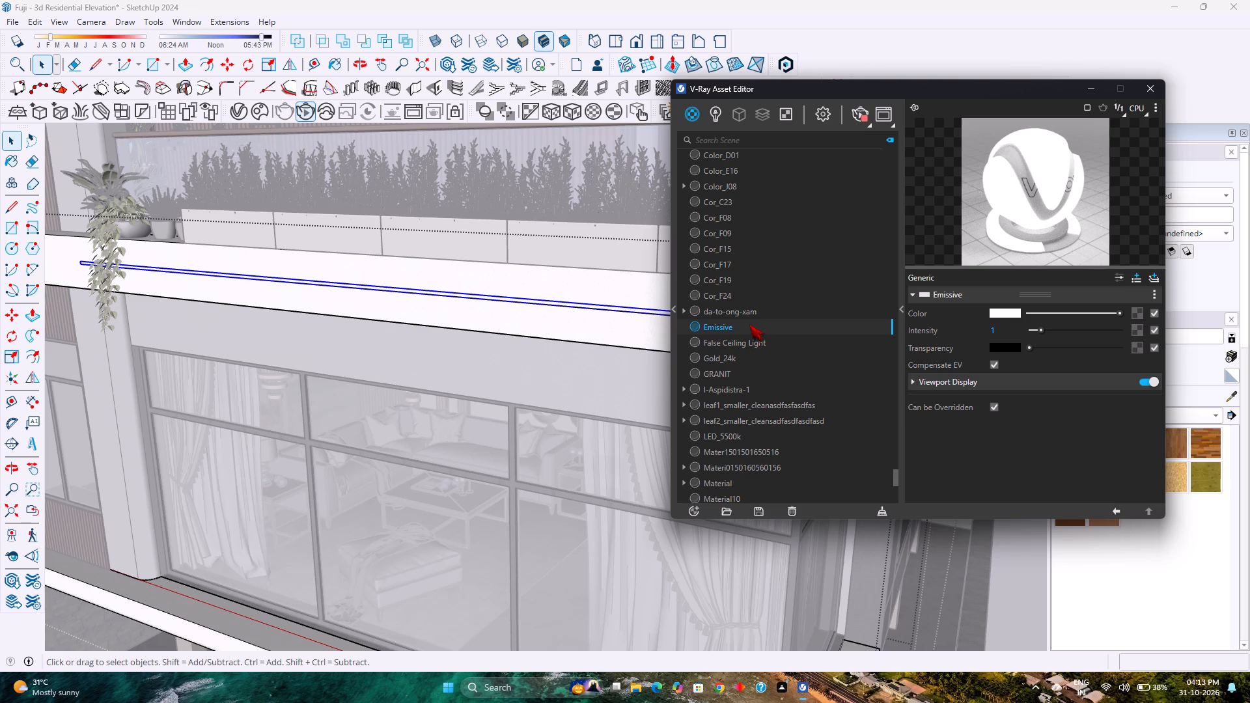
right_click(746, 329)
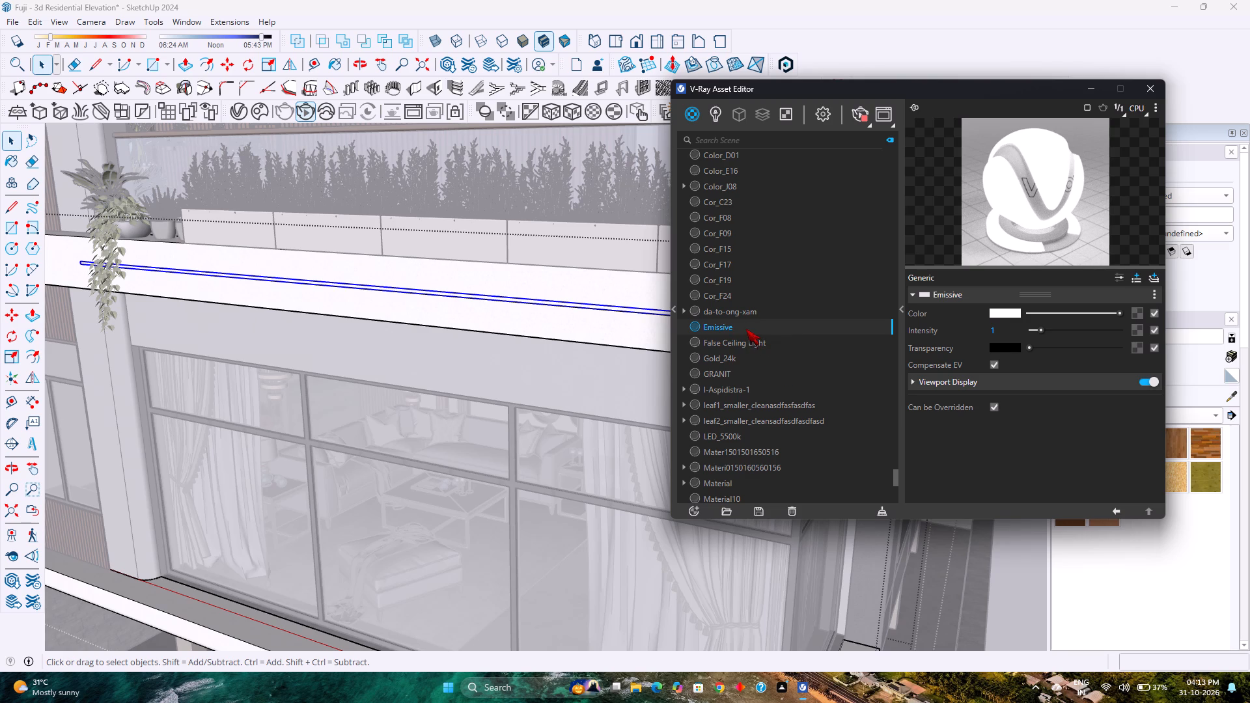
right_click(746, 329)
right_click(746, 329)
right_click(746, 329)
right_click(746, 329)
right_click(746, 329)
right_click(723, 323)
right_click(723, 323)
Set the Emissive material's colour to a warm peach, RGB 1, 0.866, 0.691.
left_click(1006, 314)
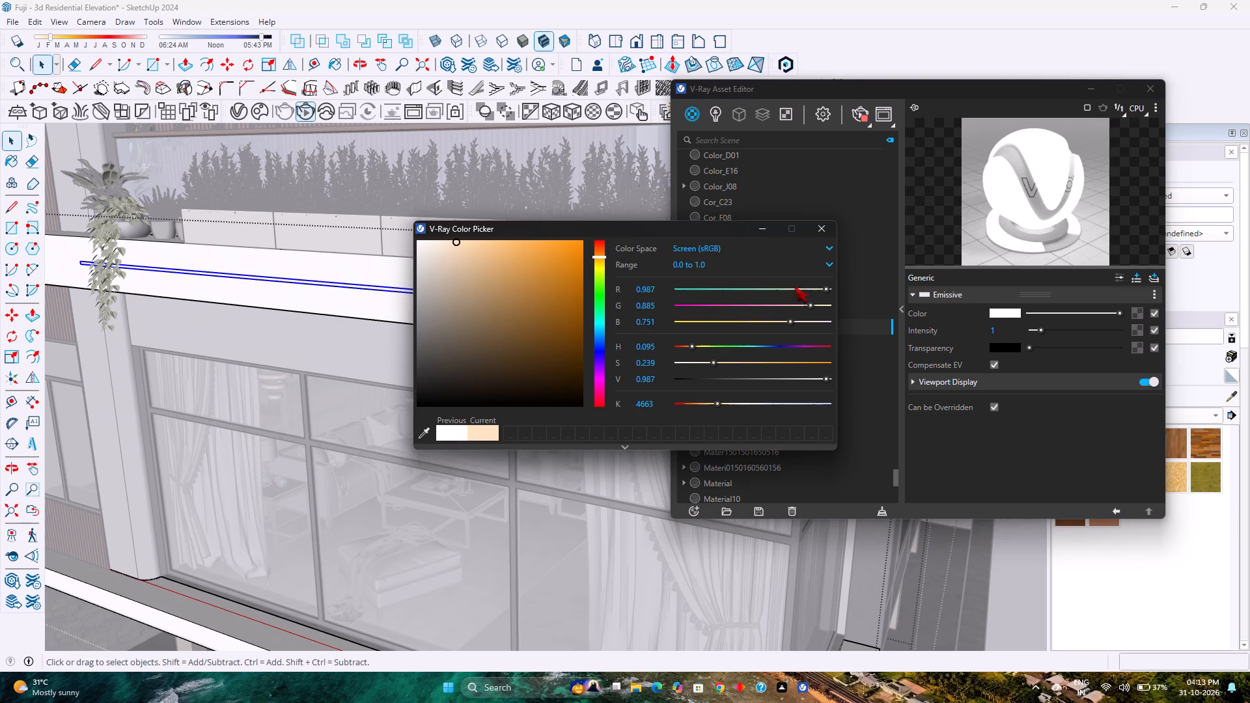
left_click(461, 240)
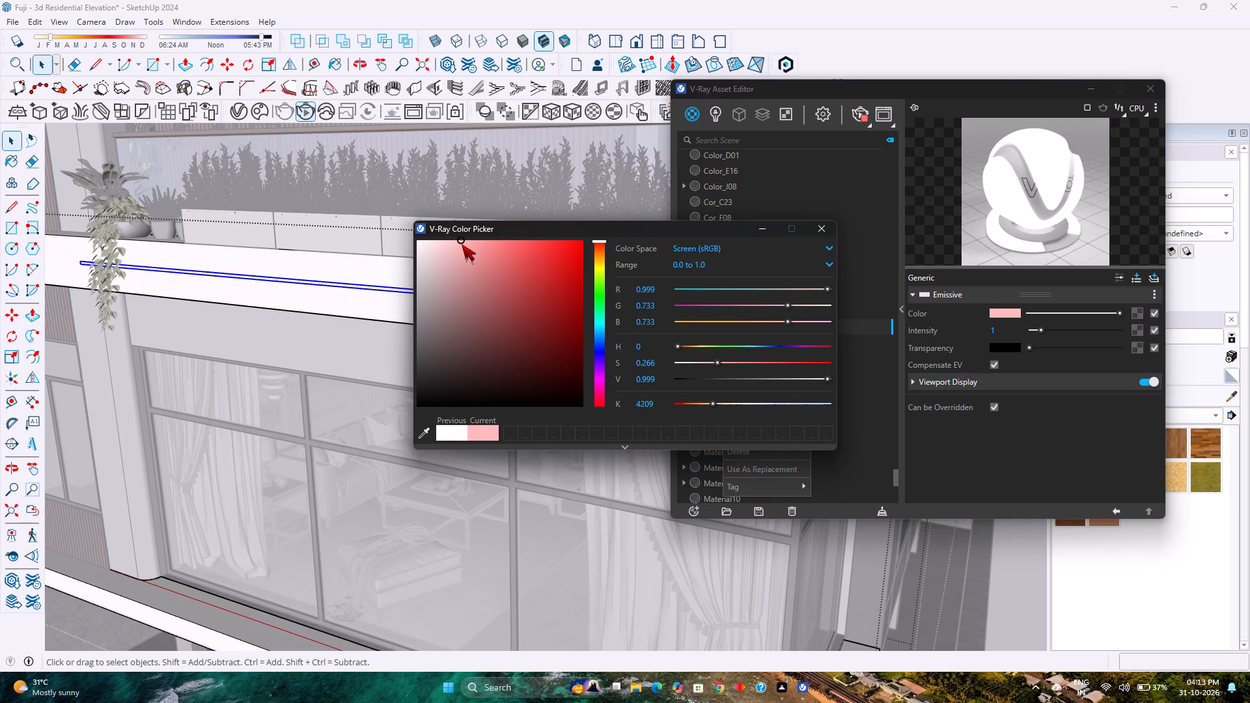
left_click(599, 256)
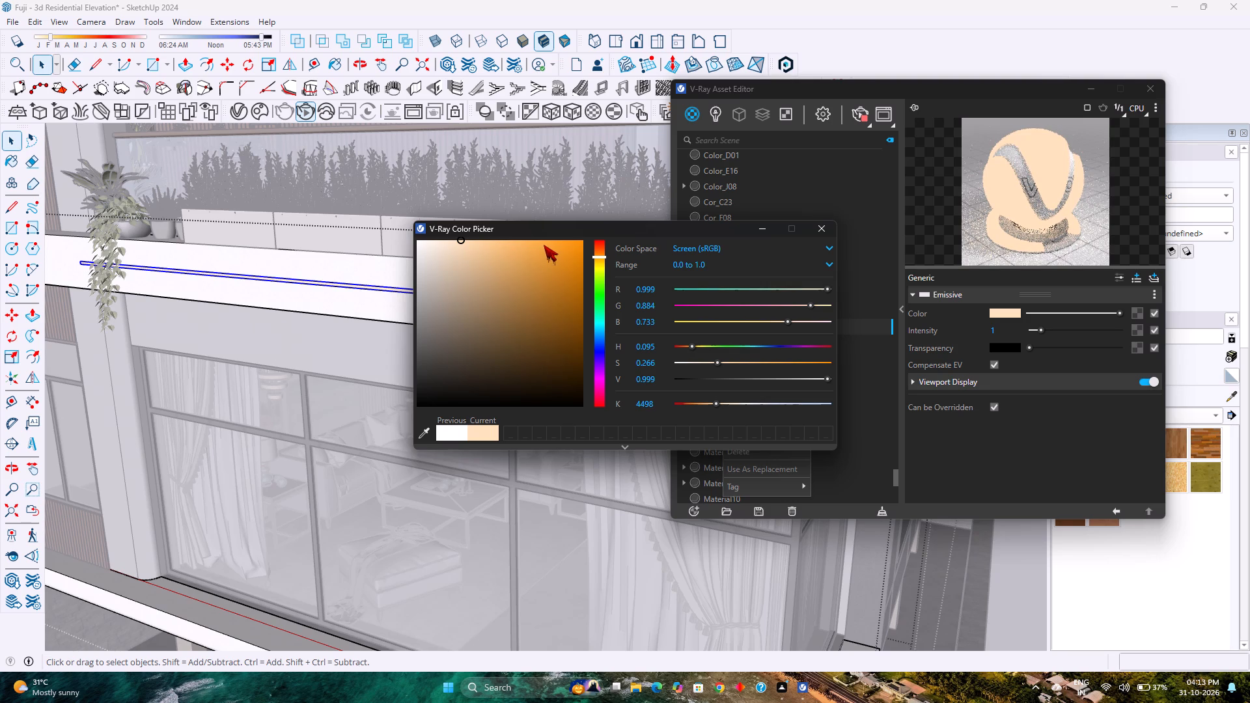
left_click(468, 240)
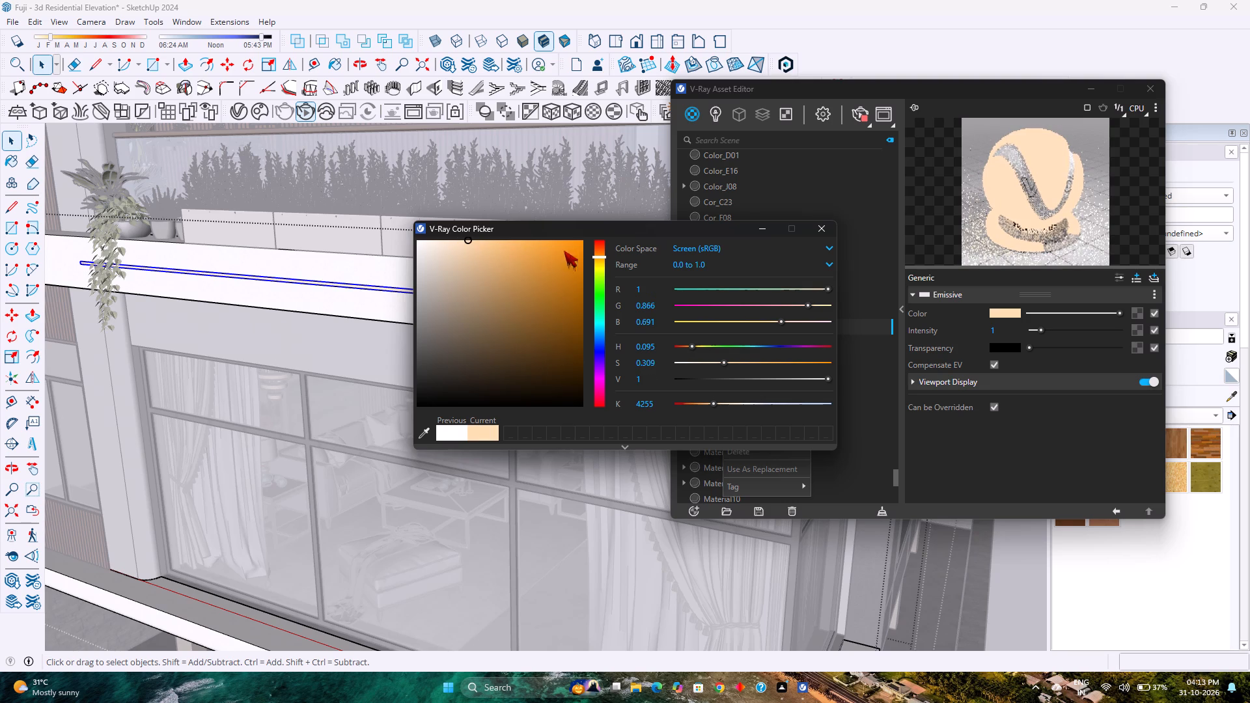
left_click(821, 228)
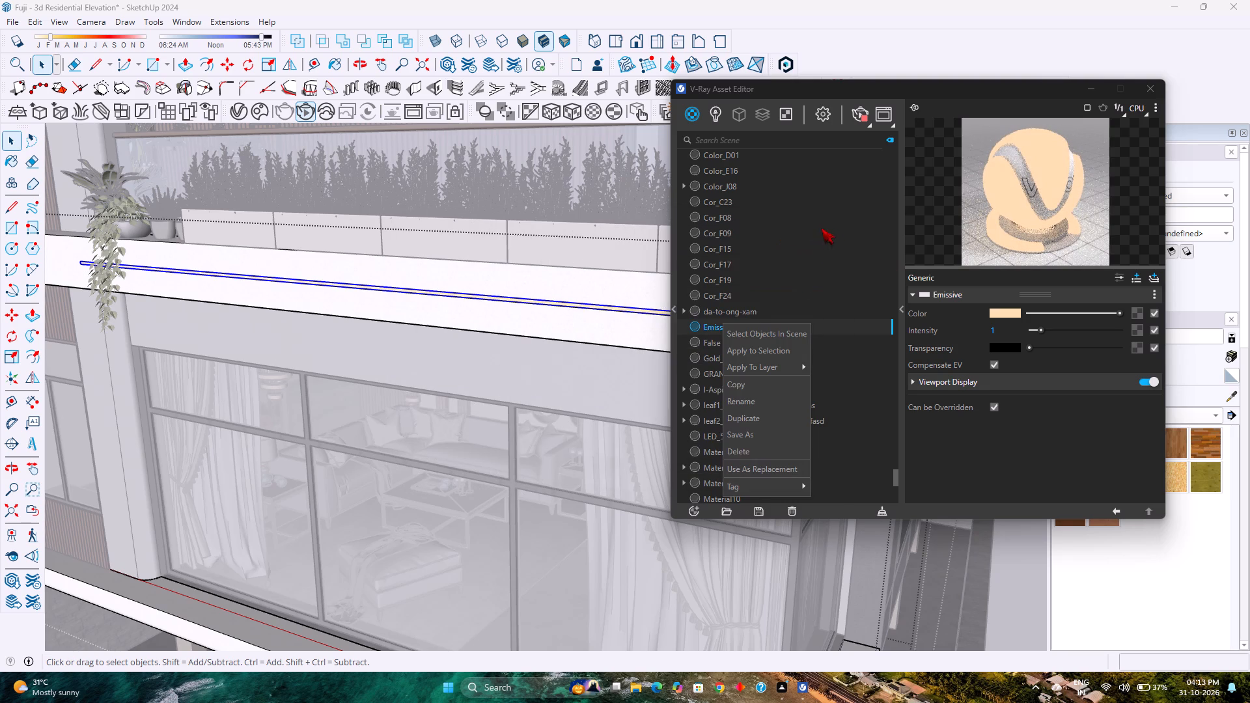
Raise the Emissive material's intensity to 5 and apply it again to the selected groove strip.
left_click(1062, 329)
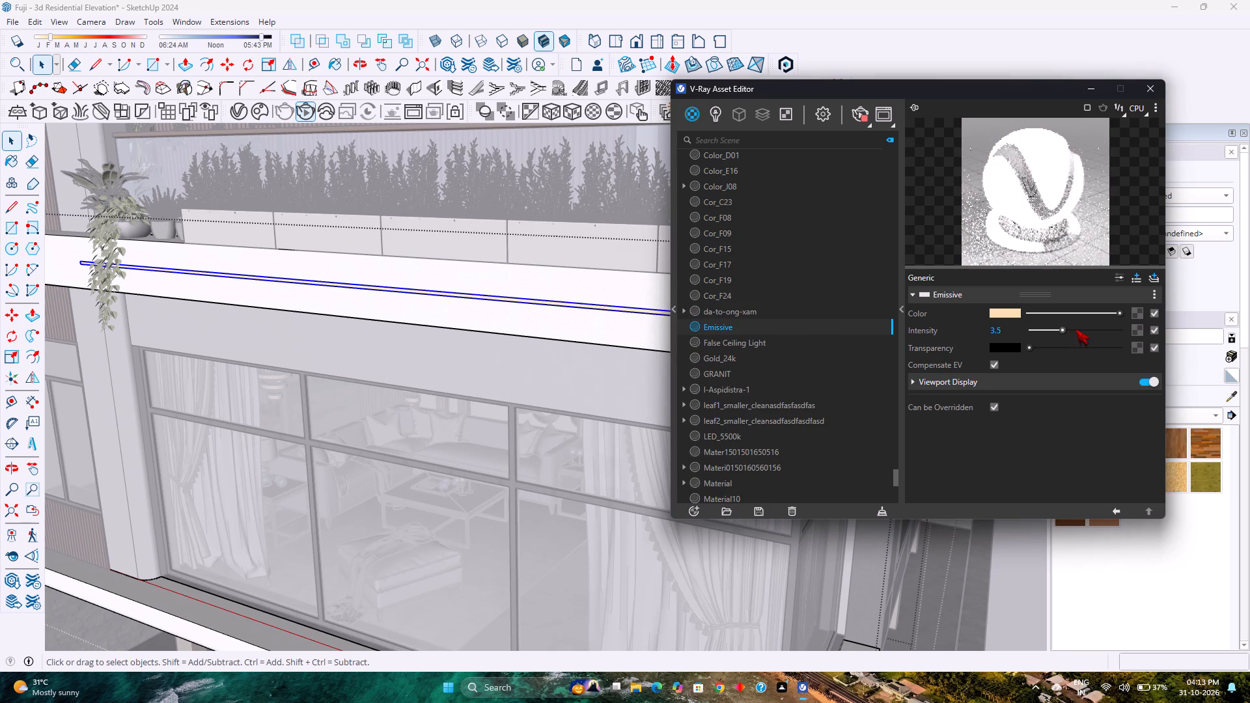
left_click(1076, 329)
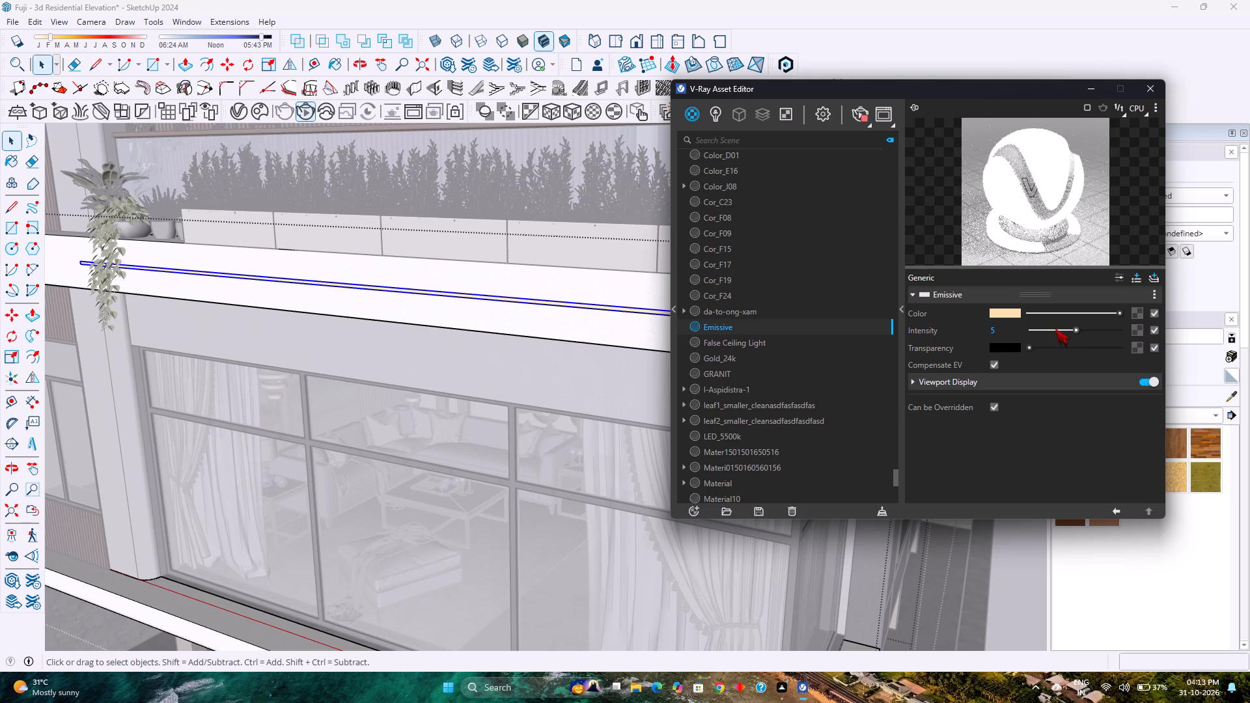
right_click(745, 324)
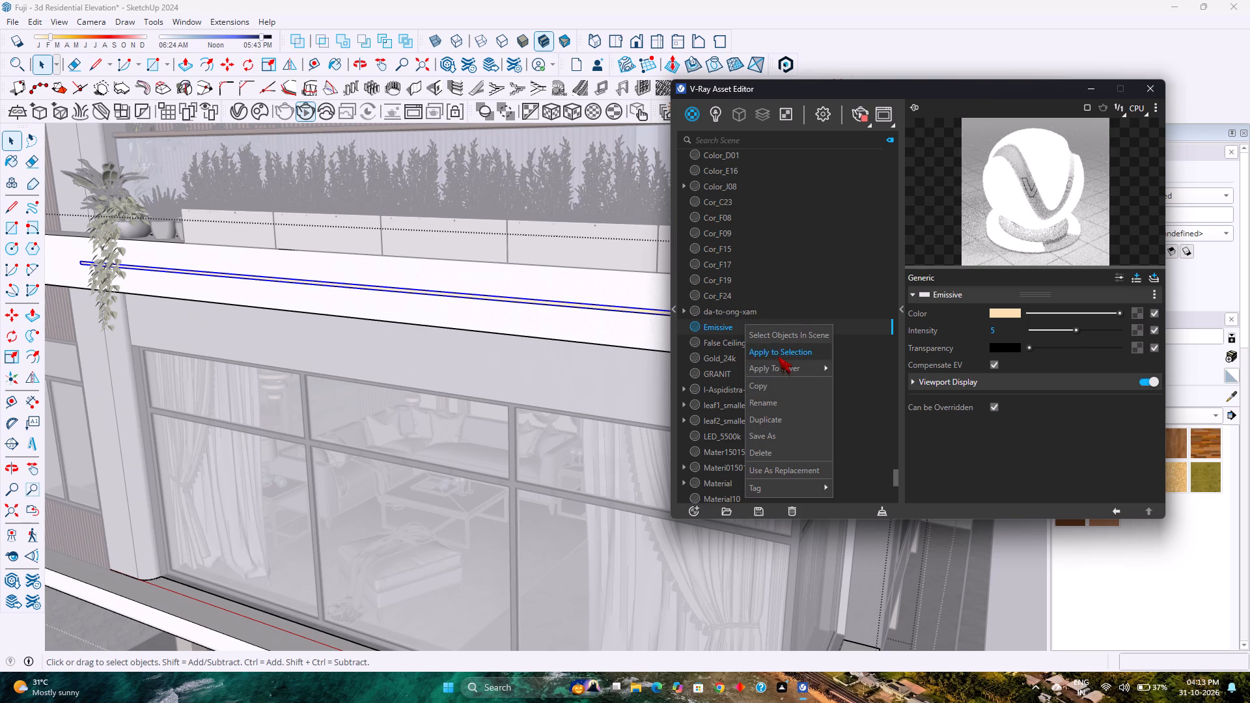
left_click(779, 355)
Rename the Emissive material as Outer light.
right_click(747, 327)
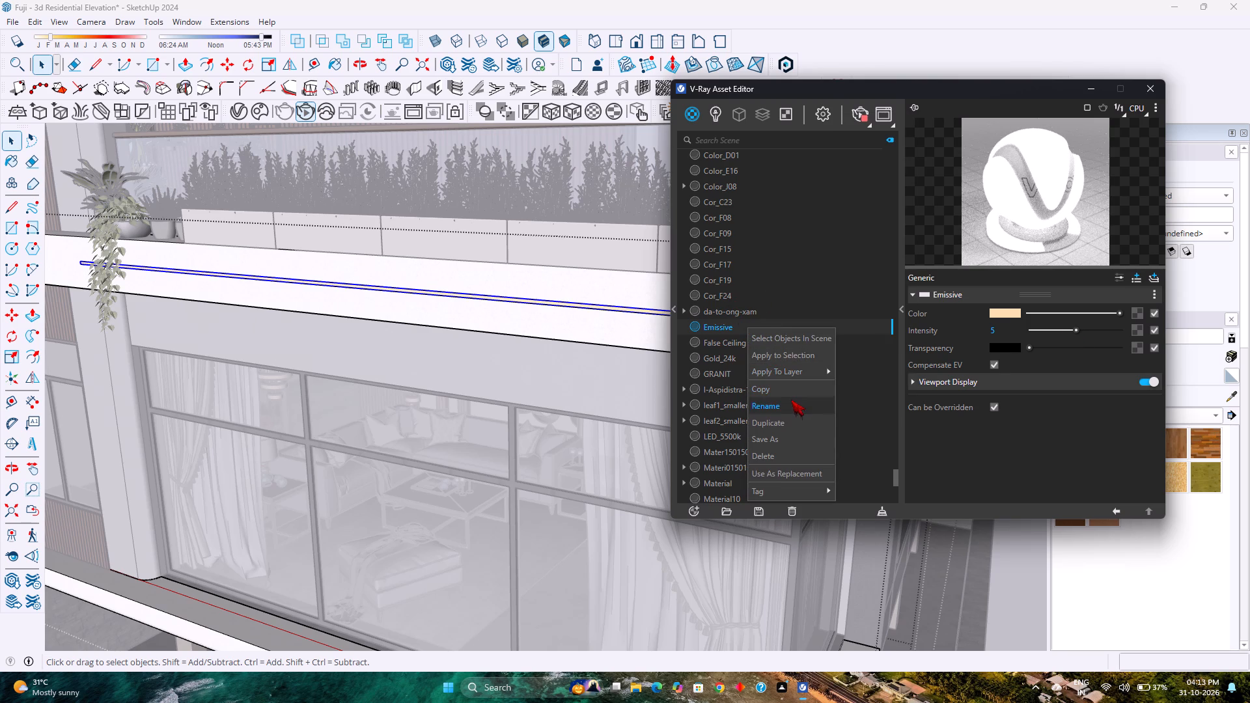
left_click(791, 400)
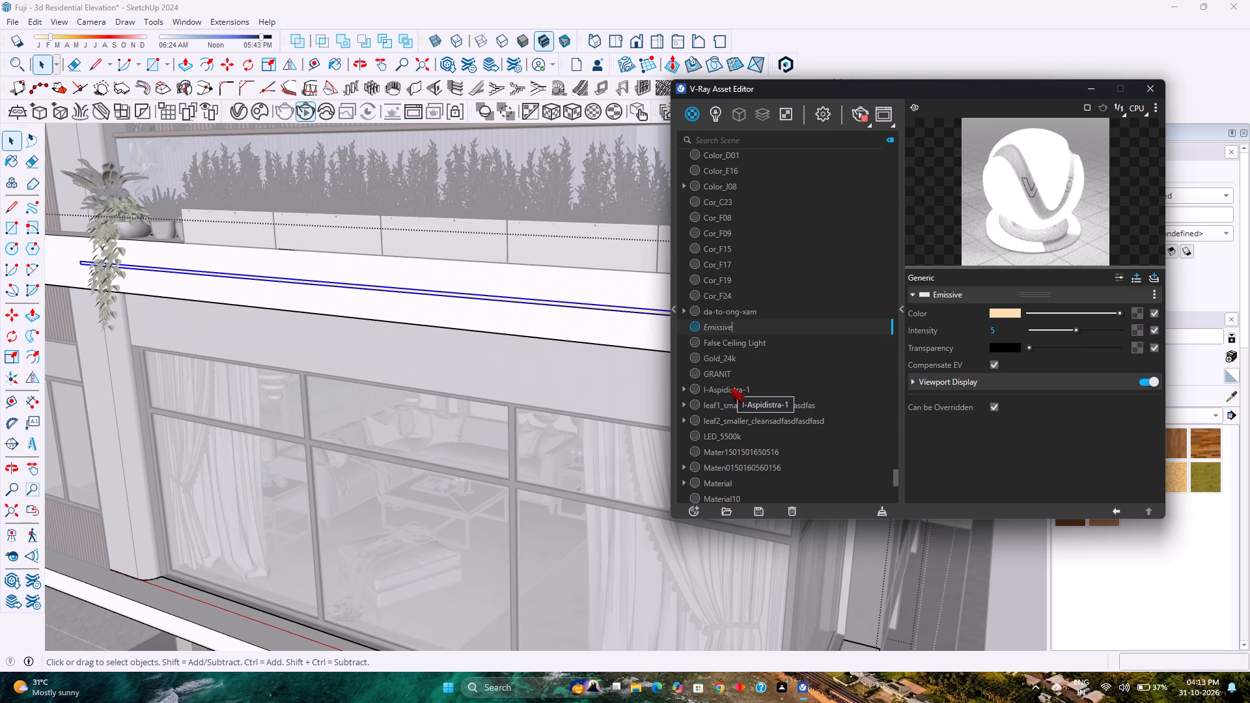
key("BackSpace")
key("BackSpace")
key("BackSpace")
key("BackSpace")
key("BackSpace")
key("BackSpace")
key("BackSpace")
key("BackSpace")
key("BackSpace")
type("Outer")
key("space")
type("light")
key("Return")
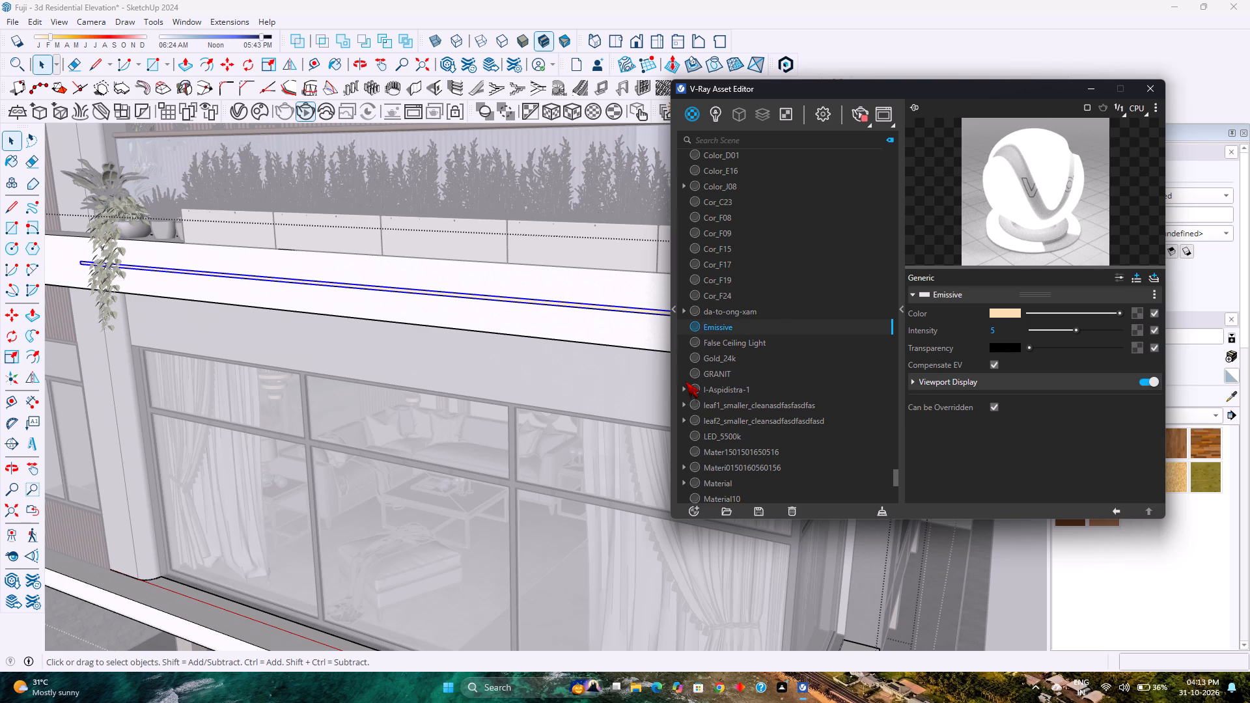
Close the V-Ray Asset Editor, leave the open groups and frame the whole elevation in the standard Front view.
left_click(1152, 83)
left_click(634, 38)
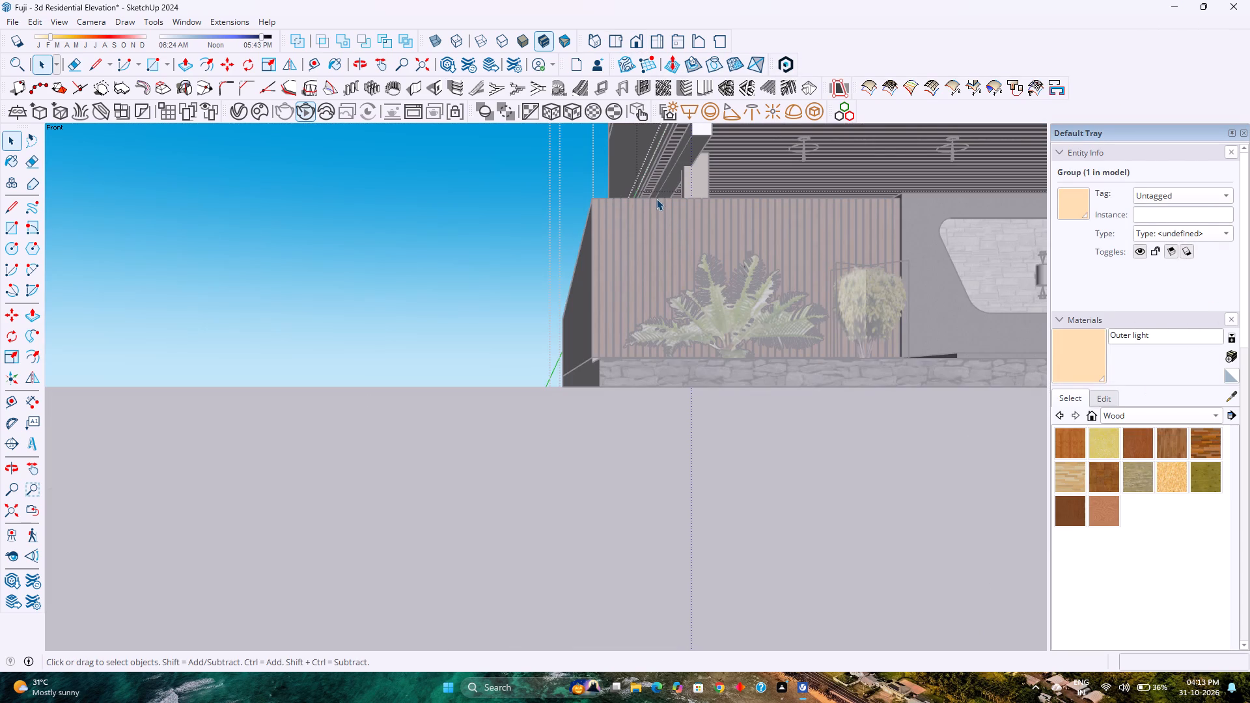
key("Escape")
key("Escape")
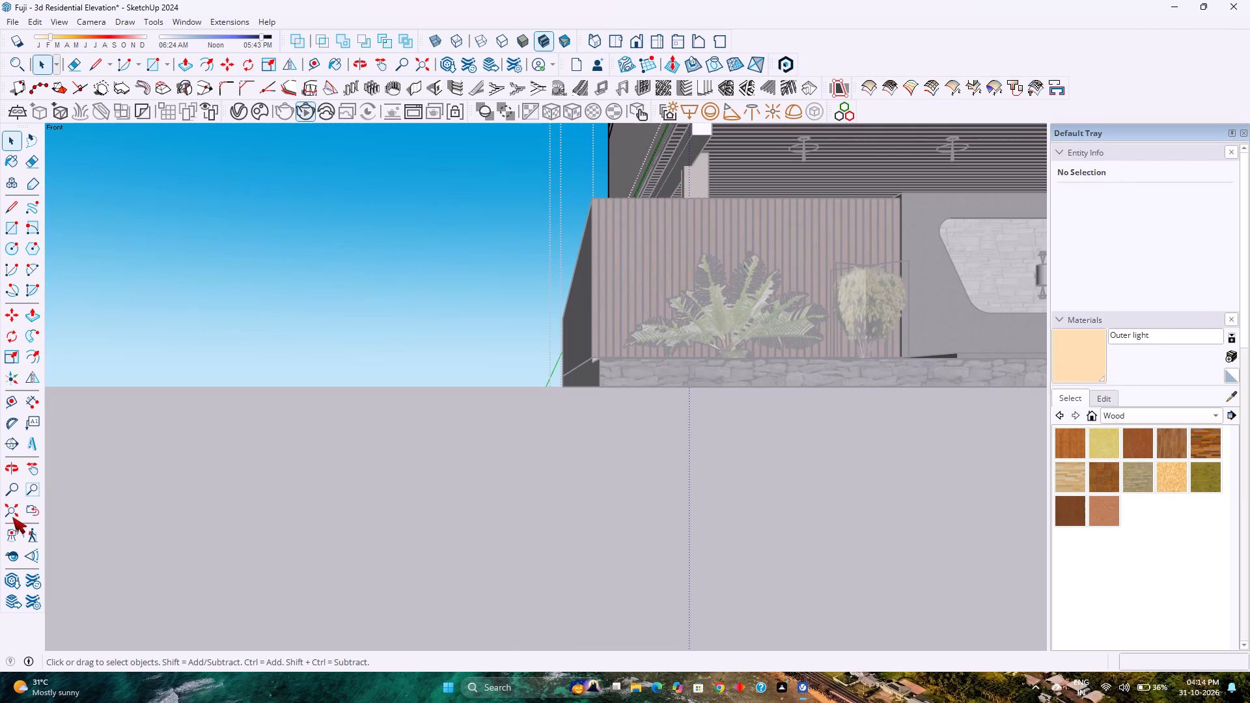
left_click(12, 512)
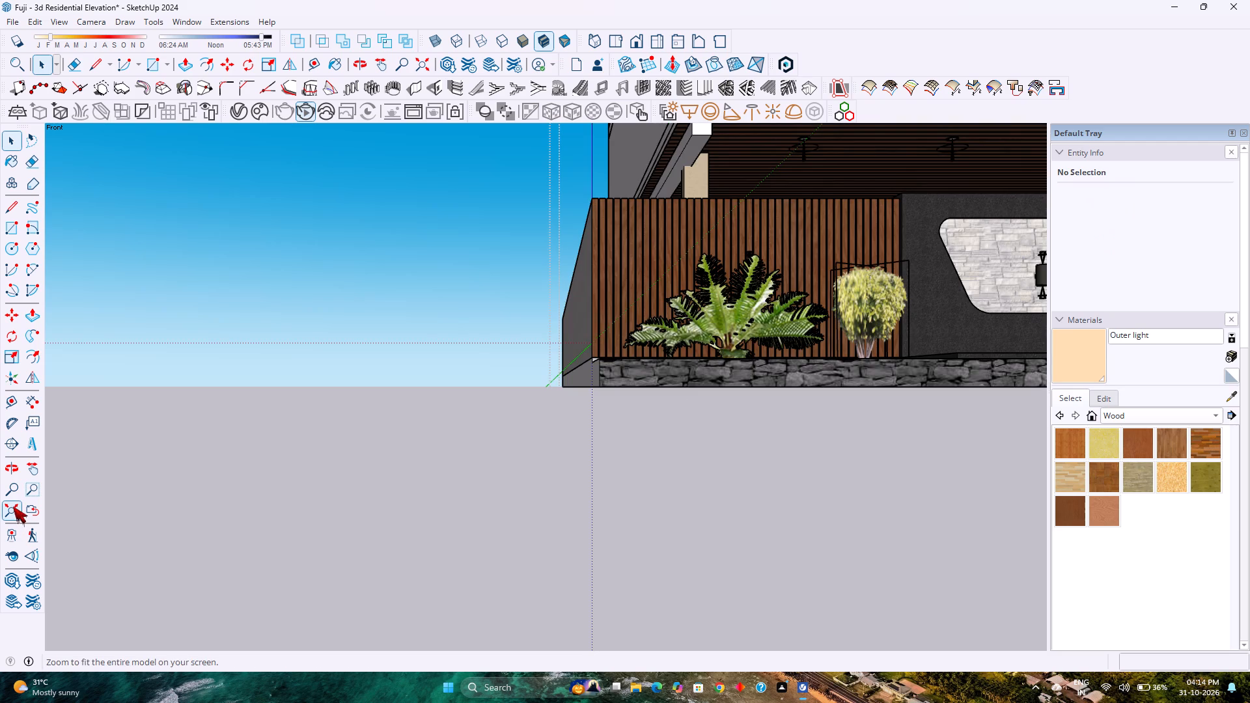
scroll(256, 501, "down", 10)
scroll(518, 508, "up", 1)
scroll(534, 498, "down", 3)
scroll(536, 491, "up", 2)
scroll(536, 488, "down", 4)
scroll(536, 488, "up", 3)
scroll(536, 484, "down", 3)
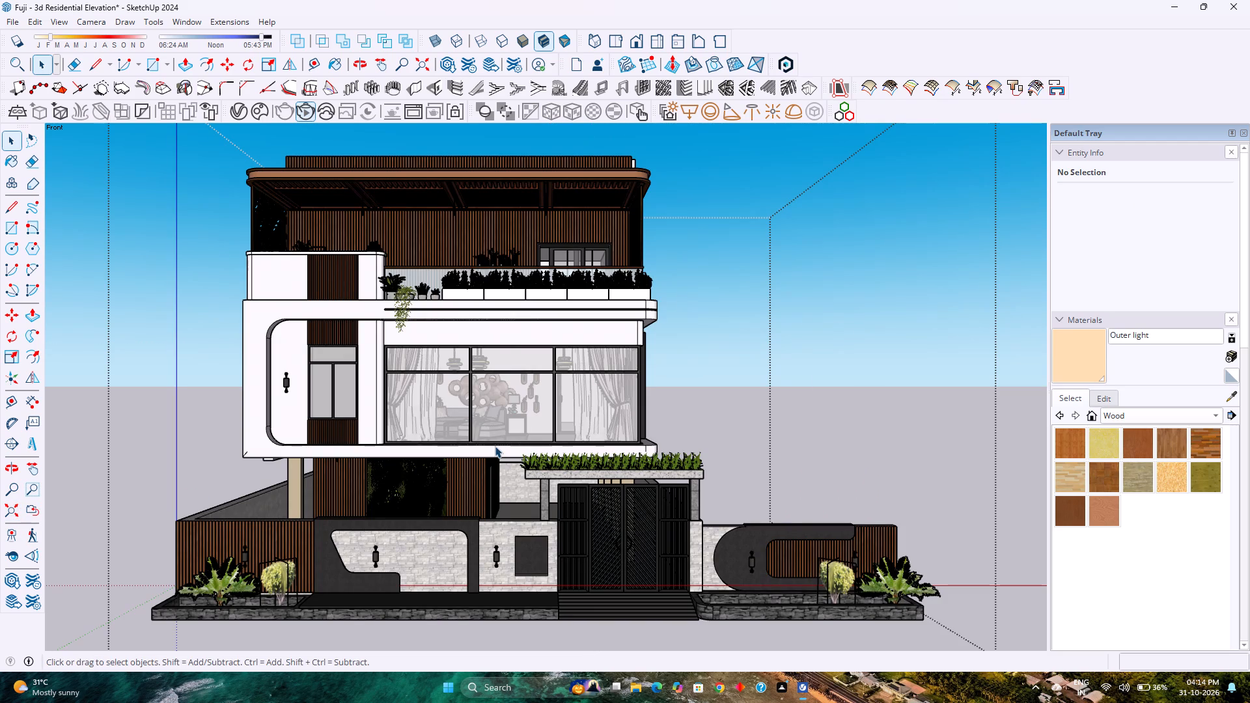
scroll(495, 446, "up", 1)
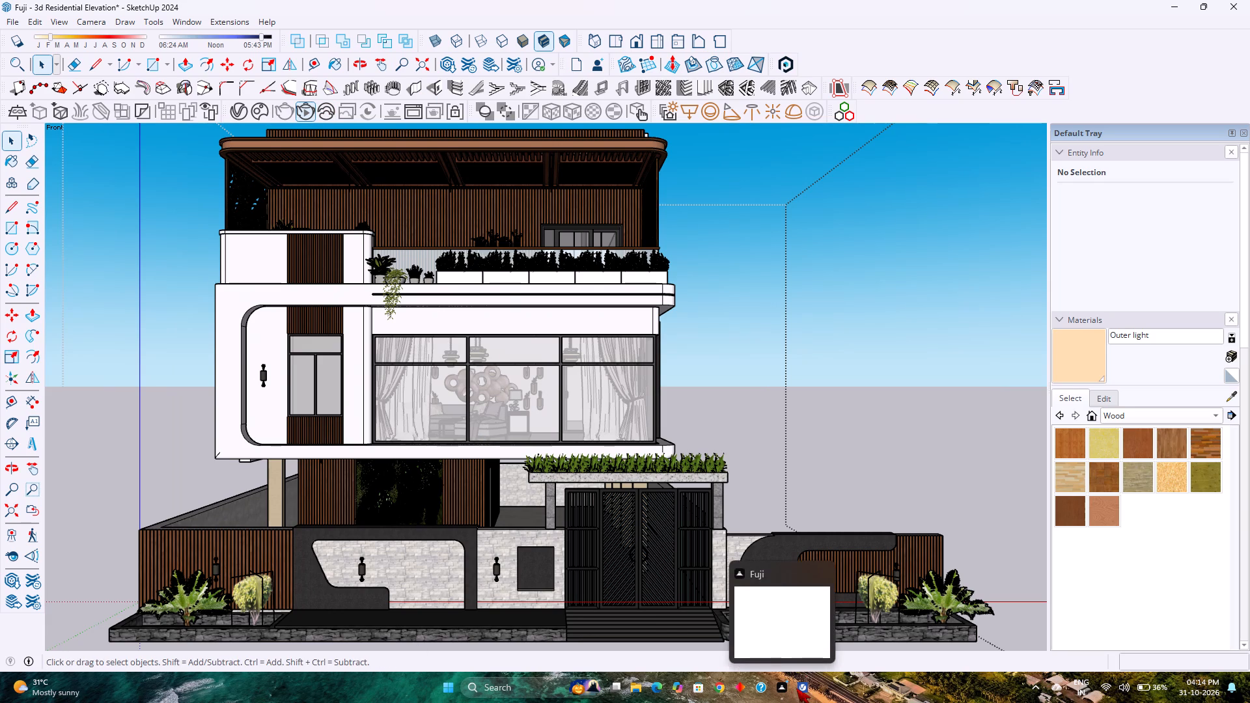
Bring up the V-Ray Frame Buffer and resize its window to fit the whole elevation render beside the Default Tray.
left_click(749, 629)
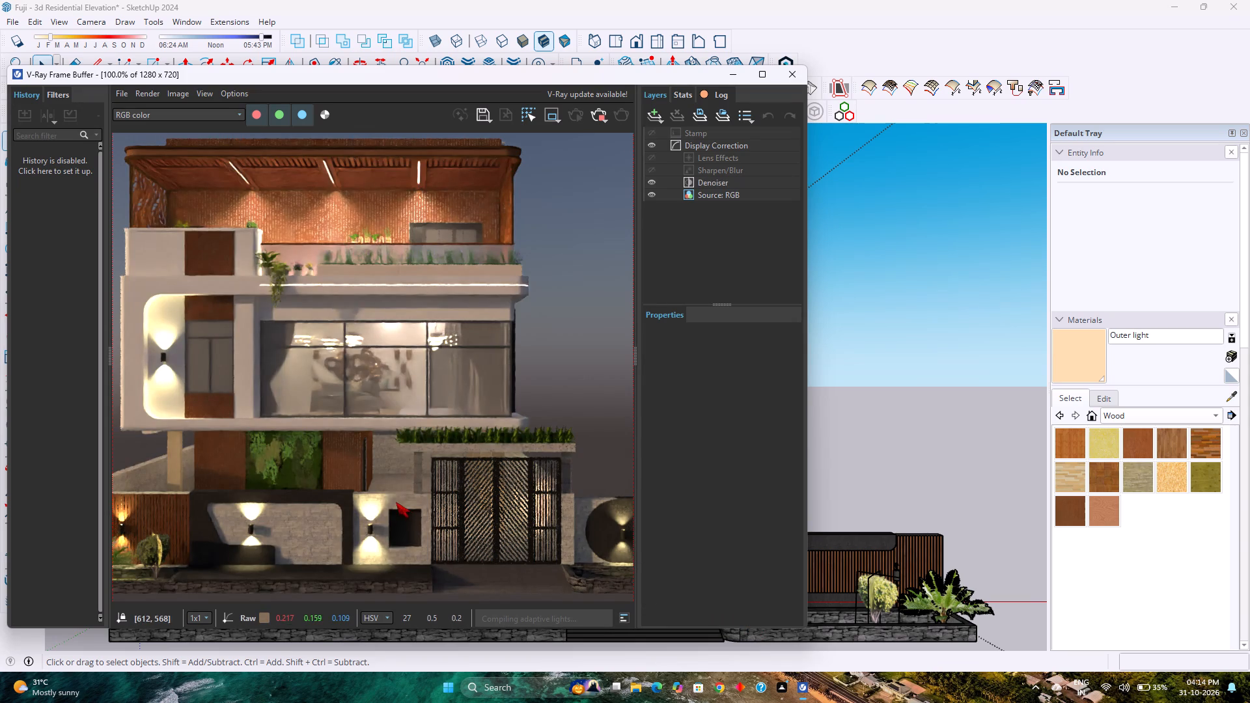
scroll(396, 502, "down", 1)
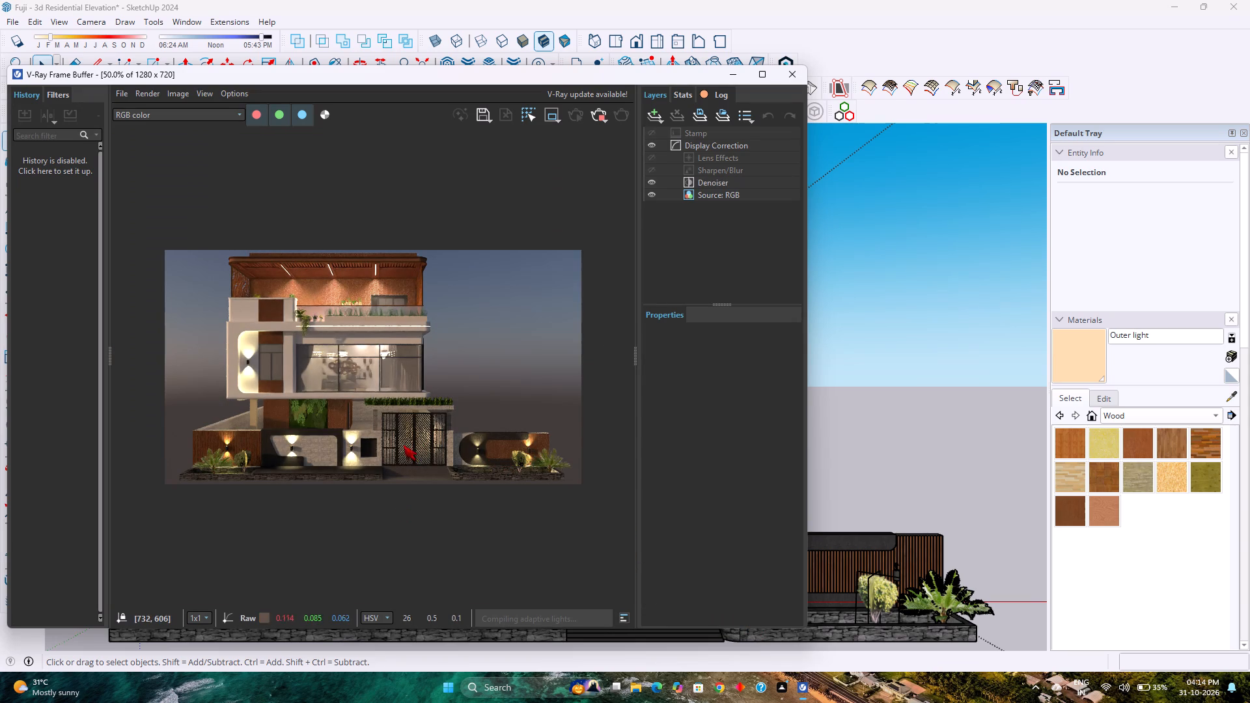
left_click_drag(811, 353, 821, 353)
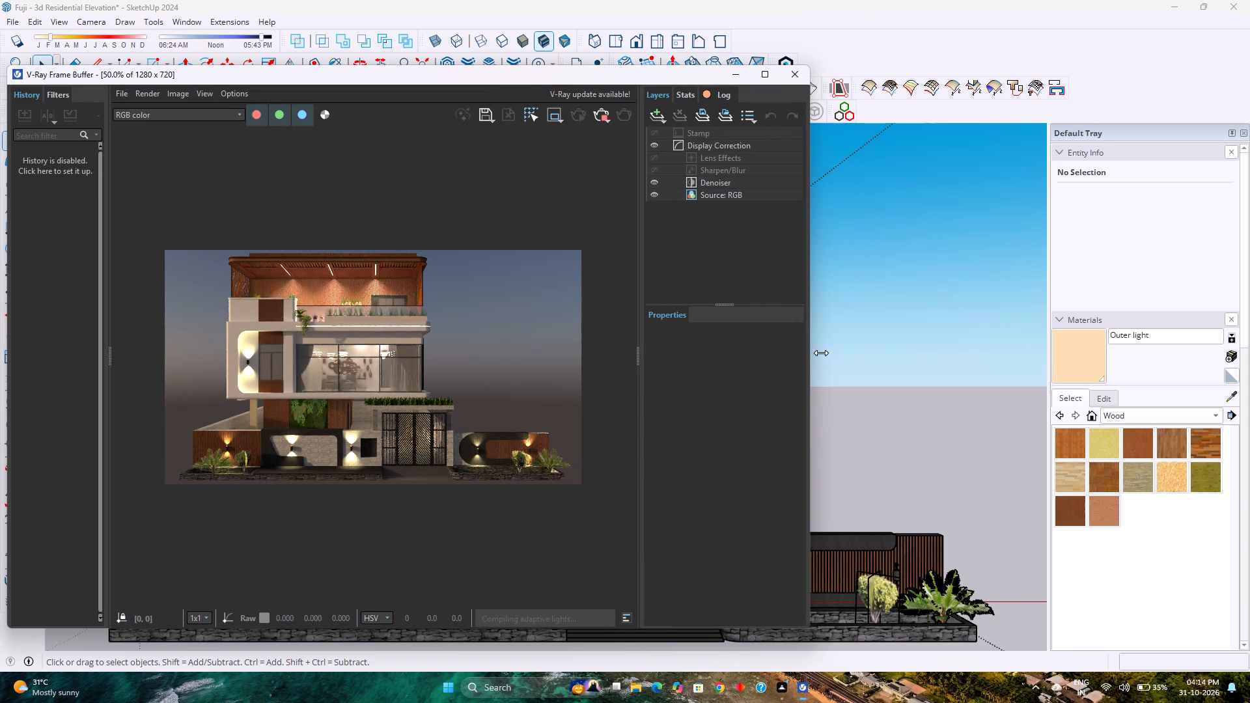
left_click_drag(821, 353, 997, 342)
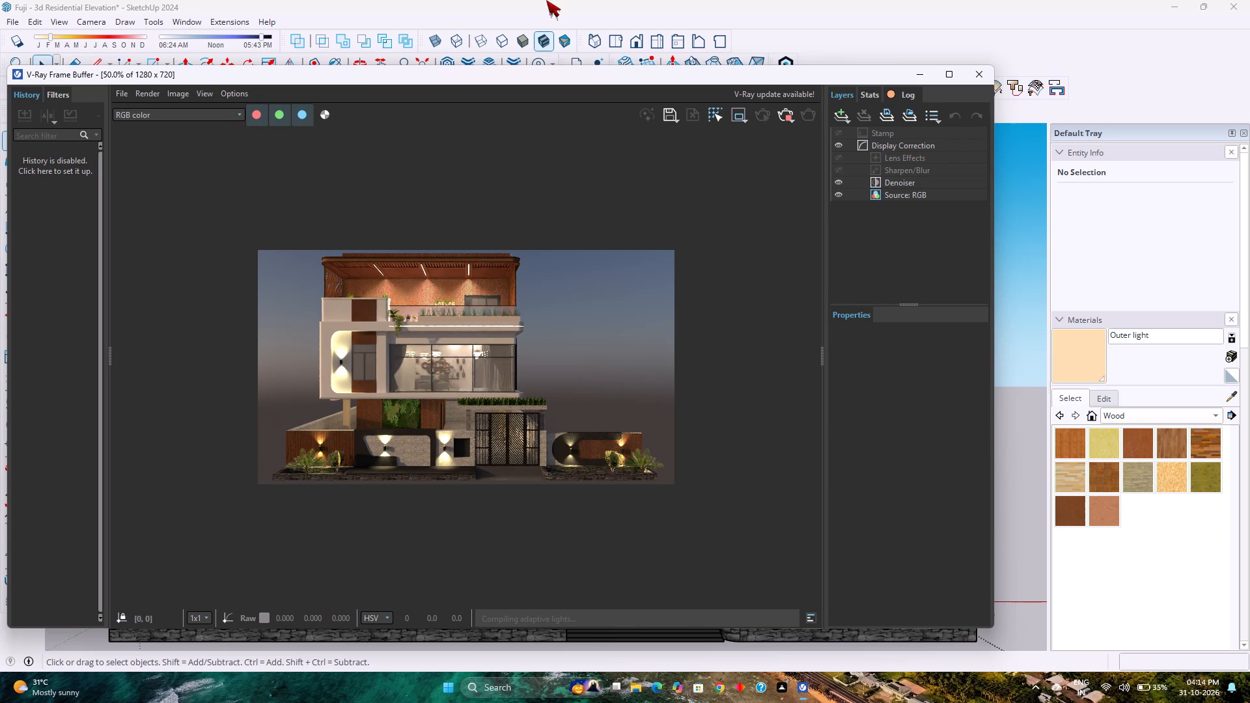
left_click_drag(540, 67, 535, 92)
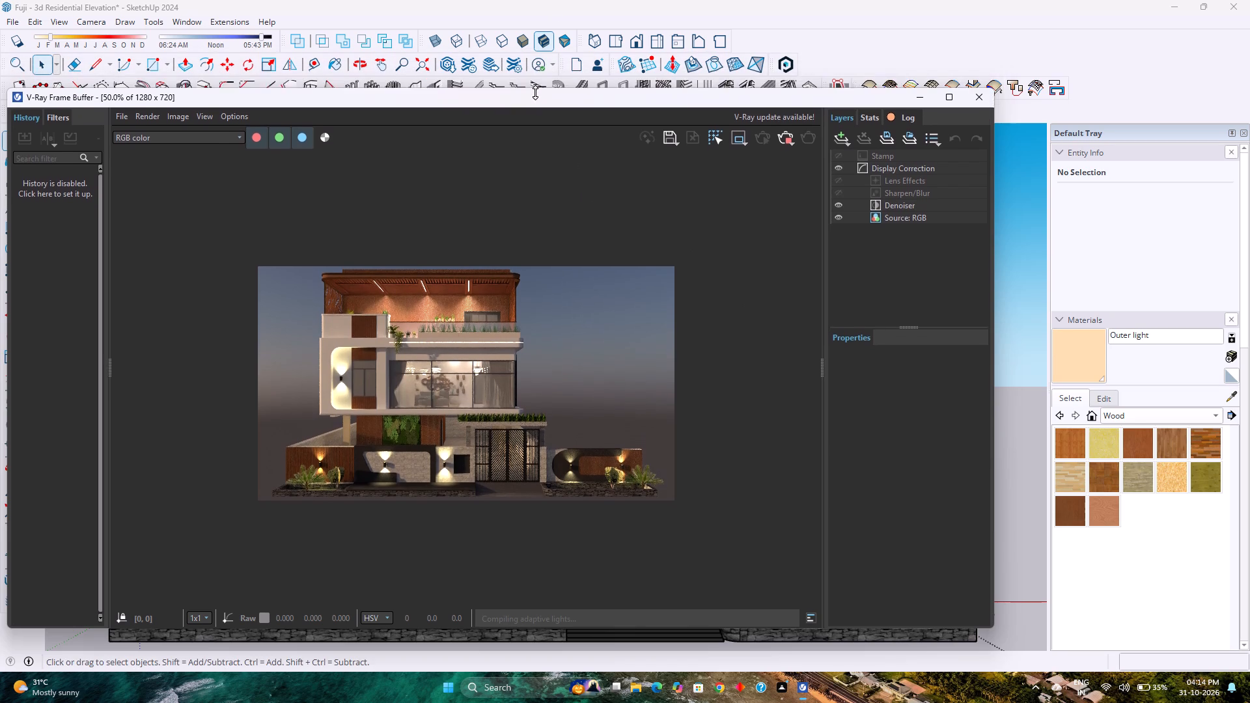
left_click_drag(535, 92, 529, 126)
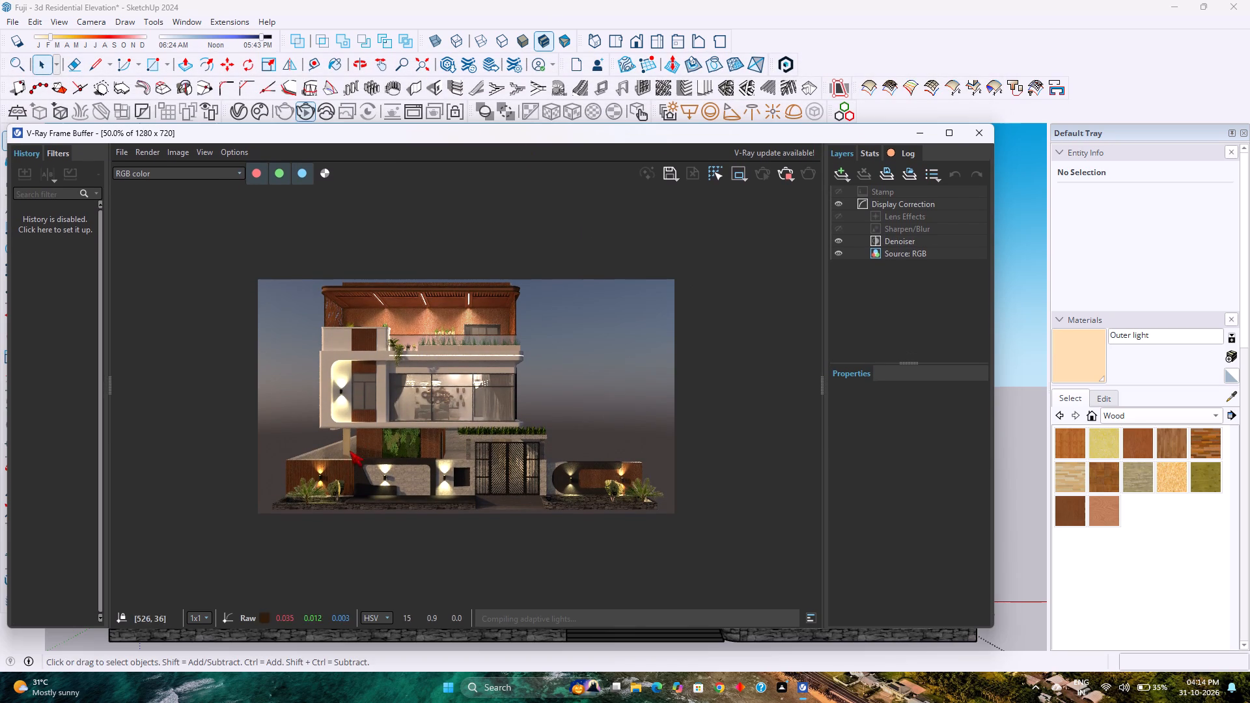
scroll(419, 412, "up", 1)
scroll(419, 412, "down", 1)
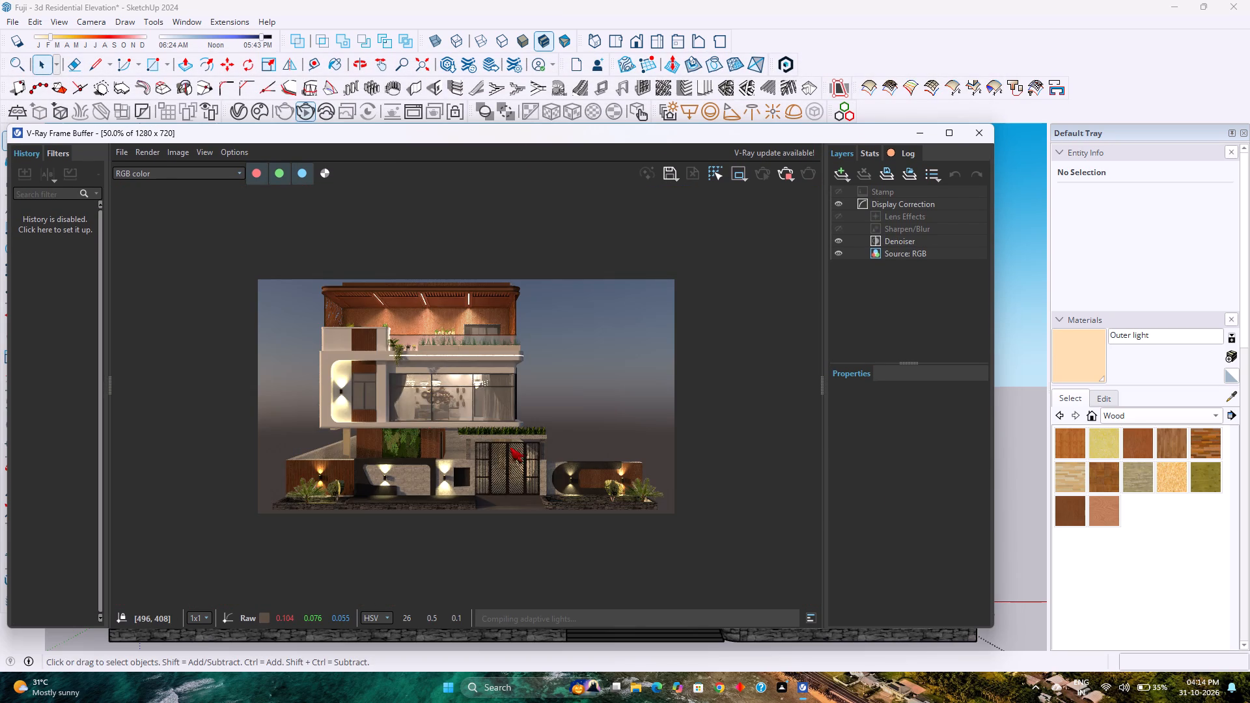
left_click_drag(995, 429, 978, 423)
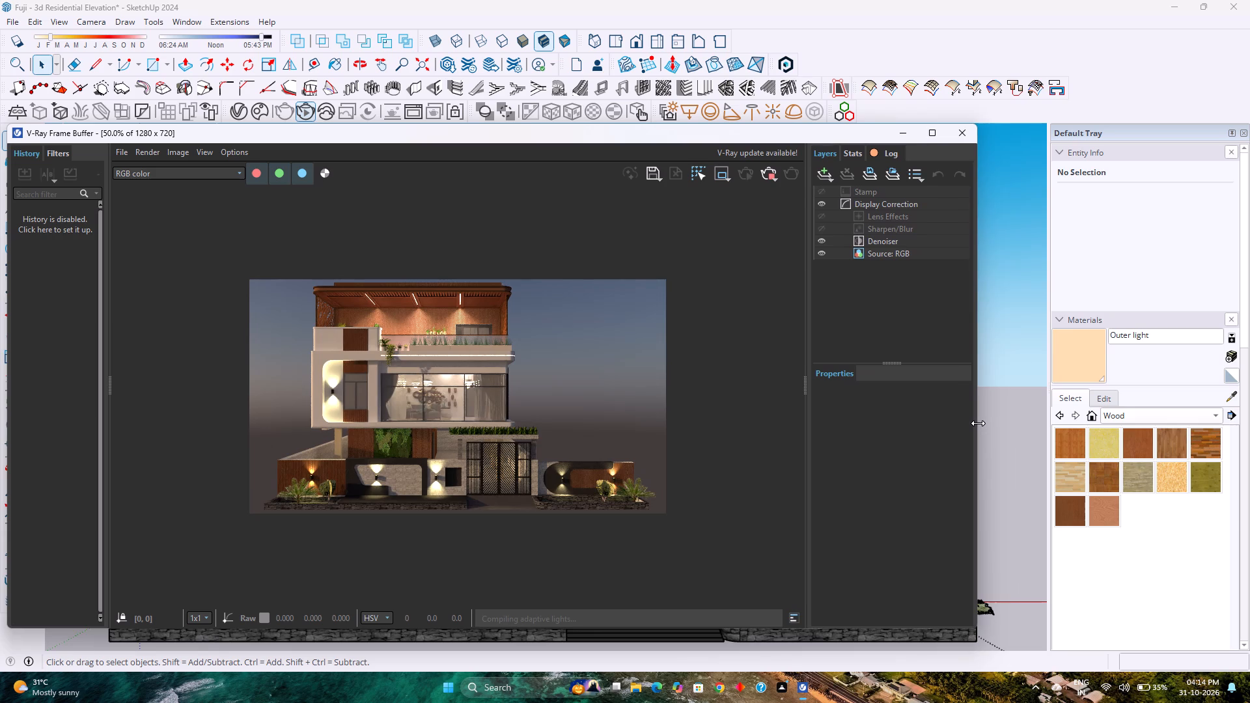
left_click_drag(978, 423, 954, 422)
Examine the live render up close and in full, checking the balcony strip light, wall lights and terrace lighting.
scroll(642, 361, "up", 1)
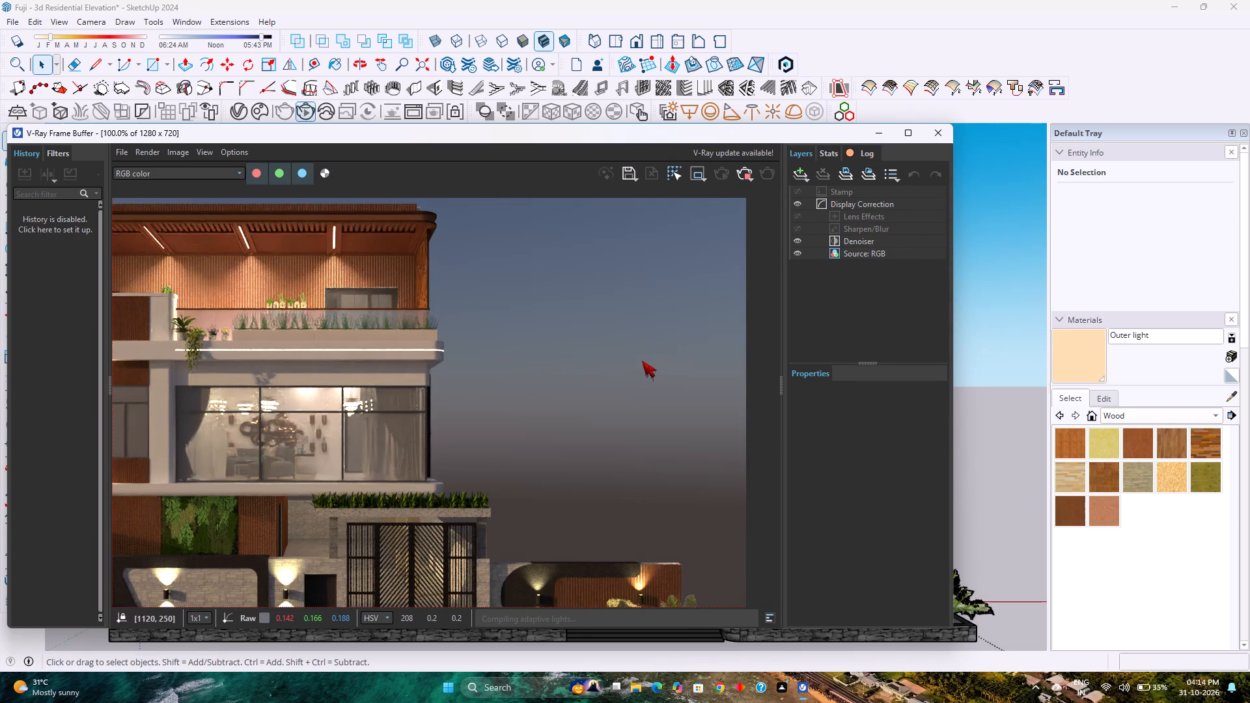
scroll(642, 361, "down", 1)
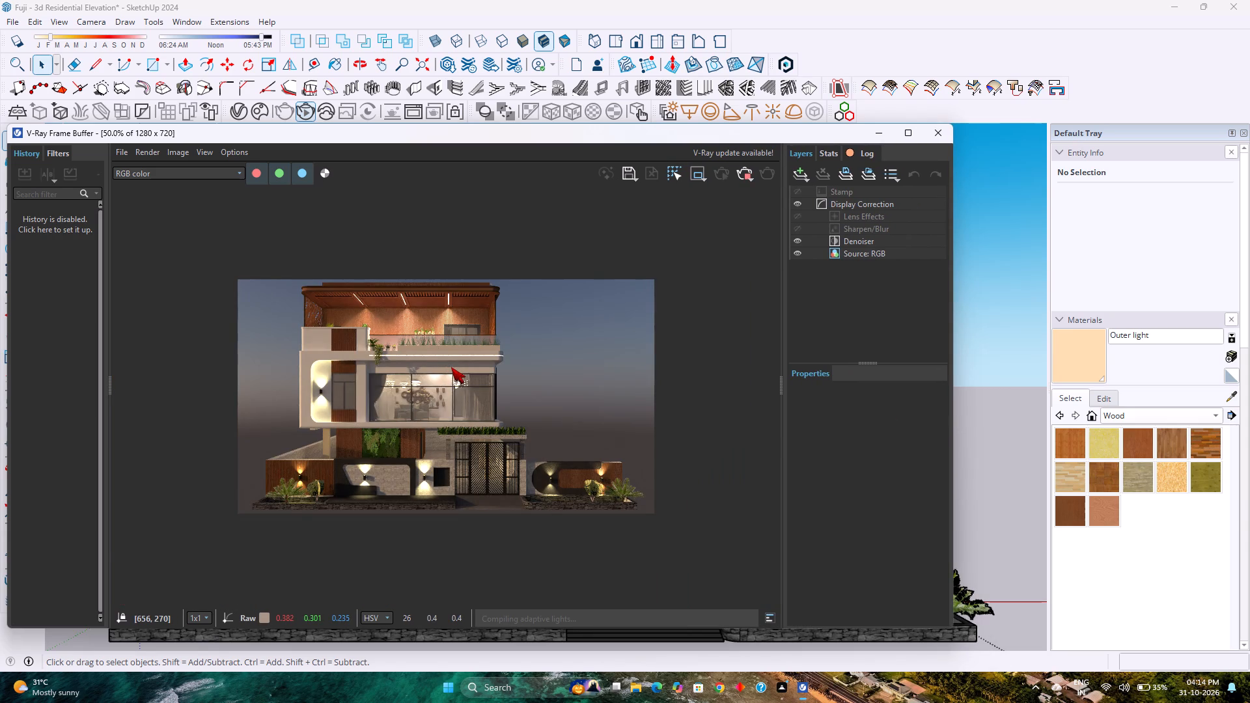
scroll(451, 367, "up", 1)
scroll(451, 367, "down", 1)
scroll(451, 367, "up", 1)
scroll(451, 367, "down", 1)
scroll(451, 367, "up", 1)
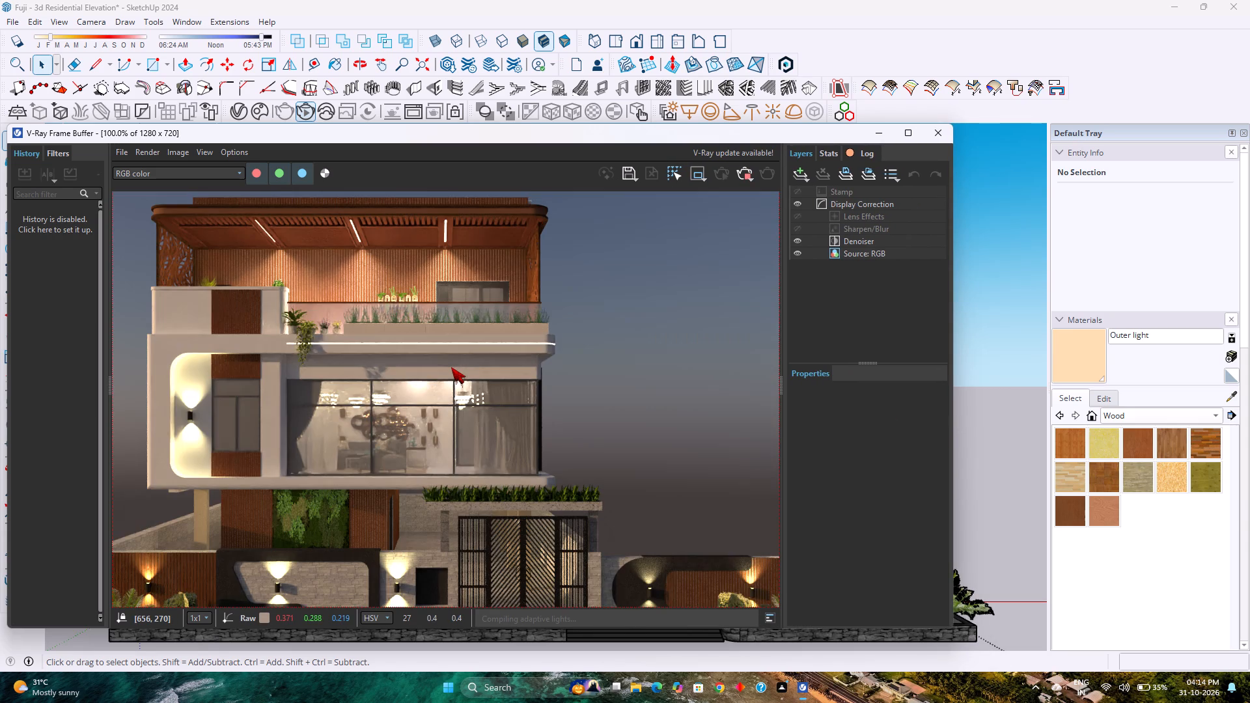
scroll(451, 367, "down", 1)
scroll(414, 480, "up", 1)
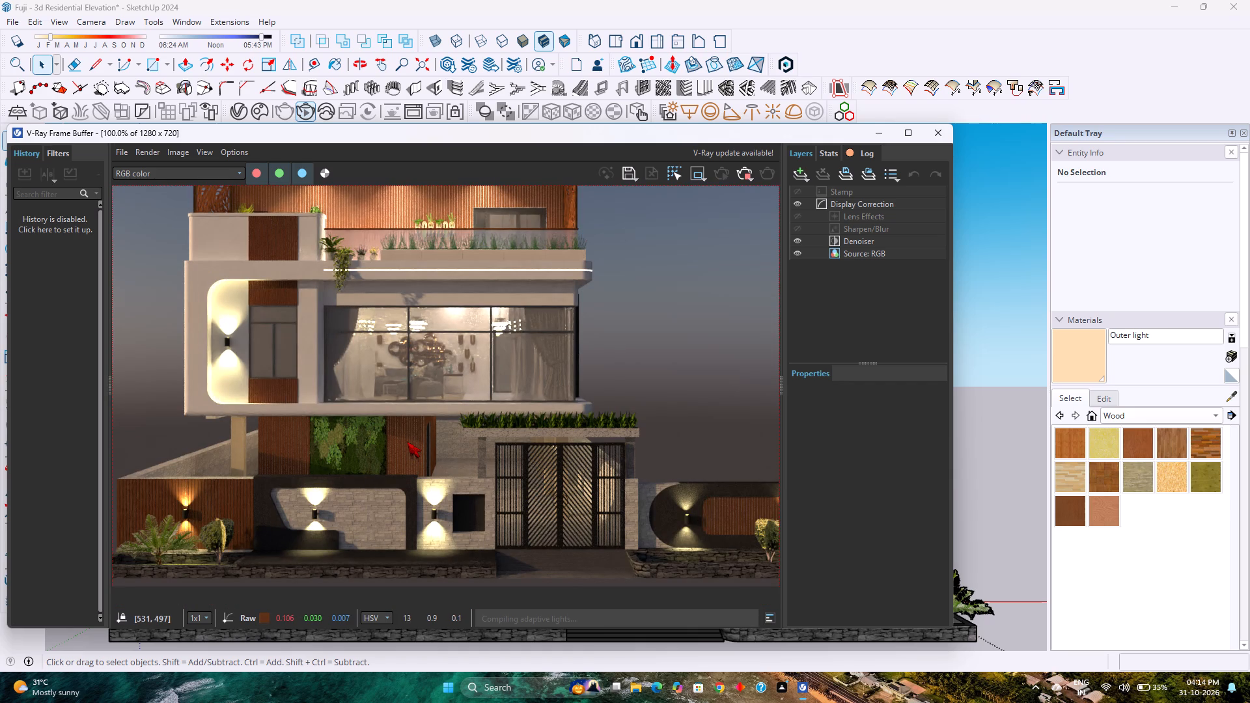
scroll(407, 439, "down", 1)
scroll(407, 439, "up", 1)
scroll(407, 439, "down", 1)
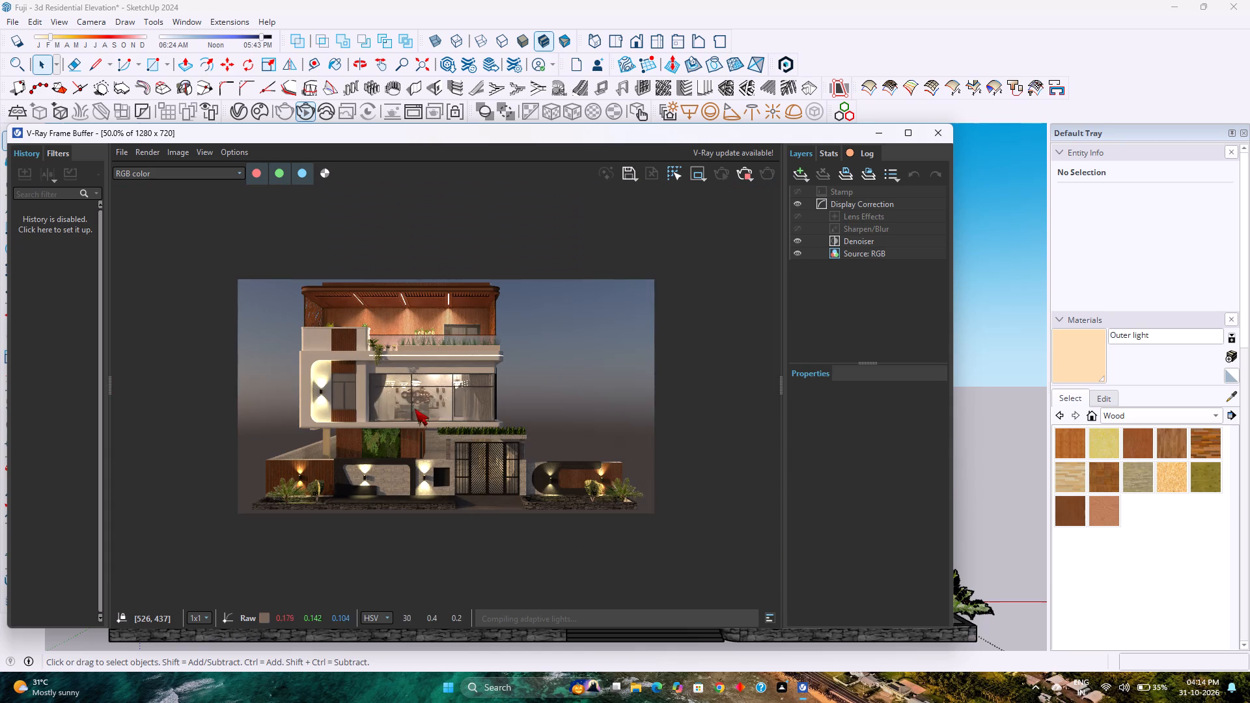
scroll(506, 352, "up", 2)
scroll(473, 356, "down", 1)
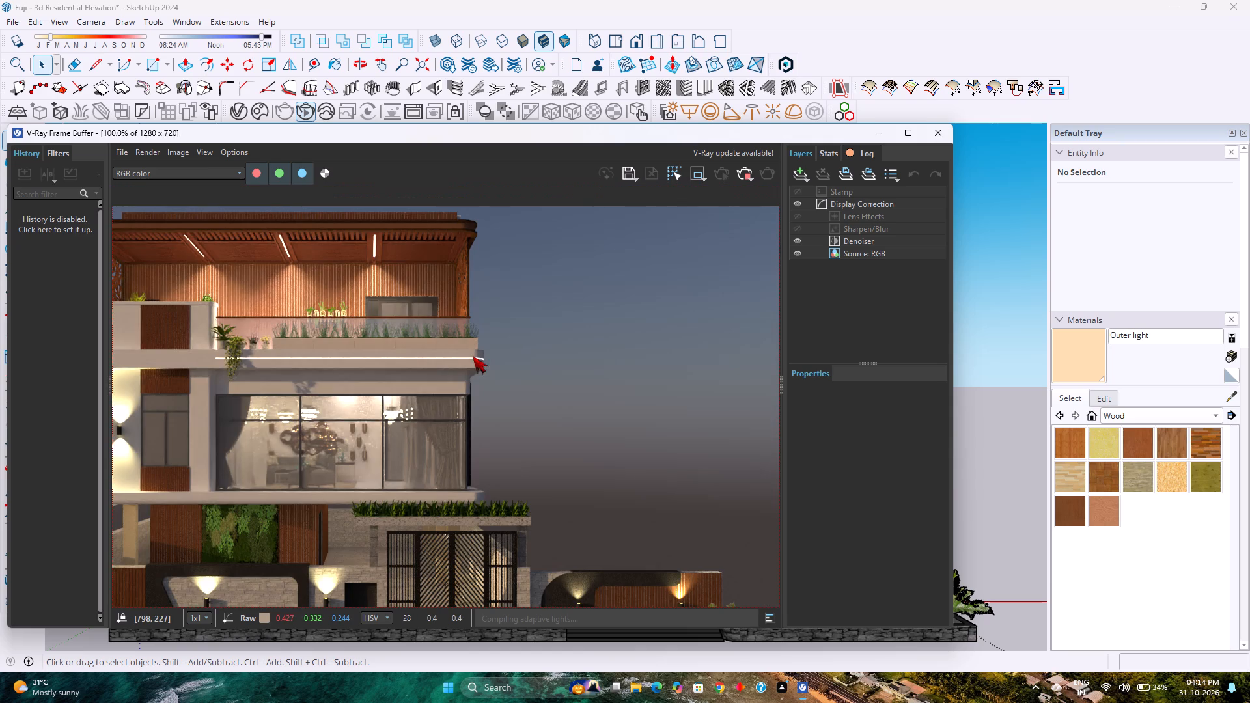
scroll(406, 373, "down", 1)
scroll(406, 373, "up", 1)
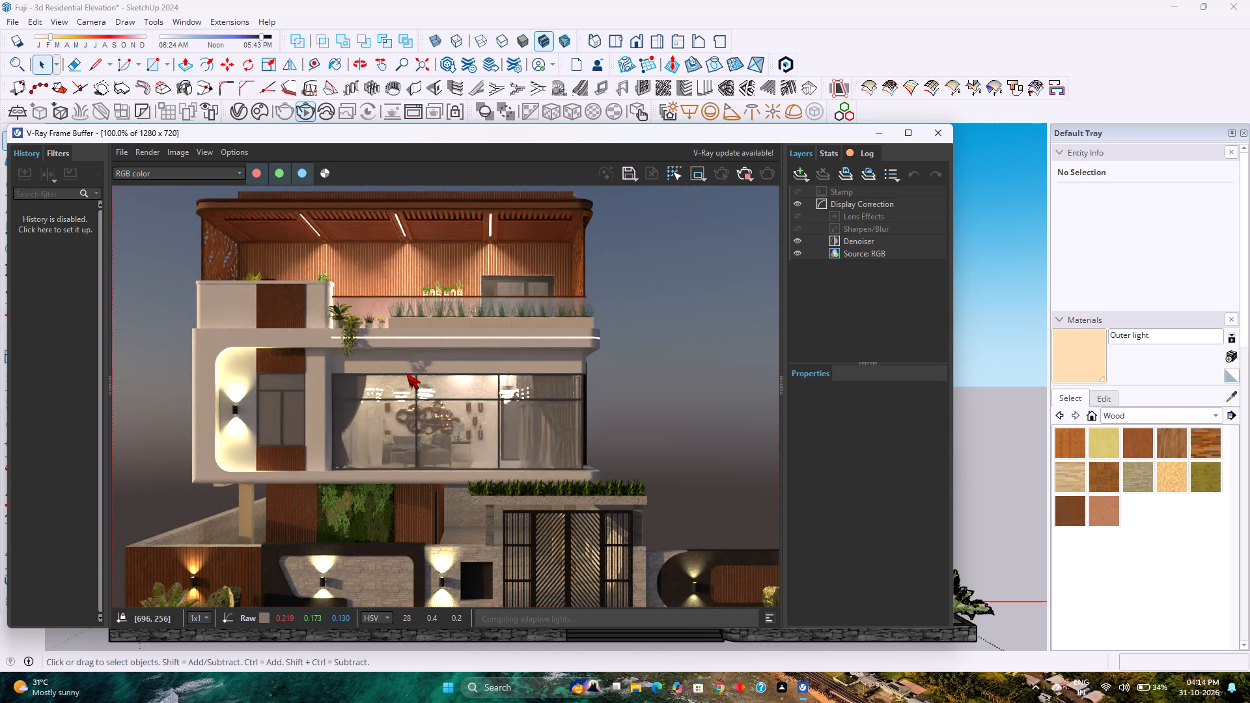
scroll(406, 373, "down", 1)
scroll(417, 389, "up", 1)
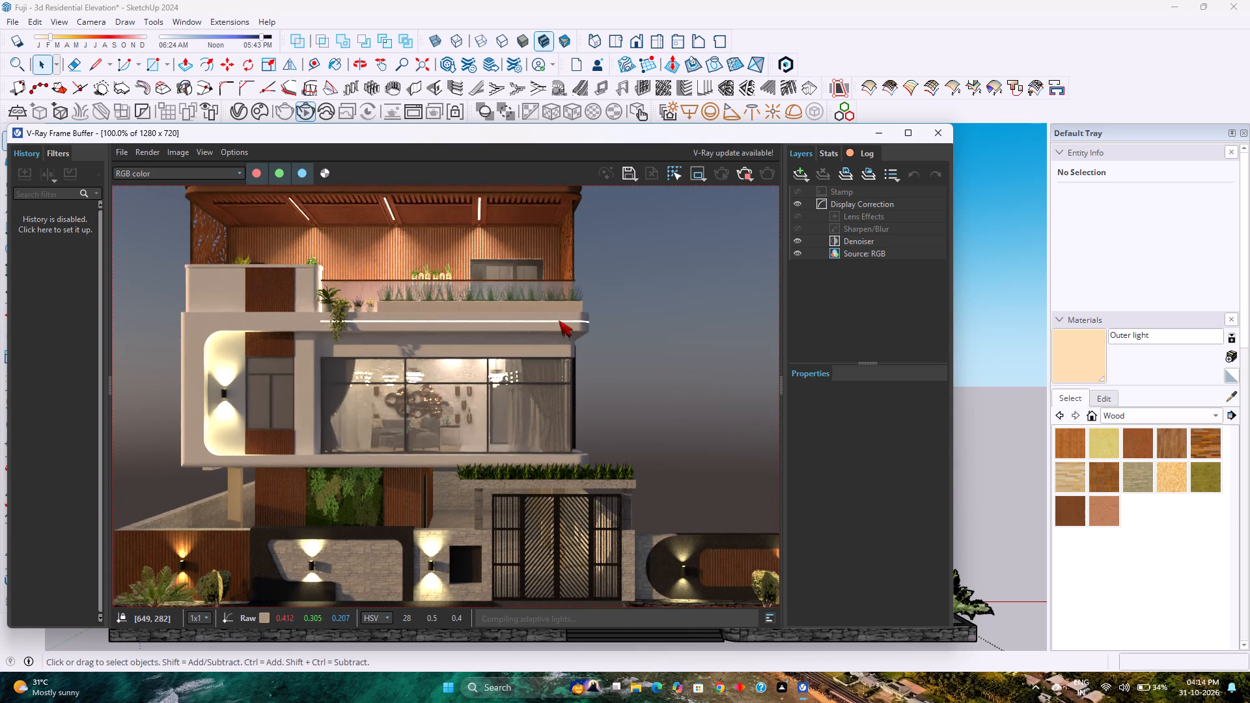
Stop the interactive render and try to start a new render of the front elevation.
left_click(745, 179)
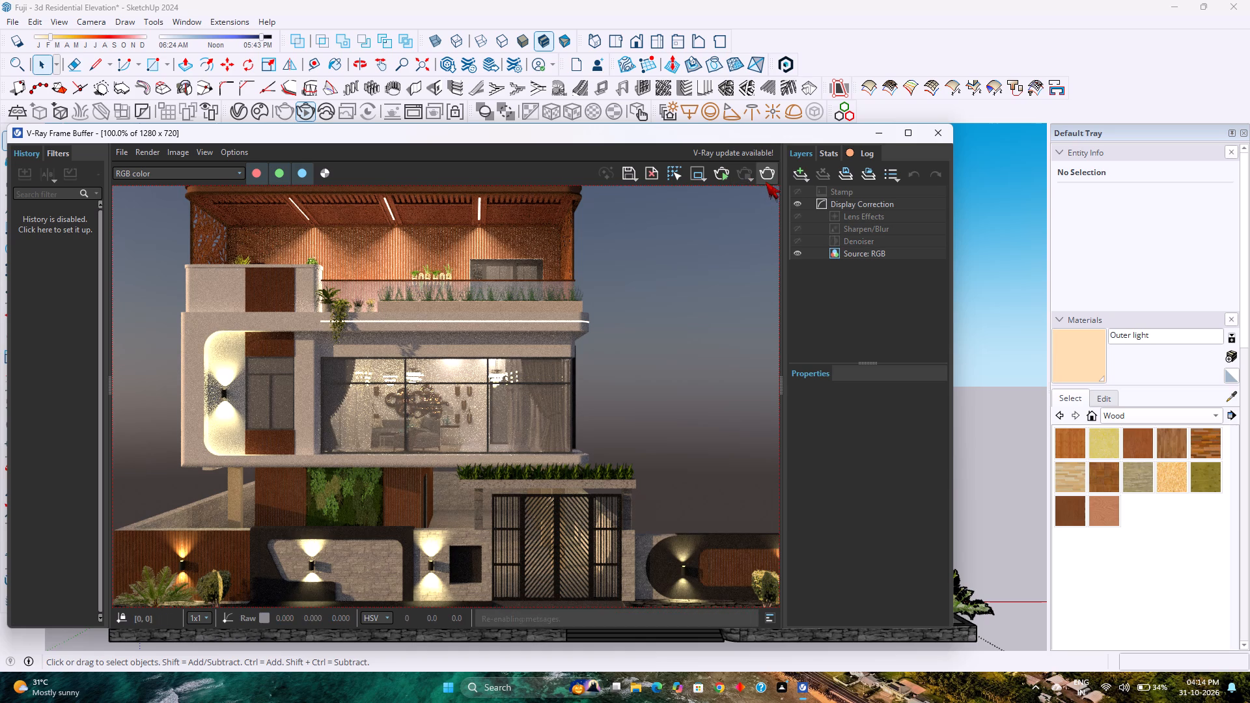
left_click(768, 178)
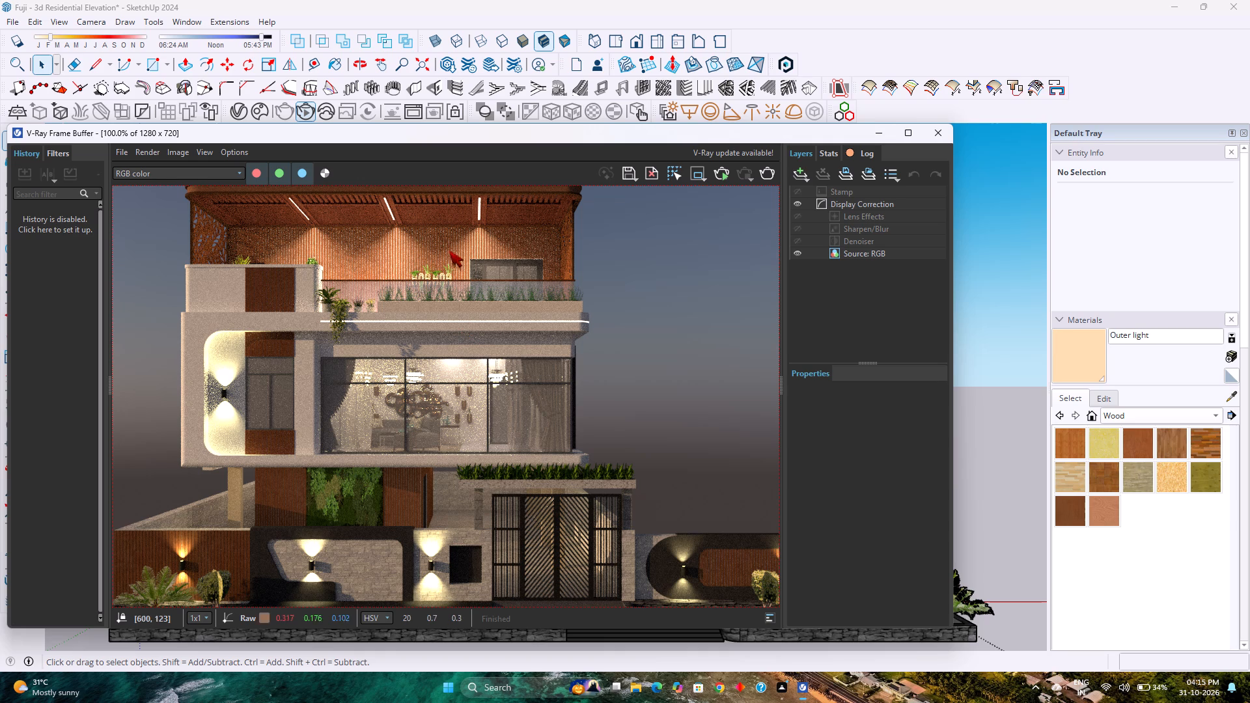
left_click(769, 171)
scroll(501, 288, "down", 4)
scroll(499, 288, "up", 3)
scroll(499, 288, "down", 3)
scroll(499, 288, "up", 6)
scroll(498, 289, "down", 2)
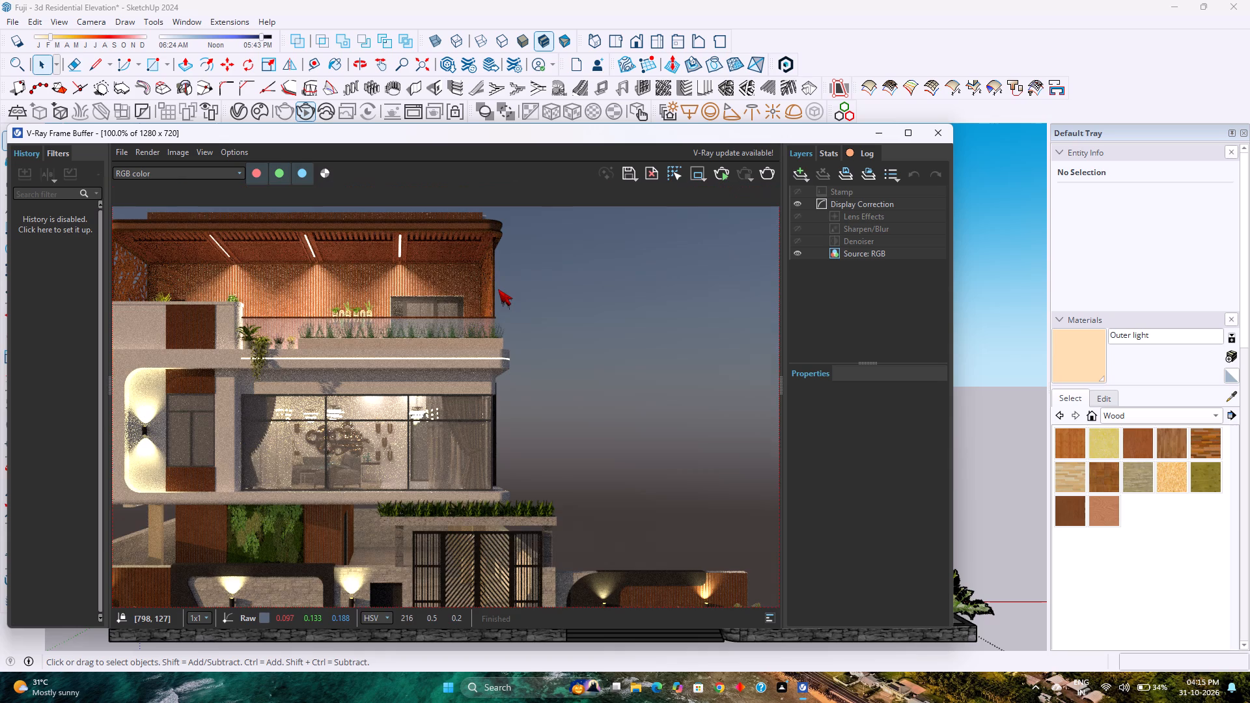
left_click(723, 180)
left_click(772, 176)
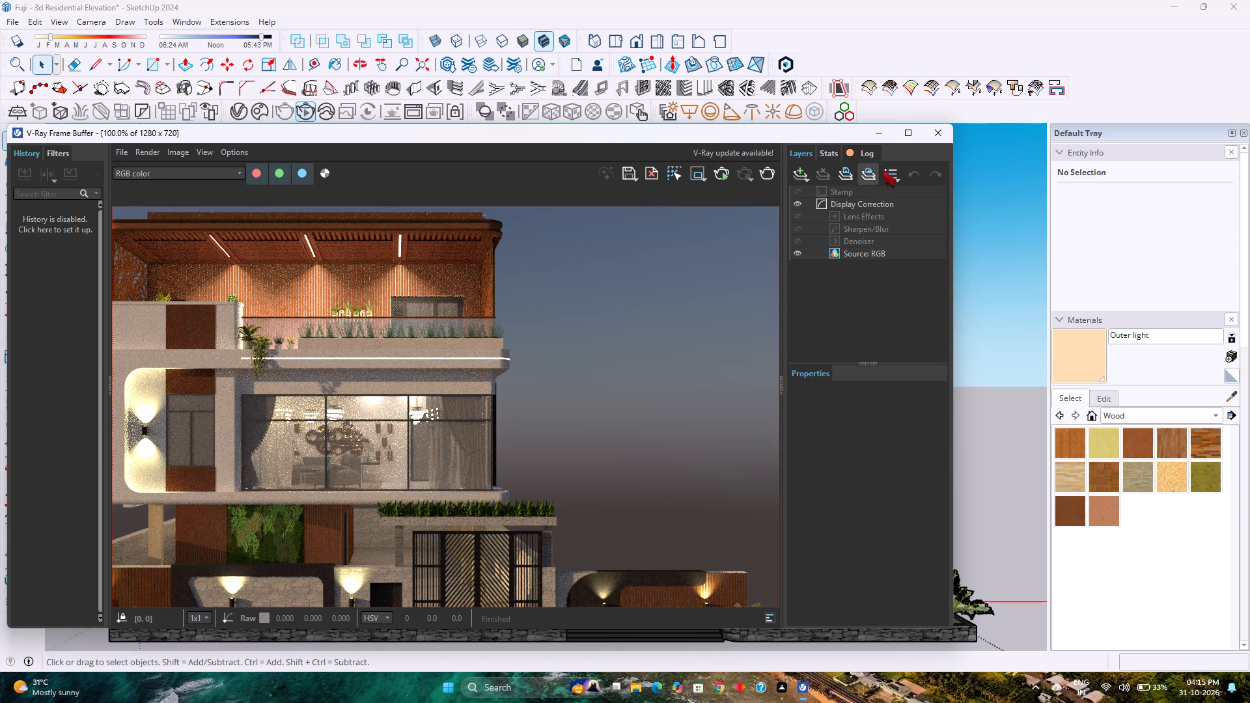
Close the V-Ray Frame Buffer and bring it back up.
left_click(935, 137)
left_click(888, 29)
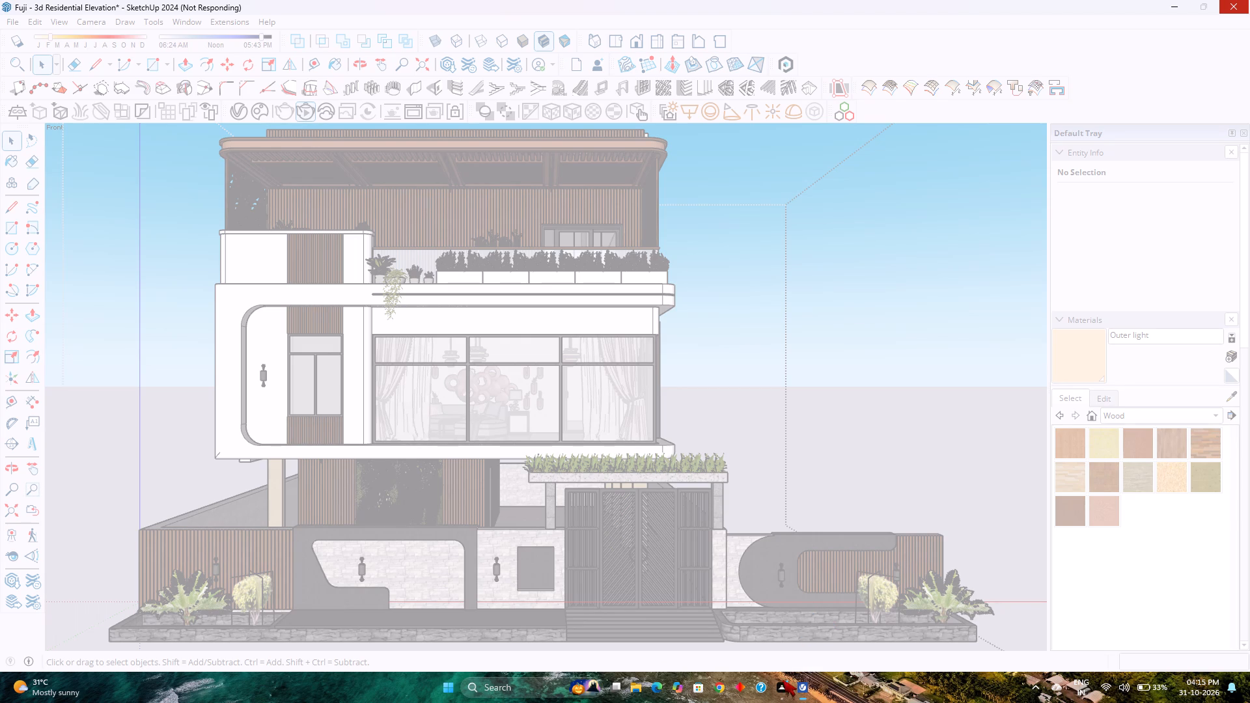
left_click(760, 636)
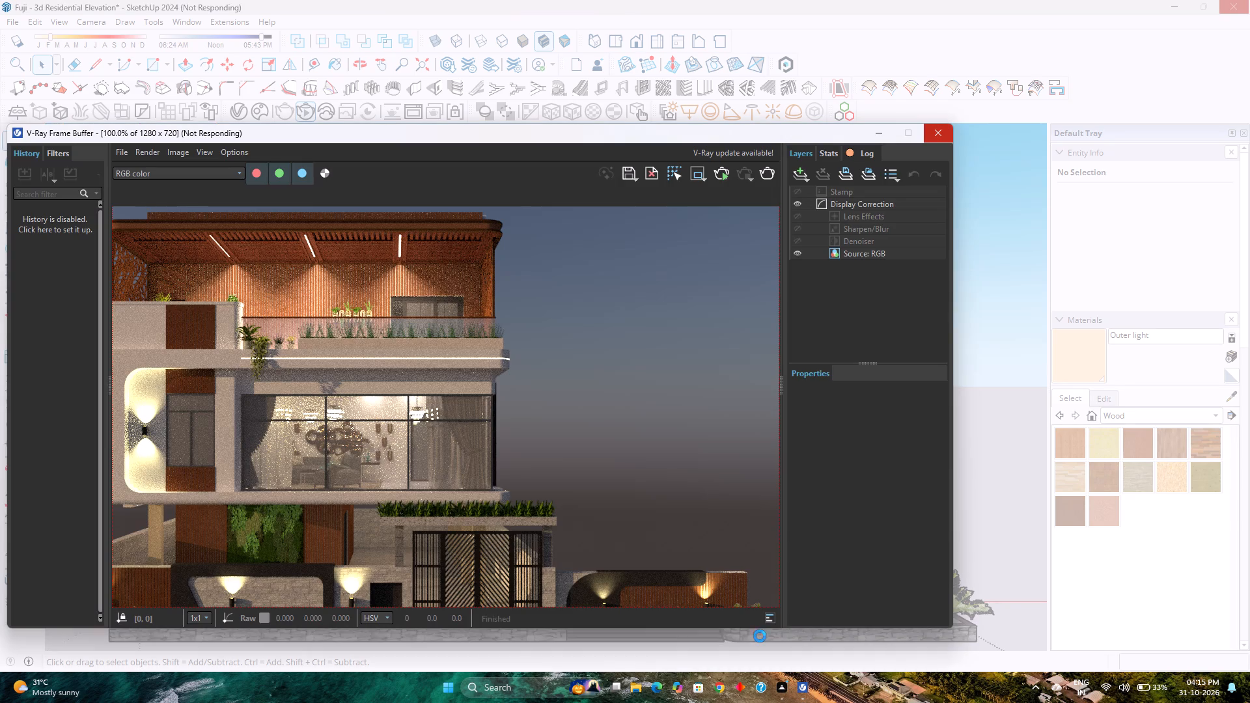
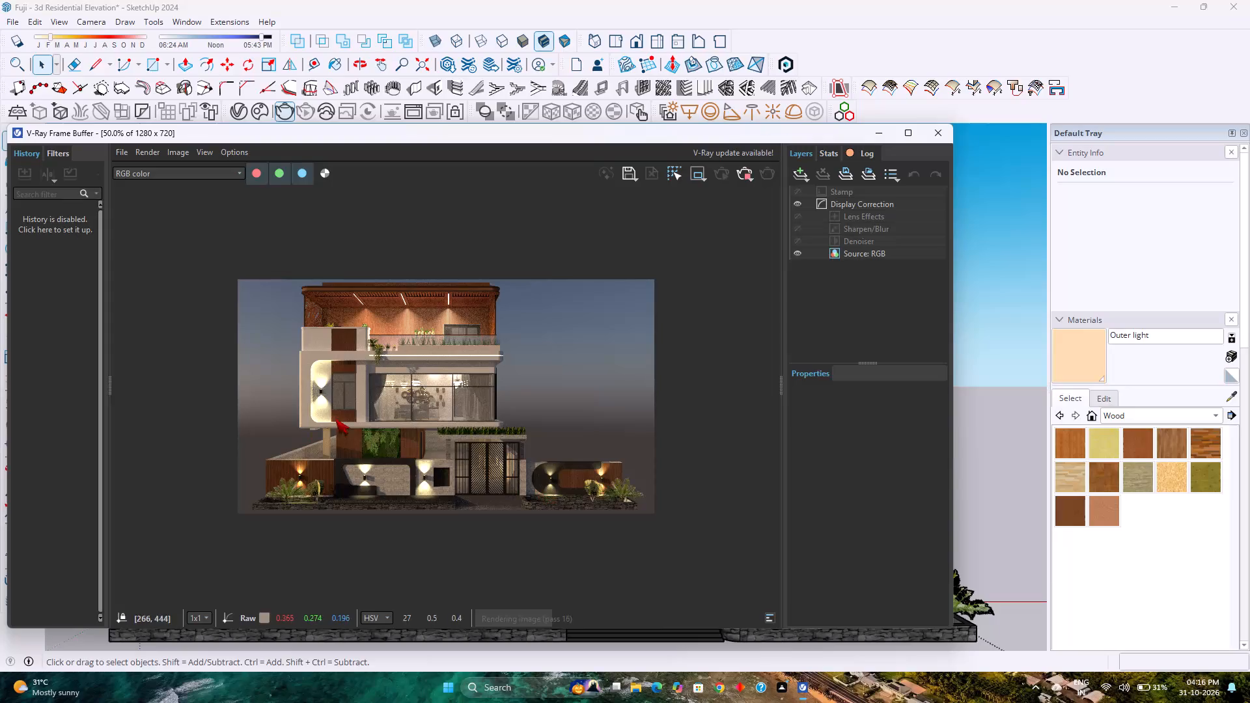
Examine the progressing front elevation render in full and up close, checking the wall lights, gate, boundary wall and glazed living room.
scroll(357, 410, "up", 1)
scroll(357, 410, "down", 1)
scroll(357, 410, "up", 2)
scroll(357, 410, "down", 2)
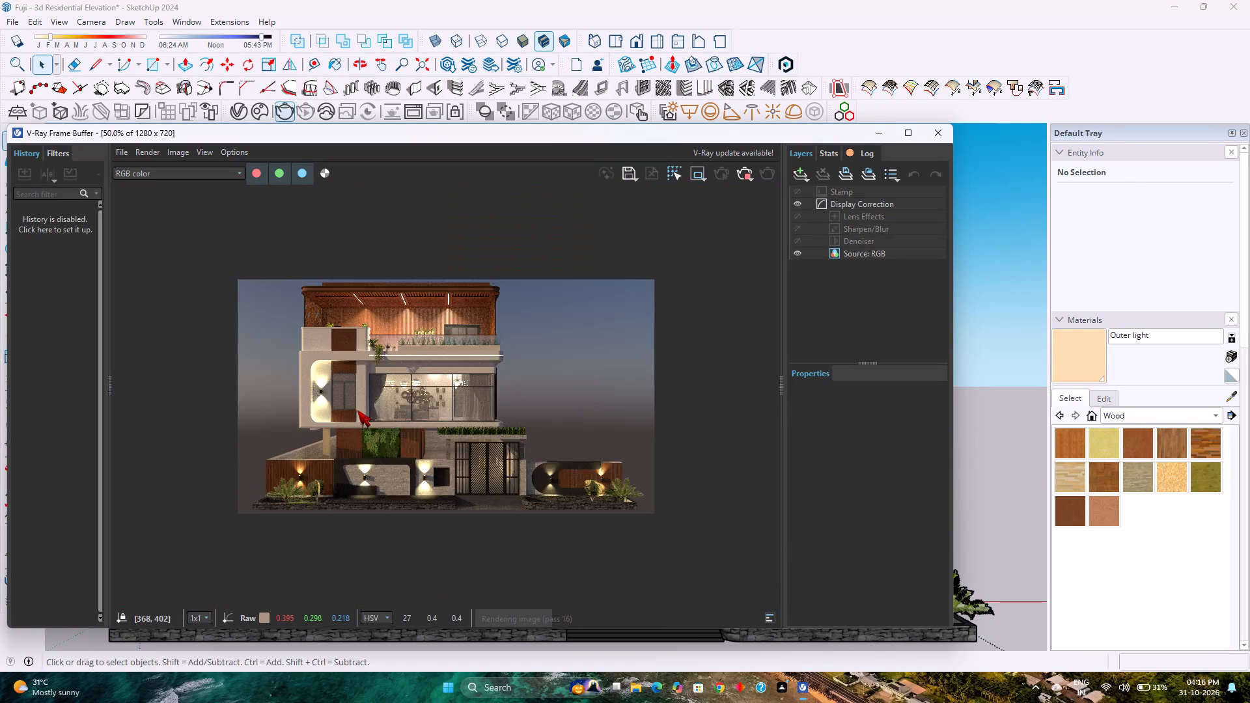
scroll(357, 410, "up", 1)
scroll(357, 410, "down", 1)
scroll(497, 414, "up", 1)
scroll(462, 420, "down", 1)
scroll(458, 406, "up", 1)
scroll(458, 406, "down", 1)
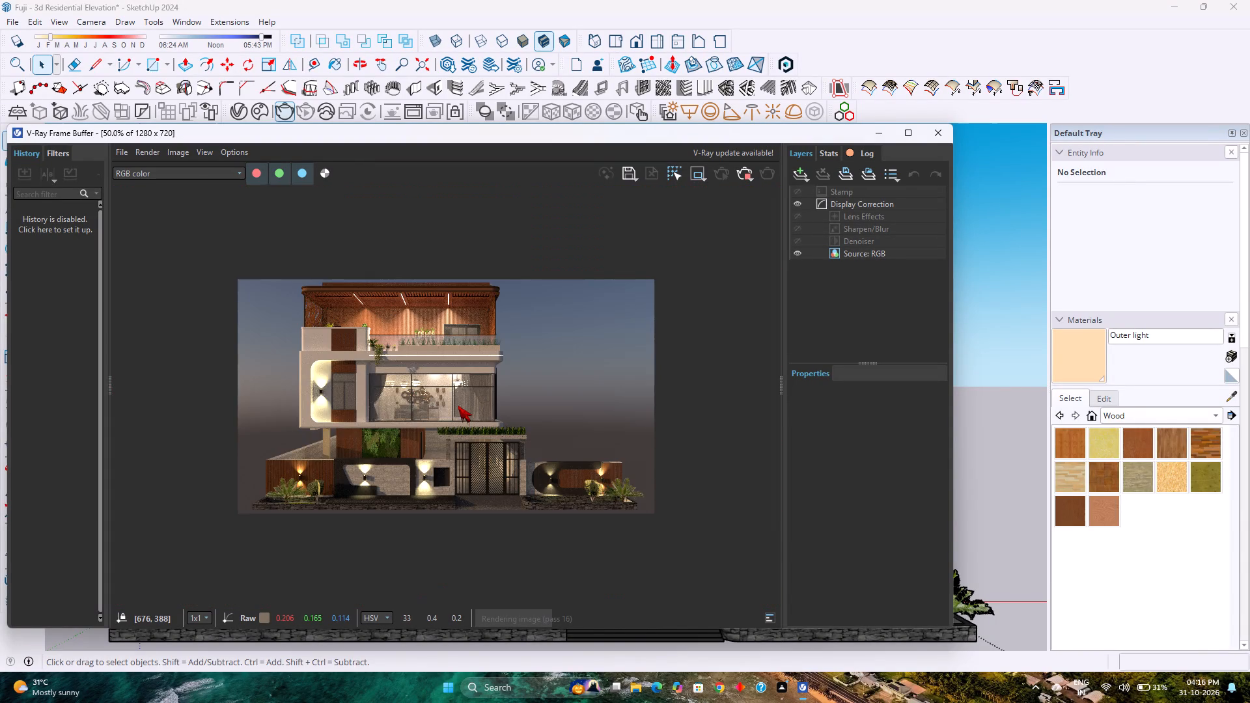
scroll(458, 406, "up", 1)
scroll(458, 406, "down", 1)
scroll(458, 406, "up", 1)
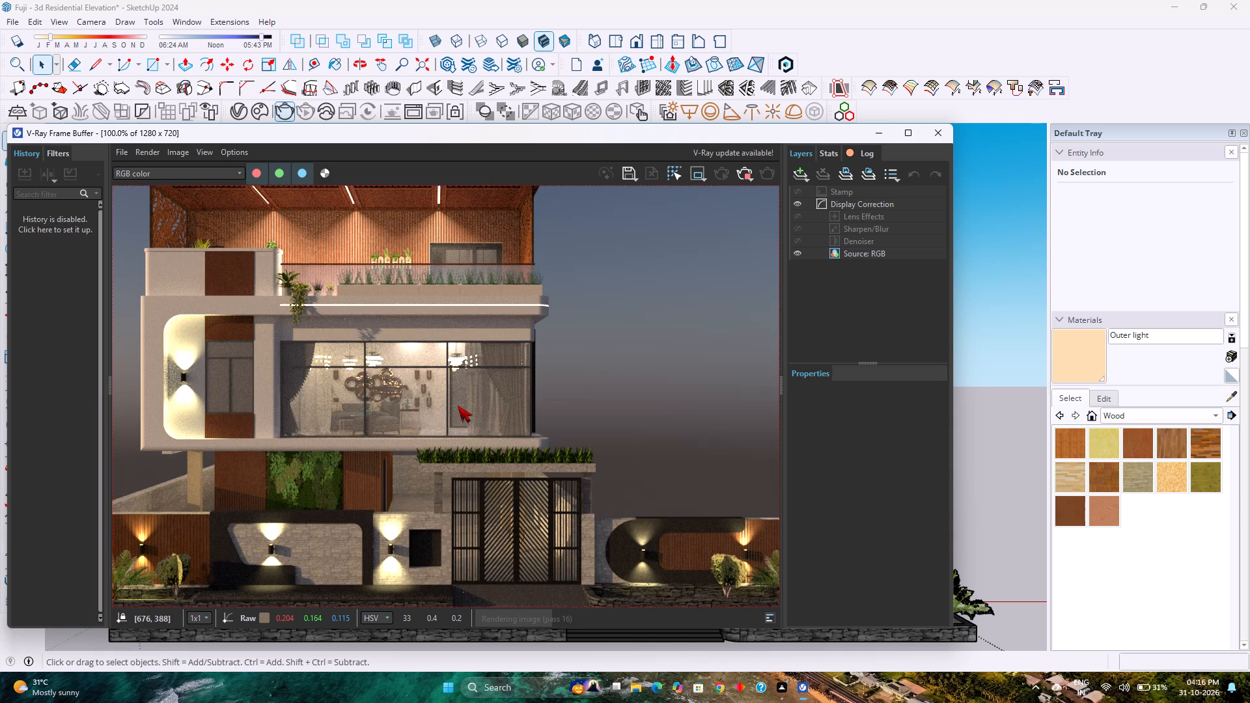
scroll(458, 406, "down", 1)
scroll(458, 406, "up", 1)
scroll(458, 406, "down", 1)
scroll(458, 406, "up", 1)
scroll(458, 406, "down", 1)
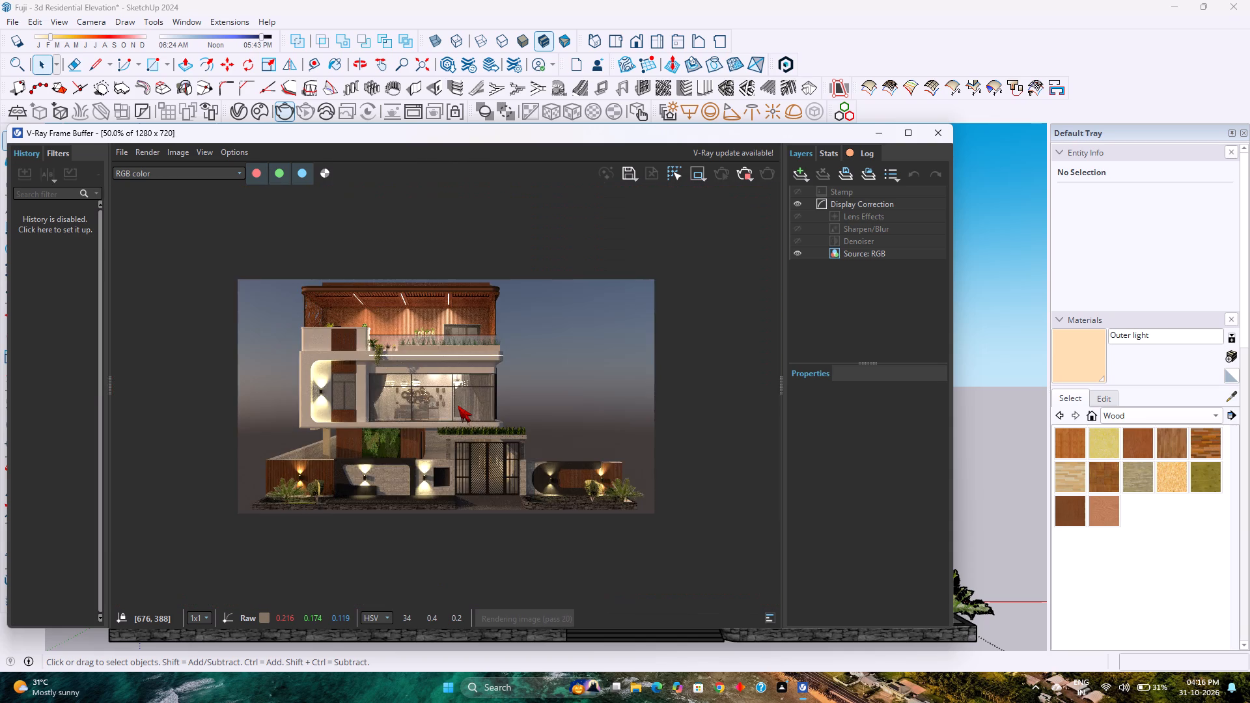
scroll(458, 406, "up", 1)
scroll(458, 406, "down", 1)
scroll(337, 468, "up", 1)
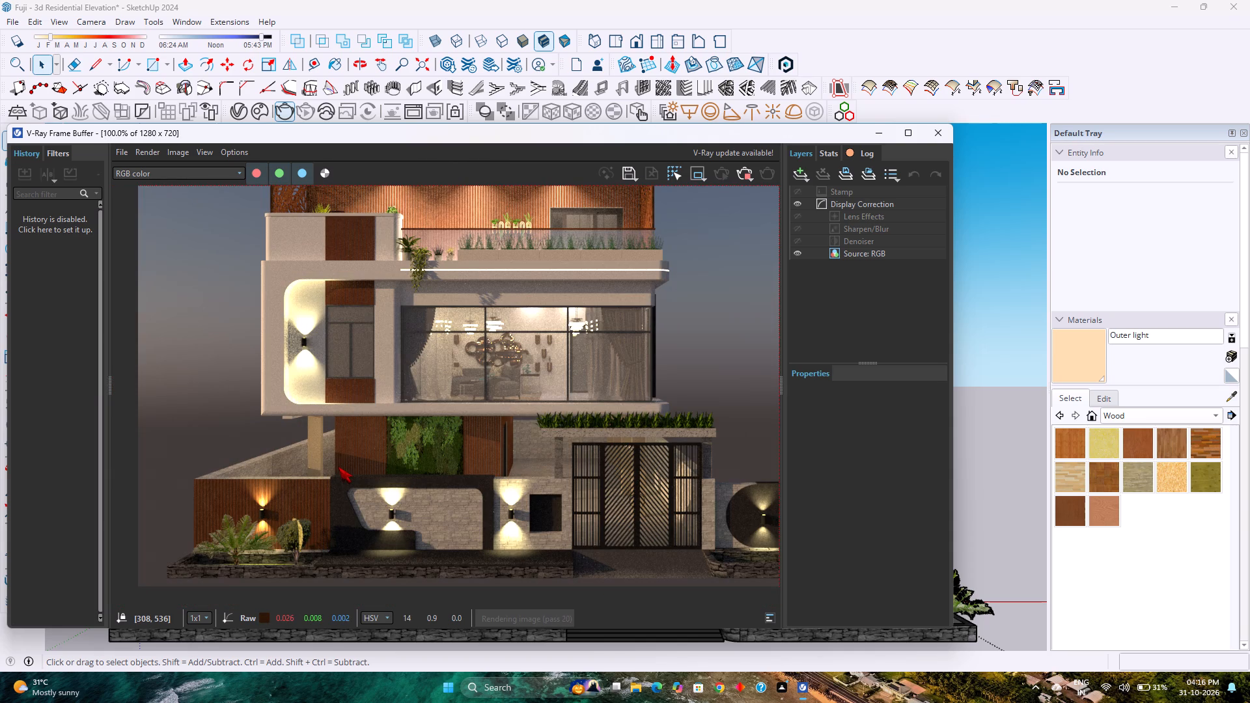
scroll(339, 467, "down", 1)
scroll(433, 424, "up", 1)
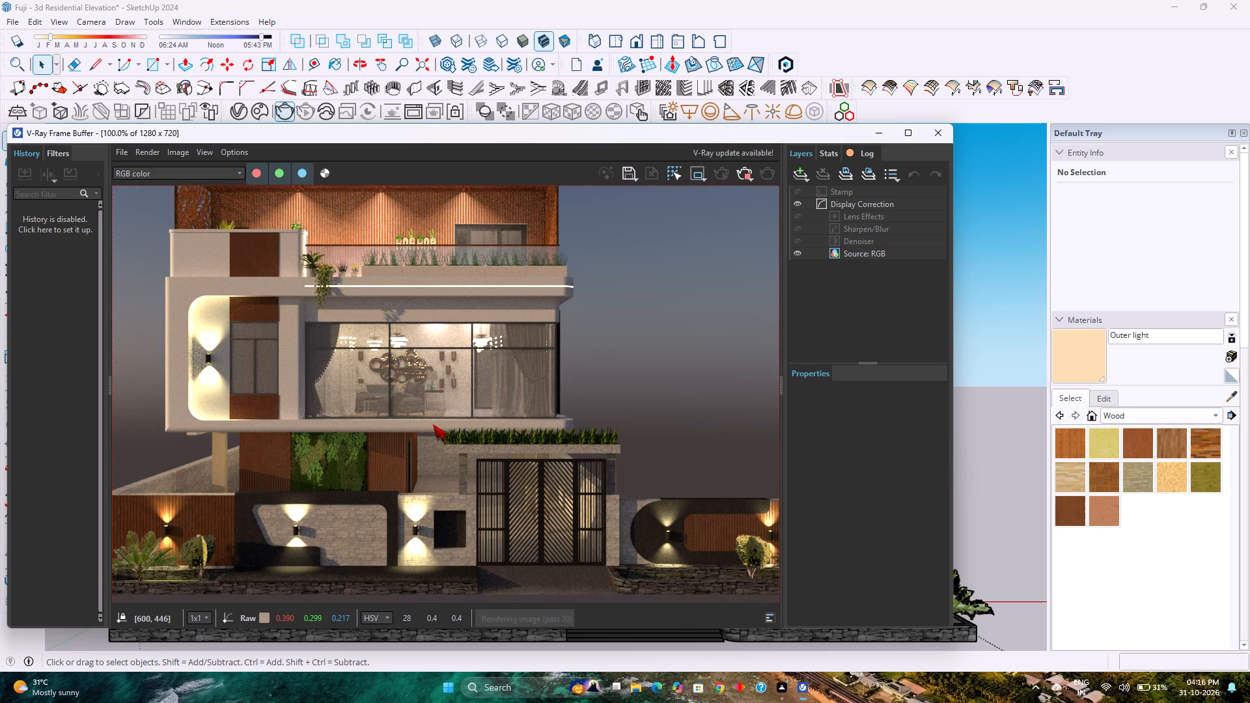
scroll(433, 424, "down", 1)
scroll(433, 424, "up", 1)
scroll(433, 424, "down", 1)
scroll(433, 424, "up", 1)
scroll(433, 424, "down", 1)
scroll(433, 424, "up", 1)
scroll(433, 424, "down", 1)
Examine the terrace ceiling lights, planters and the balcony strip light up close in the render.
scroll(413, 327, "up", 2)
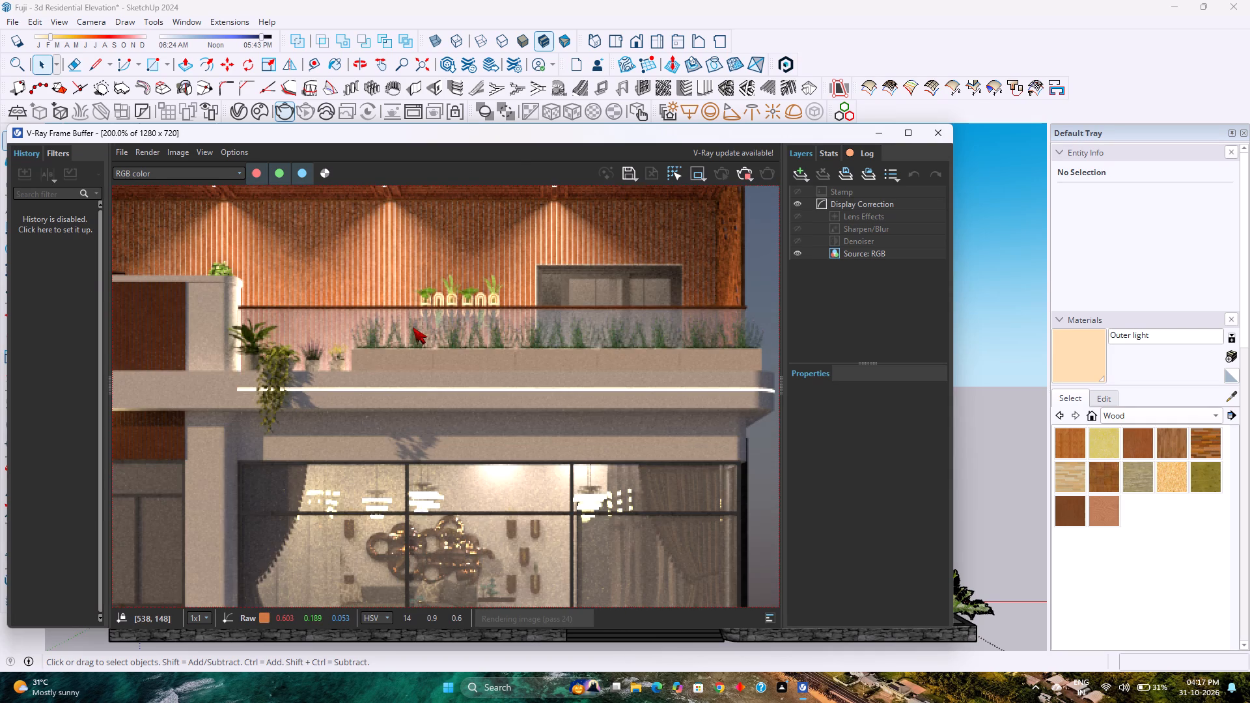
scroll(413, 327, "down", 1)
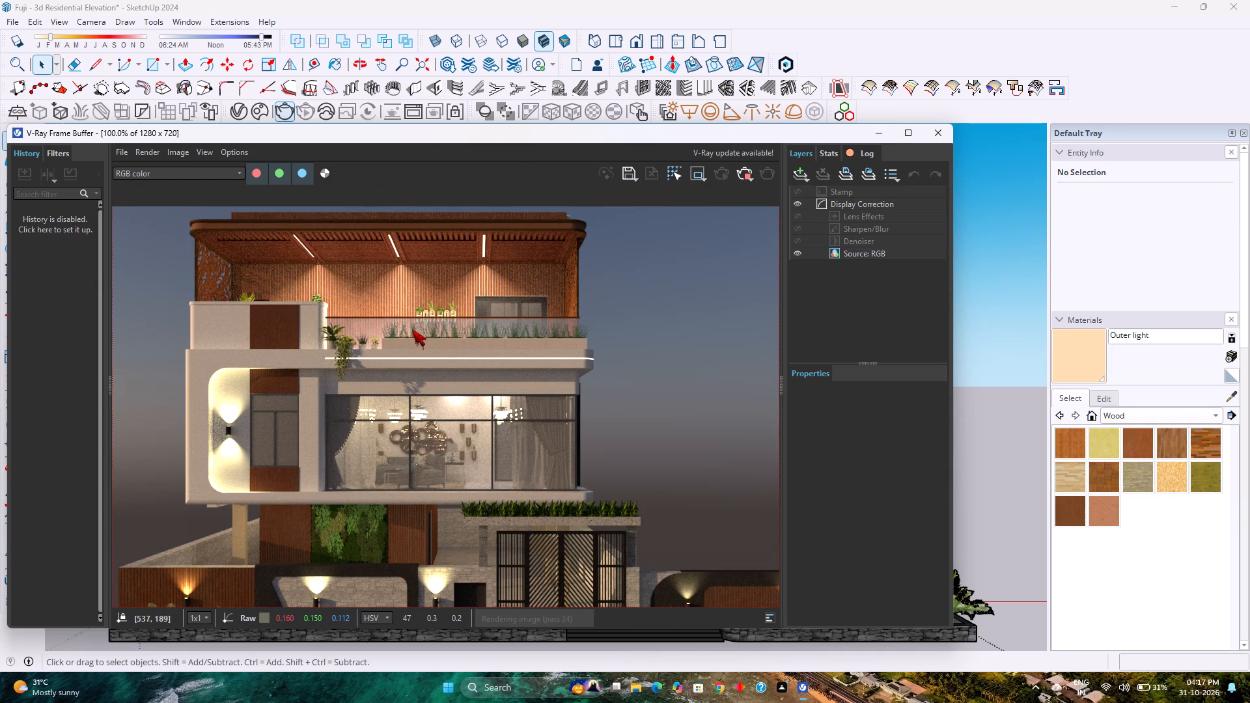
scroll(440, 304, "up", 1)
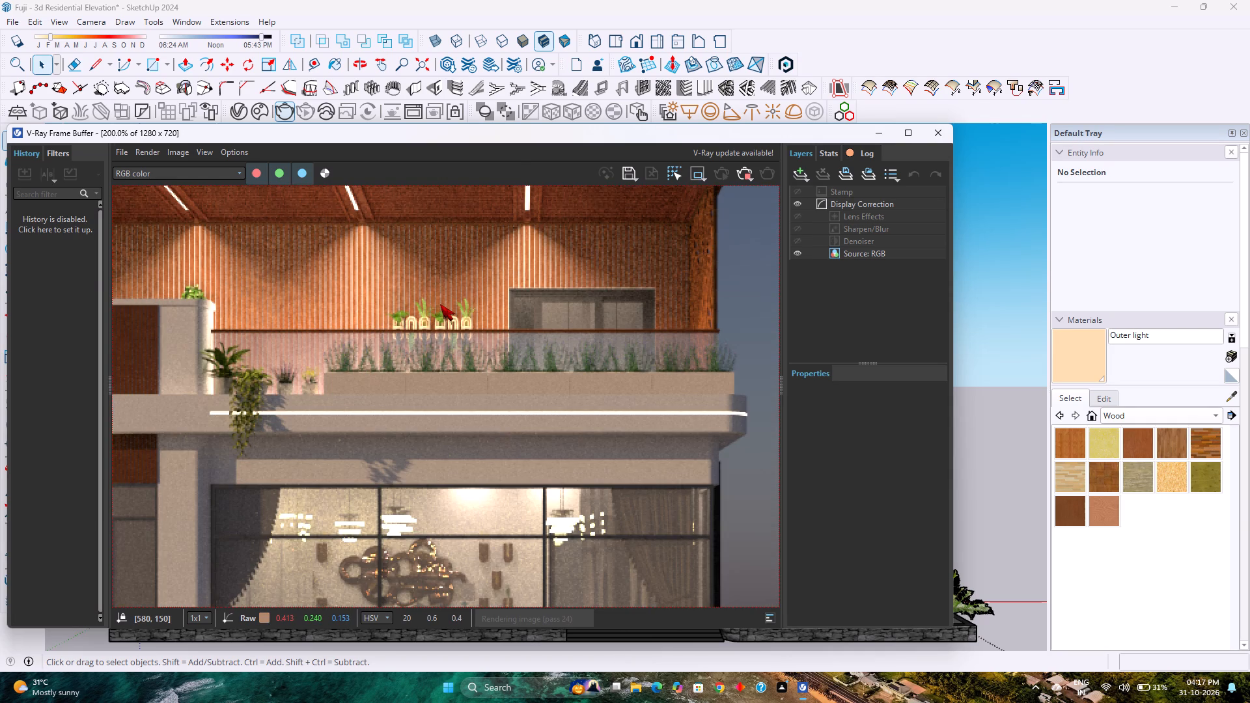
scroll(440, 304, "down", 1)
scroll(440, 304, "up", 1)
scroll(440, 304, "down", 1)
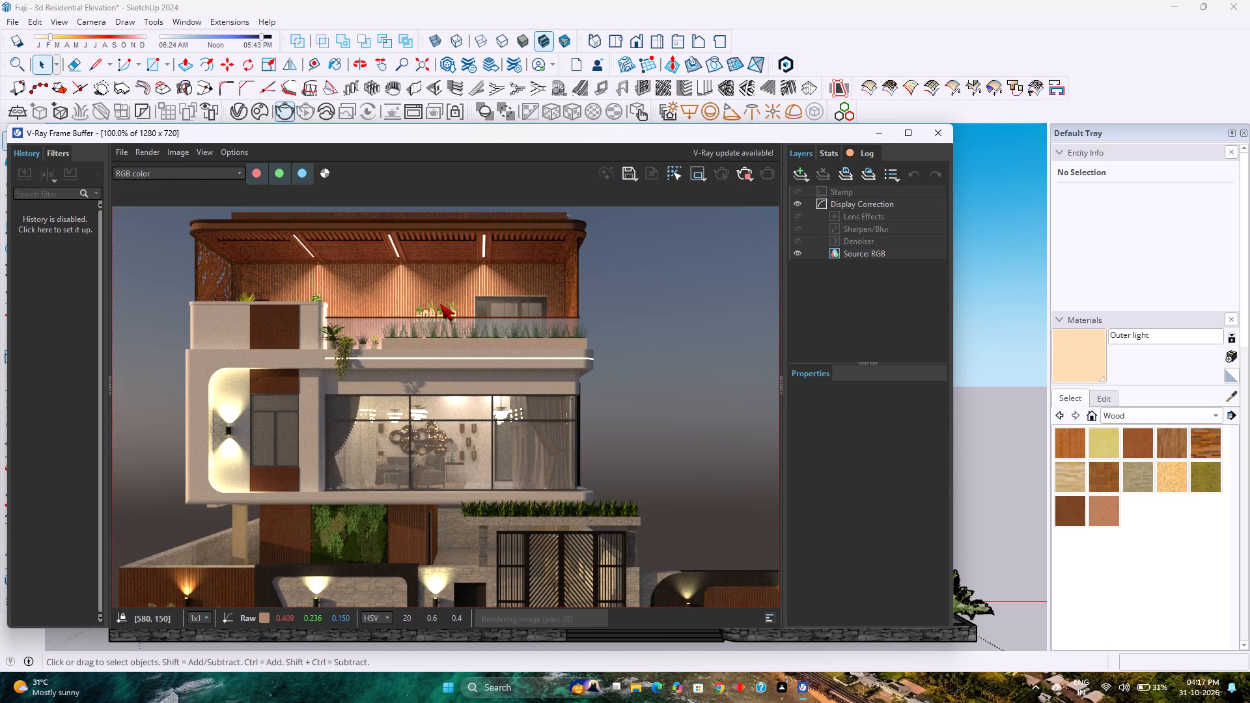
scroll(440, 304, "up", 1)
scroll(440, 304, "down", 1)
scroll(440, 304, "up", 1)
scroll(440, 304, "down", 1)
scroll(440, 304, "up", 1)
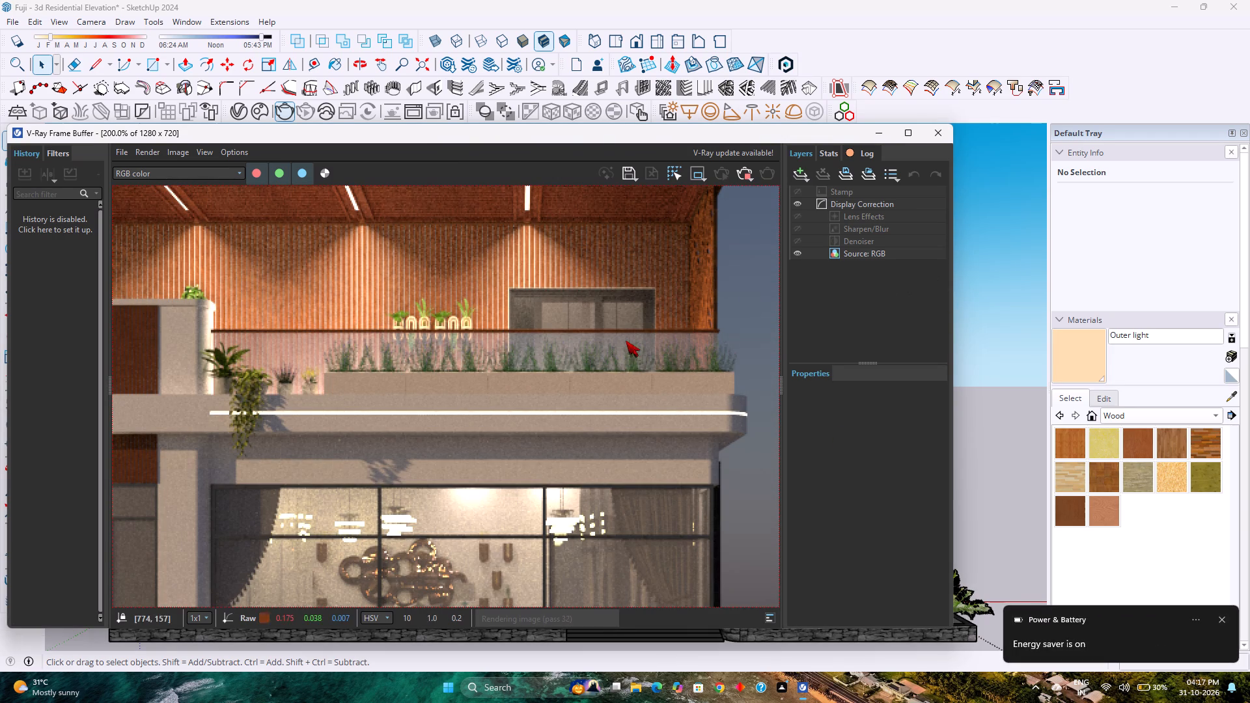
scroll(622, 342, "down", 1)
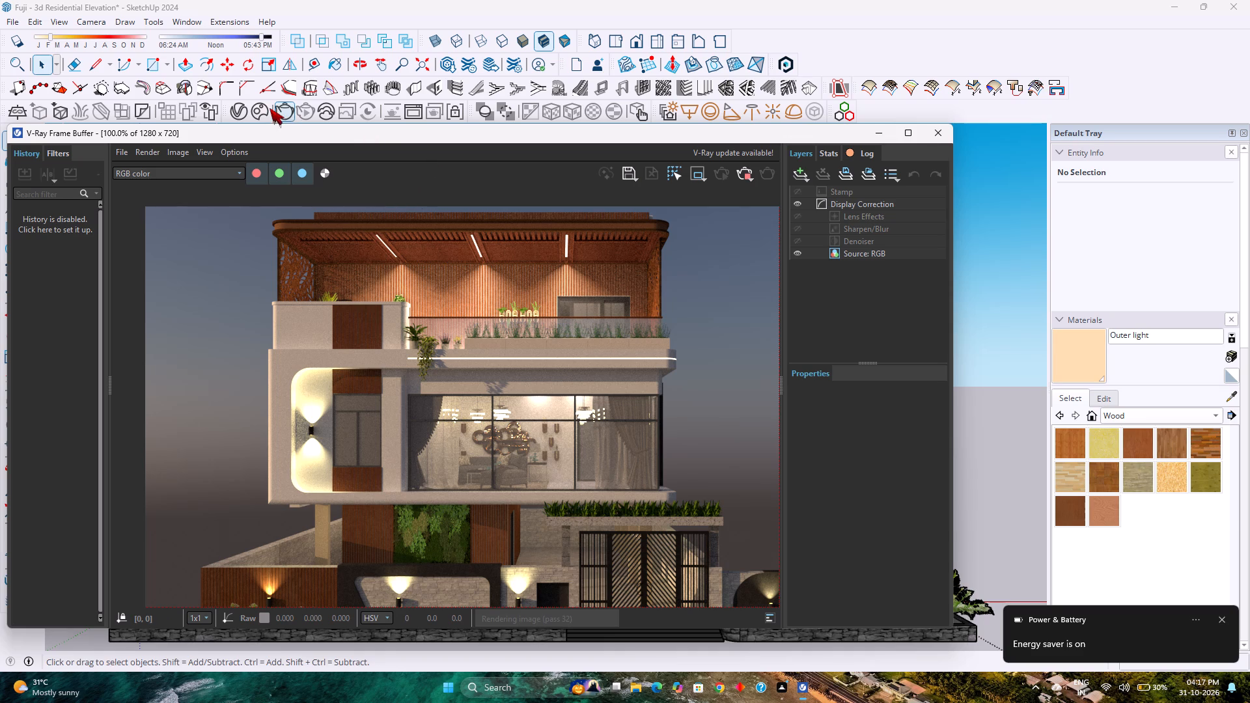
Set the directionality of Rectangle Light#1 to 0.35 in the V-Ray Asset Editor.
left_click(245, 113)
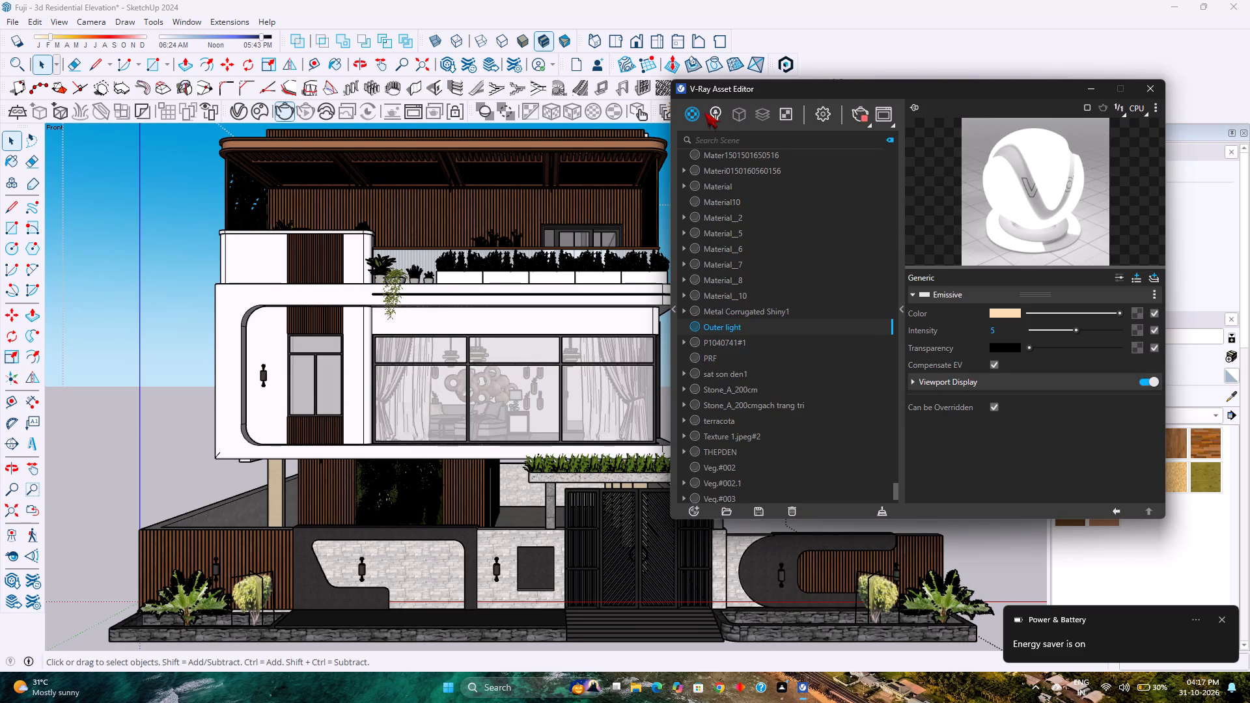
left_click(714, 112)
left_click(764, 200)
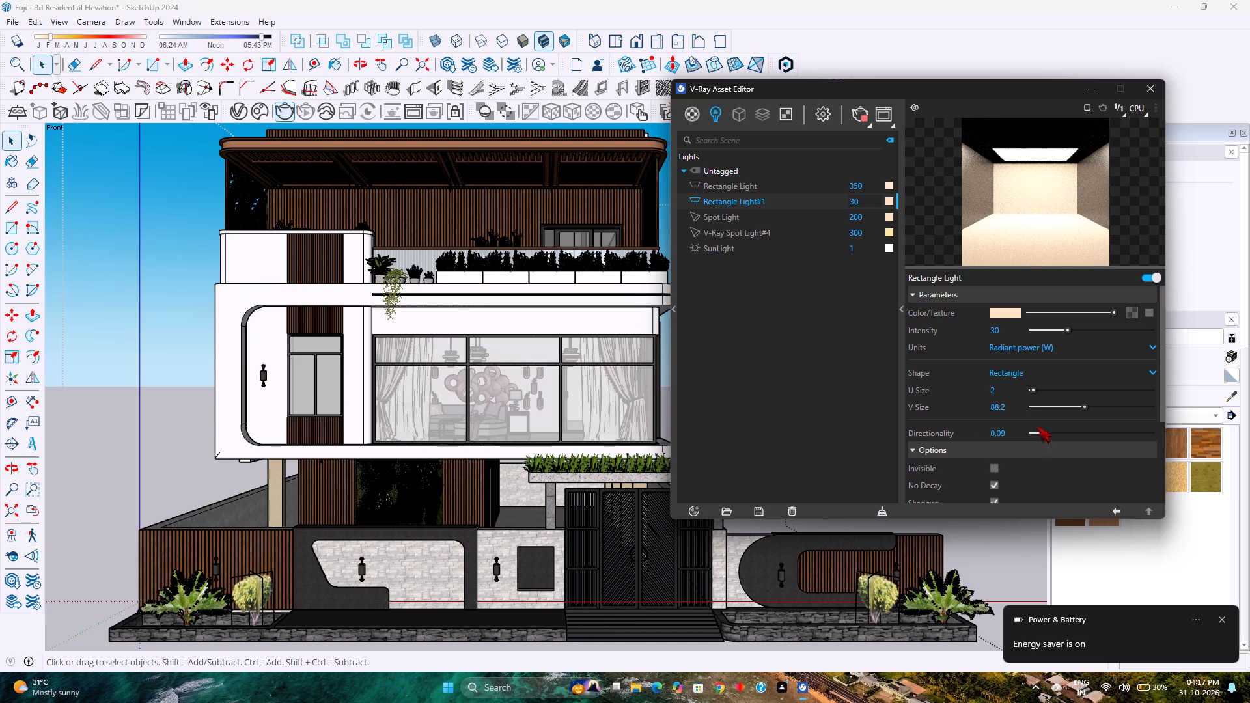
left_click_drag(1044, 430, 1054, 430)
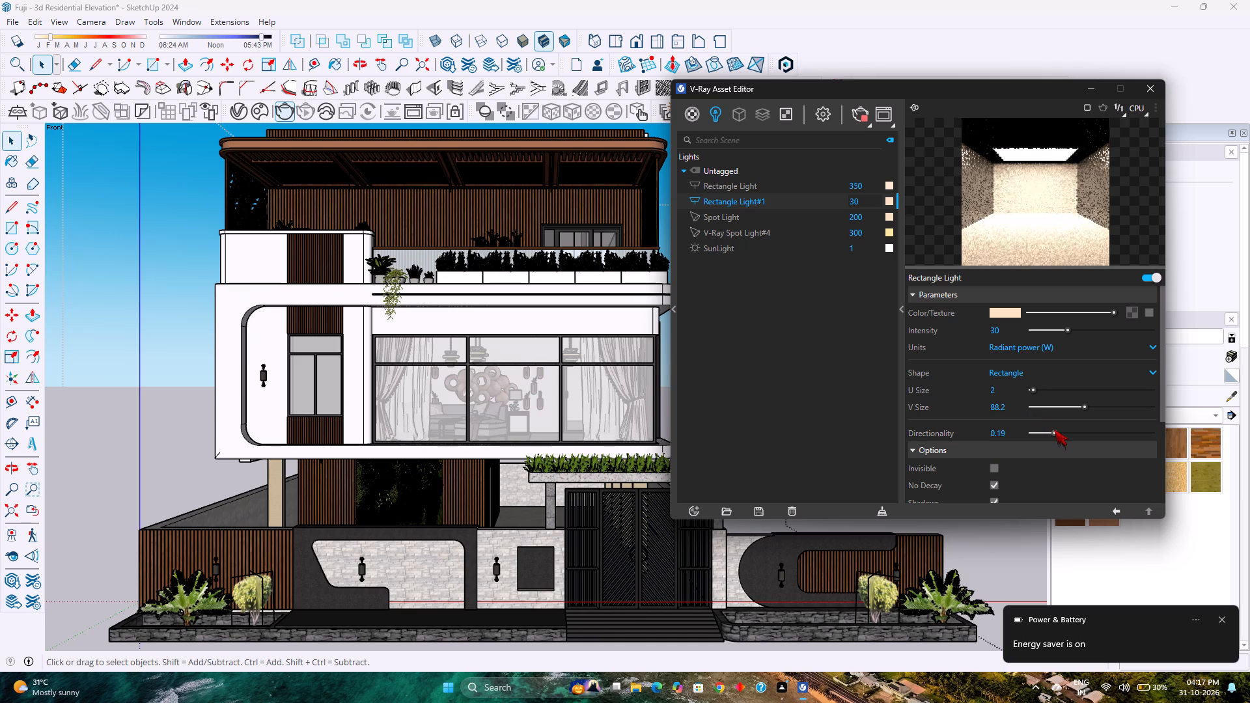
left_click_drag(1054, 430, 1081, 428)
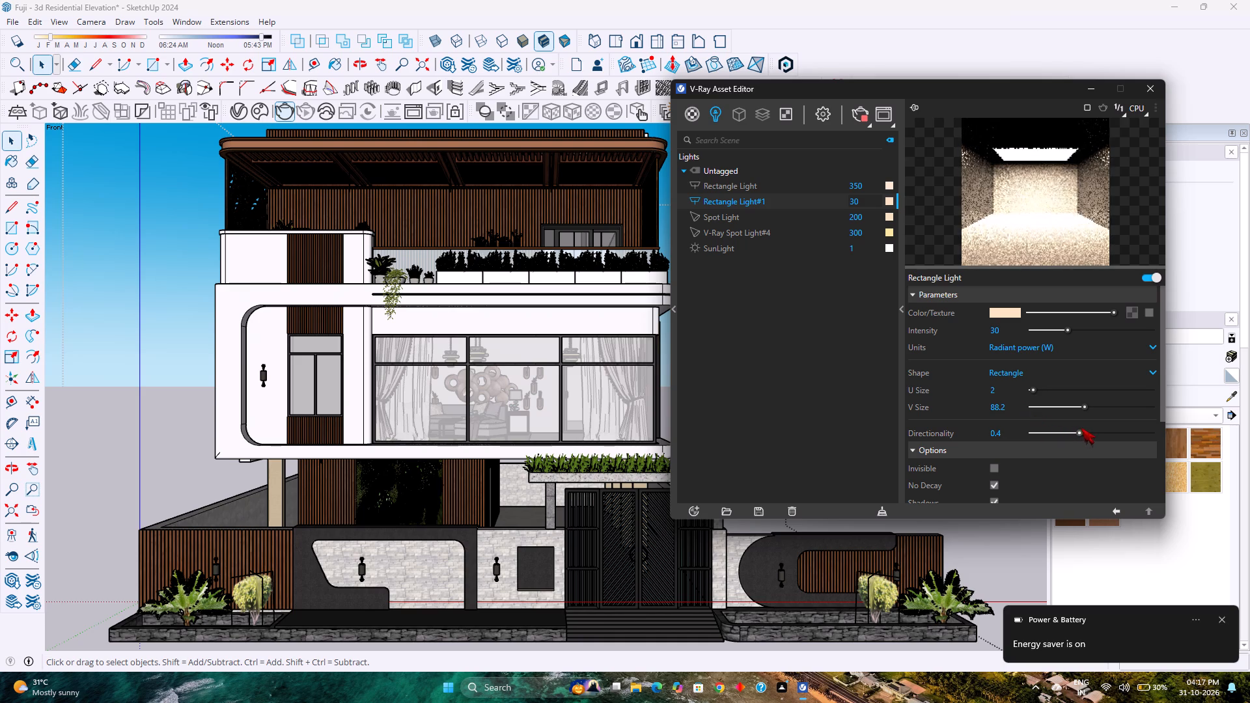
left_click_drag(1081, 428, 1083, 426)
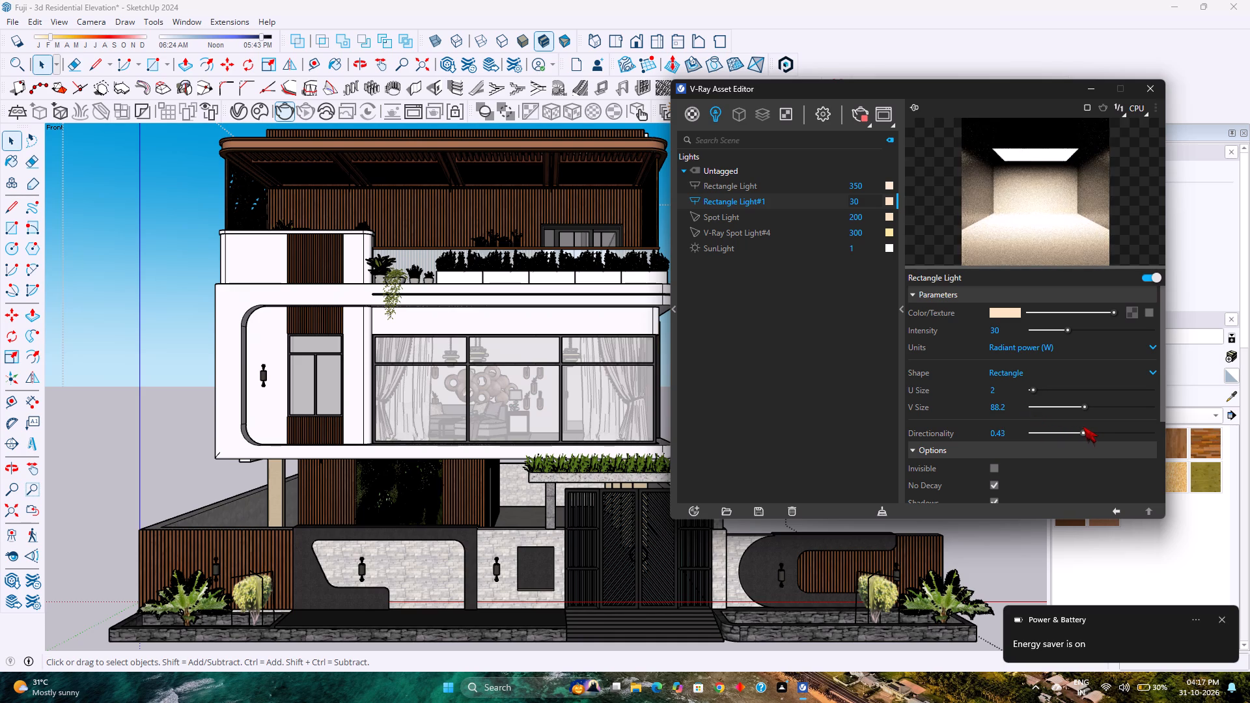
left_click_drag(1083, 426, 1074, 425)
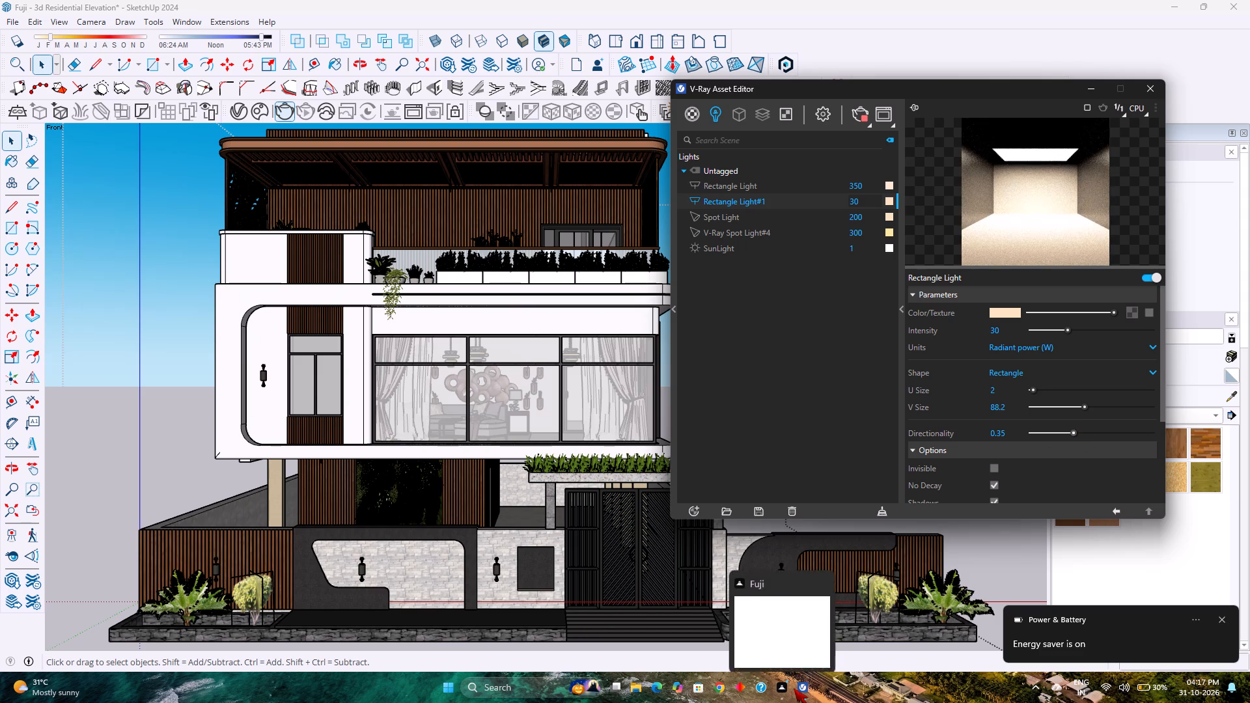
Bring the V-Ray Frame Buffer forward, stop the running render and try to restart the interactive render.
left_click(699, 611)
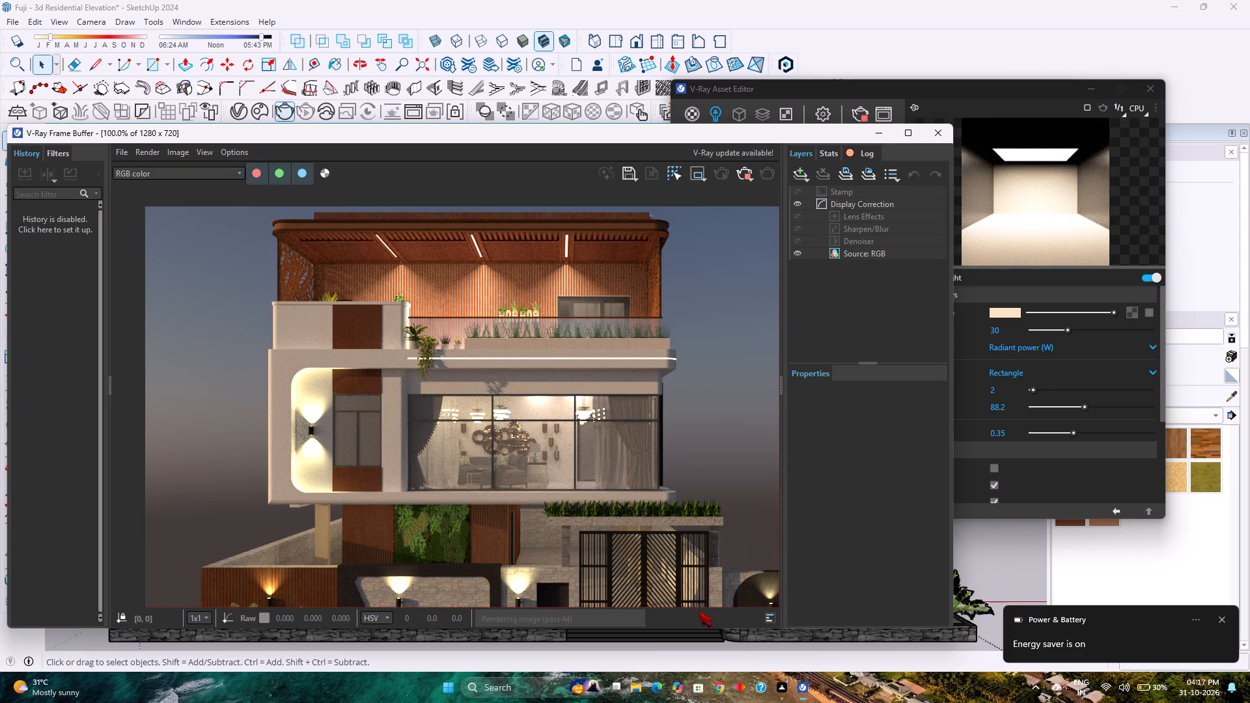
left_click(754, 172)
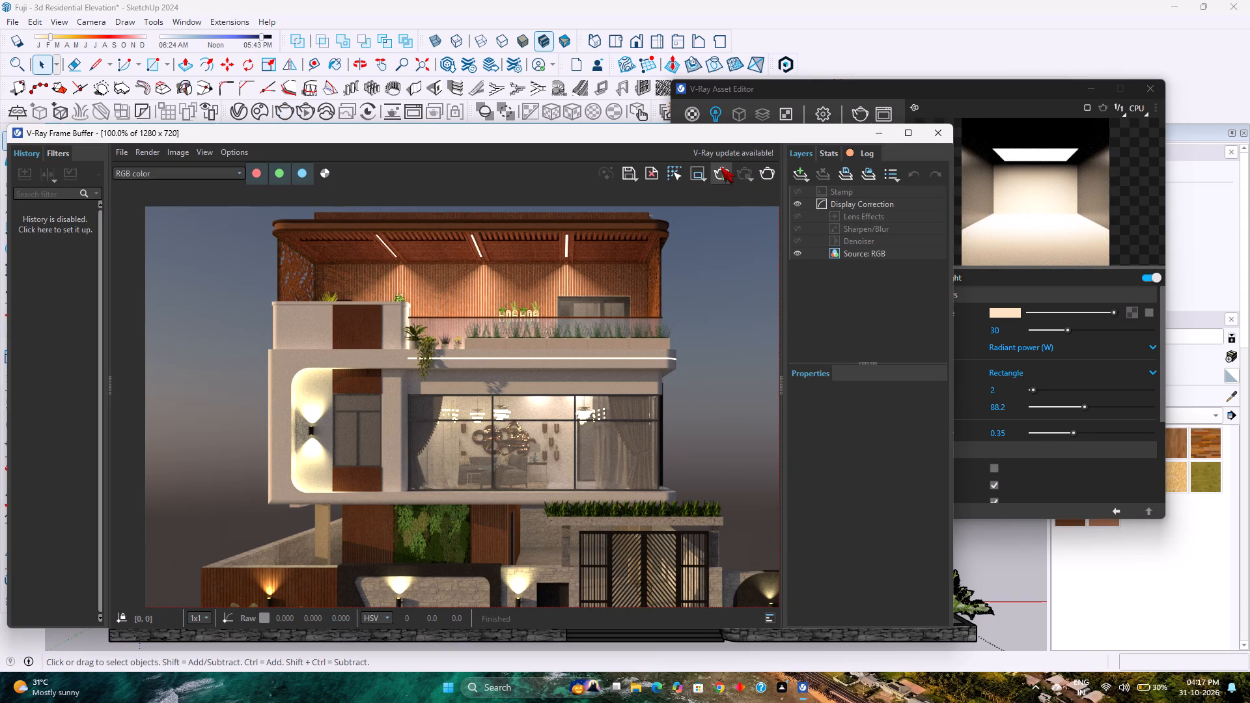
left_click(720, 171)
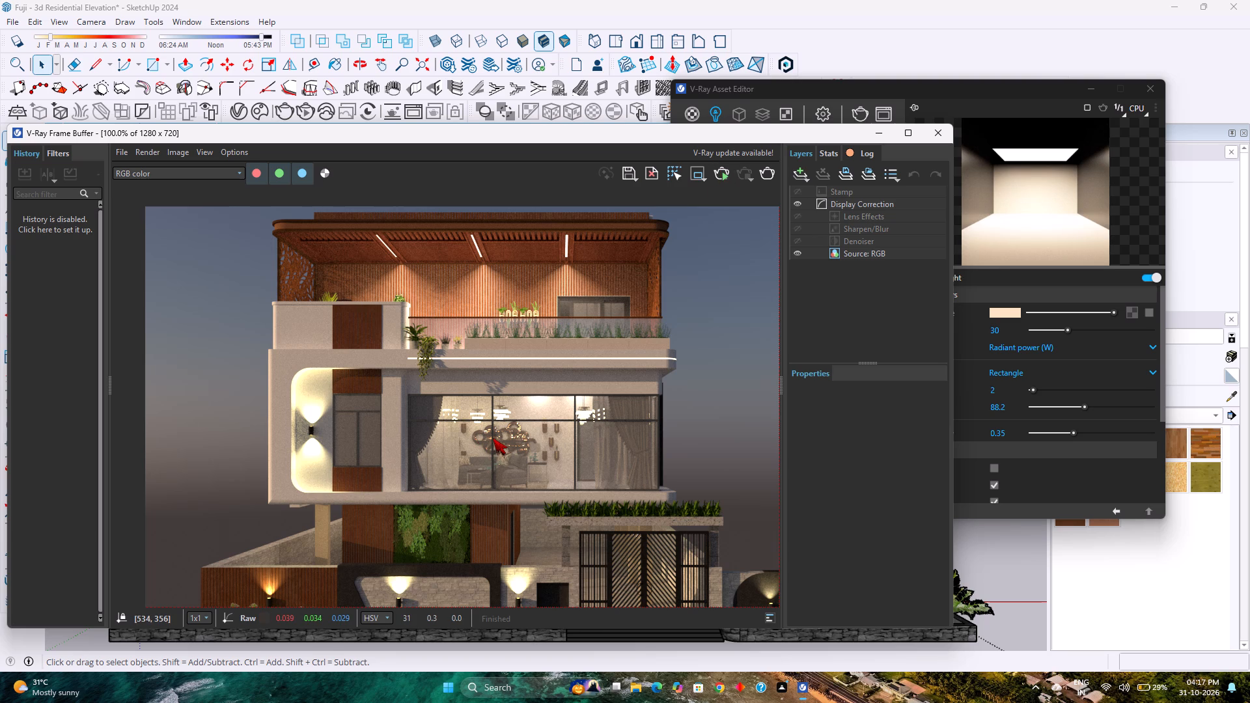
scroll(493, 438, "down", 2)
scroll(493, 438, "up", 2)
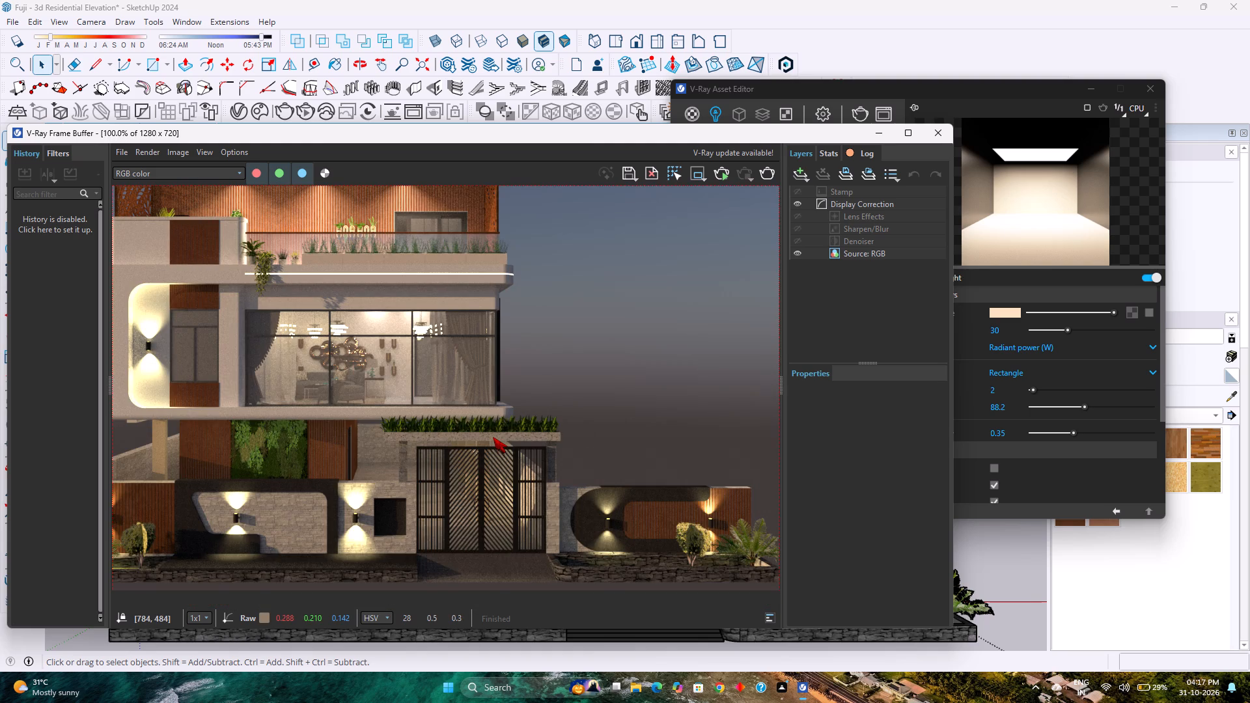
scroll(493, 437, "down", 1)
Close the V-Ray Frame Buffer and launch the interactive render of the front elevation again.
left_click(939, 135)
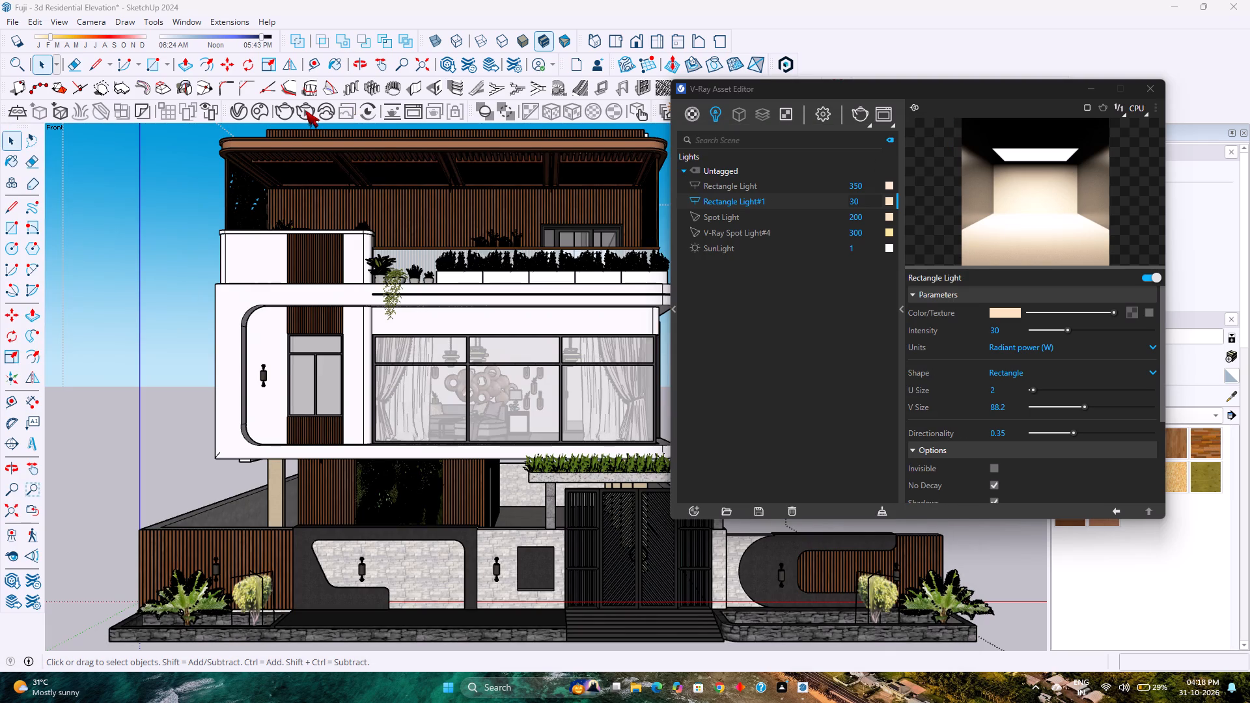
left_click(303, 110)
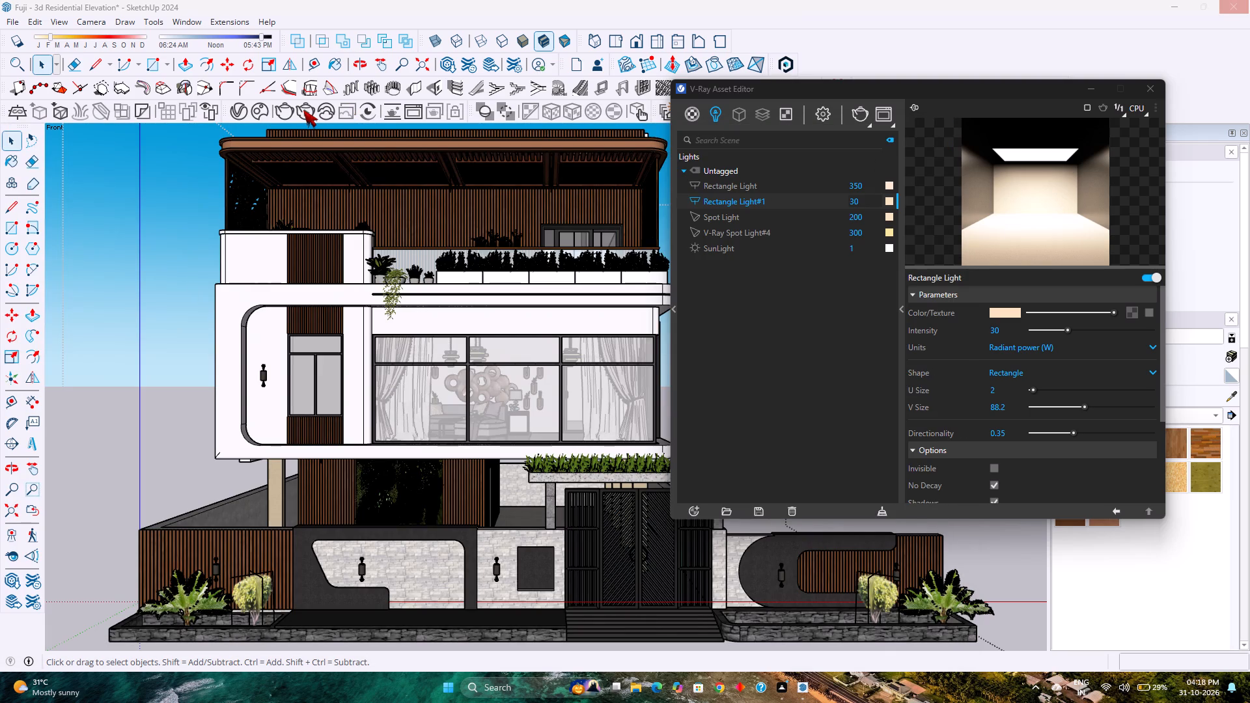
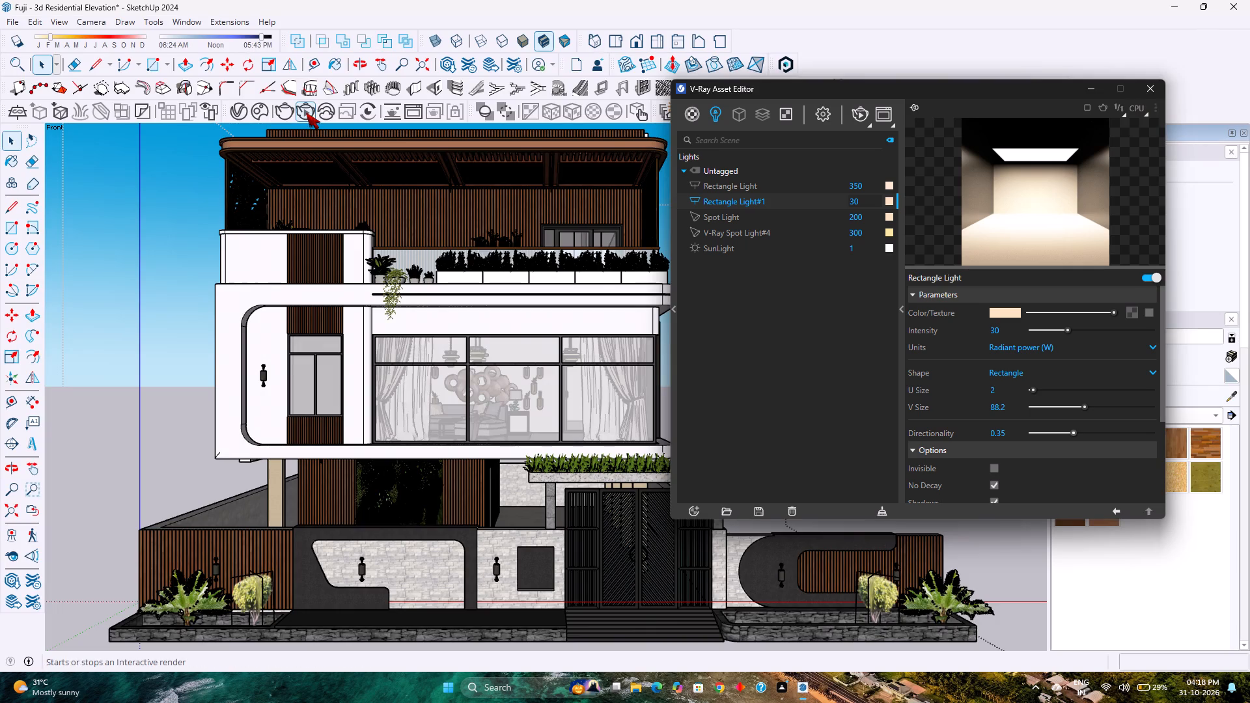
Start the V-Ray interactive render of the front elevation.
left_click(306, 113)
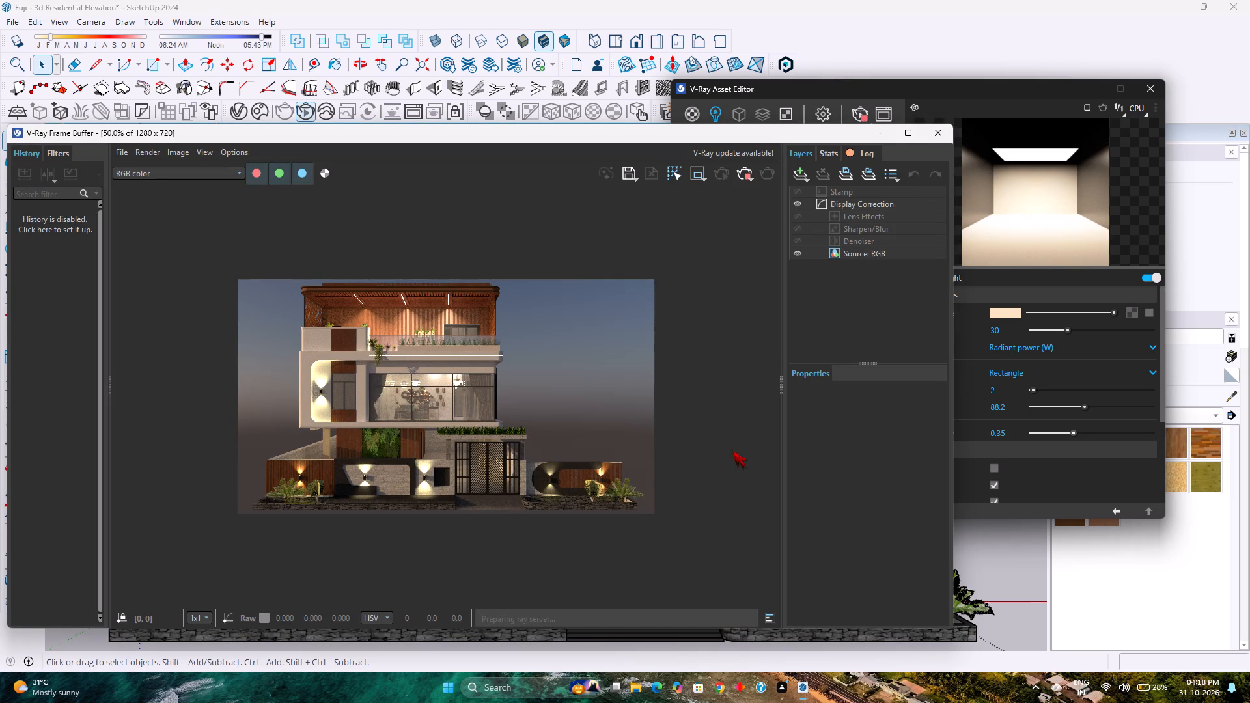
Examine the terrace ceiling lights, balcony strip light, glazing and wall lights in the front elevation's interactive render.
scroll(432, 327, "up", 1)
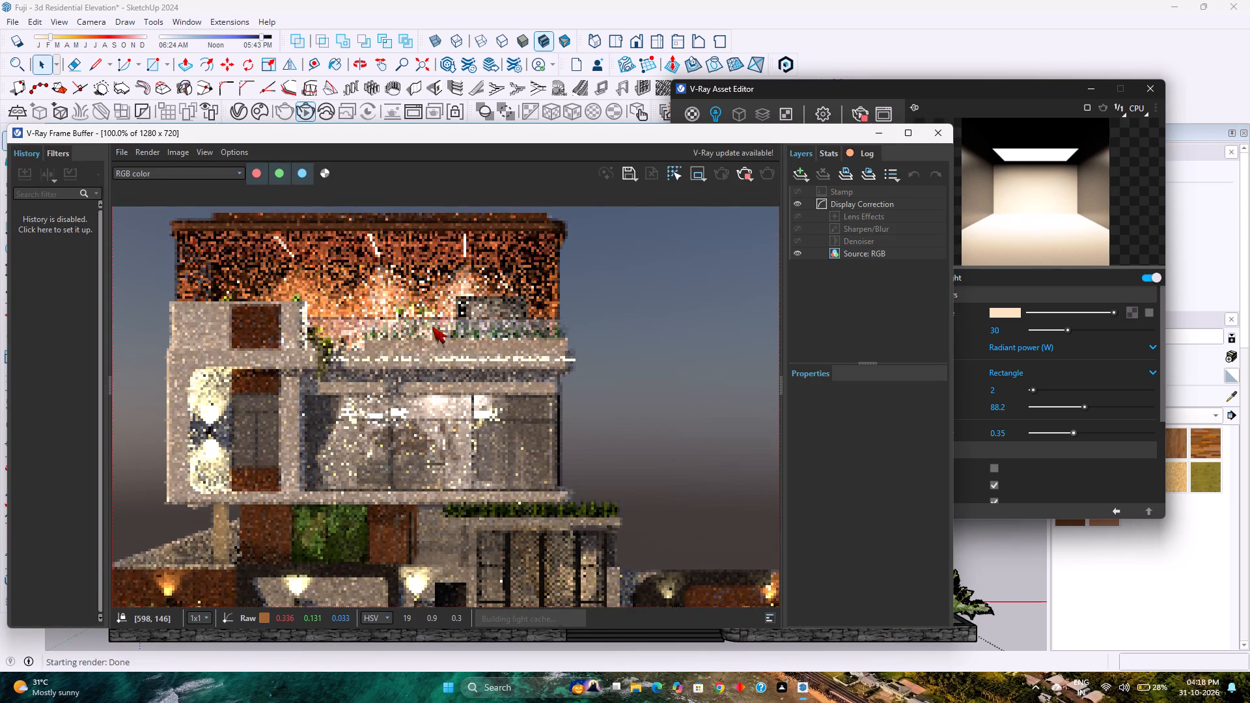
scroll(432, 327, "down", 1)
scroll(432, 327, "up", 1)
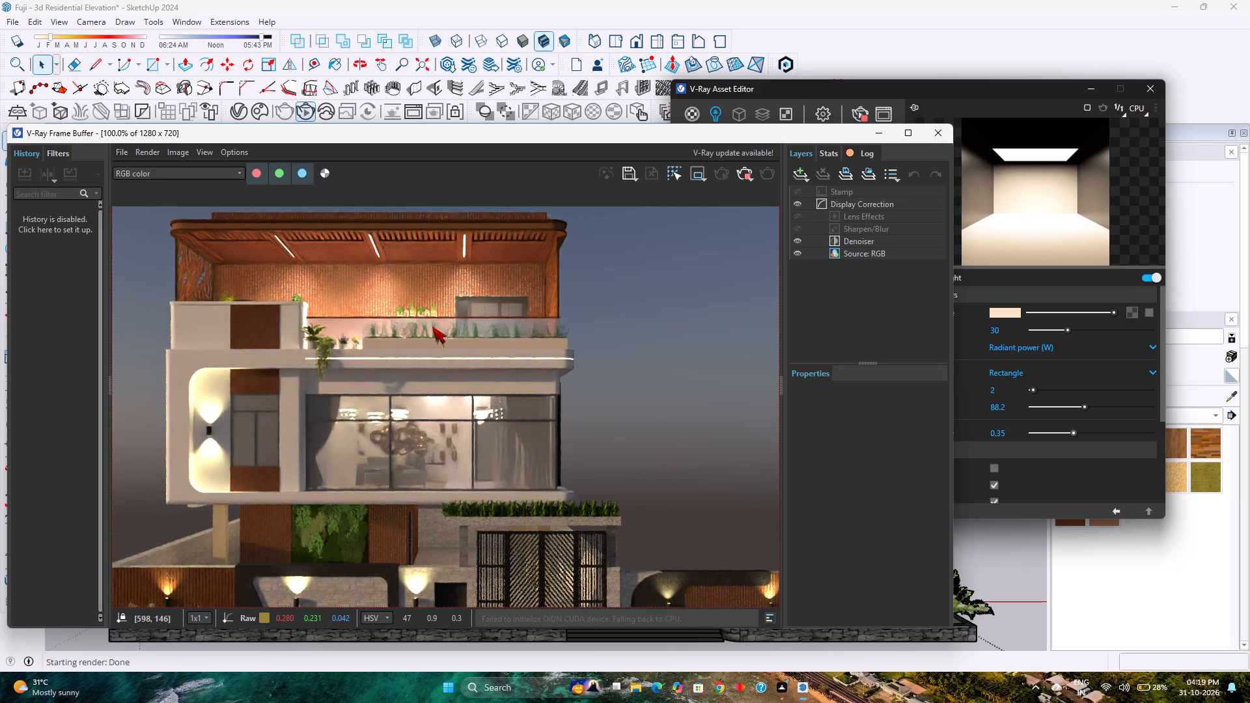
scroll(432, 327, "down", 1)
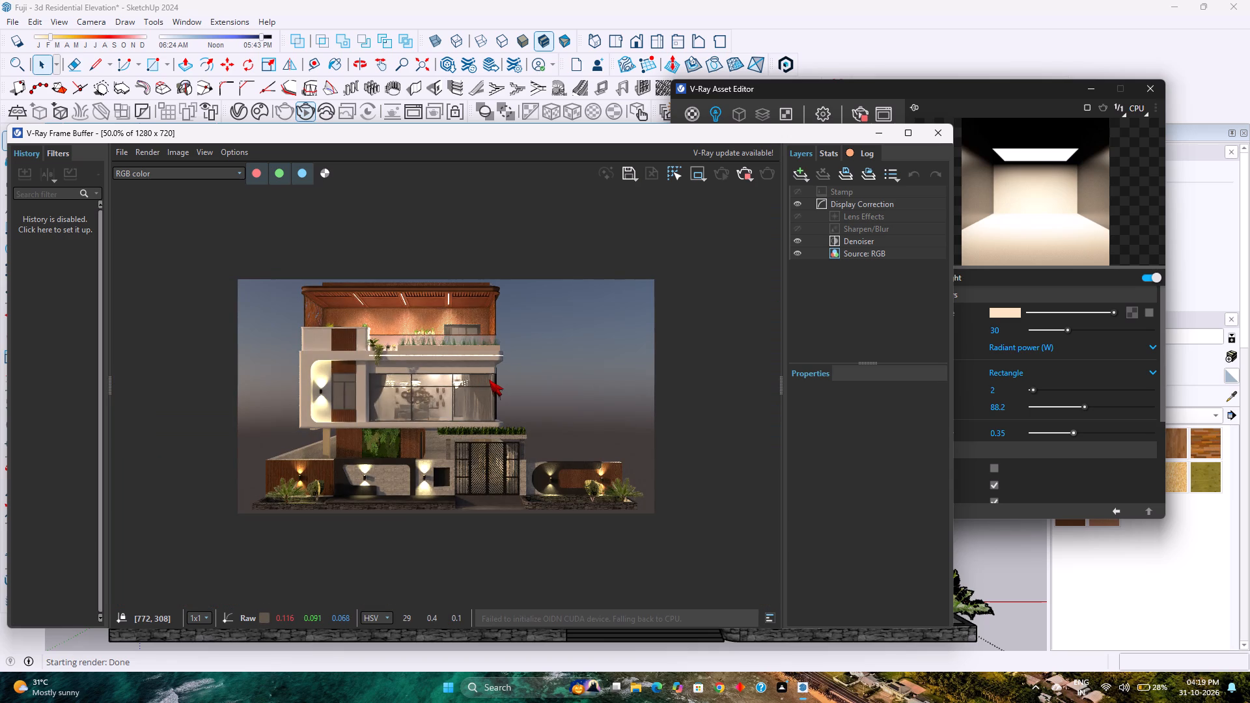
scroll(489, 379, "up", 1)
scroll(489, 378, "down", 1)
scroll(489, 378, "up", 1)
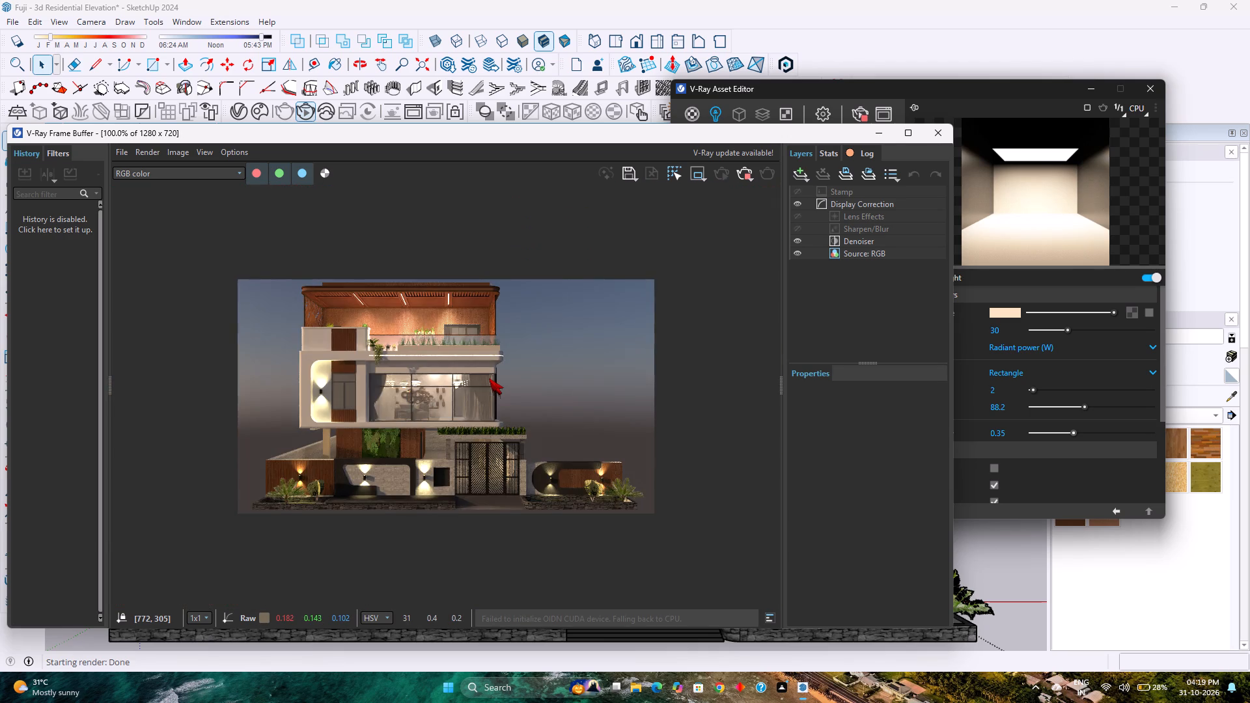
scroll(489, 378, "down", 1)
scroll(489, 378, "up", 1)
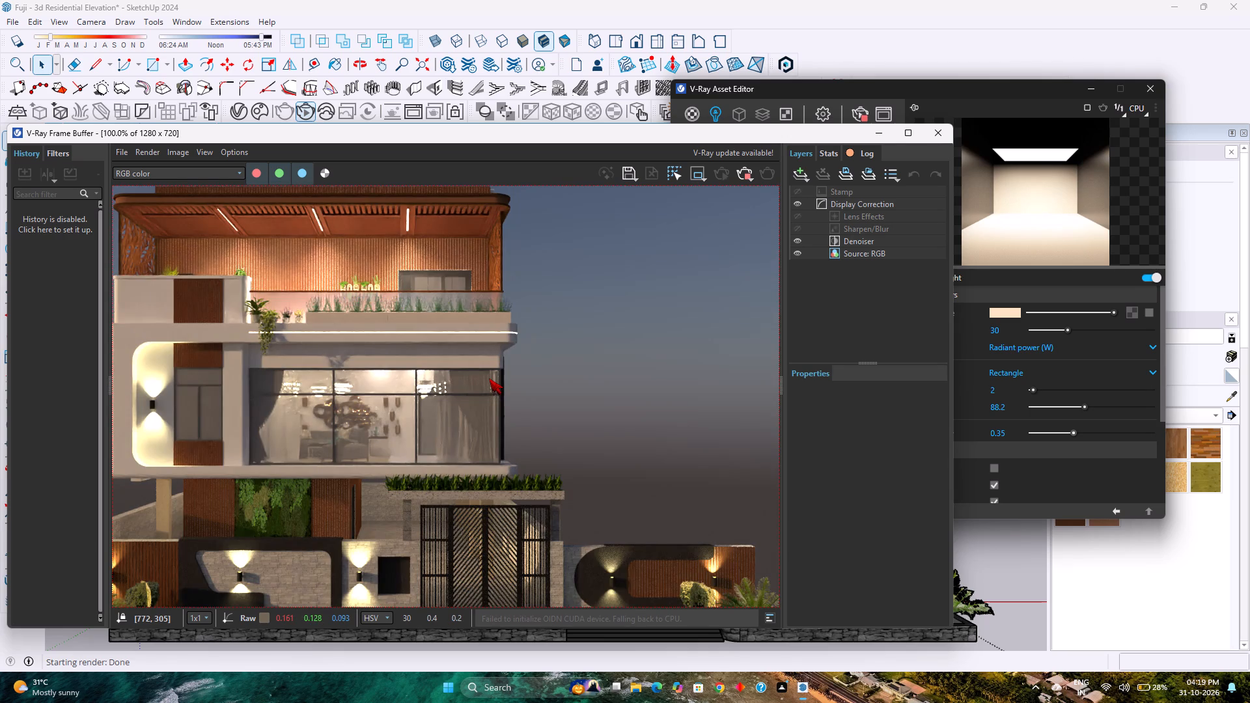
scroll(489, 378, "down", 1)
scroll(361, 393, "up", 2)
scroll(361, 393, "down", 1)
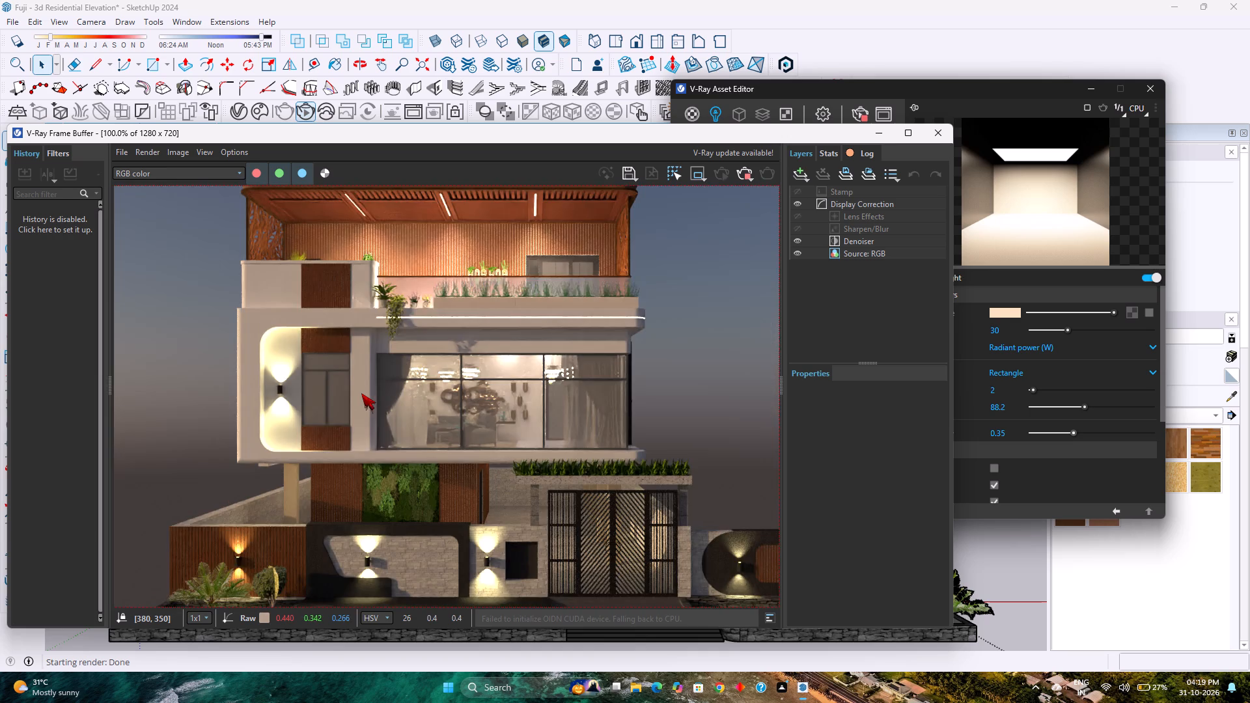
scroll(363, 393, "down", 1)
scroll(363, 390, "up", 1)
scroll(364, 390, "down", 1)
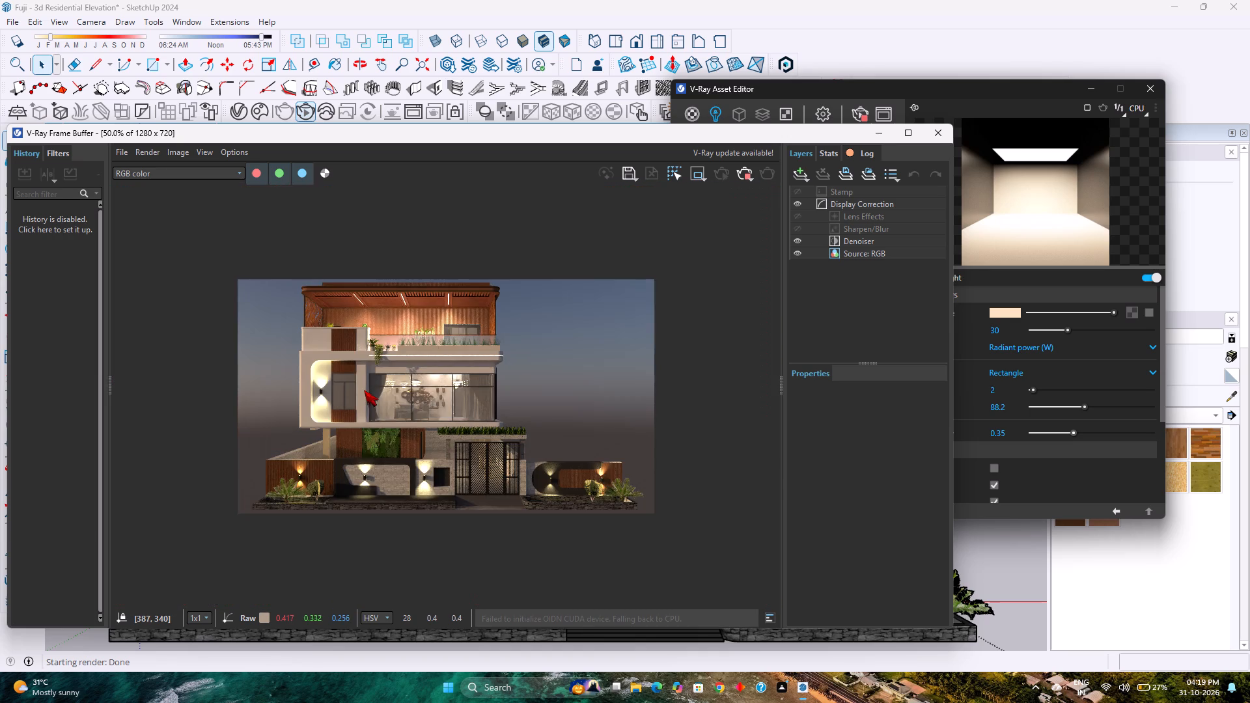
scroll(364, 390, "up", 1)
scroll(364, 390, "down", 1)
scroll(364, 389, "up", 1)
scroll(364, 389, "down", 1)
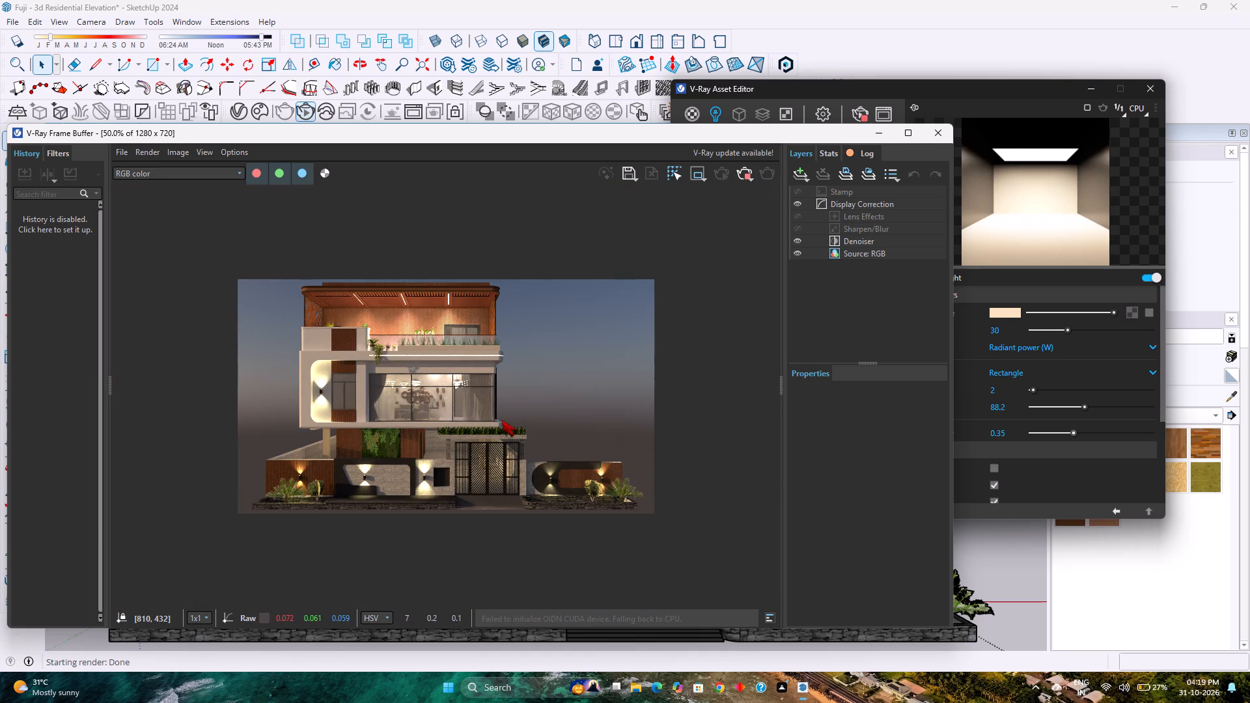
Stop the interactive render and try to start a production render from the V-Ray Frame Buffer.
left_click(743, 184)
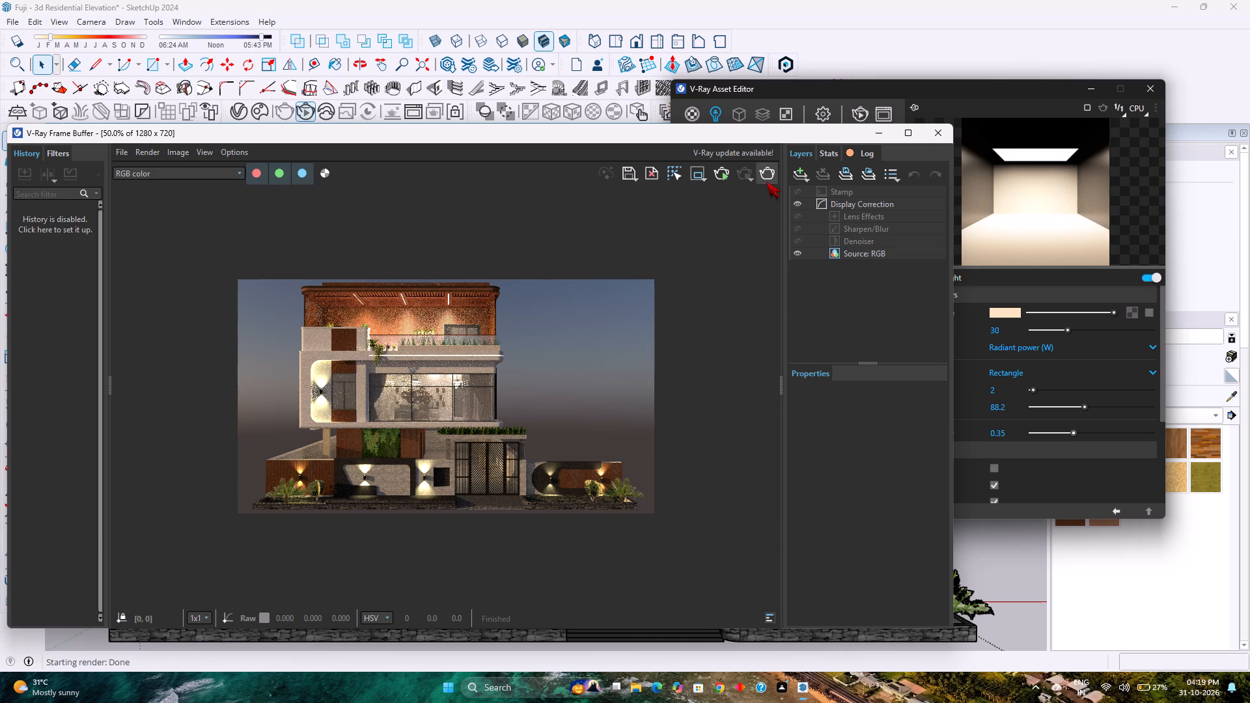
left_click(766, 182)
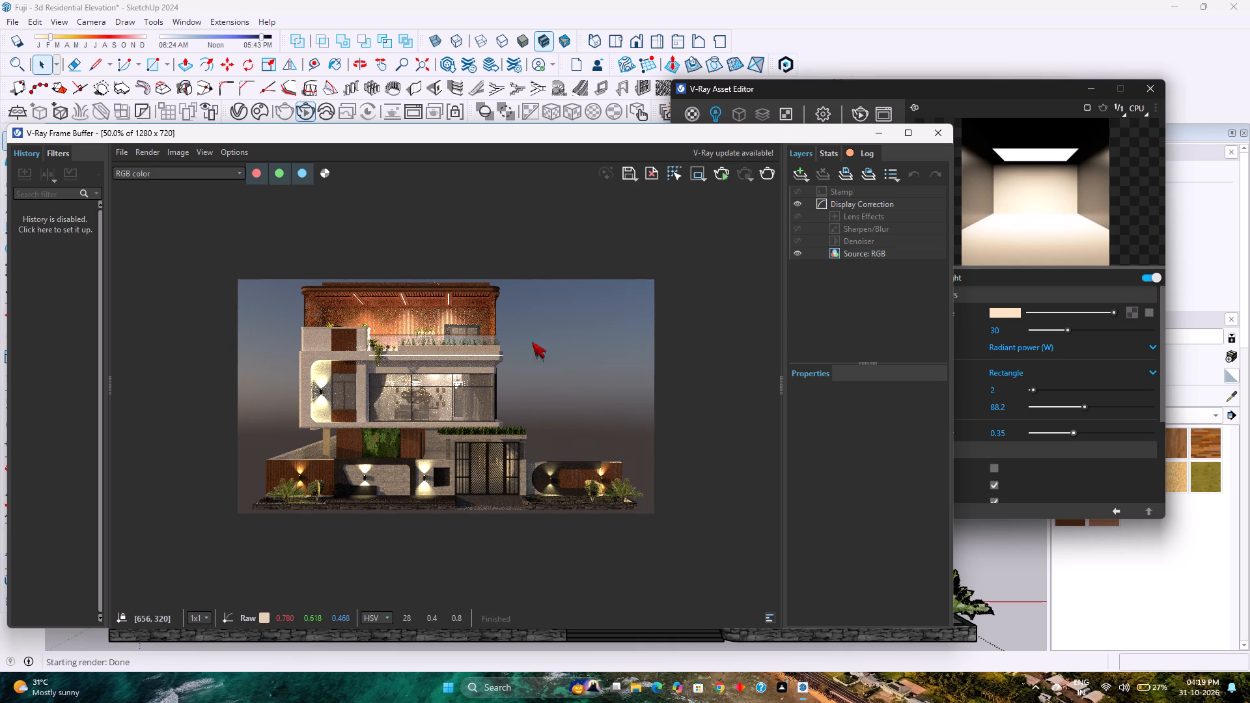
scroll(617, 291, "up", 1)
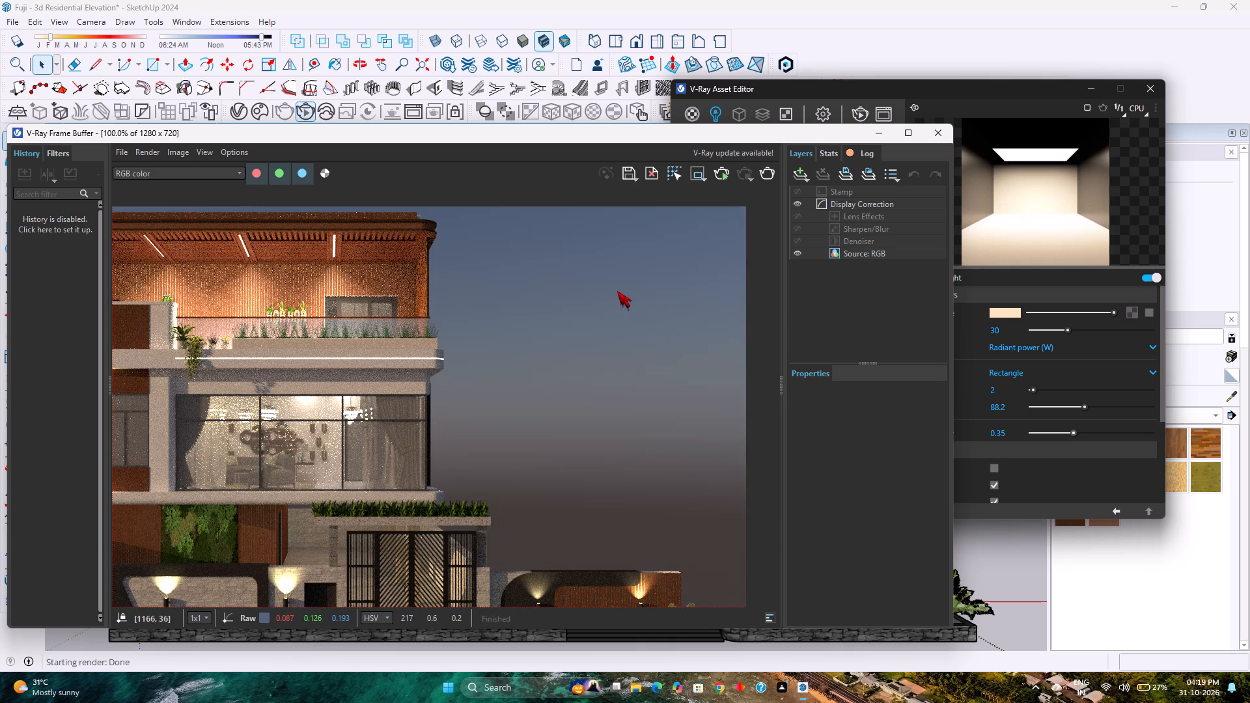
scroll(617, 291, "down", 1)
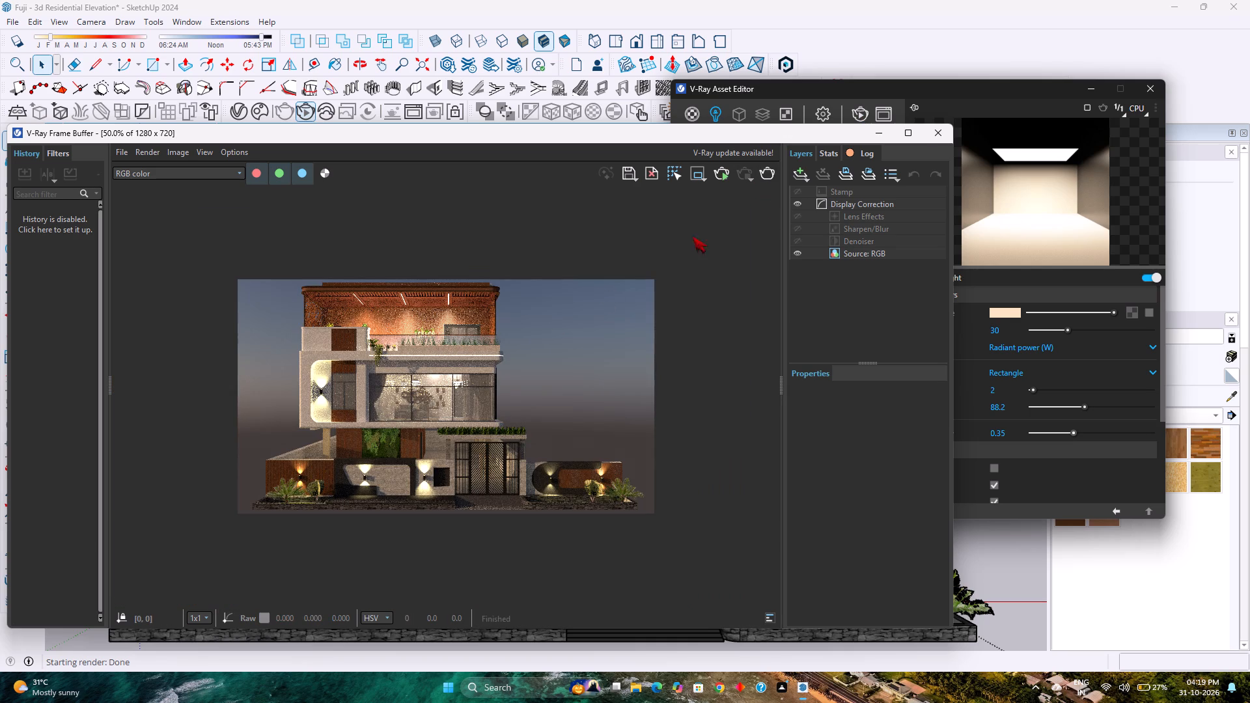
left_click(775, 176)
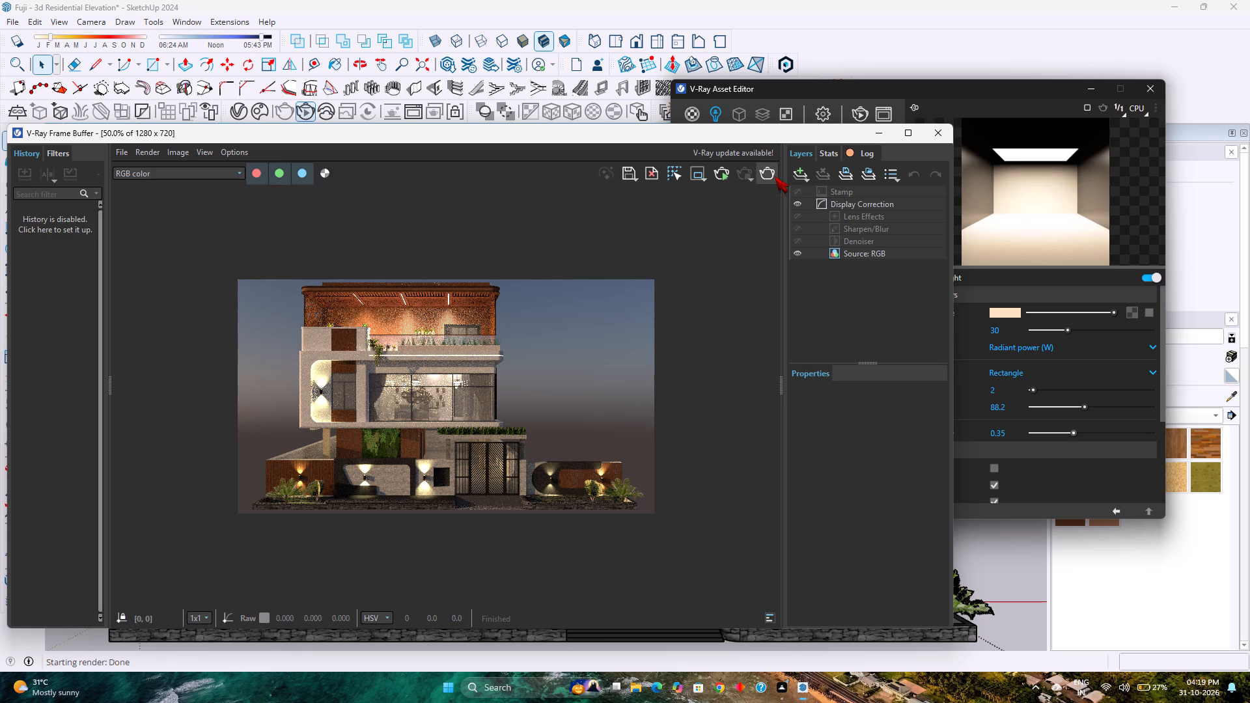
double_click(775, 176)
Examine the stopped render of the front elevation, comparing the whole facade with the balcony strip light and glazing up close.
scroll(527, 380, "up", 2)
scroll(530, 370, "down", 3)
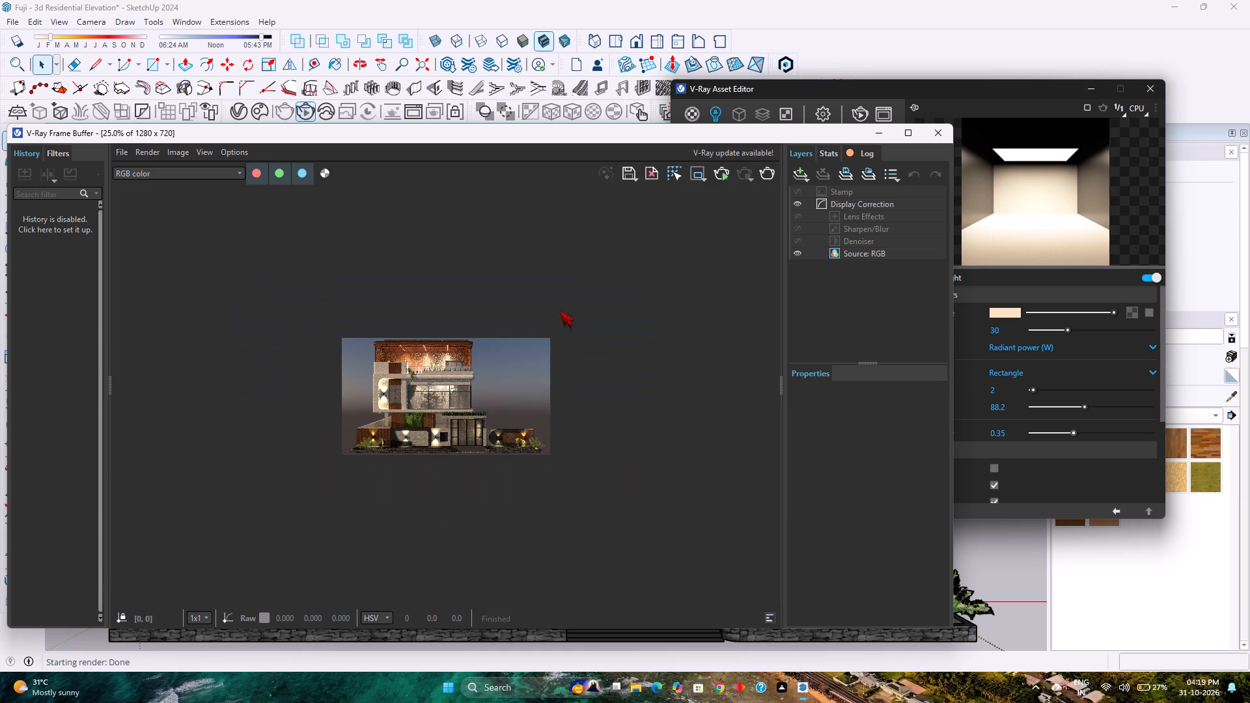
scroll(559, 311, "up", 2)
scroll(559, 311, "down", 2)
scroll(559, 311, "up", 2)
scroll(559, 311, "down", 1)
scroll(559, 311, "up", 1)
scroll(559, 311, "down", 2)
scroll(559, 311, "up", 1)
scroll(559, 311, "down", 2)
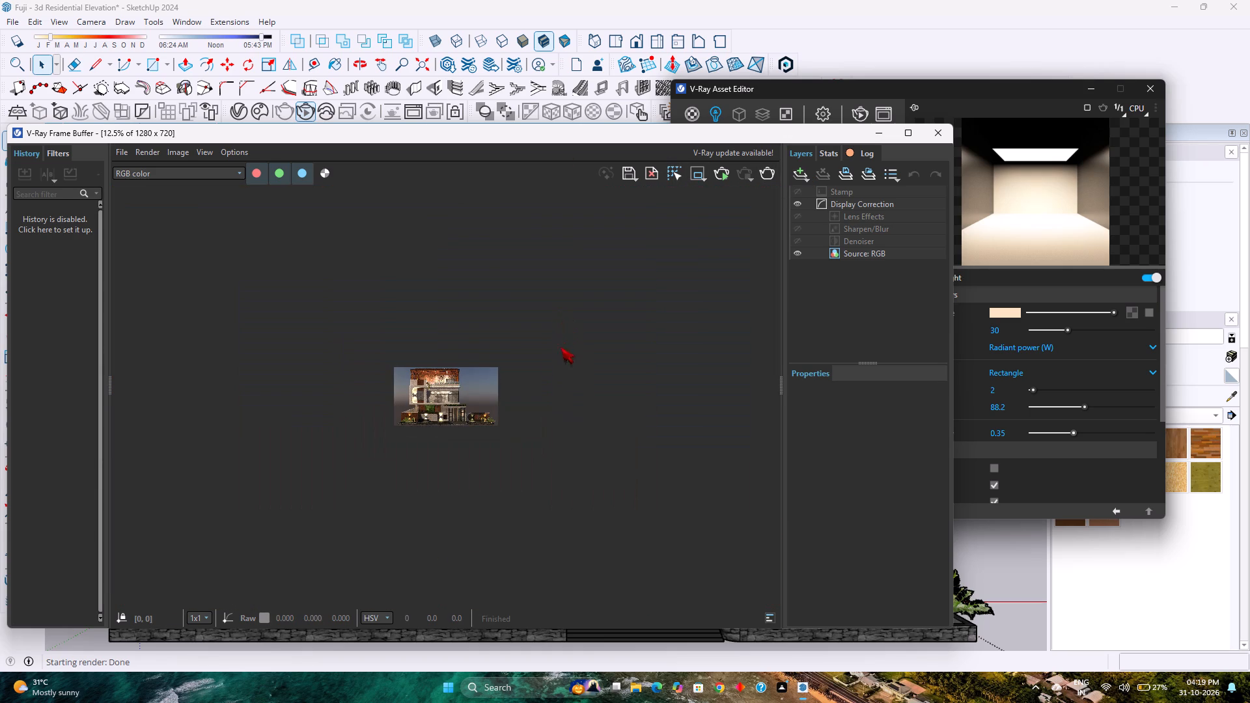
scroll(419, 372, "up", 3)
scroll(419, 372, "down", 2)
scroll(419, 372, "up", 3)
scroll(419, 372, "down", 2)
scroll(419, 372, "up", 1)
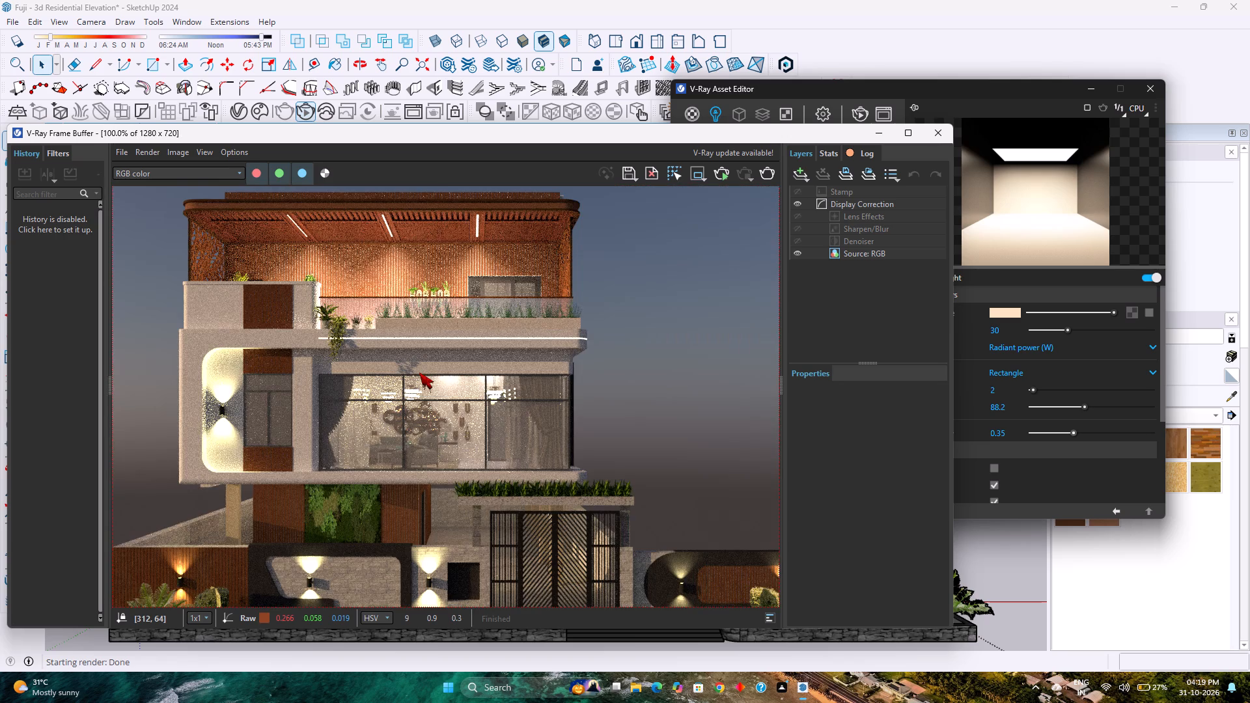
scroll(419, 372, "down", 1)
scroll(420, 372, "up", 1)
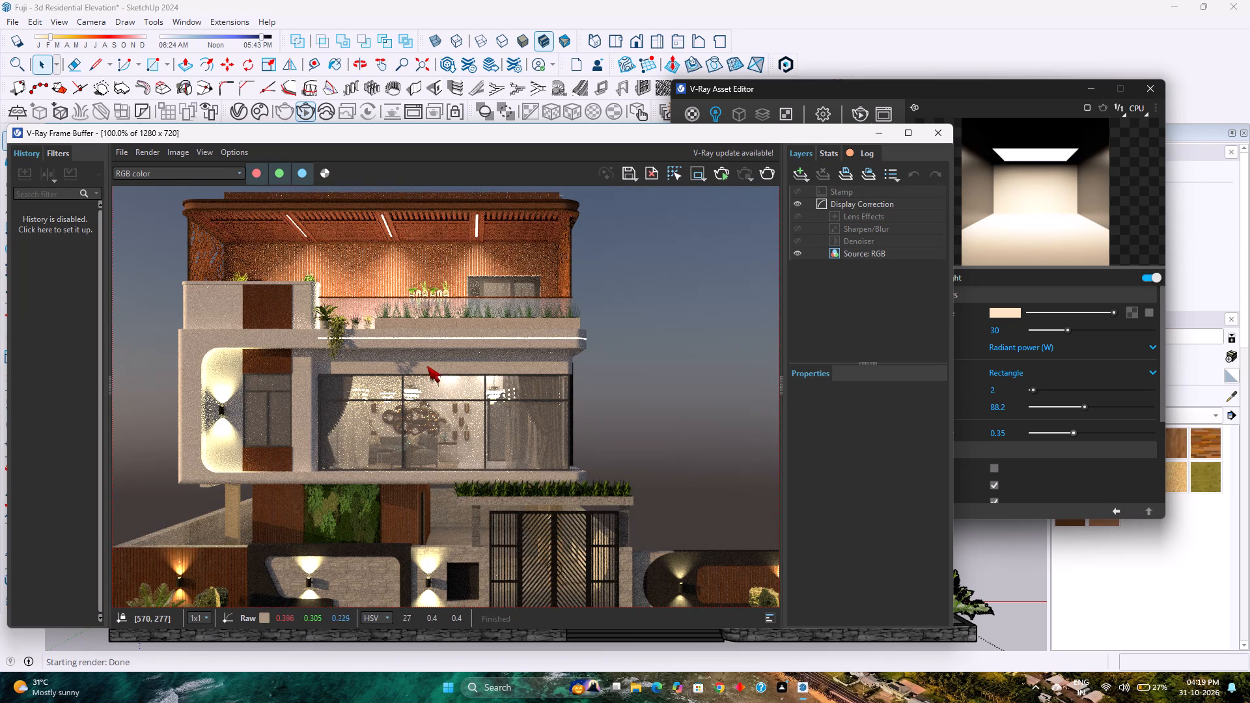
scroll(427, 366, "down", 1)
scroll(427, 366, "up", 1)
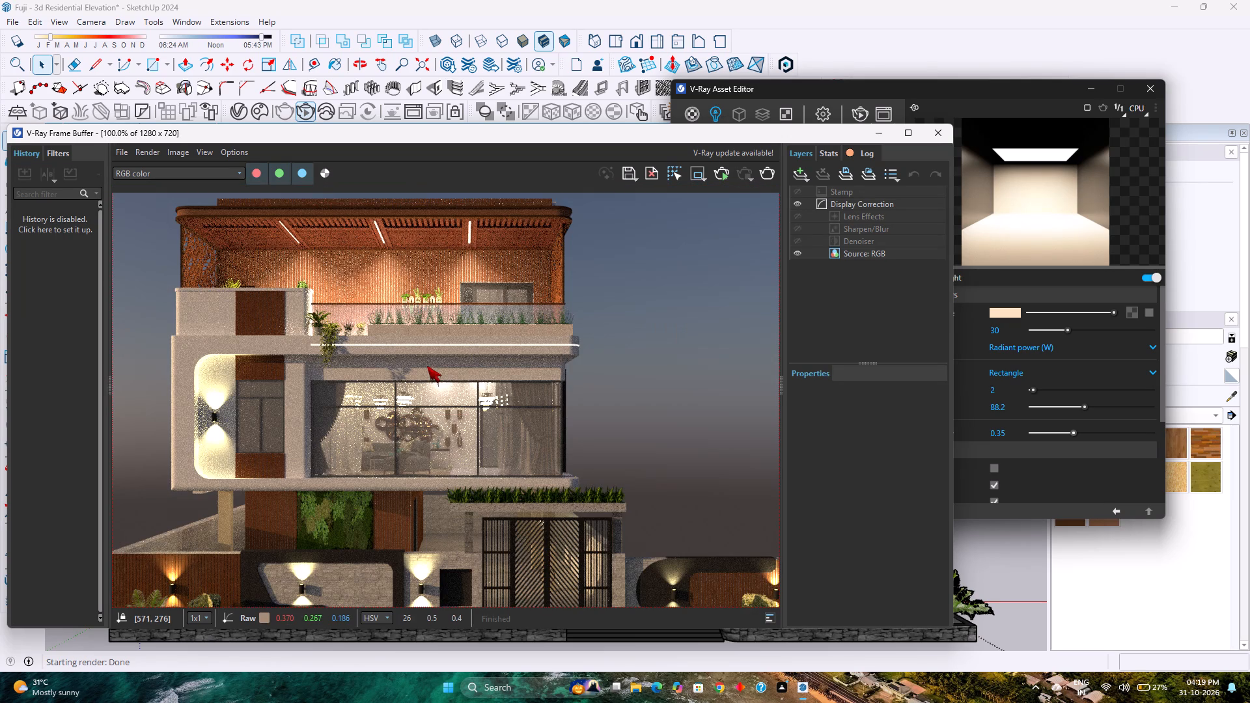
scroll(427, 366, "down", 1)
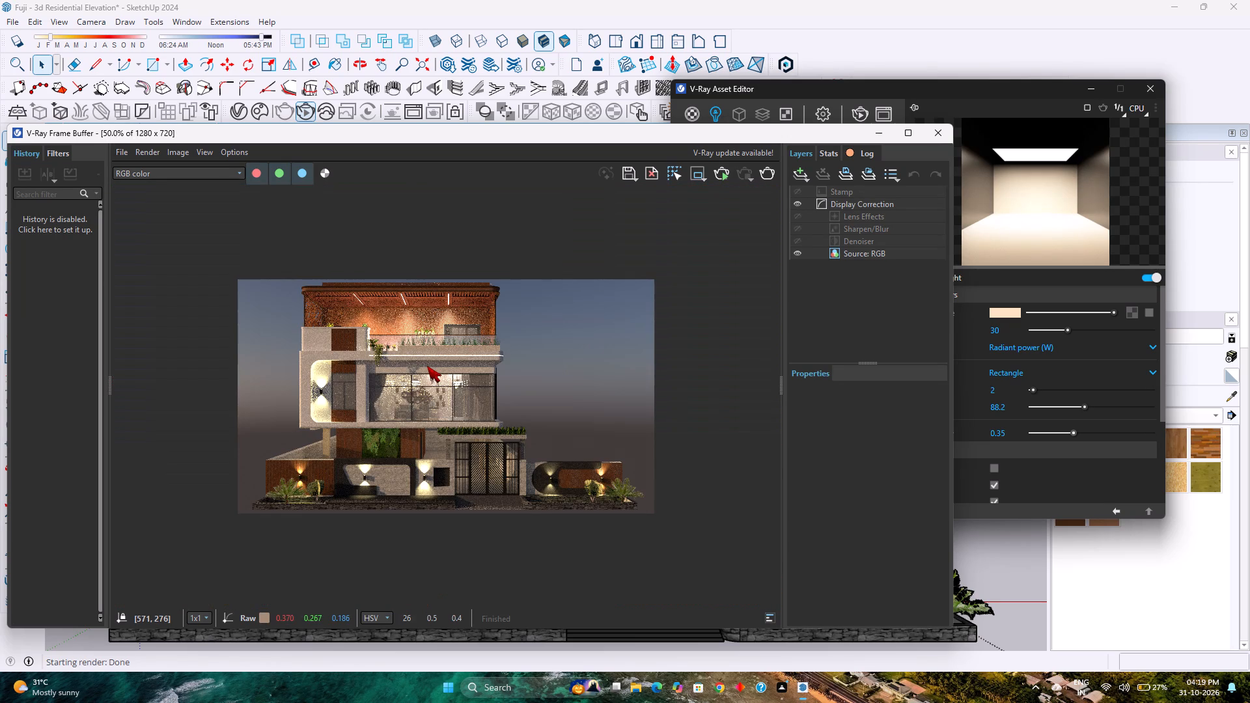
scroll(427, 366, "down", 1)
scroll(427, 366, "up", 2)
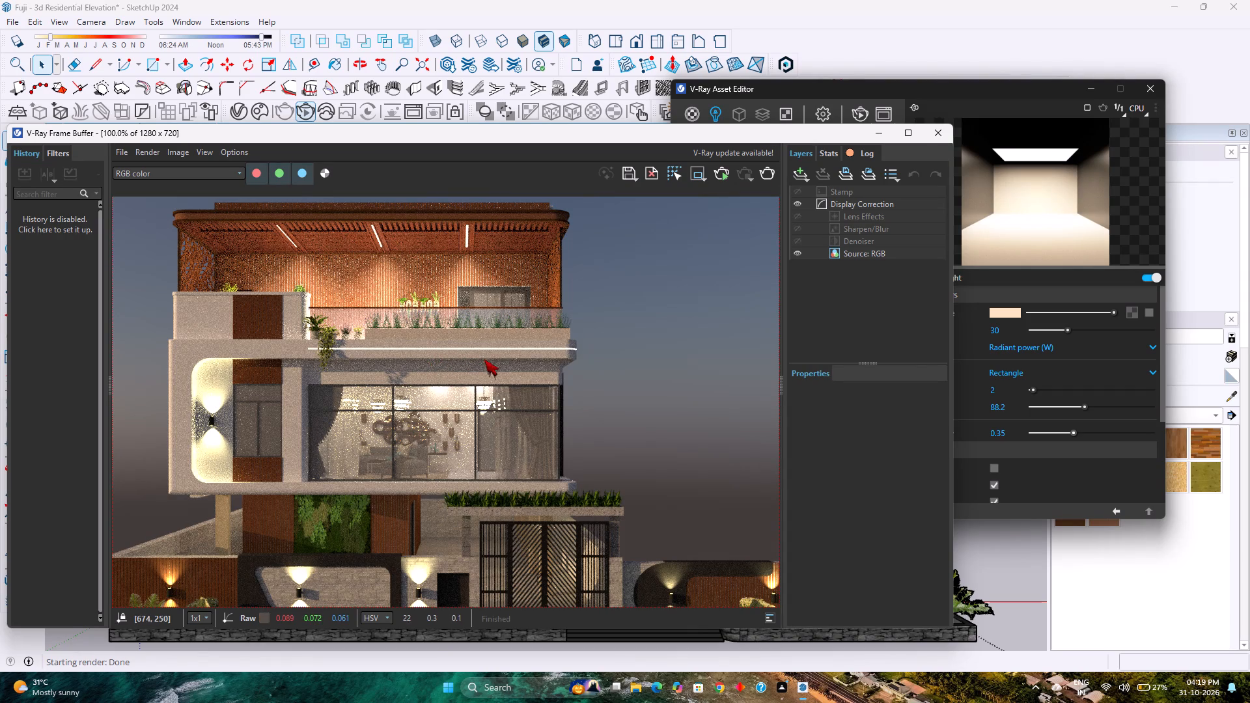
Close the V-Ray Frame Buffer.
left_click(943, 135)
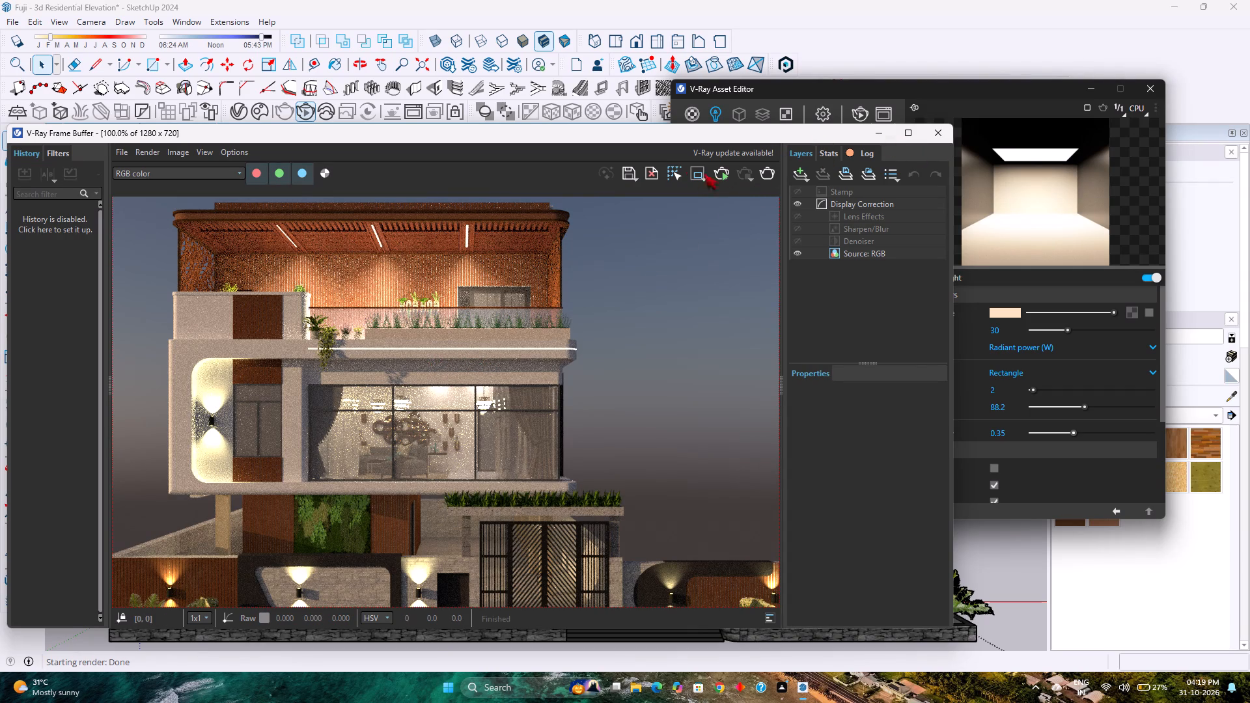
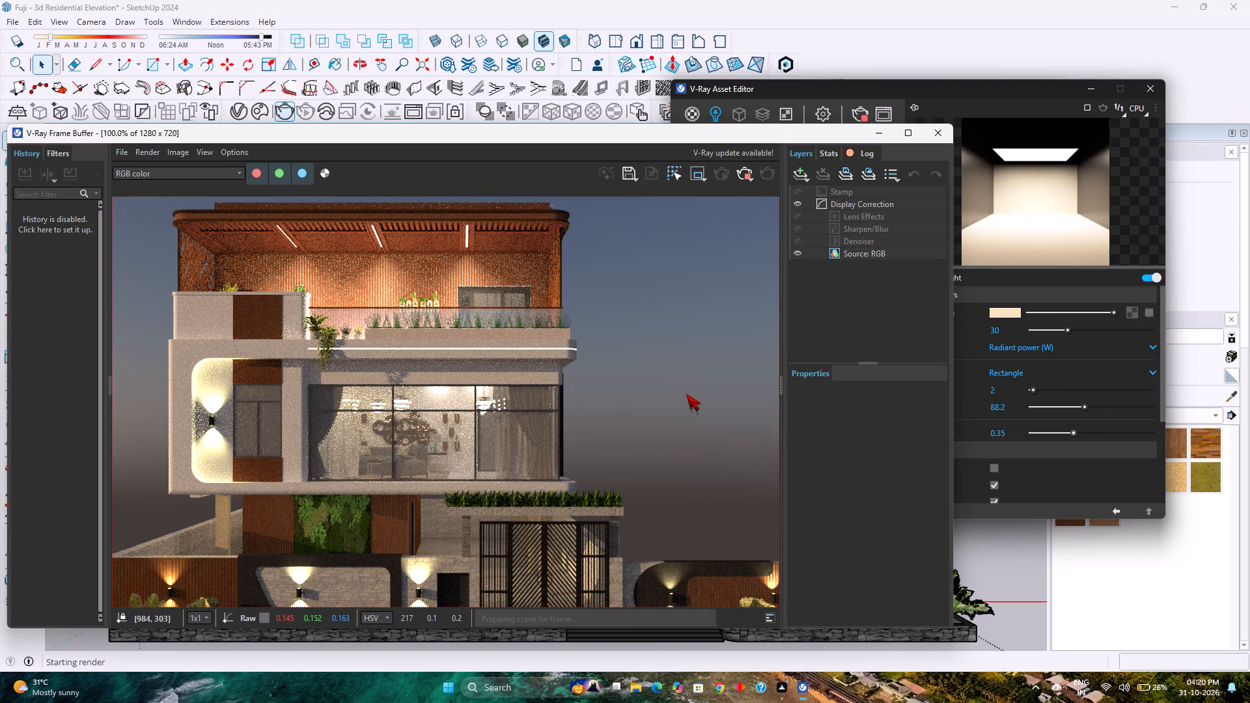
Examine the exterior lighting on the house elevation, comparing the full frame and closer views as the V-Ray render refines.
scroll(686, 394, "down", 3)
scroll(686, 394, "up", 2)
scroll(686, 393, "down", 2)
scroll(684, 393, "up", 1)
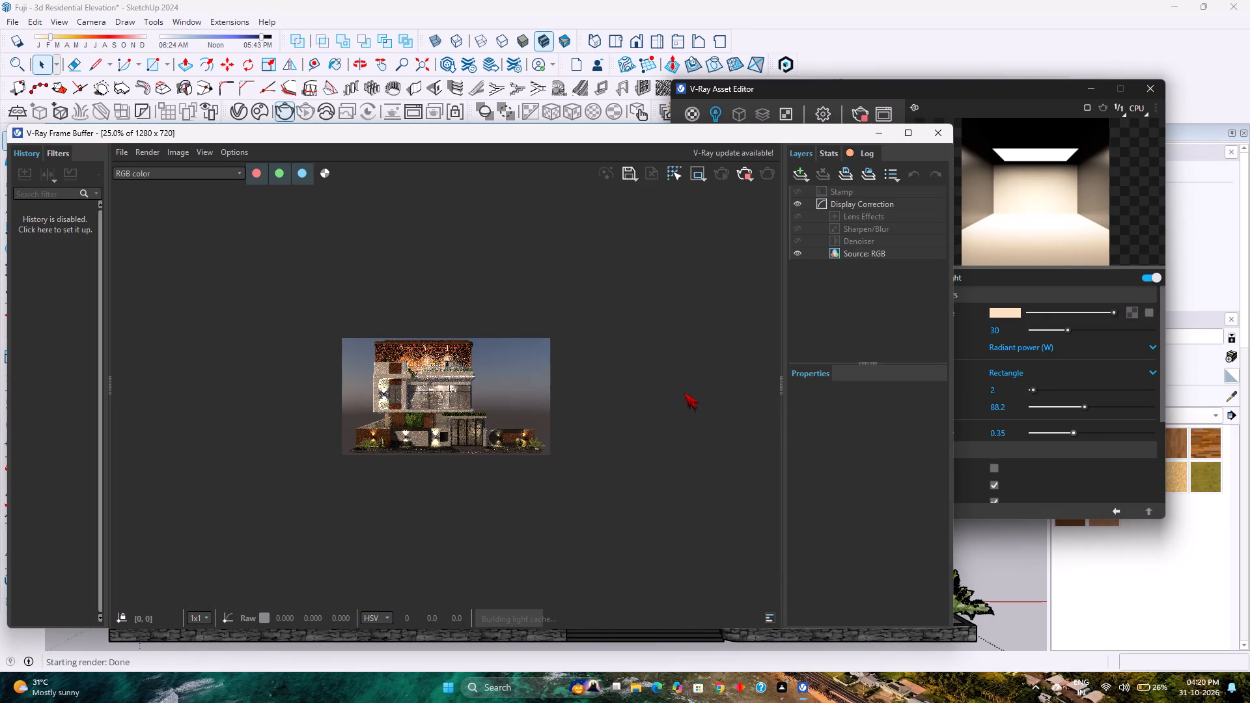
scroll(684, 393, "up", 2)
scroll(684, 393, "down", 1)
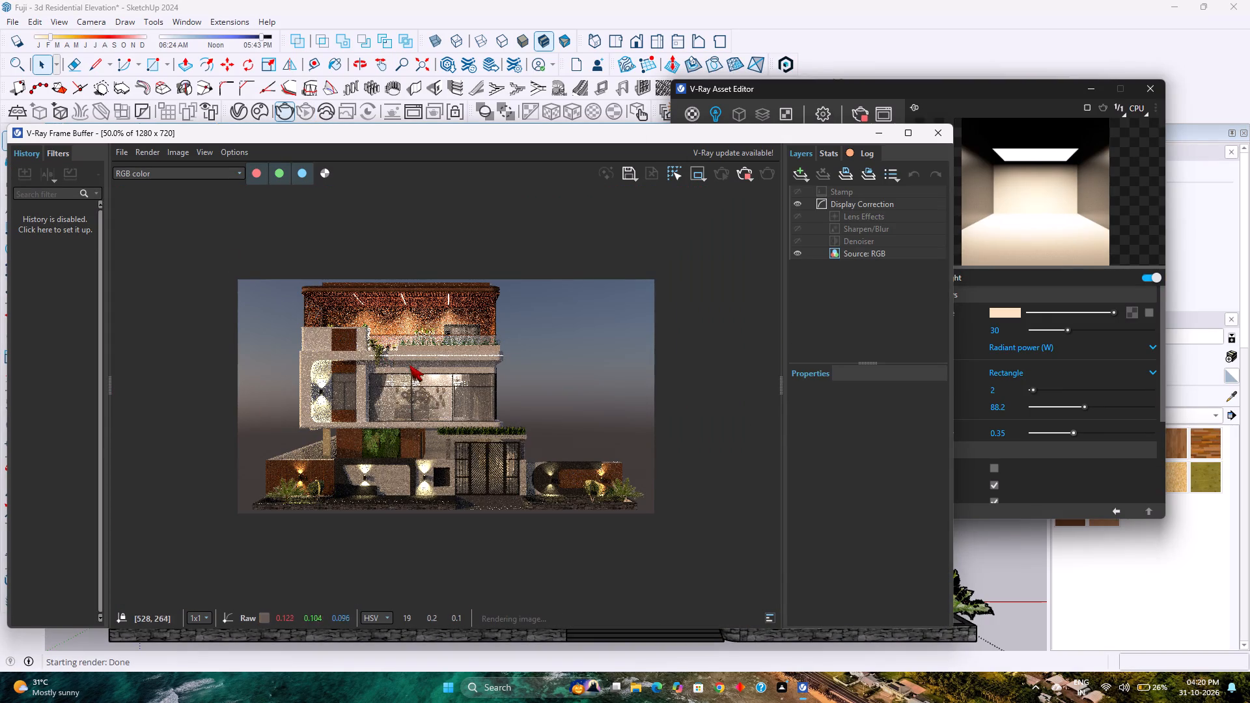
scroll(410, 383, "up", 1)
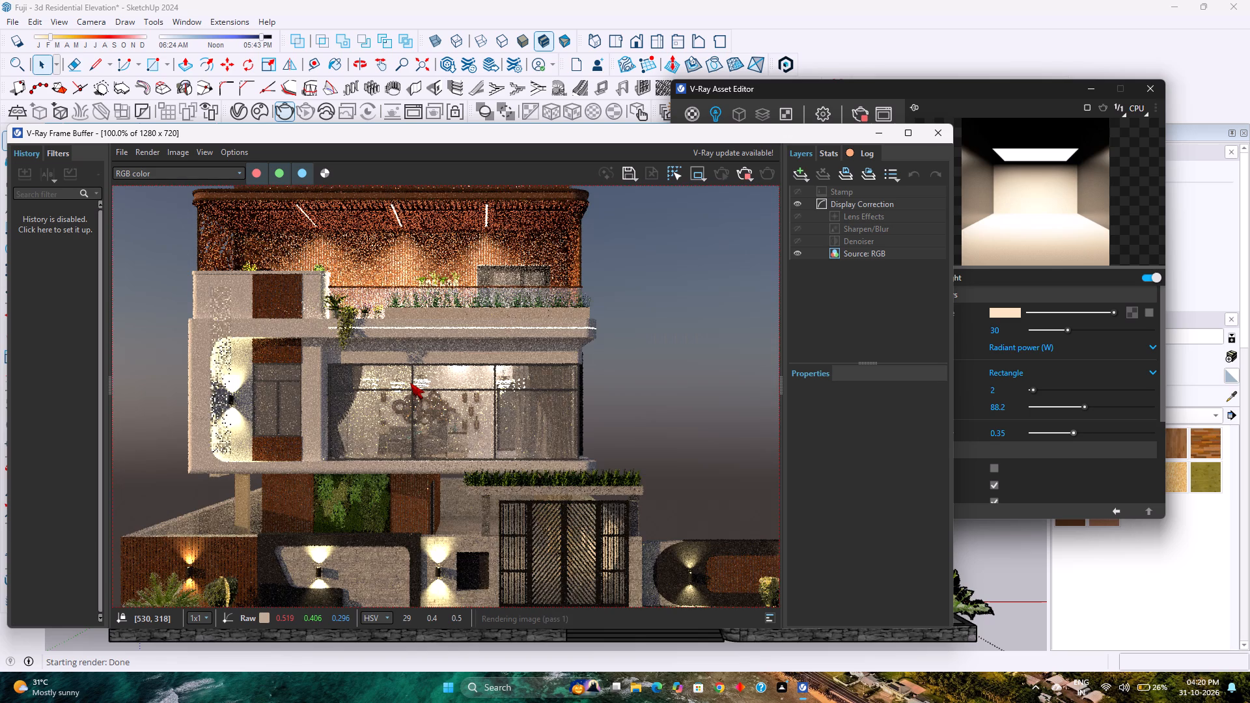
scroll(410, 383, "down", 1)
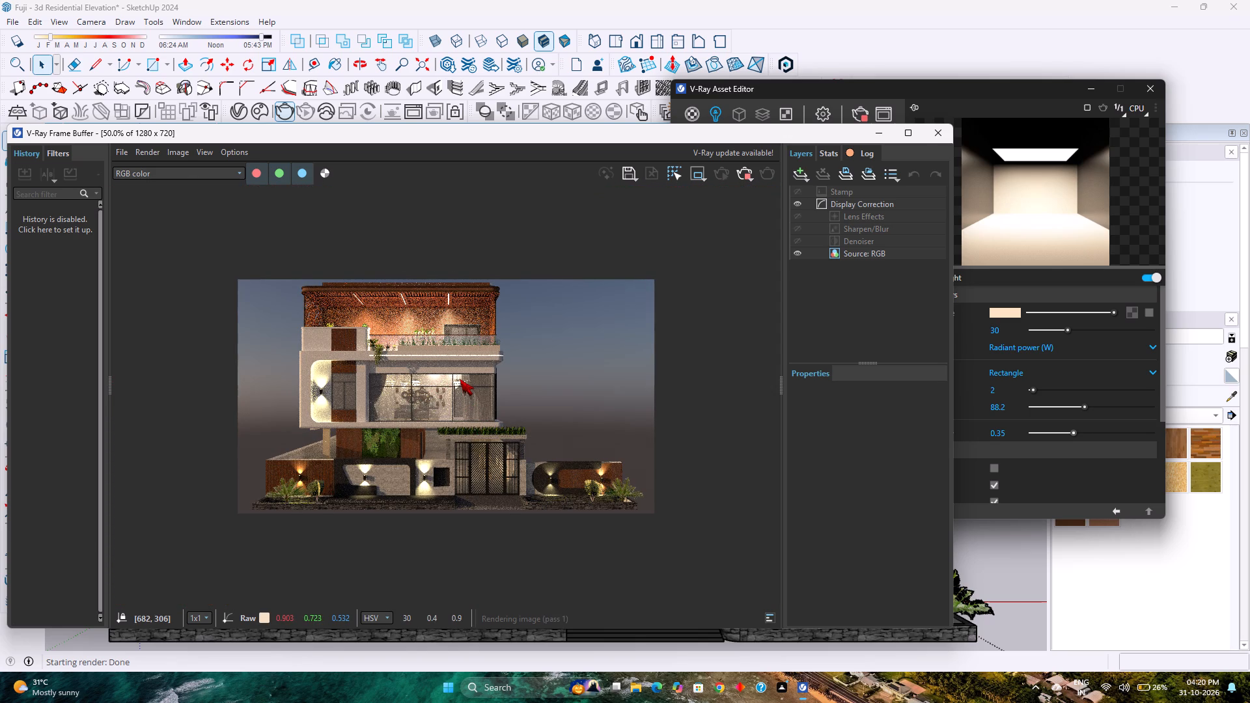
scroll(460, 379, "up", 1)
scroll(460, 379, "down", 1)
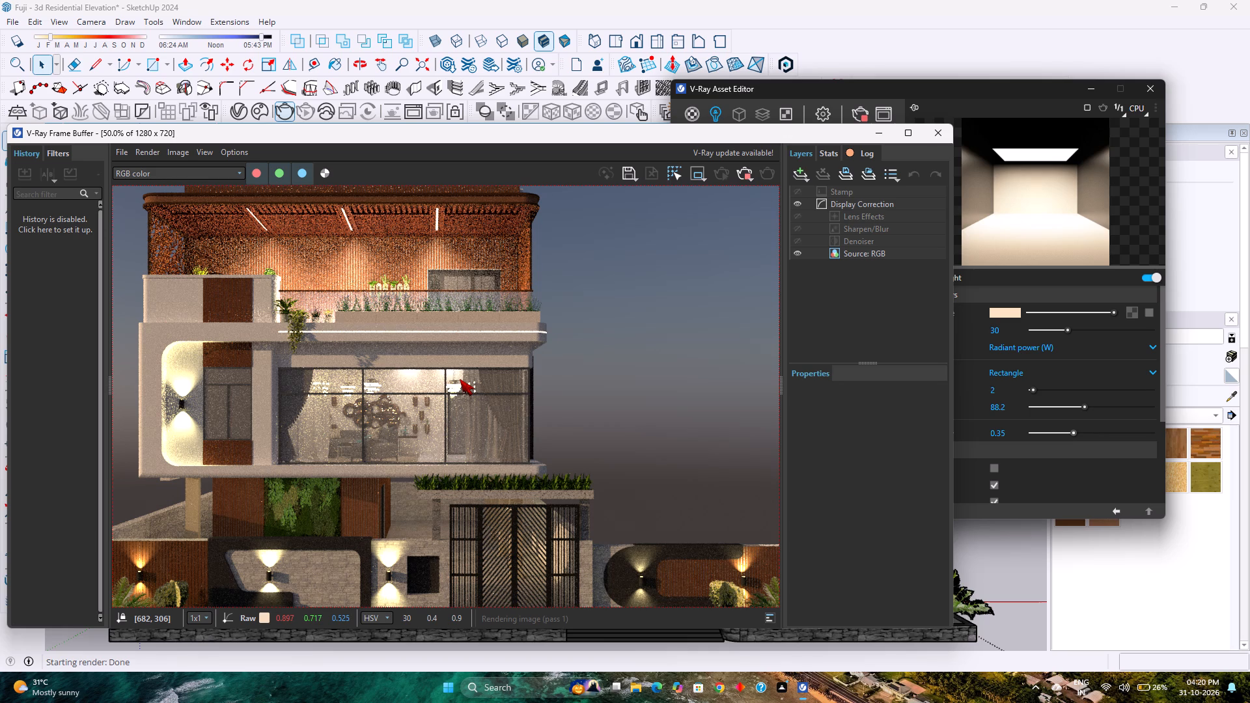
scroll(460, 379, "up", 1)
scroll(460, 379, "down", 1)
scroll(460, 379, "up", 1)
scroll(460, 379, "down", 1)
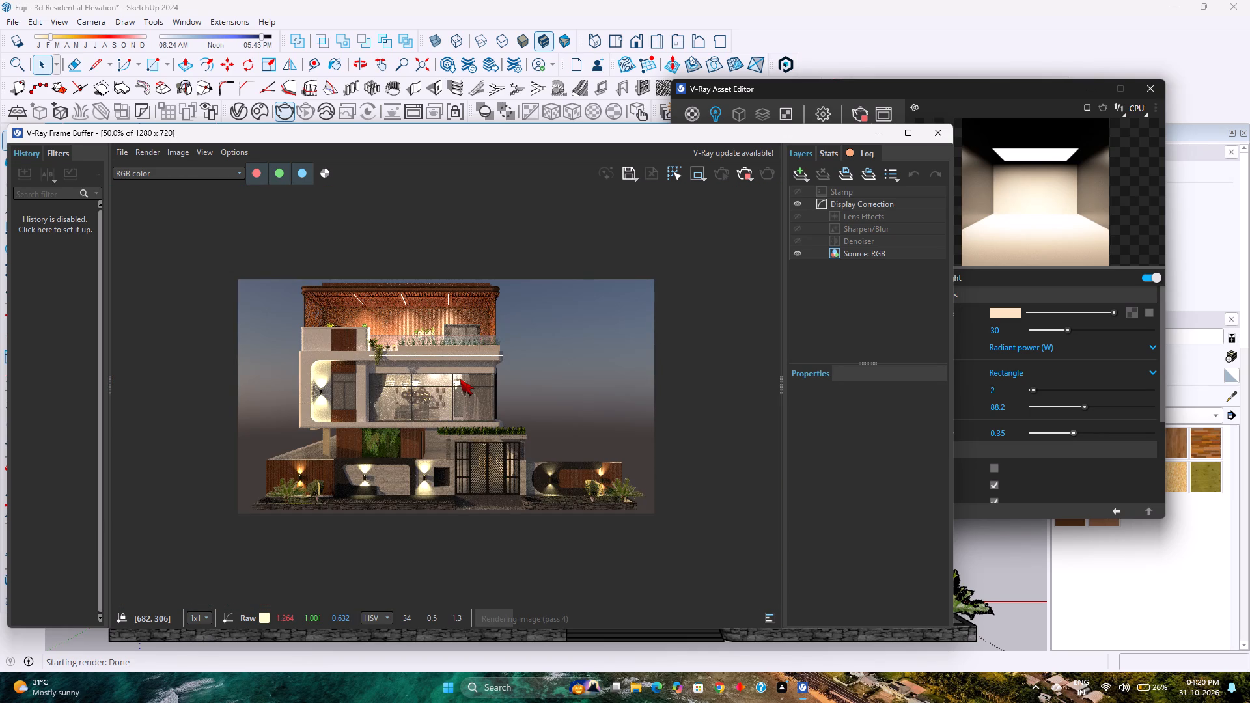
scroll(460, 379, "up", 1)
scroll(460, 379, "down", 1)
scroll(460, 379, "up", 1)
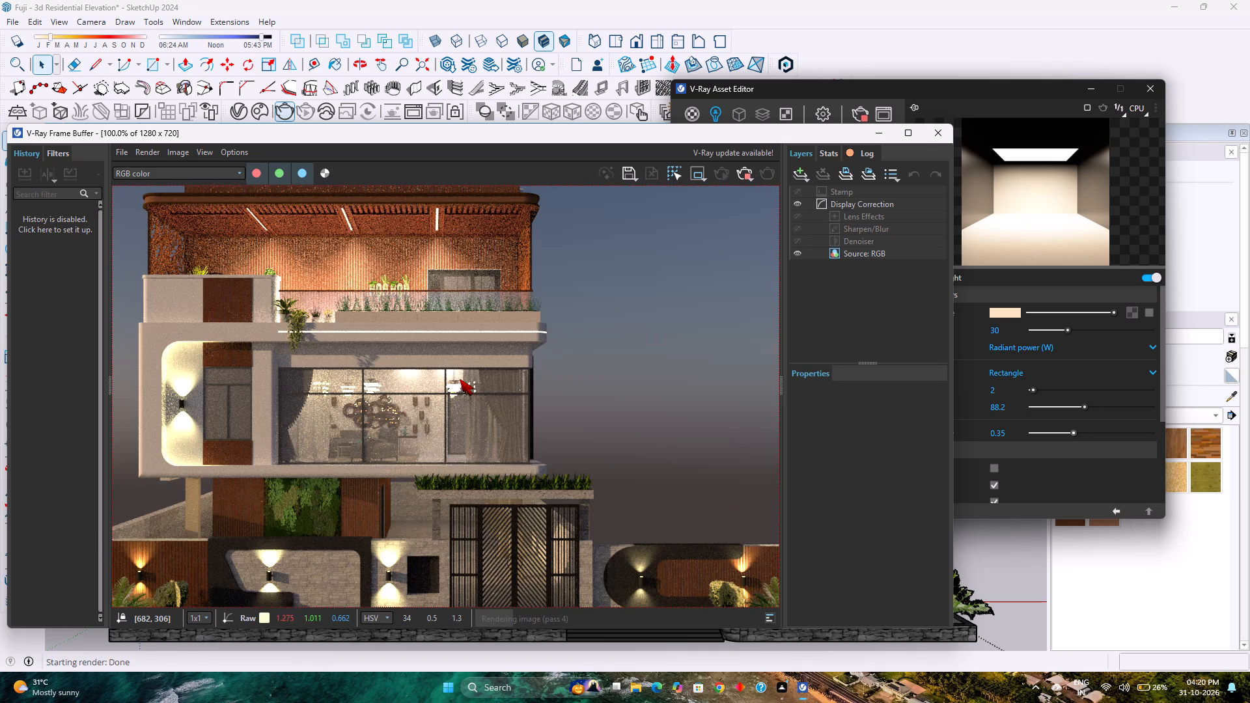
scroll(460, 379, "down", 1)
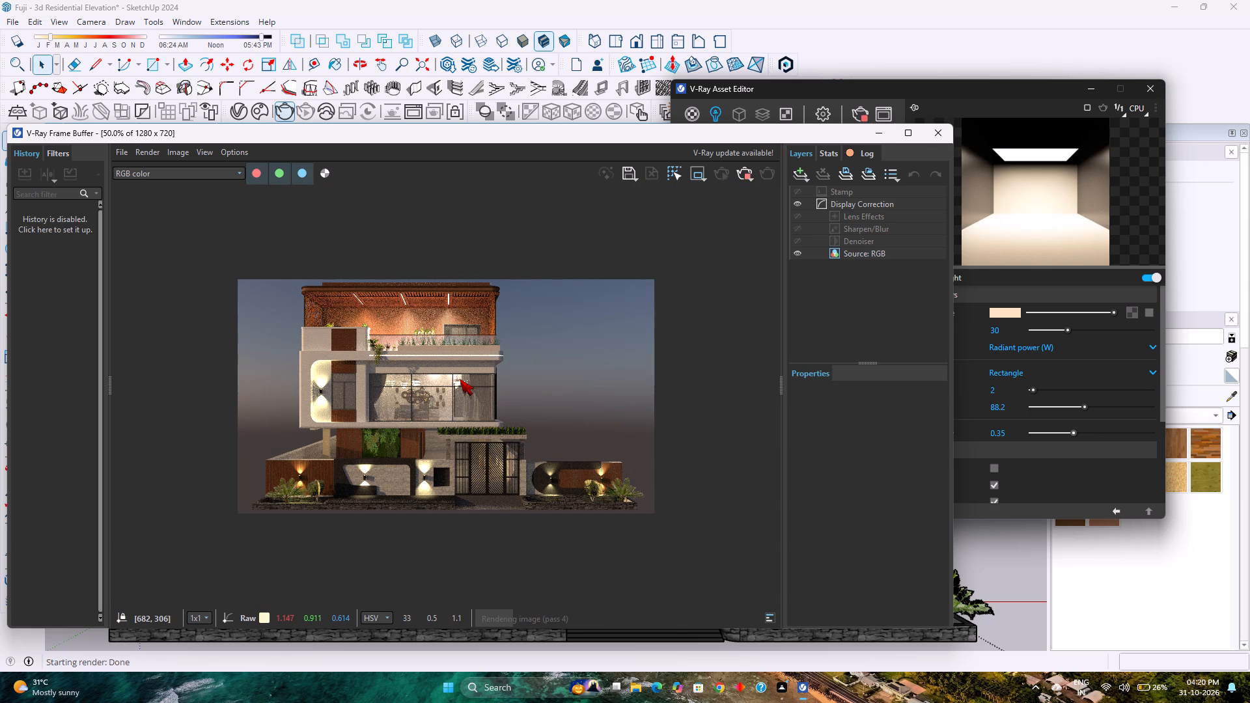
scroll(460, 379, "up", 1)
scroll(460, 379, "down", 1)
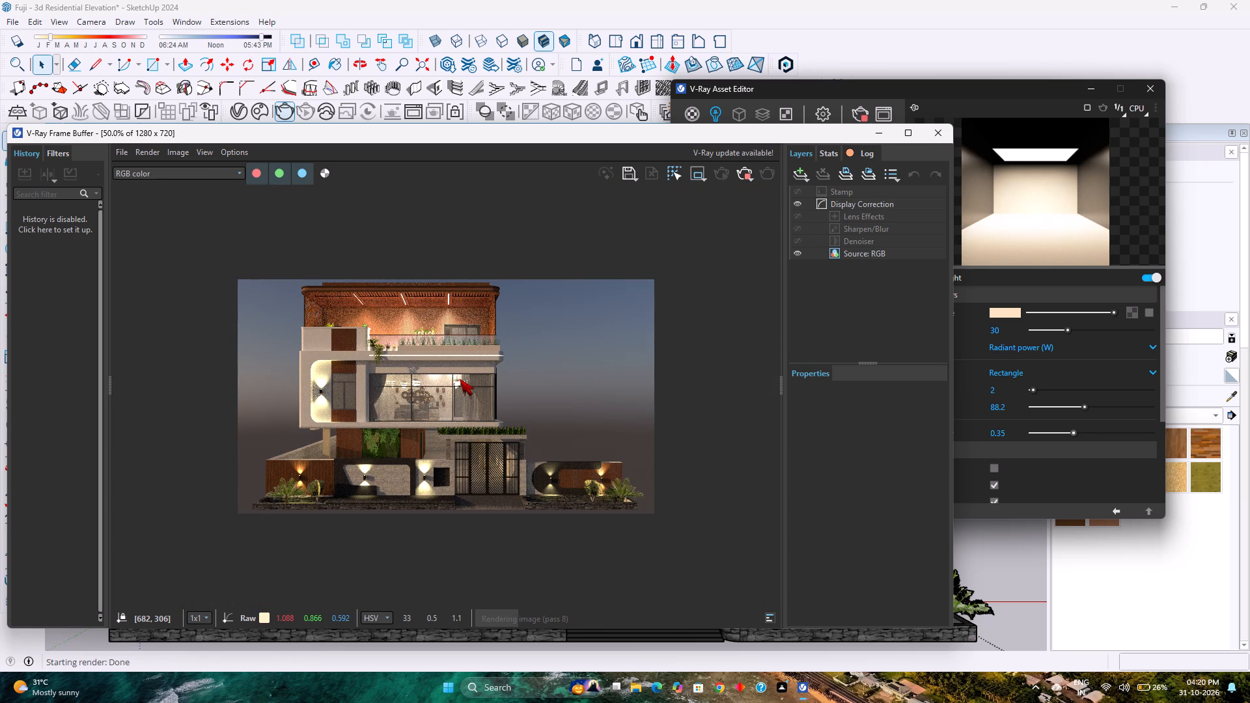
scroll(460, 379, "up", 1)
scroll(460, 379, "down", 1)
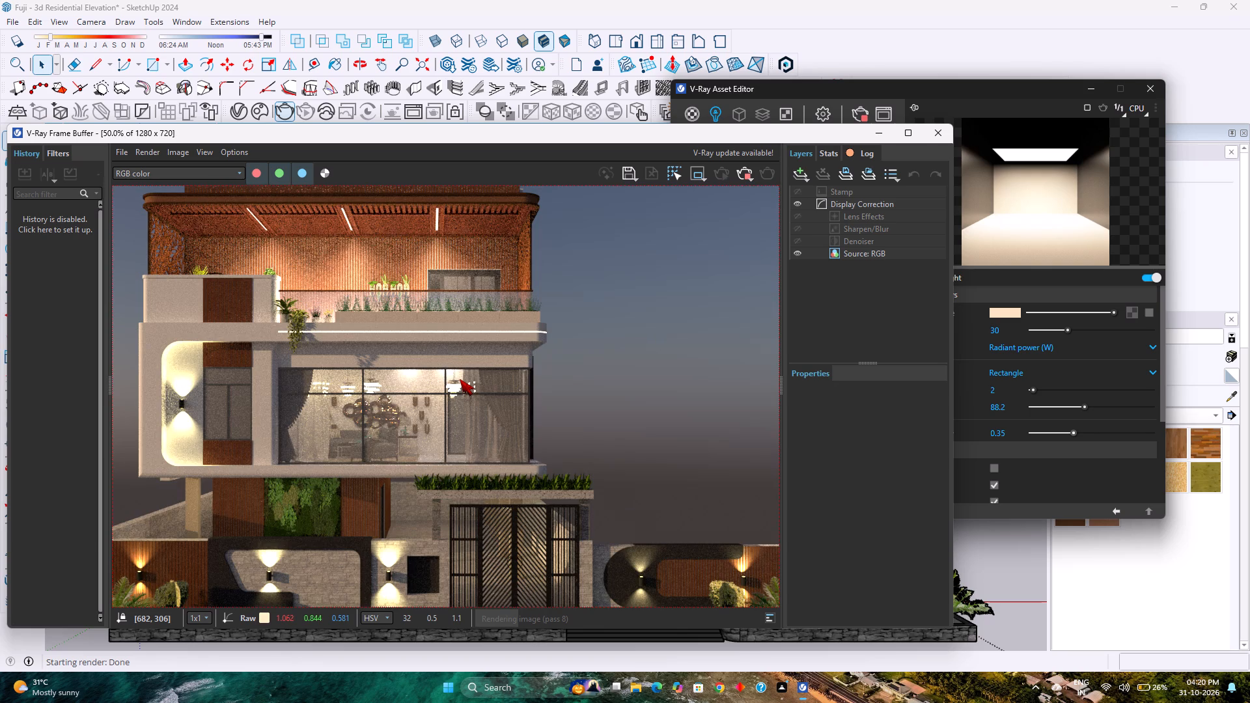
scroll(460, 379, "up", 1)
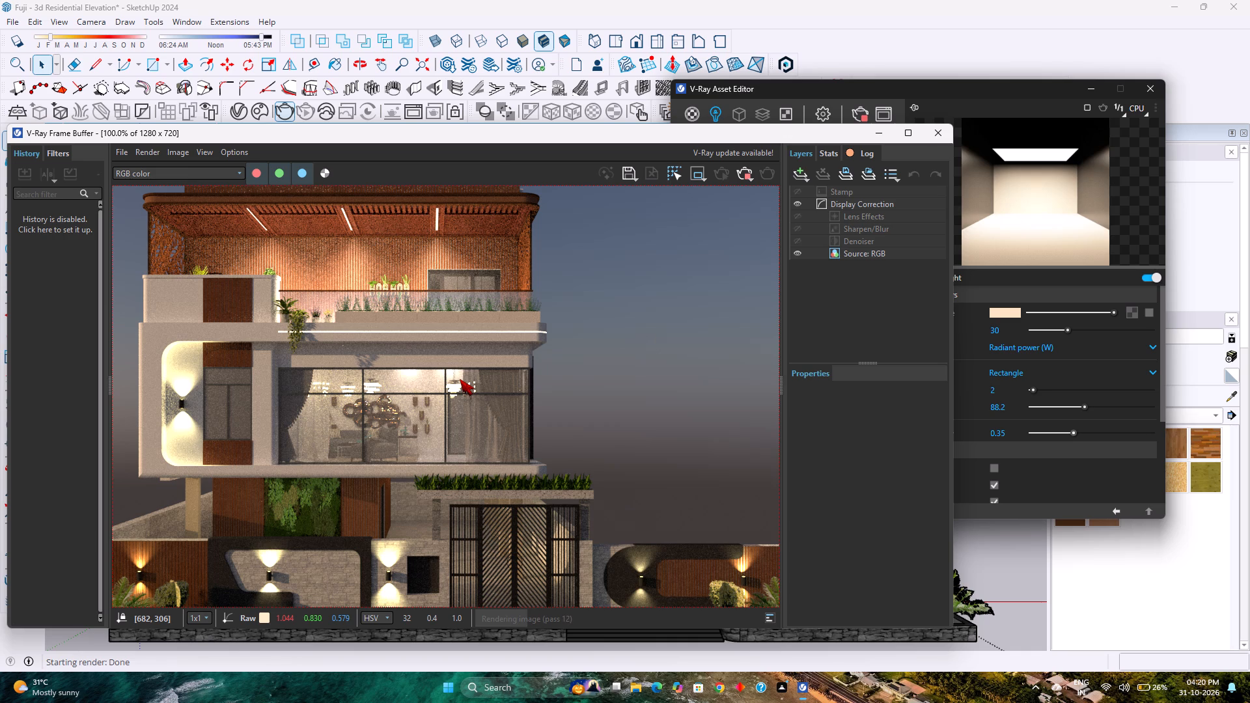
scroll(460, 379, "down", 1)
scroll(460, 379, "up", 1)
scroll(460, 379, "down", 1)
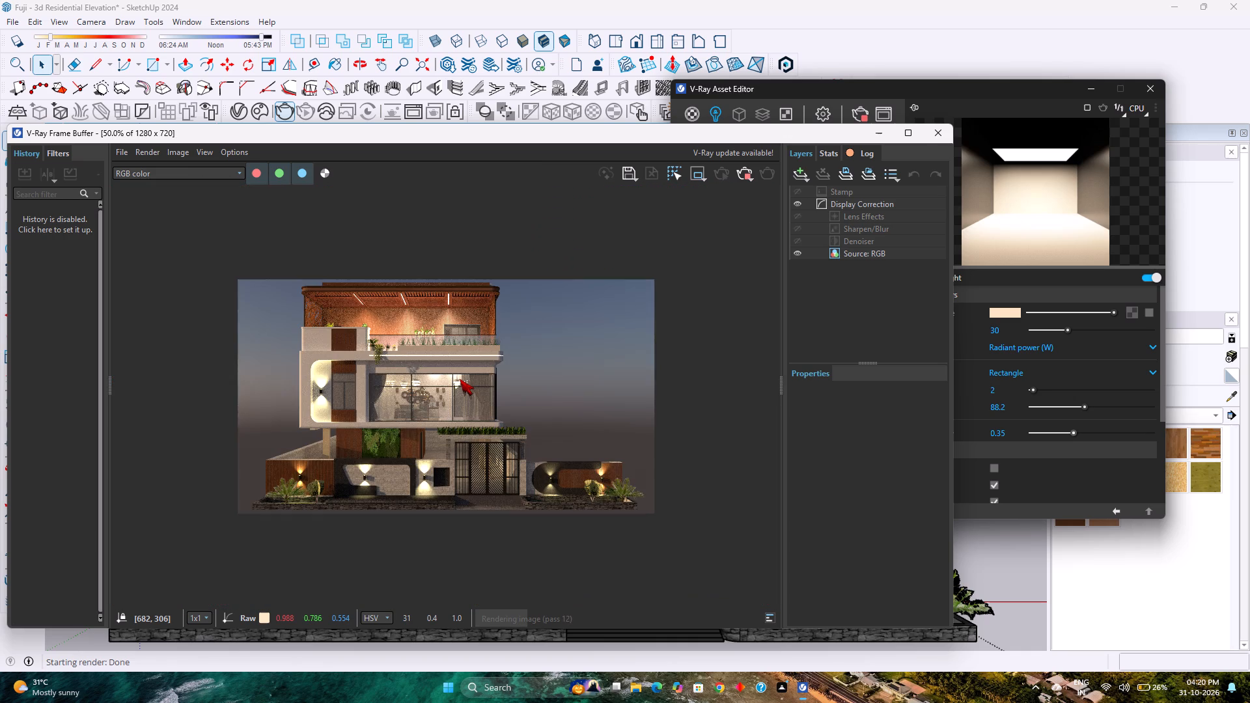
scroll(460, 379, "up", 1)
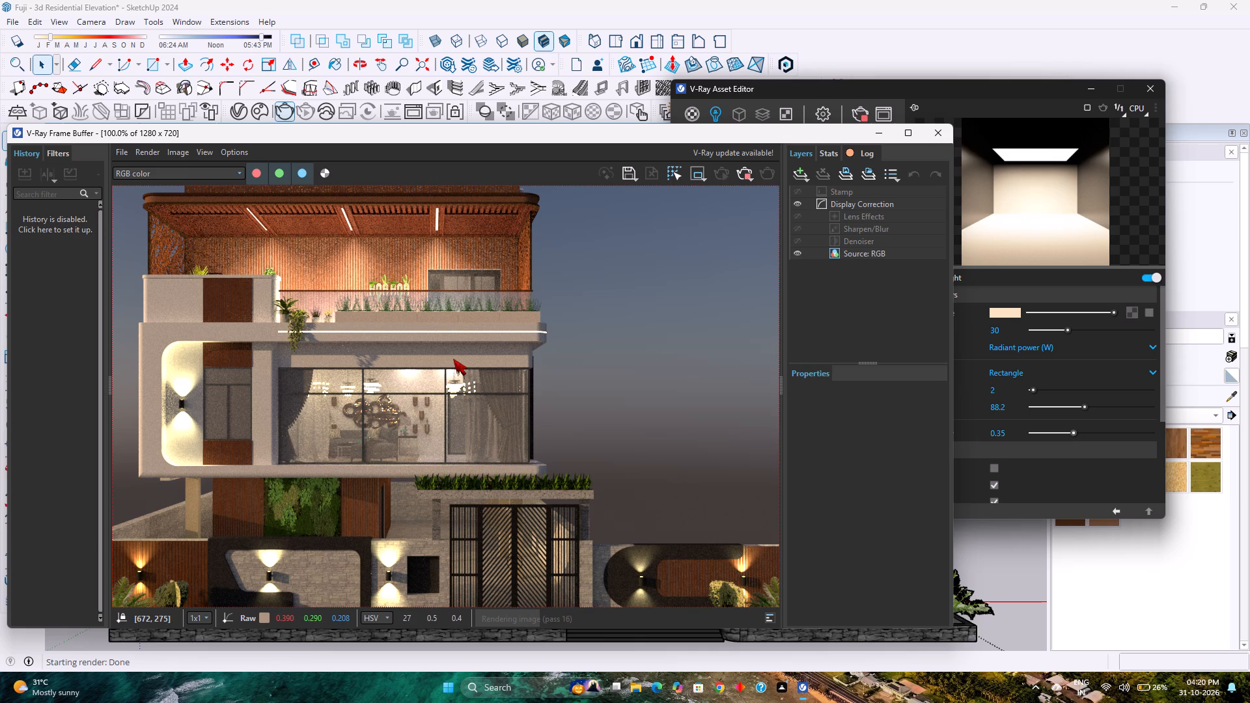
scroll(445, 260, "down", 1)
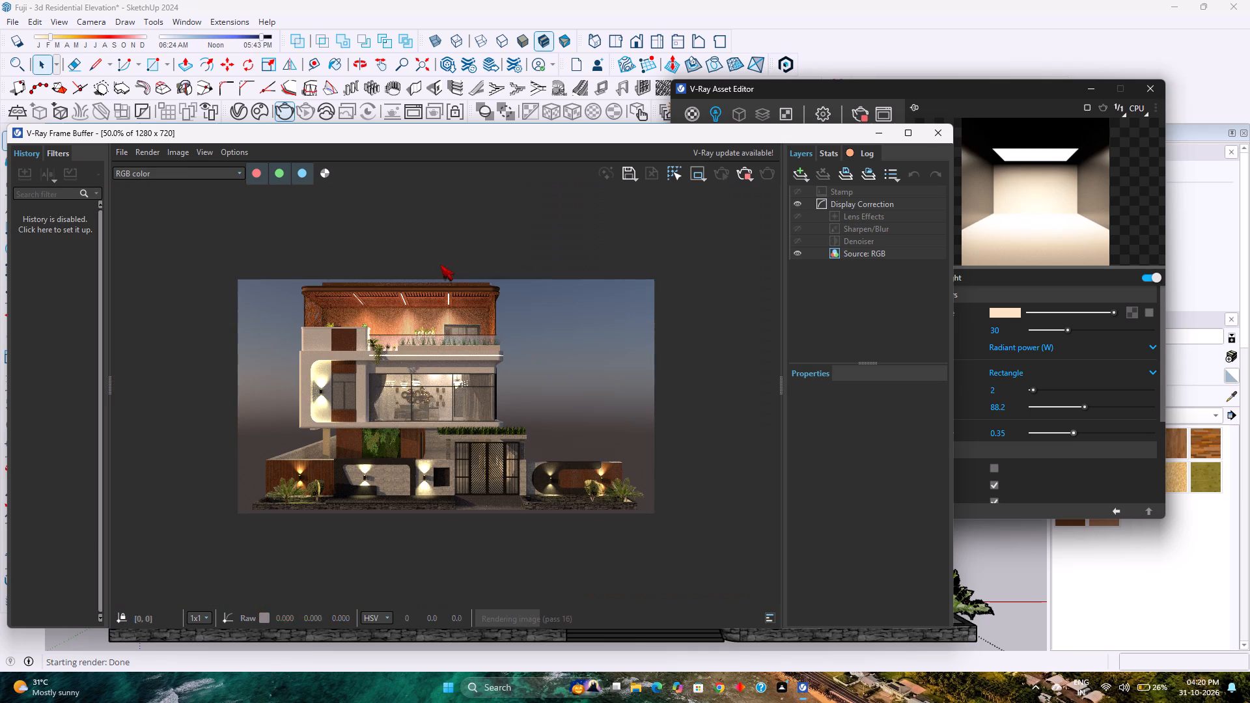
scroll(492, 407, "up", 1)
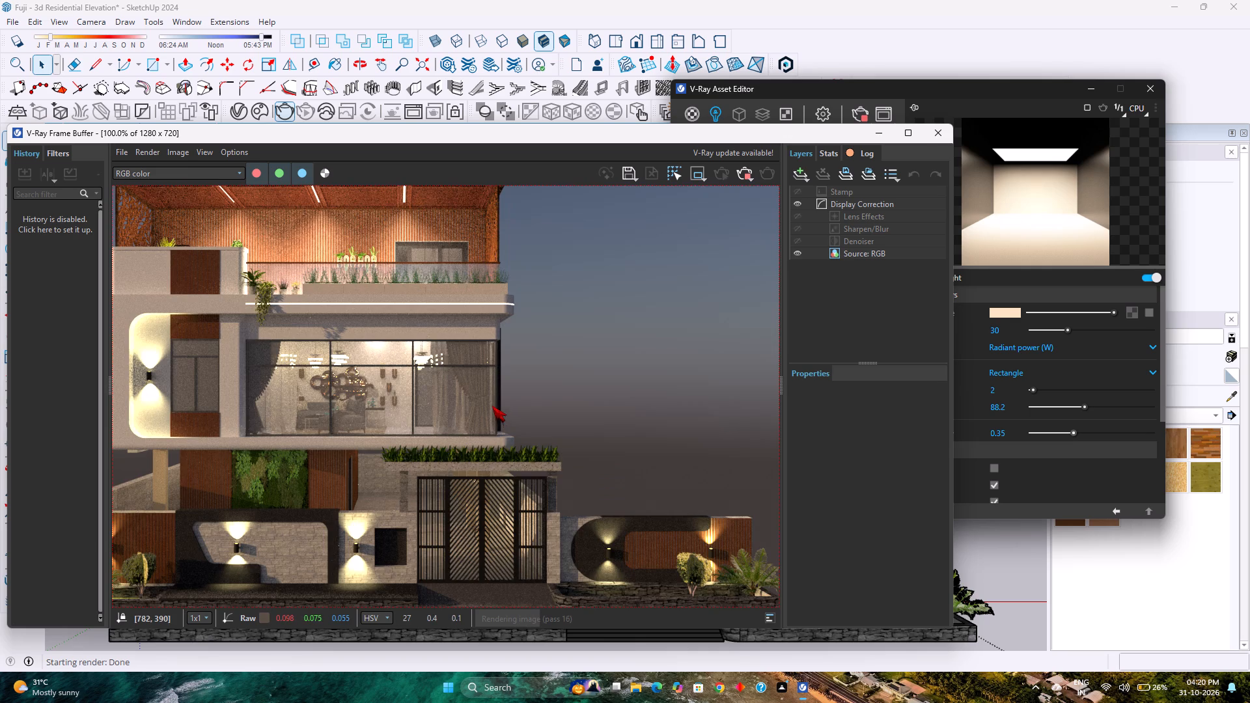
scroll(492, 405, "down", 1)
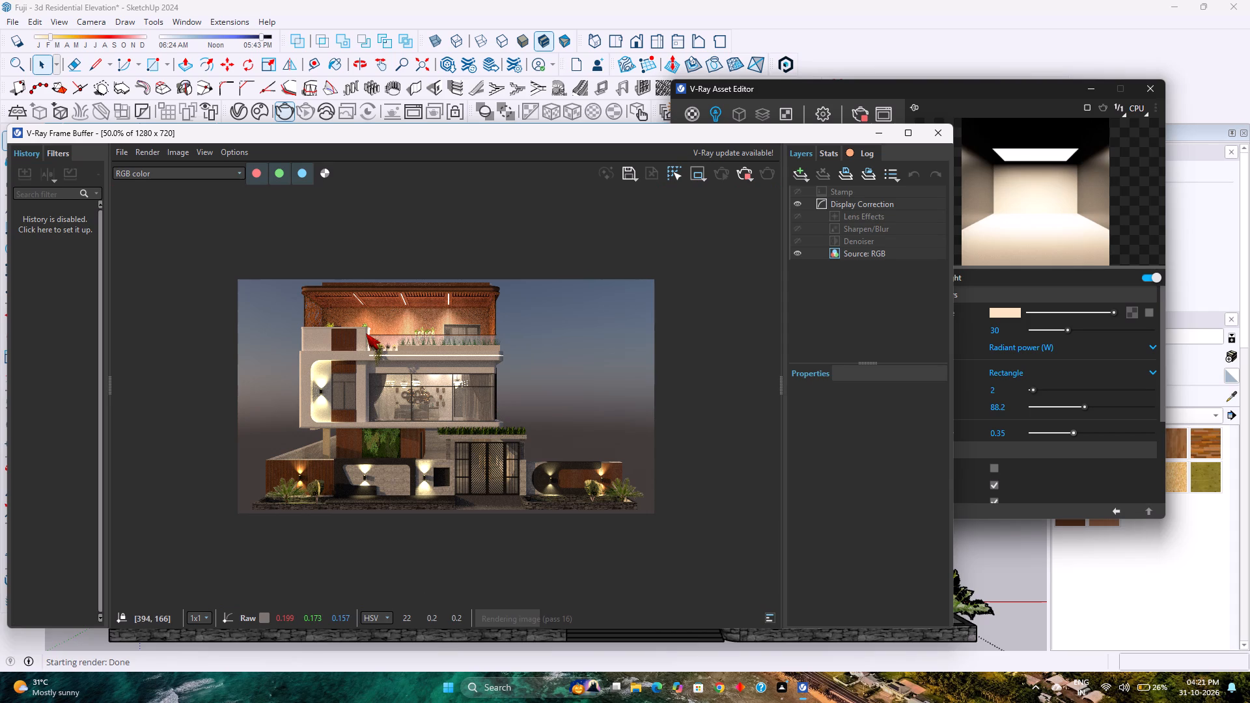
Inspect the balcony strip light, planters and upper-floor glazing up close in the render against the whole elevation.
scroll(366, 333, "up", 1)
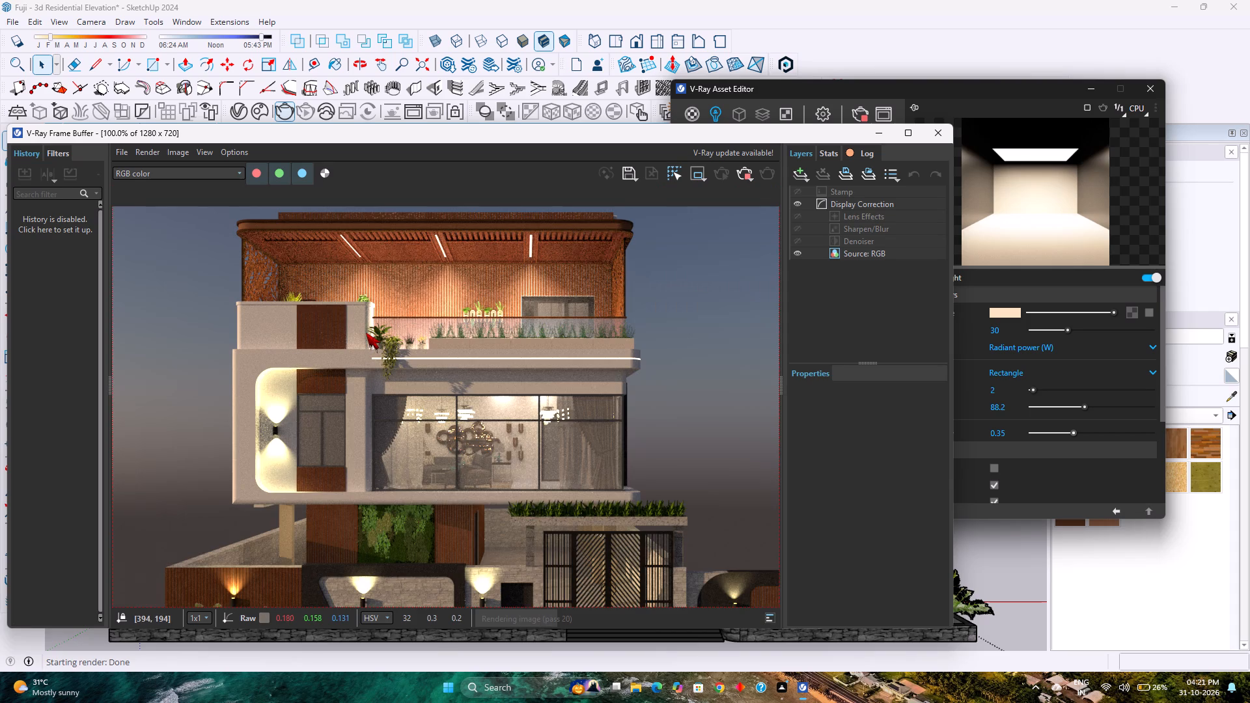
scroll(609, 359, "up", 1)
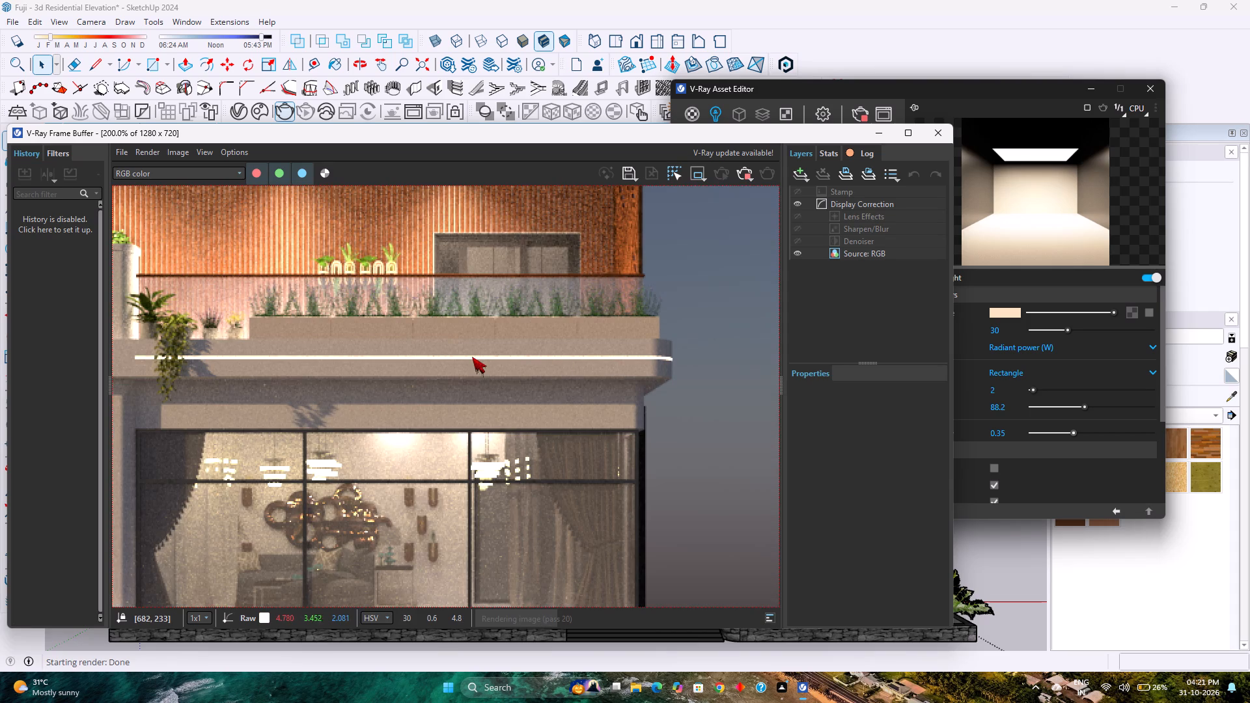
scroll(471, 357, "down", 2)
scroll(471, 357, "up", 1)
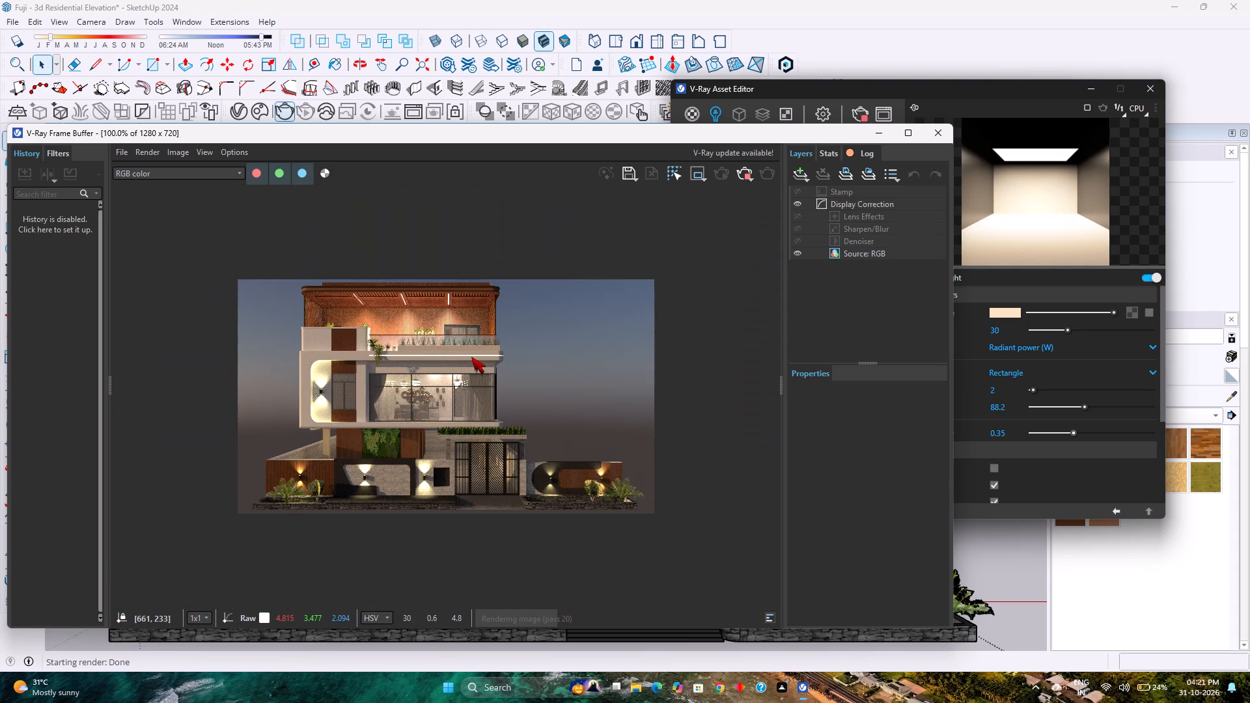
scroll(471, 357, "down", 1)
scroll(471, 357, "up", 1)
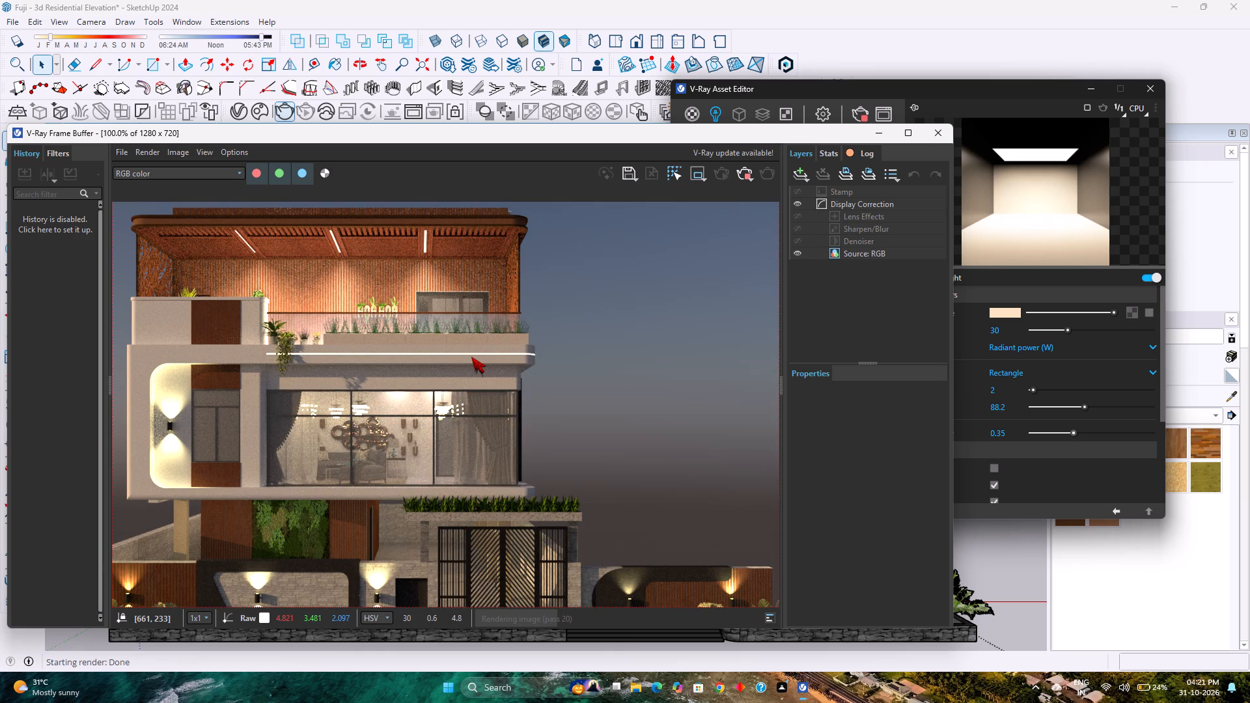
scroll(471, 360, "down", 1)
scroll(467, 517, "up", 1)
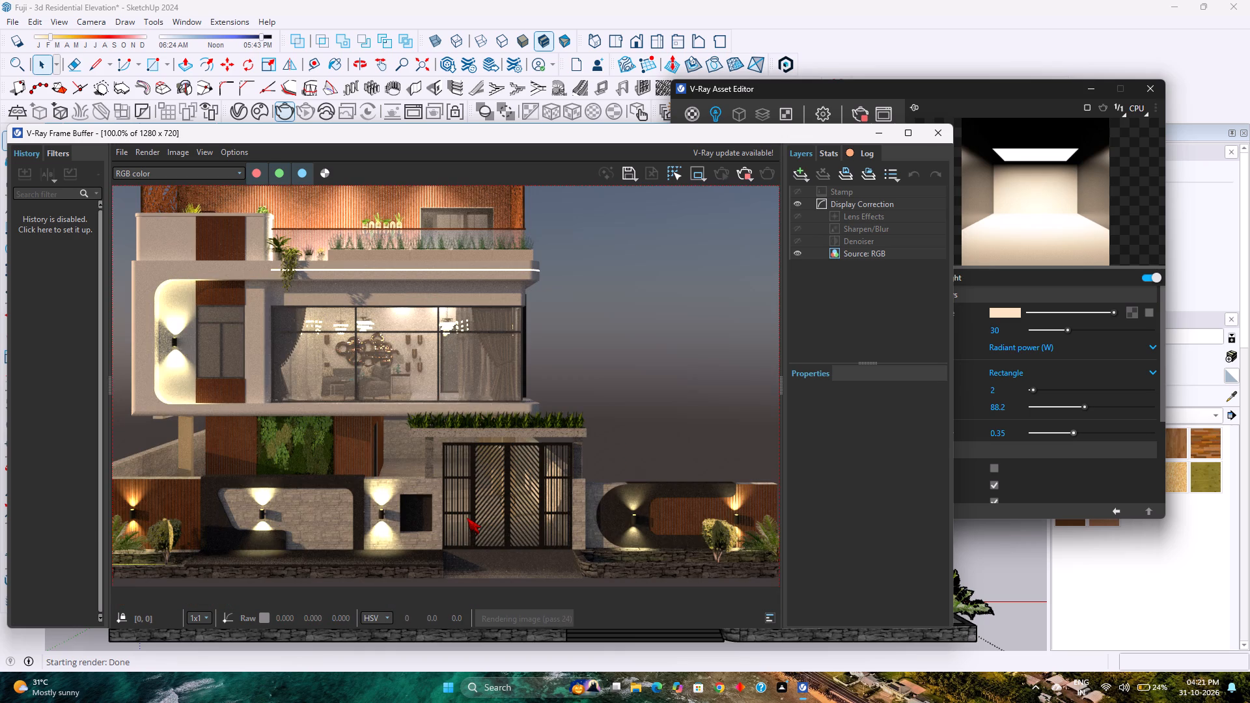
scroll(467, 517, "down", 1)
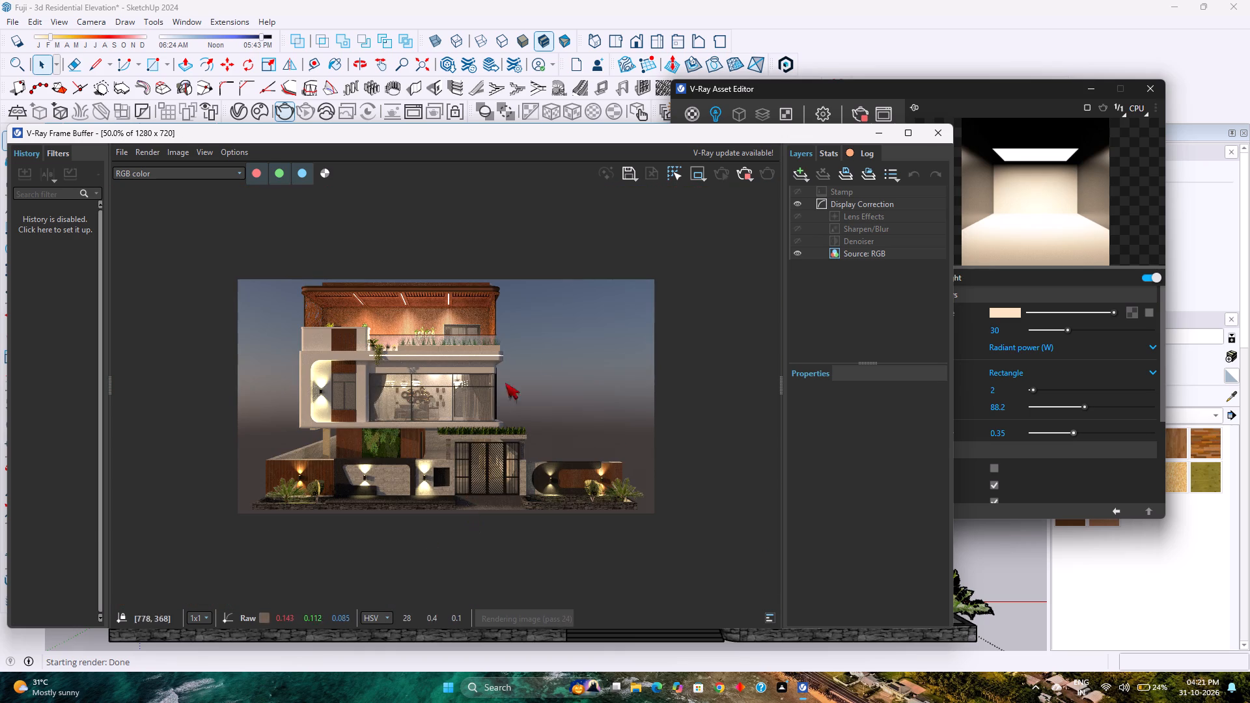
Check the interior pendant lights, terrace ceiling lights and boundary wall lights in the progressing render for noise and brightness.
scroll(456, 323, "up", 1)
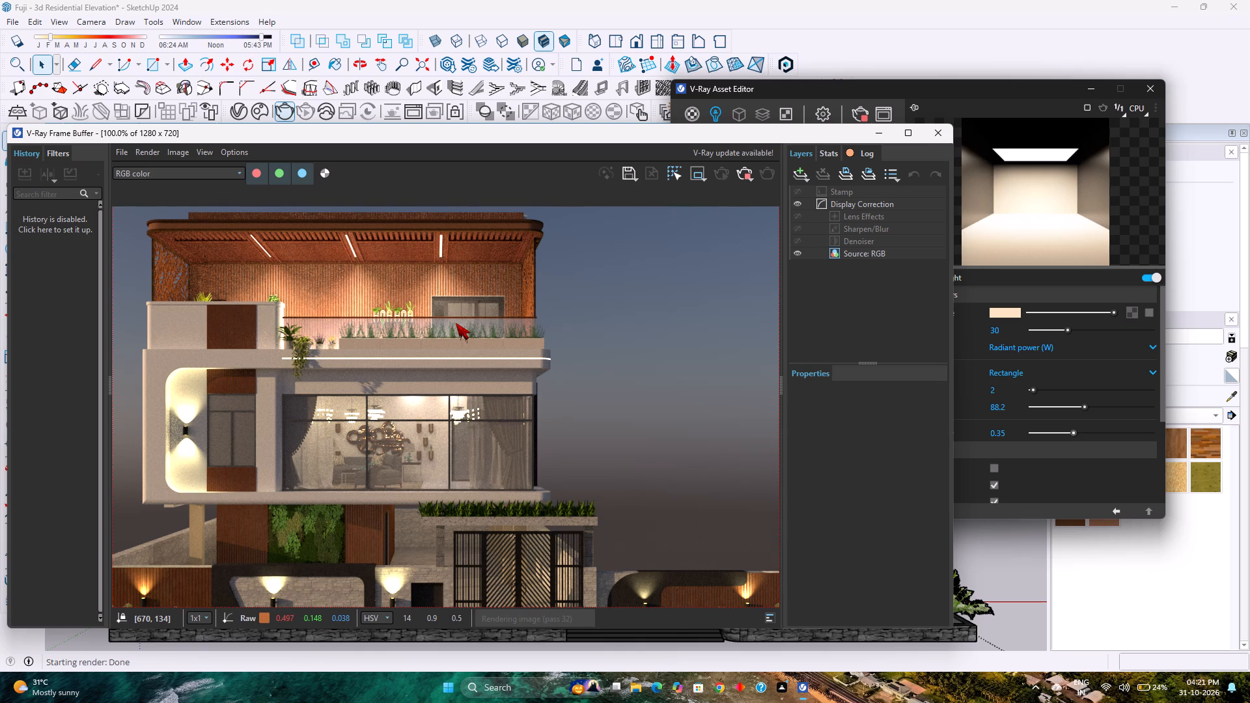
scroll(456, 323, "down", 1)
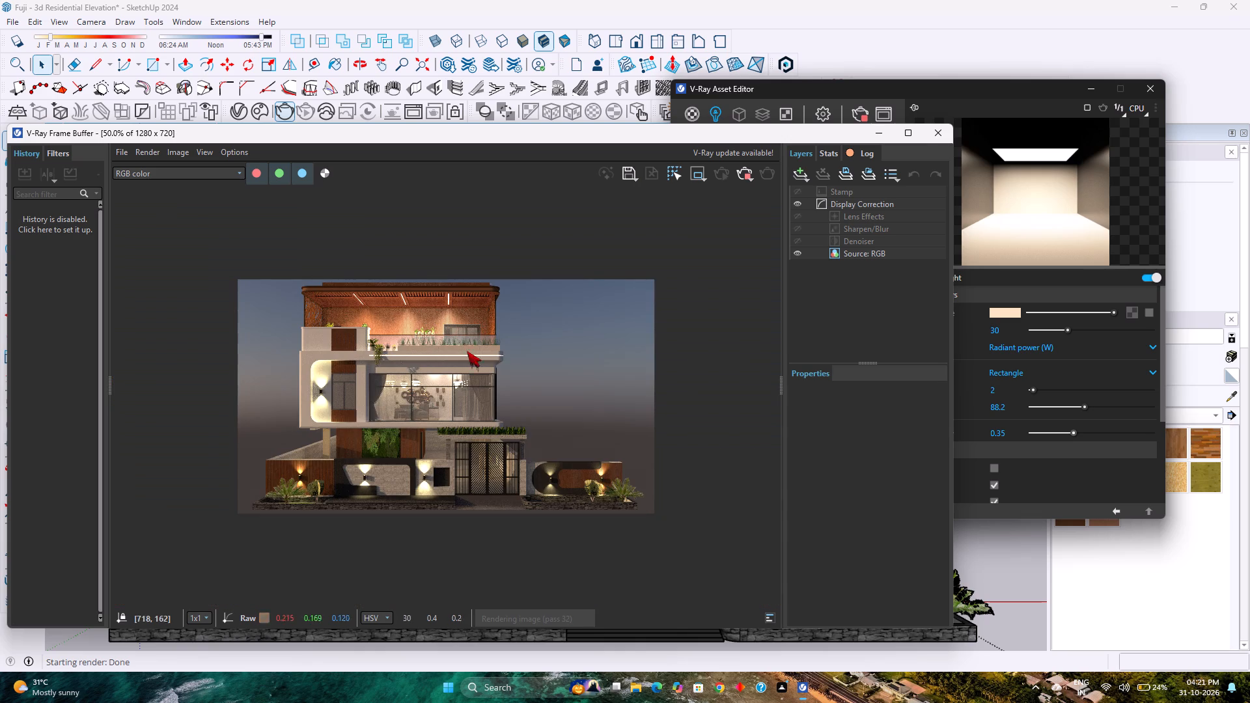
scroll(456, 383, "up", 1)
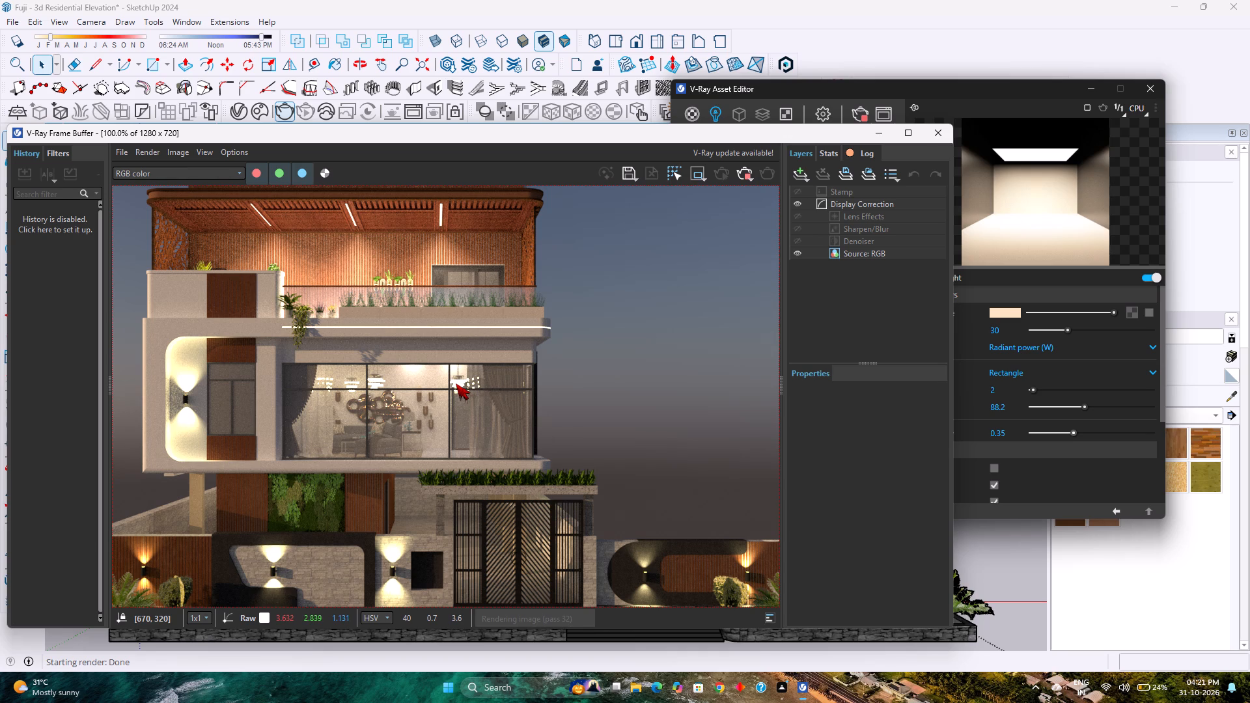
scroll(456, 383, "down", 1)
scroll(456, 383, "up", 1)
scroll(456, 383, "down", 1)
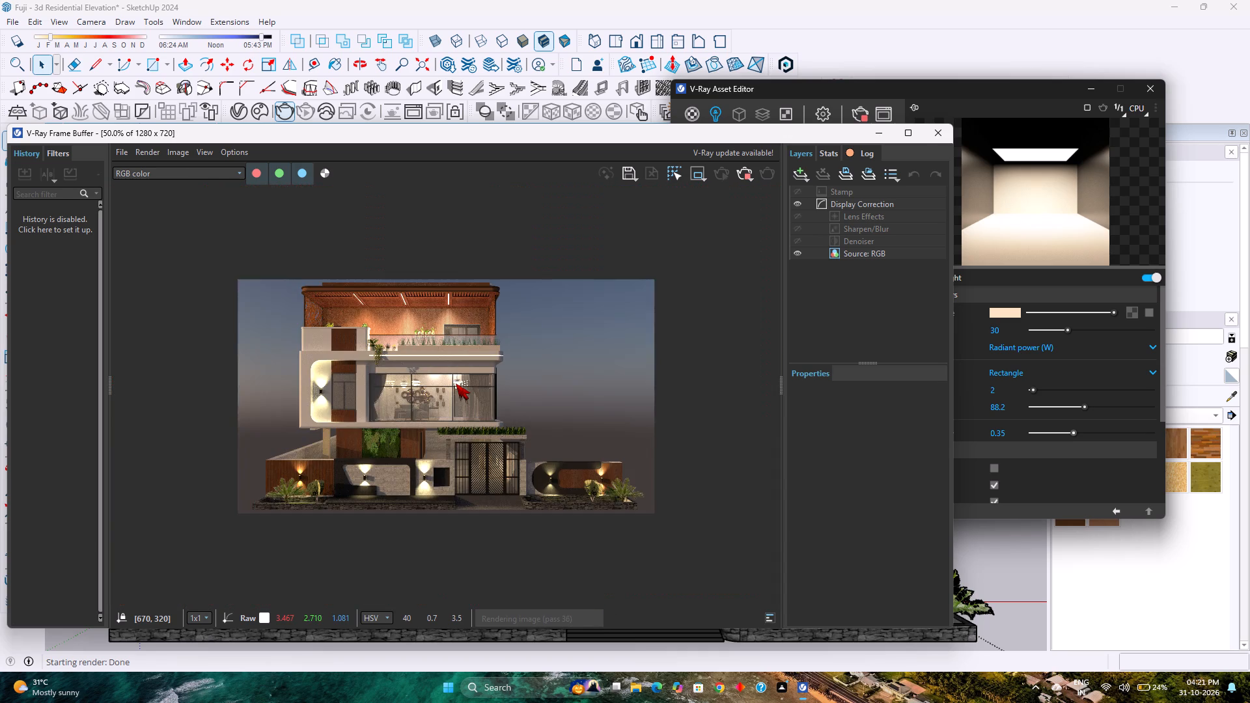
scroll(456, 383, "up", 1)
scroll(456, 383, "down", 1)
scroll(456, 383, "up", 1)
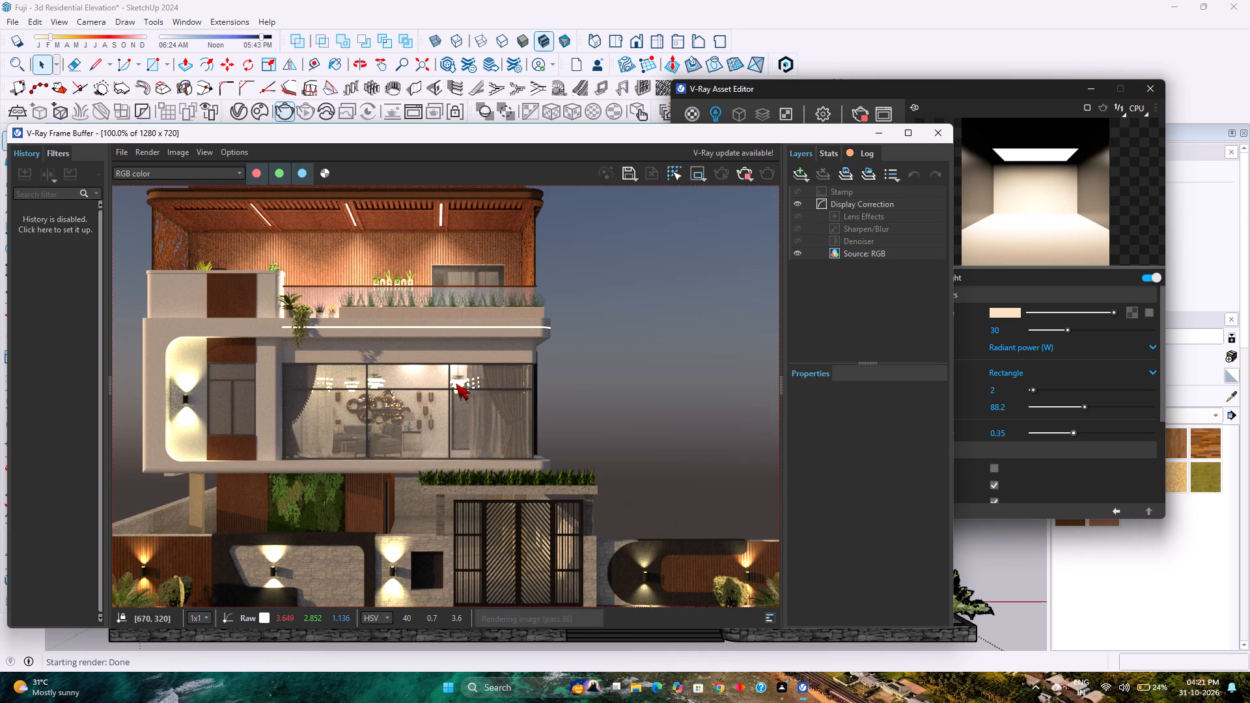
scroll(456, 383, "down", 1)
scroll(456, 383, "up", 1)
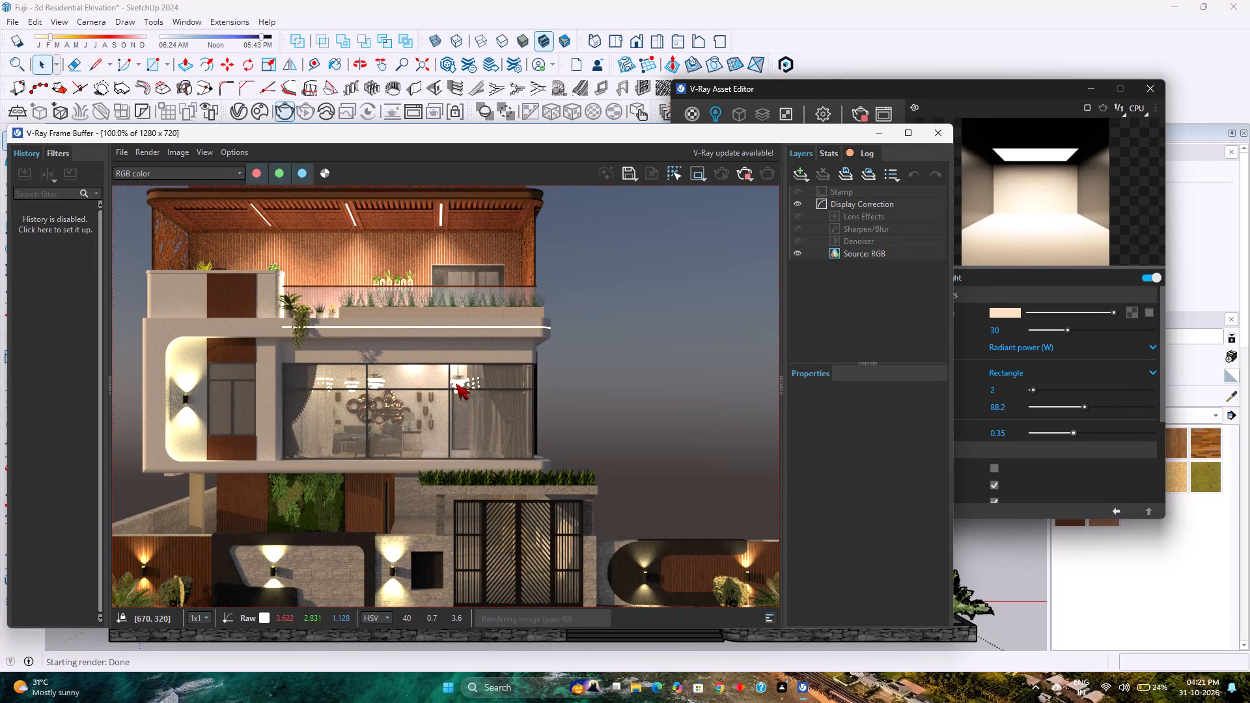
scroll(456, 383, "down", 1)
scroll(456, 383, "up", 1)
scroll(456, 383, "down", 1)
scroll(456, 383, "up", 1)
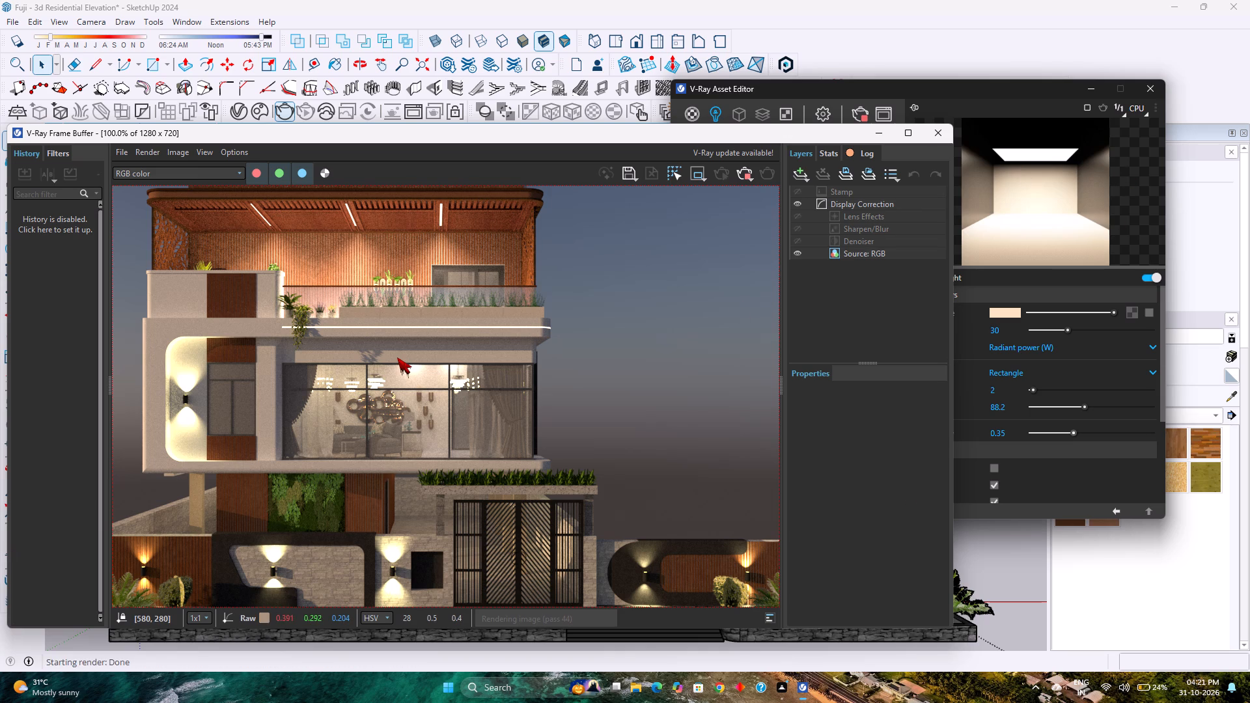
scroll(397, 357, "down", 1)
scroll(397, 357, "up", 1)
scroll(397, 357, "down", 1)
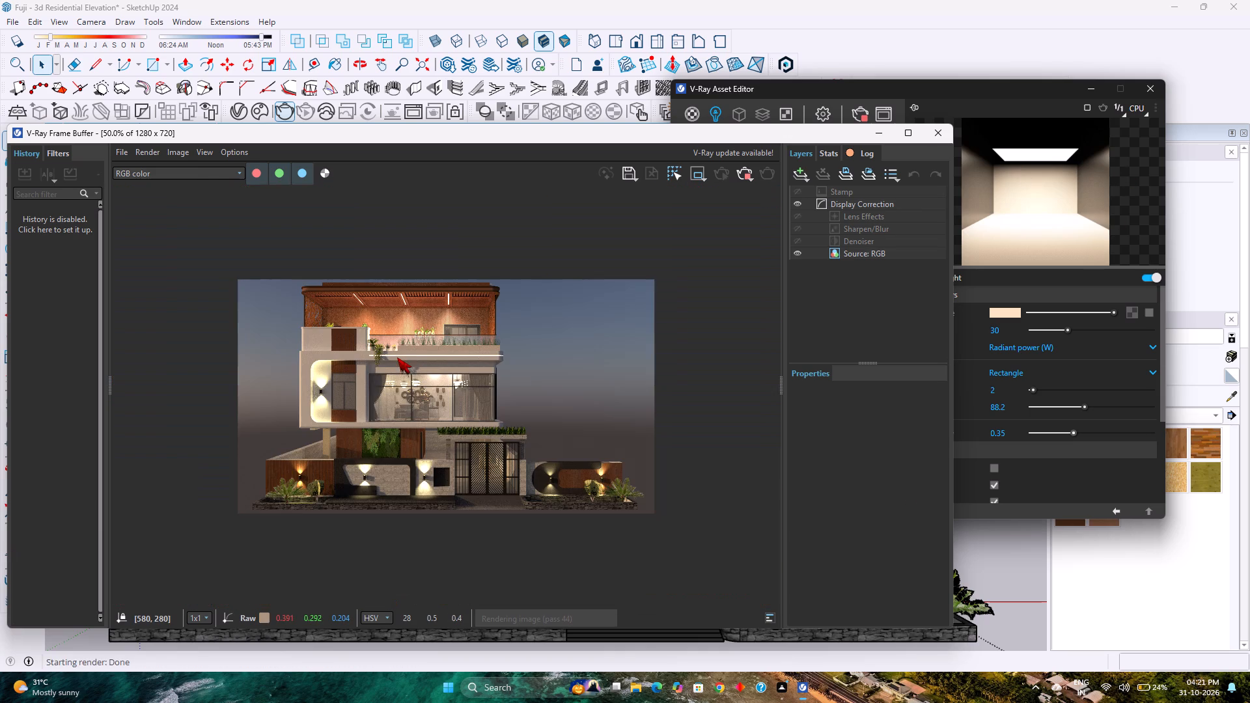
scroll(445, 420, "up", 1)
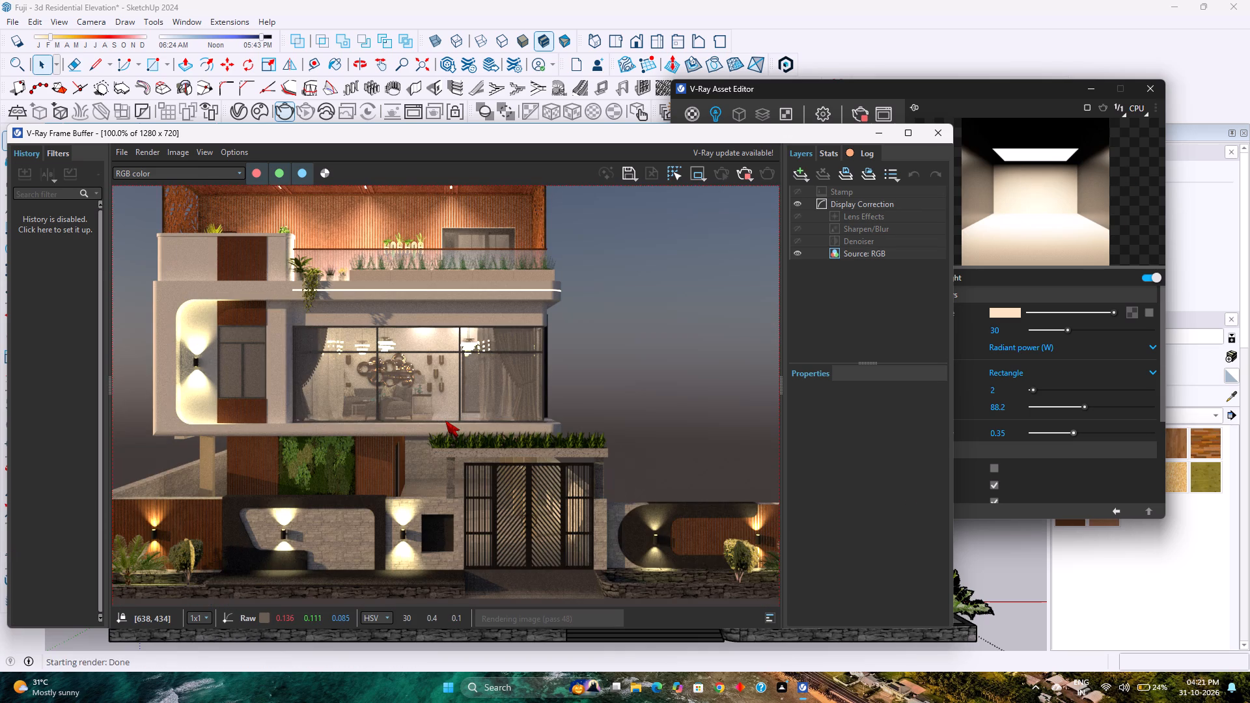
scroll(445, 420, "down", 1)
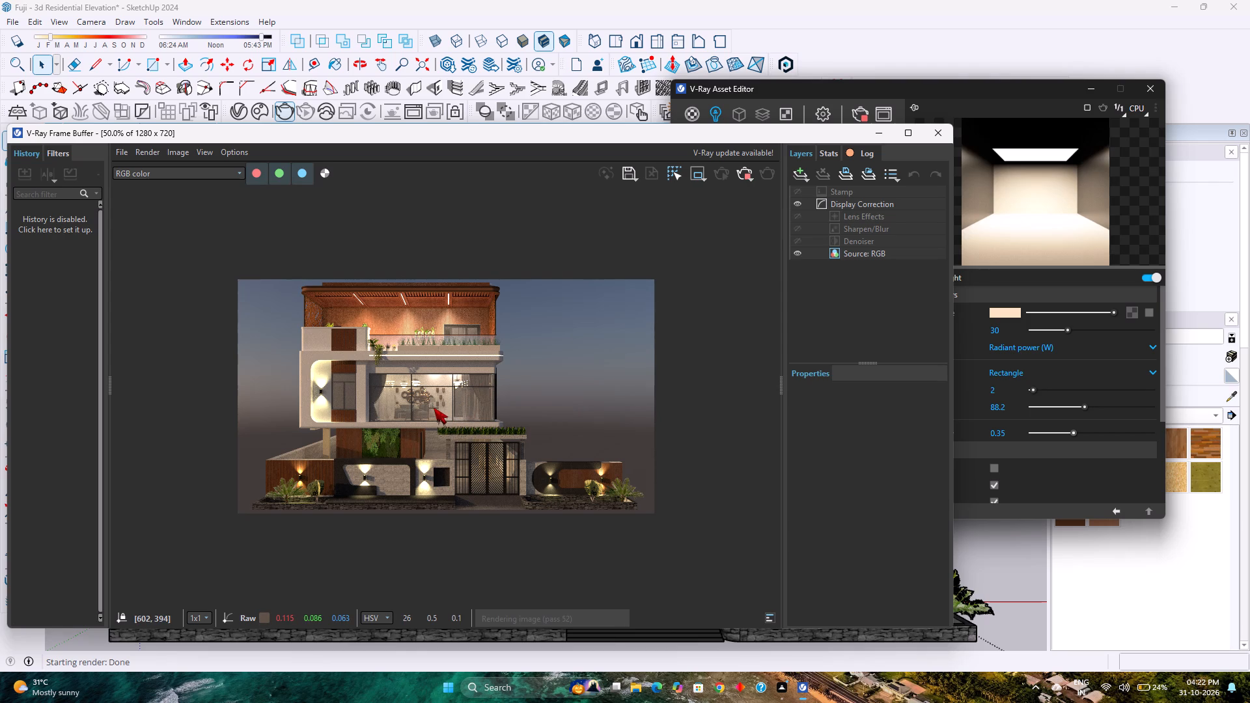
scroll(434, 407, "down", 1)
scroll(434, 407, "up", 1)
Examine the first-floor living room glazing, curtains and facade wall light in the refining render against the whole elevation.
scroll(434, 407, "up", 1)
scroll(434, 407, "down", 1)
scroll(434, 407, "up", 1)
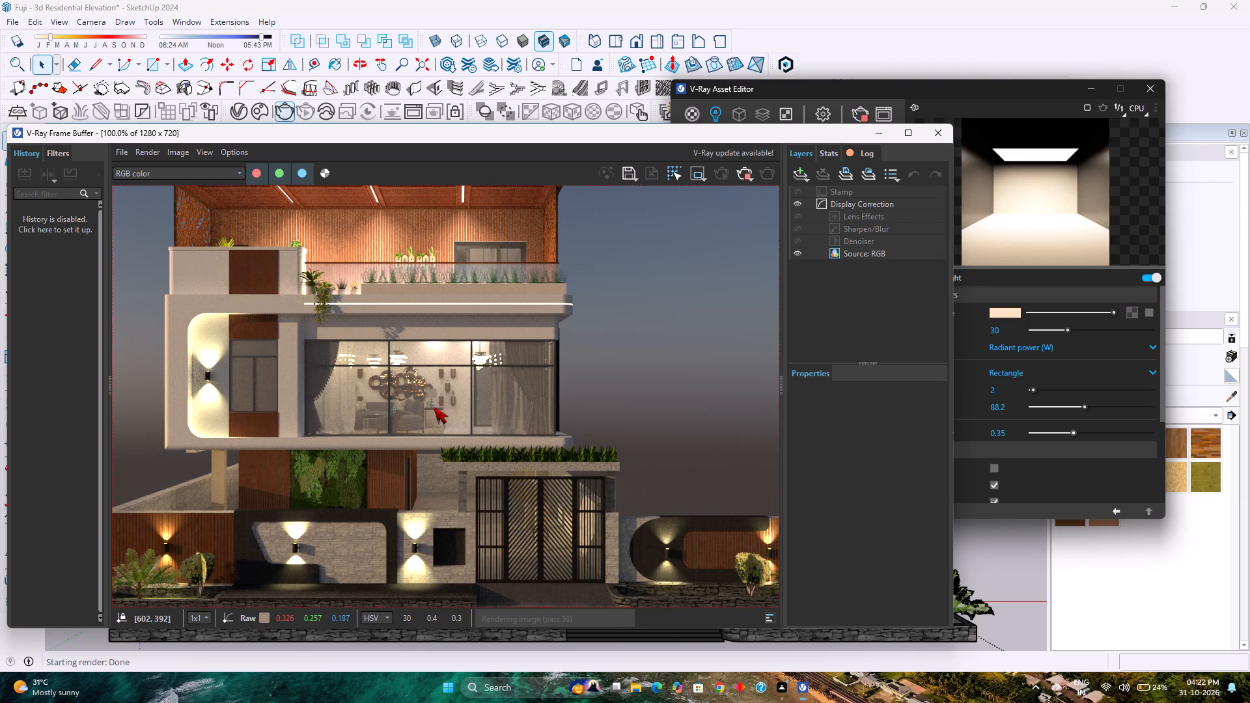
scroll(434, 407, "up", 1)
scroll(434, 407, "down", 1)
scroll(434, 407, "up", 1)
scroll(434, 407, "down", 2)
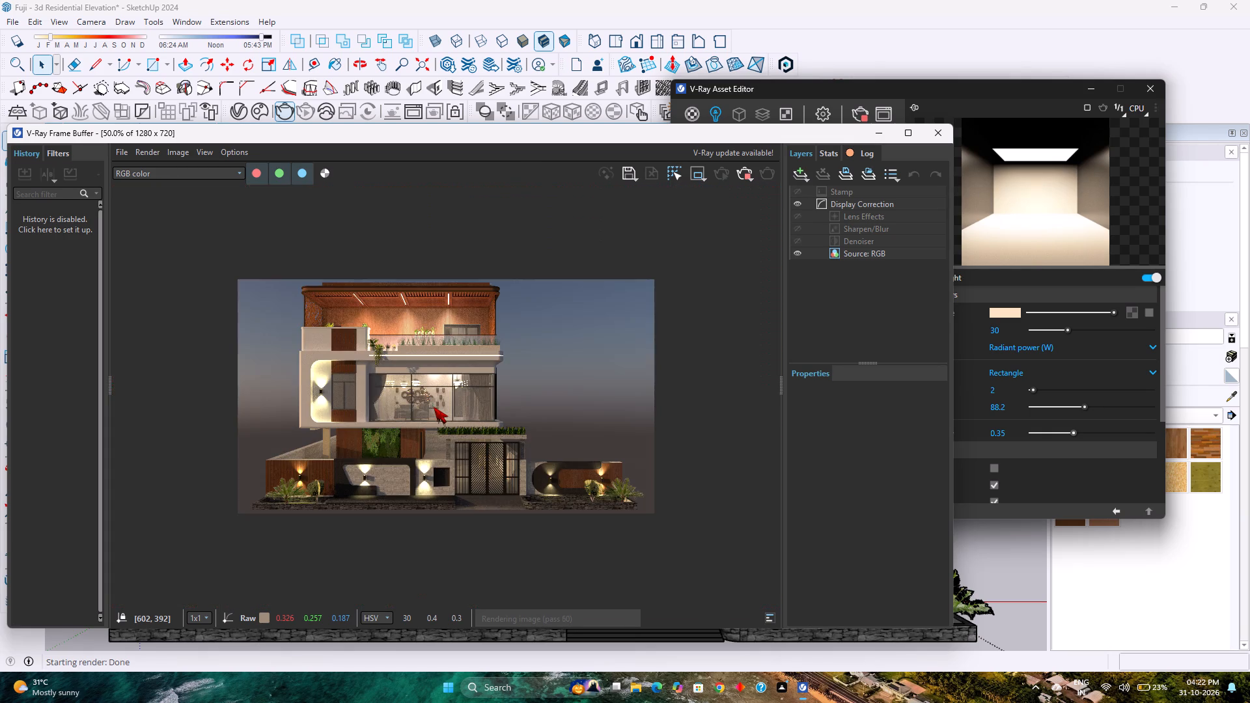
scroll(434, 407, "up", 1)
scroll(434, 407, "down", 1)
scroll(434, 407, "up", 1)
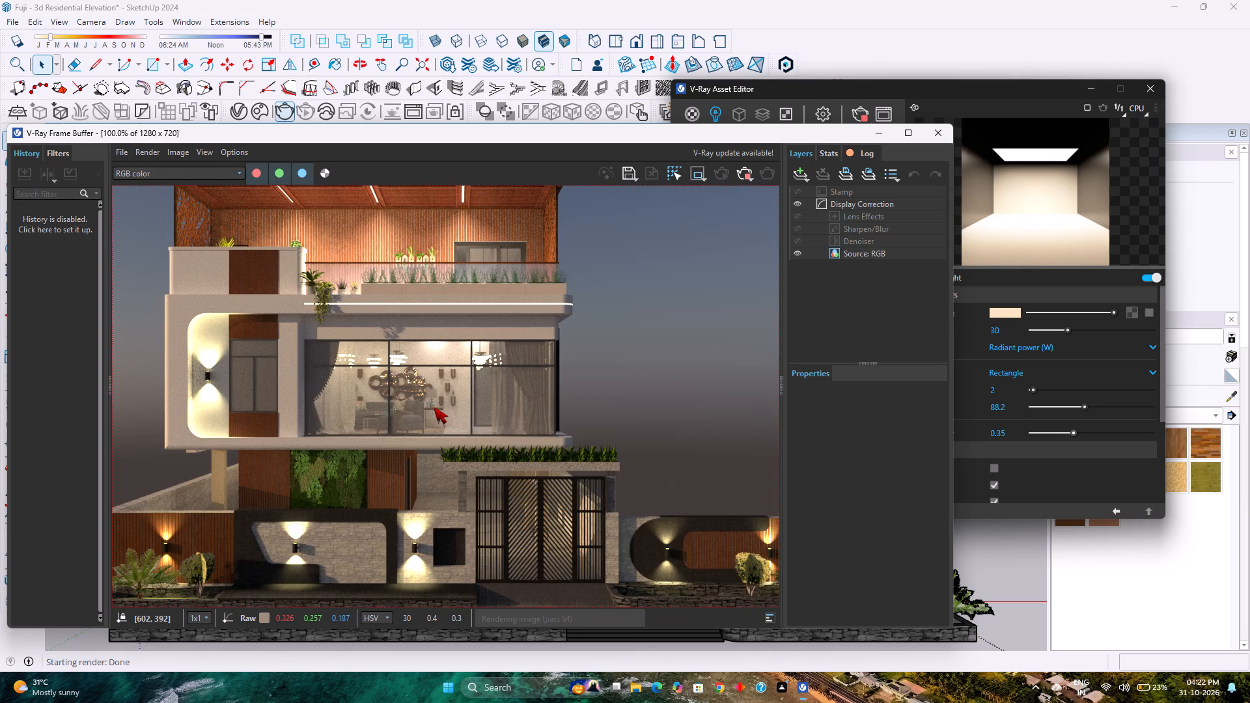
scroll(434, 407, "down", 1)
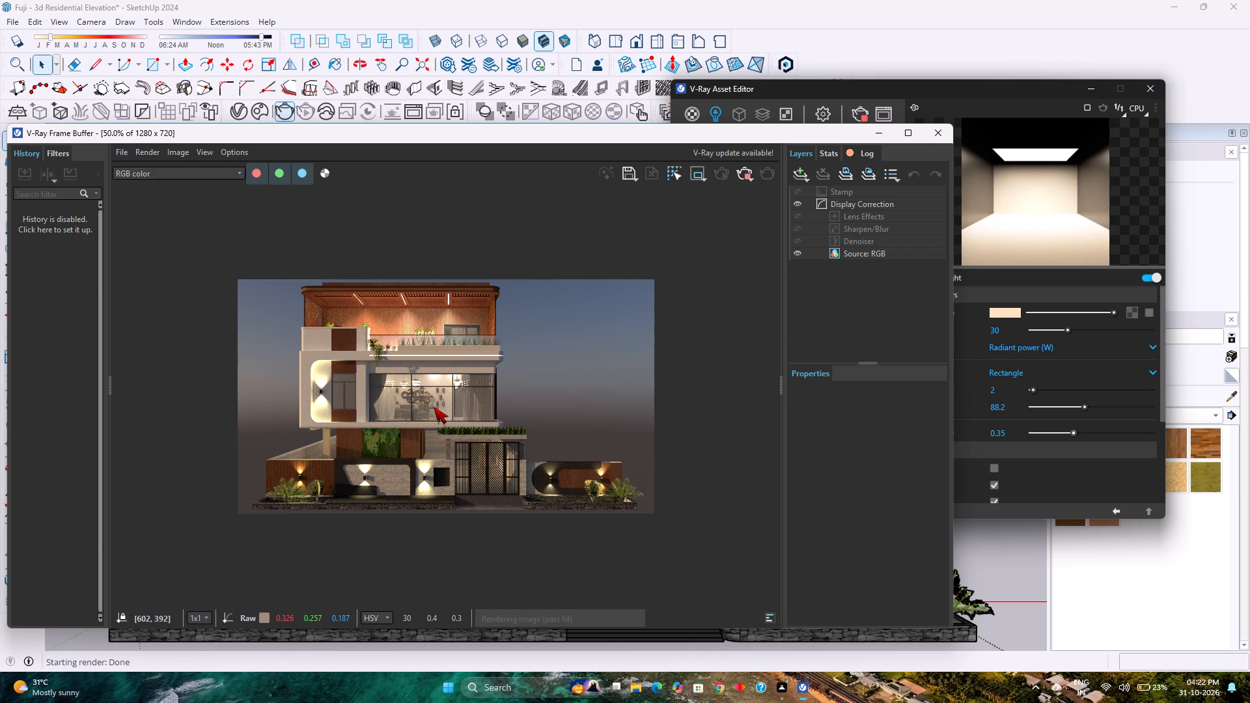
Review the elevation's overall light balance at reduced size, comparing it with full-size detail of the facade, gate and boundary wall.
scroll(434, 407, "down", 1)
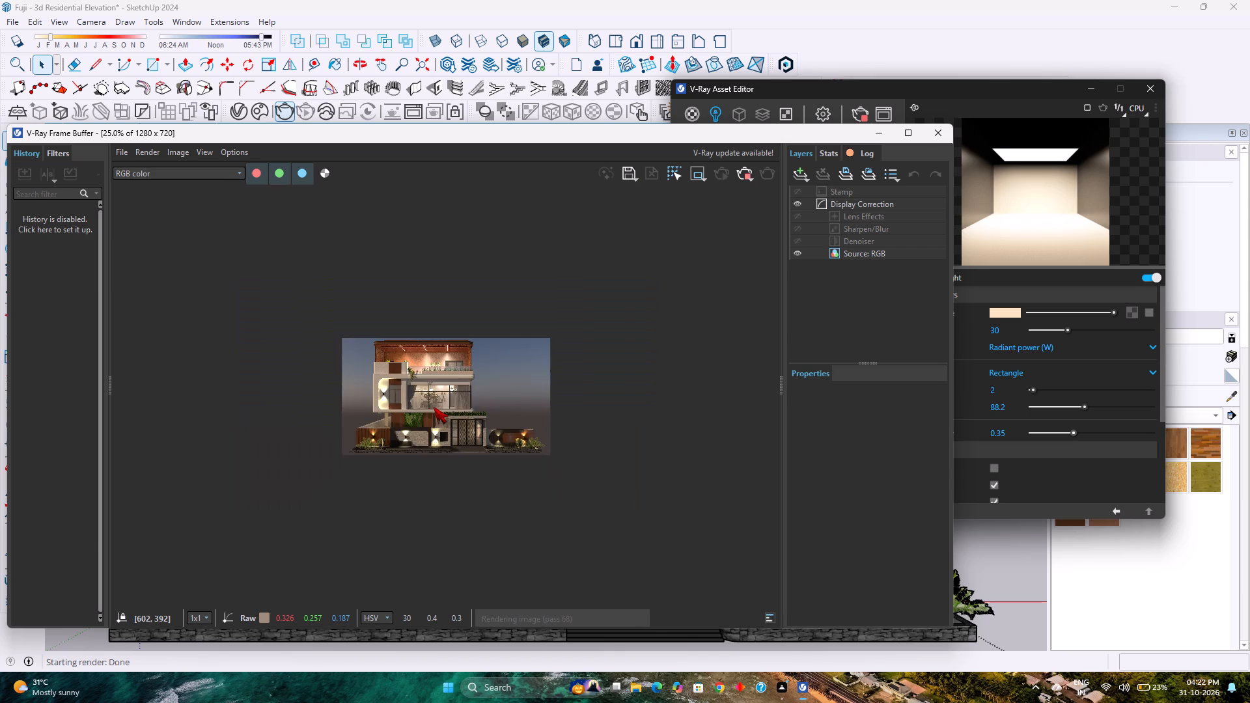
scroll(434, 407, "up", 2)
scroll(434, 407, "down", 1)
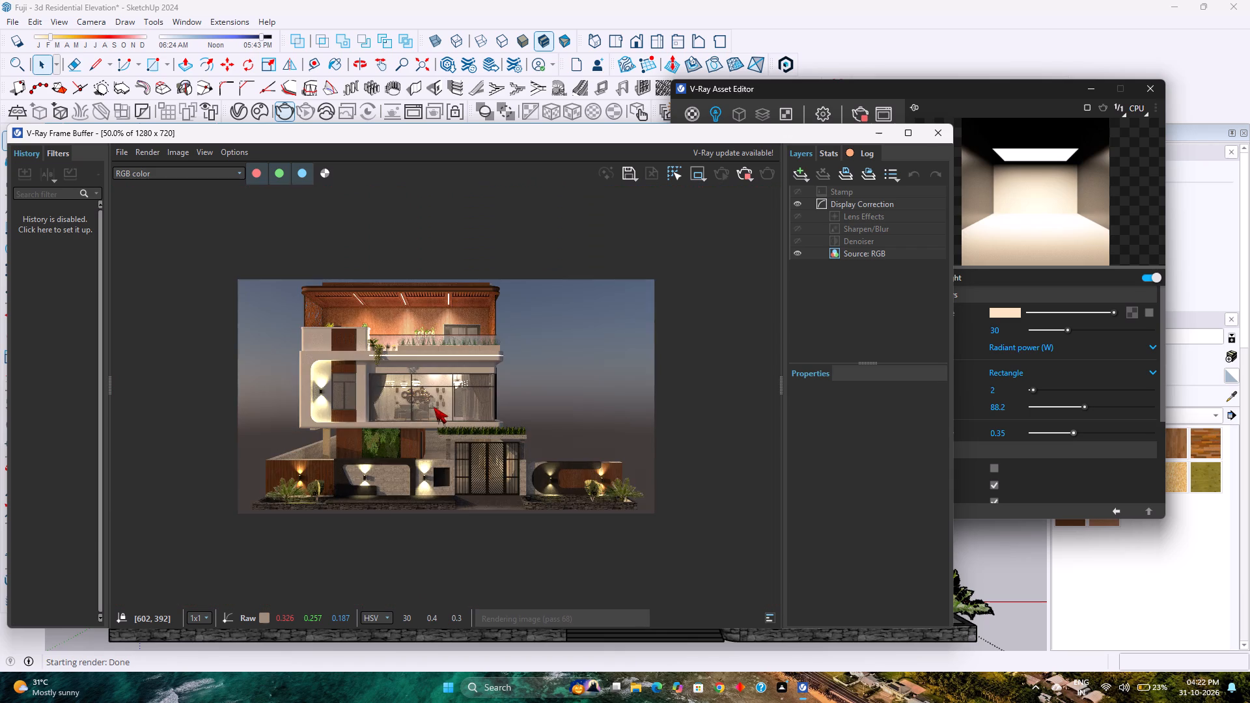
scroll(434, 407, "up", 1)
scroll(434, 407, "down", 1)
scroll(434, 407, "up", 1)
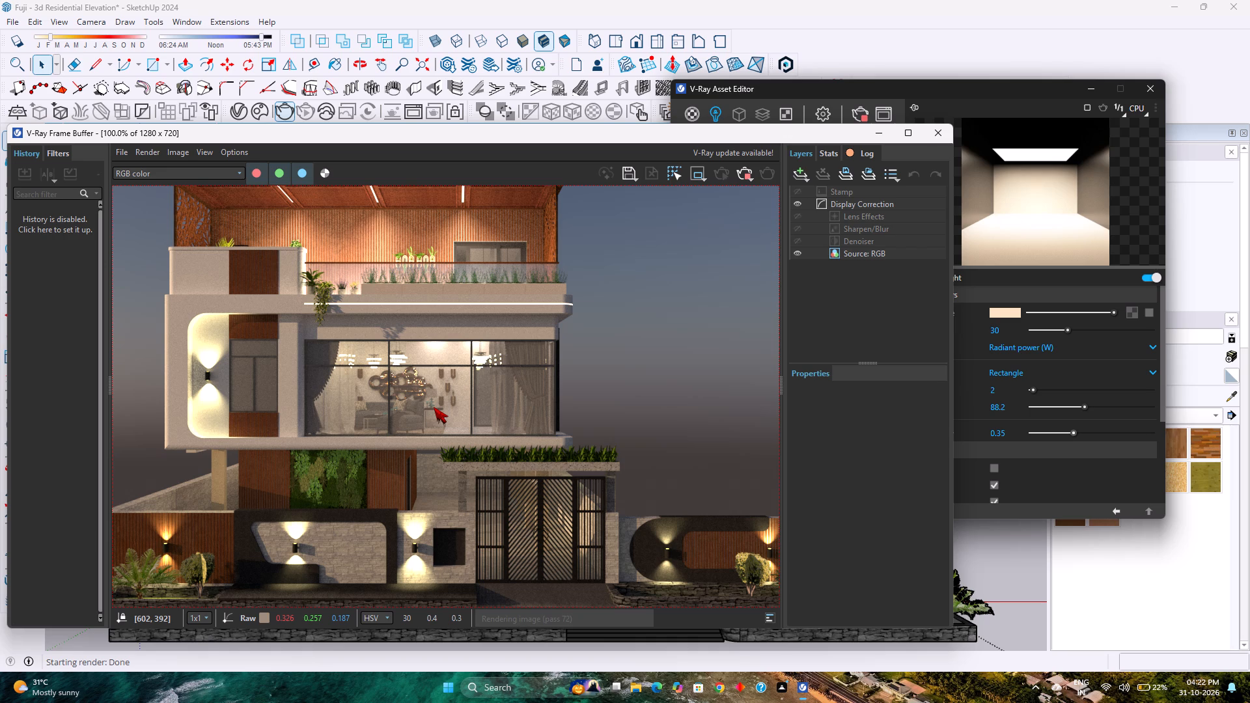
scroll(434, 406, "down", 1)
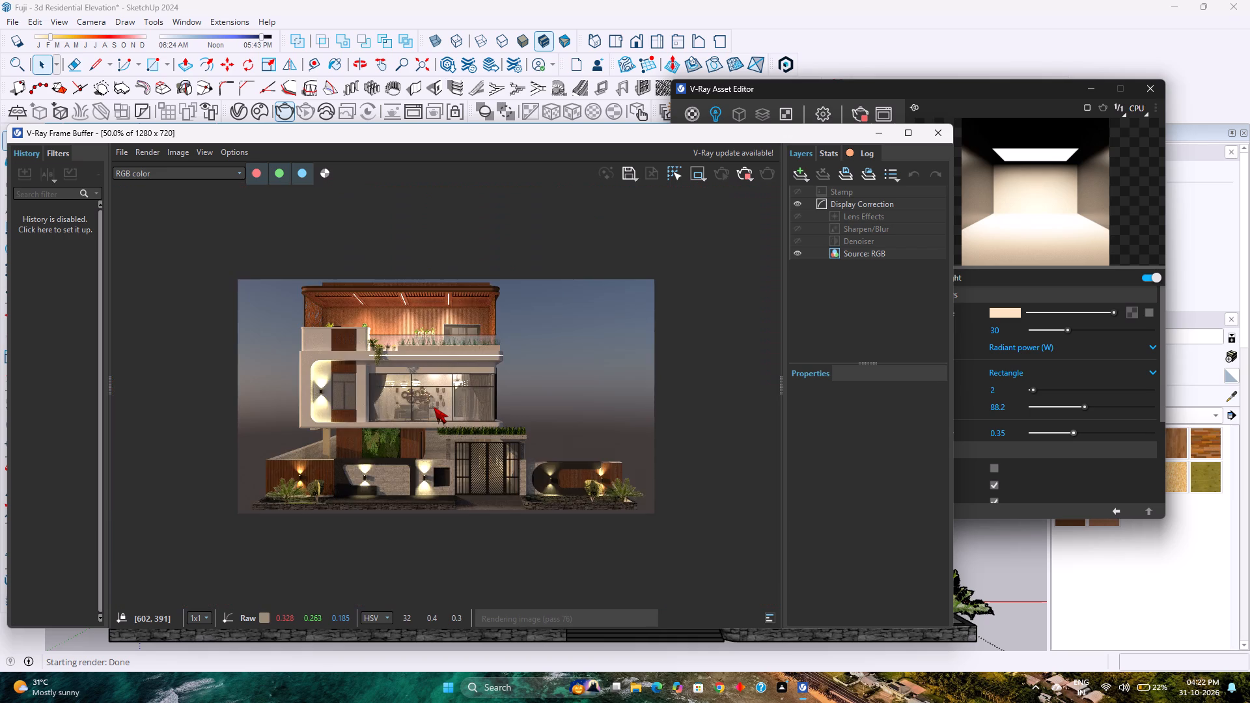
scroll(434, 407, "up", 1)
scroll(434, 407, "down", 1)
scroll(432, 407, "up", 1)
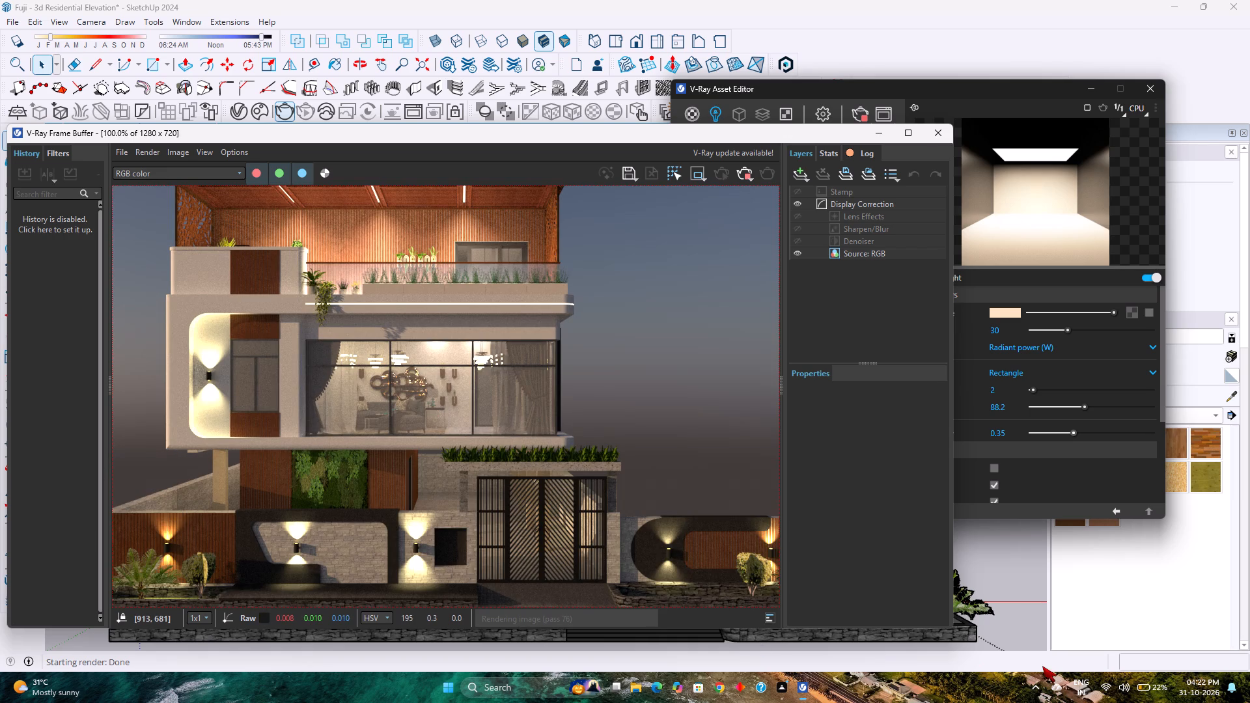
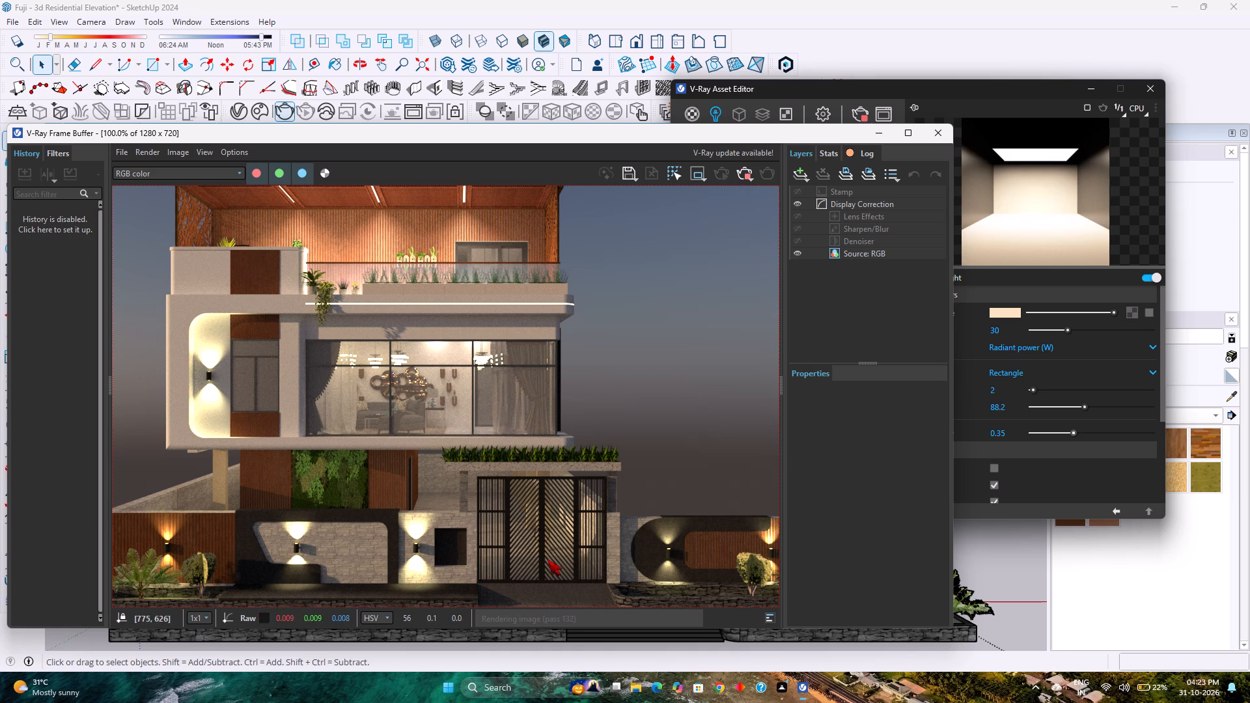
Review the sky backdrop, terrace and first-floor facade in the refining render against the whole elevation.
scroll(630, 302, "down", 1)
scroll(630, 302, "up", 1)
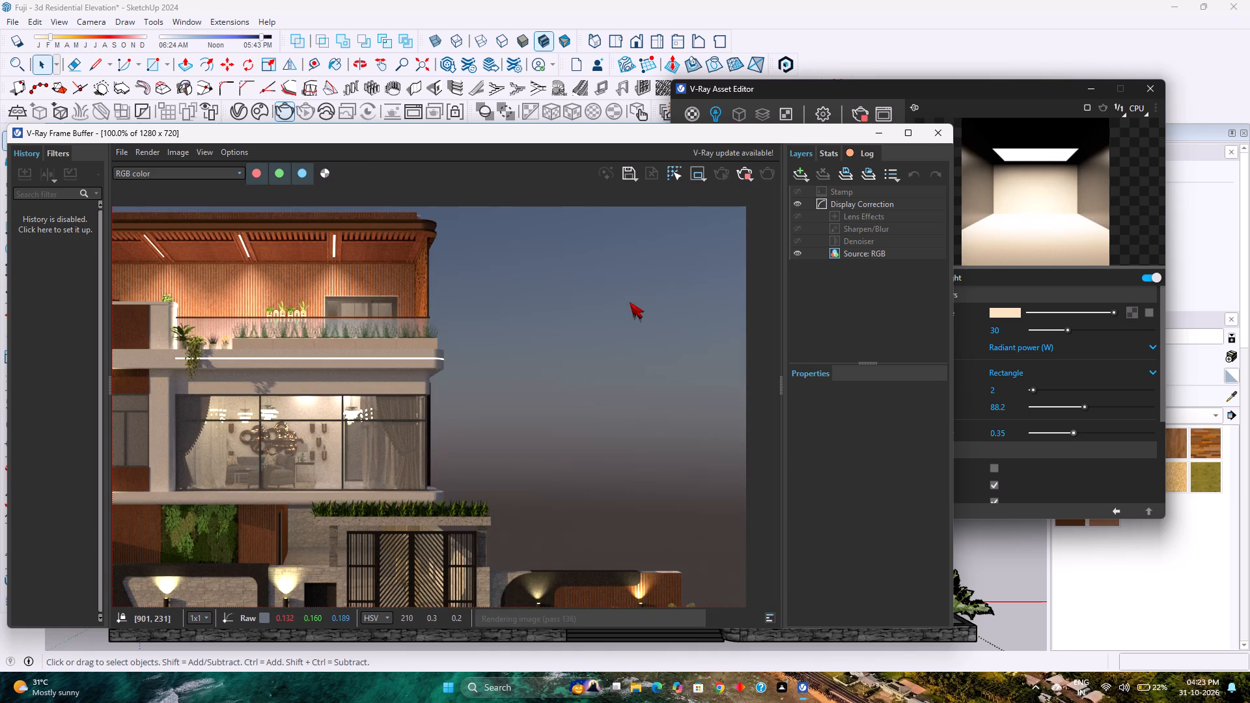
scroll(630, 302, "down", 1)
scroll(245, 362, "up", 1)
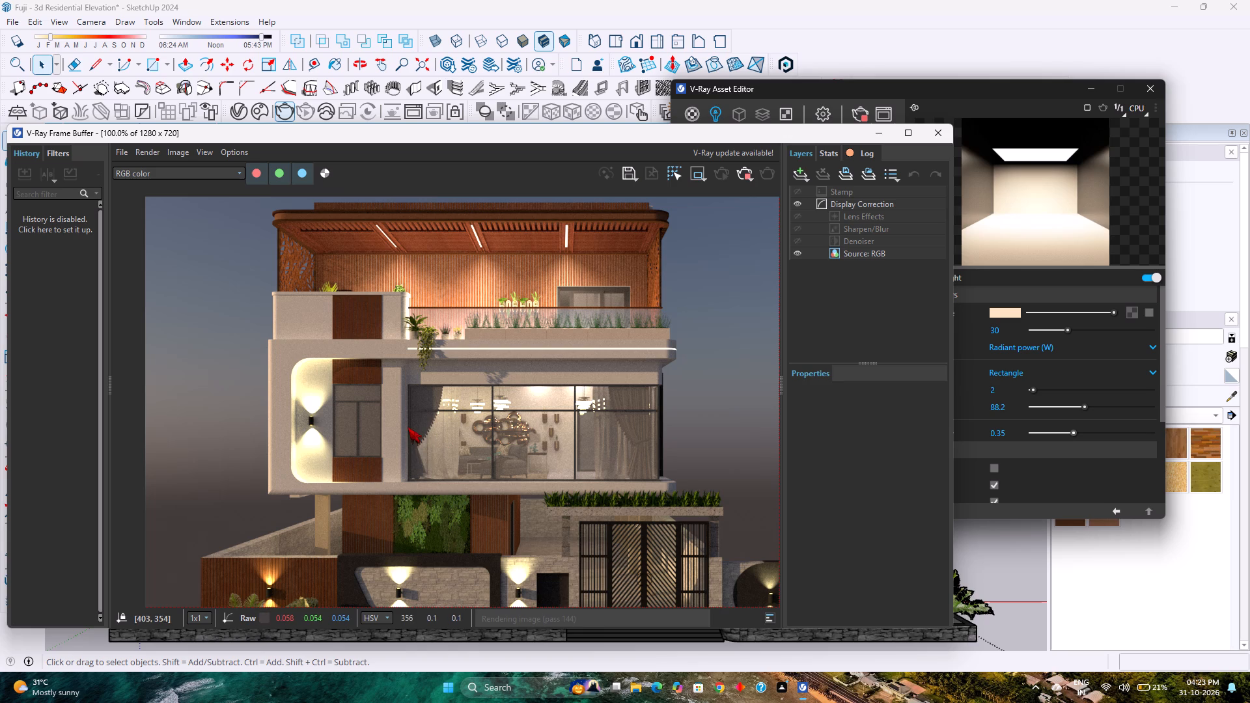
scroll(408, 426, "up", 1)
scroll(408, 426, "down", 2)
scroll(415, 426, "up", 1)
scroll(415, 426, "down", 1)
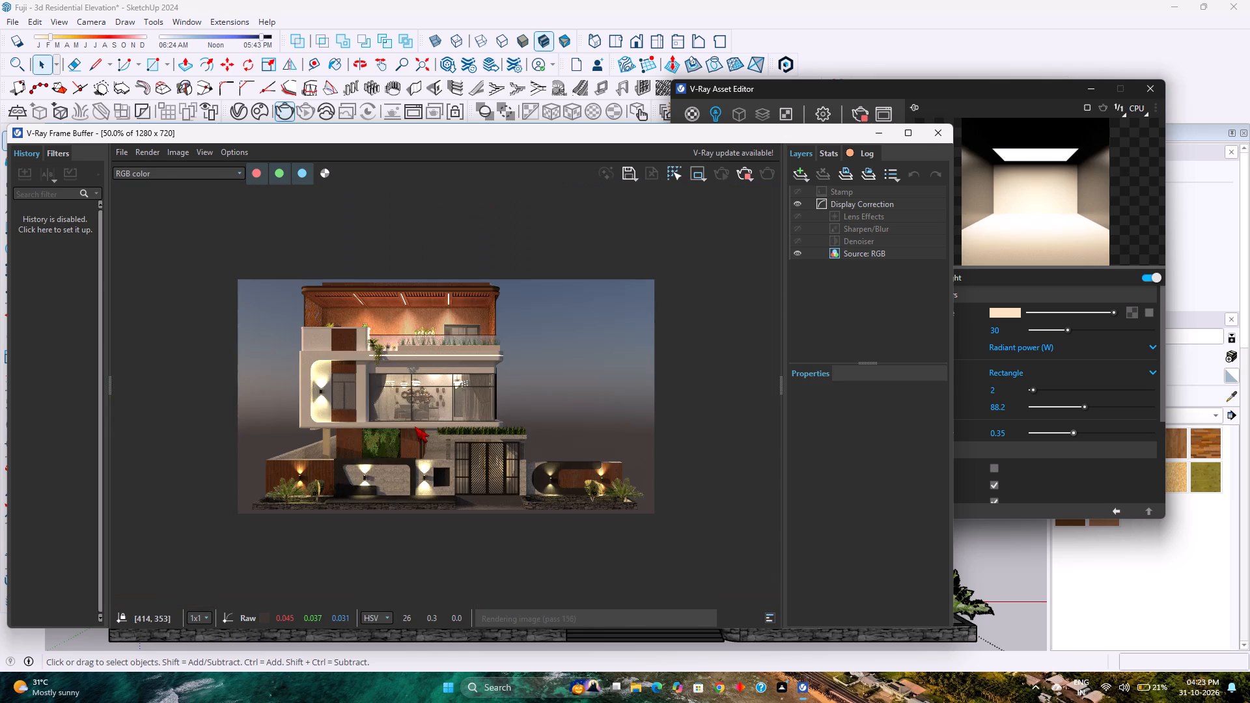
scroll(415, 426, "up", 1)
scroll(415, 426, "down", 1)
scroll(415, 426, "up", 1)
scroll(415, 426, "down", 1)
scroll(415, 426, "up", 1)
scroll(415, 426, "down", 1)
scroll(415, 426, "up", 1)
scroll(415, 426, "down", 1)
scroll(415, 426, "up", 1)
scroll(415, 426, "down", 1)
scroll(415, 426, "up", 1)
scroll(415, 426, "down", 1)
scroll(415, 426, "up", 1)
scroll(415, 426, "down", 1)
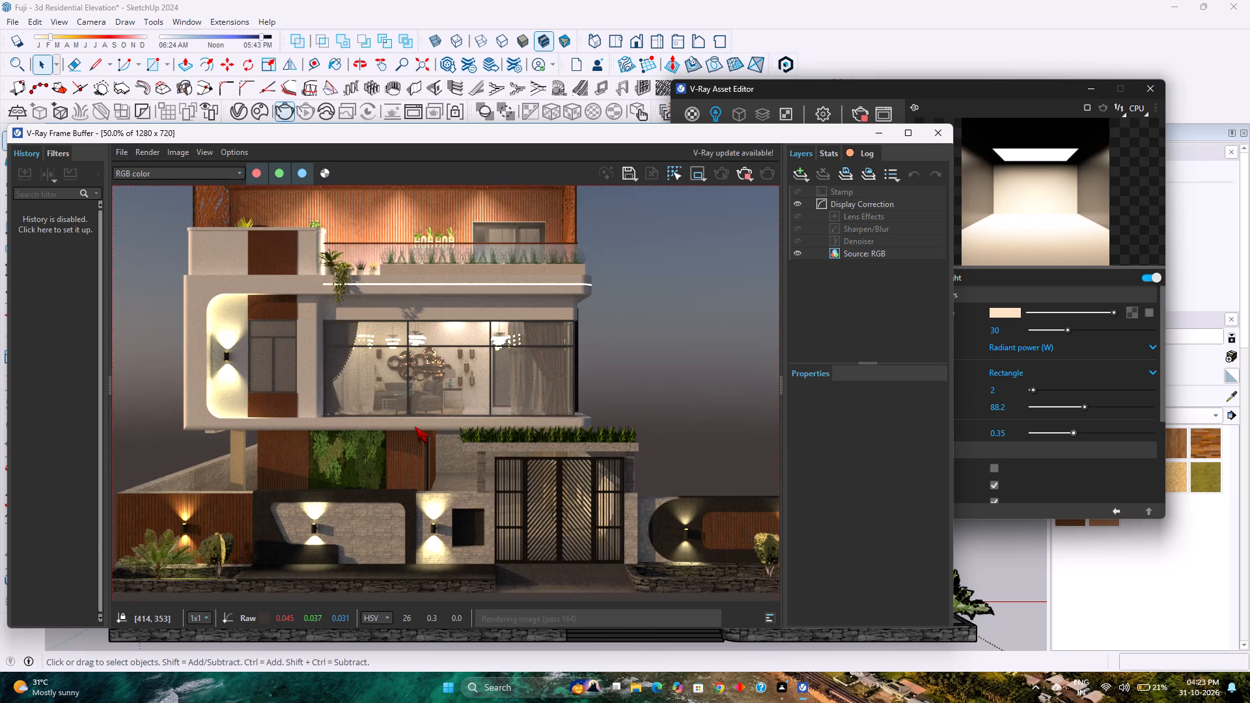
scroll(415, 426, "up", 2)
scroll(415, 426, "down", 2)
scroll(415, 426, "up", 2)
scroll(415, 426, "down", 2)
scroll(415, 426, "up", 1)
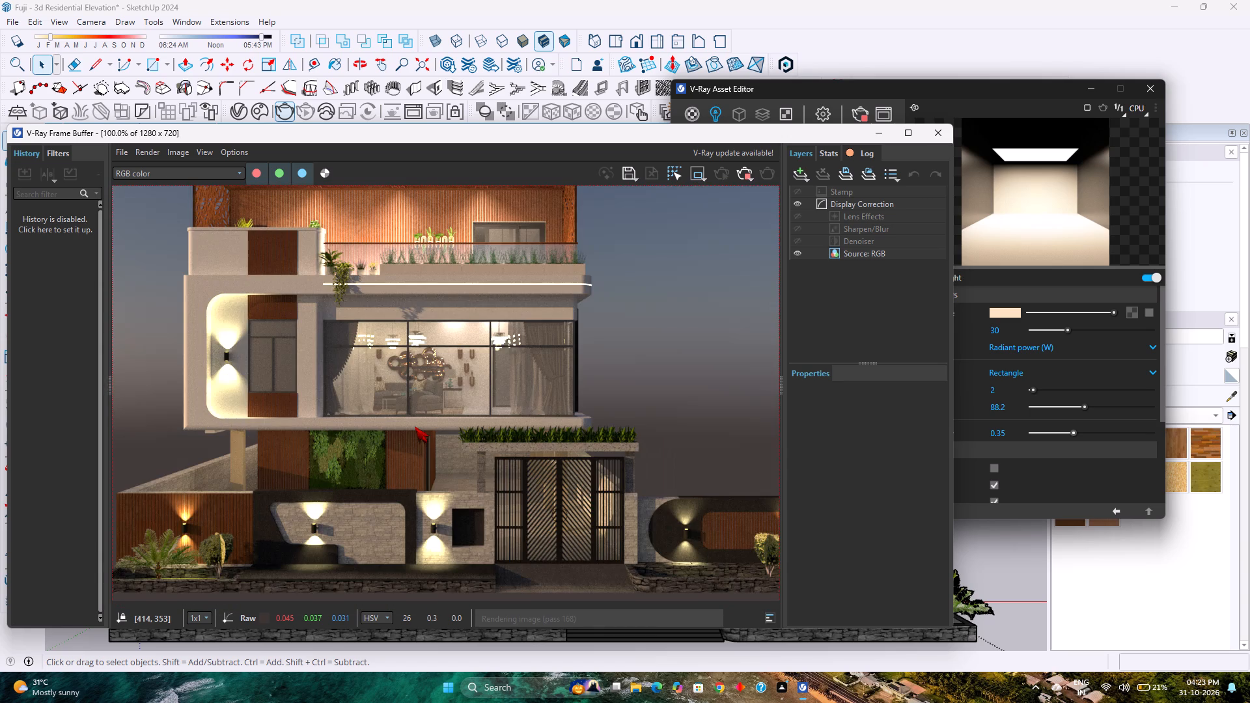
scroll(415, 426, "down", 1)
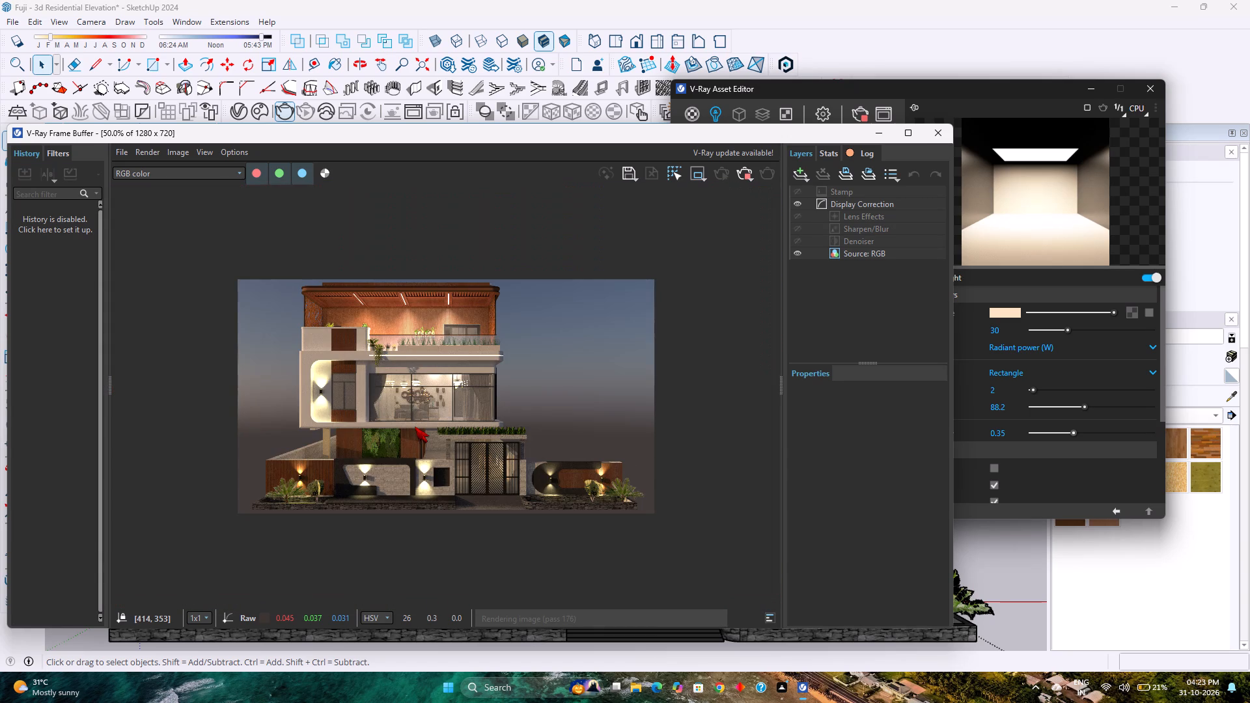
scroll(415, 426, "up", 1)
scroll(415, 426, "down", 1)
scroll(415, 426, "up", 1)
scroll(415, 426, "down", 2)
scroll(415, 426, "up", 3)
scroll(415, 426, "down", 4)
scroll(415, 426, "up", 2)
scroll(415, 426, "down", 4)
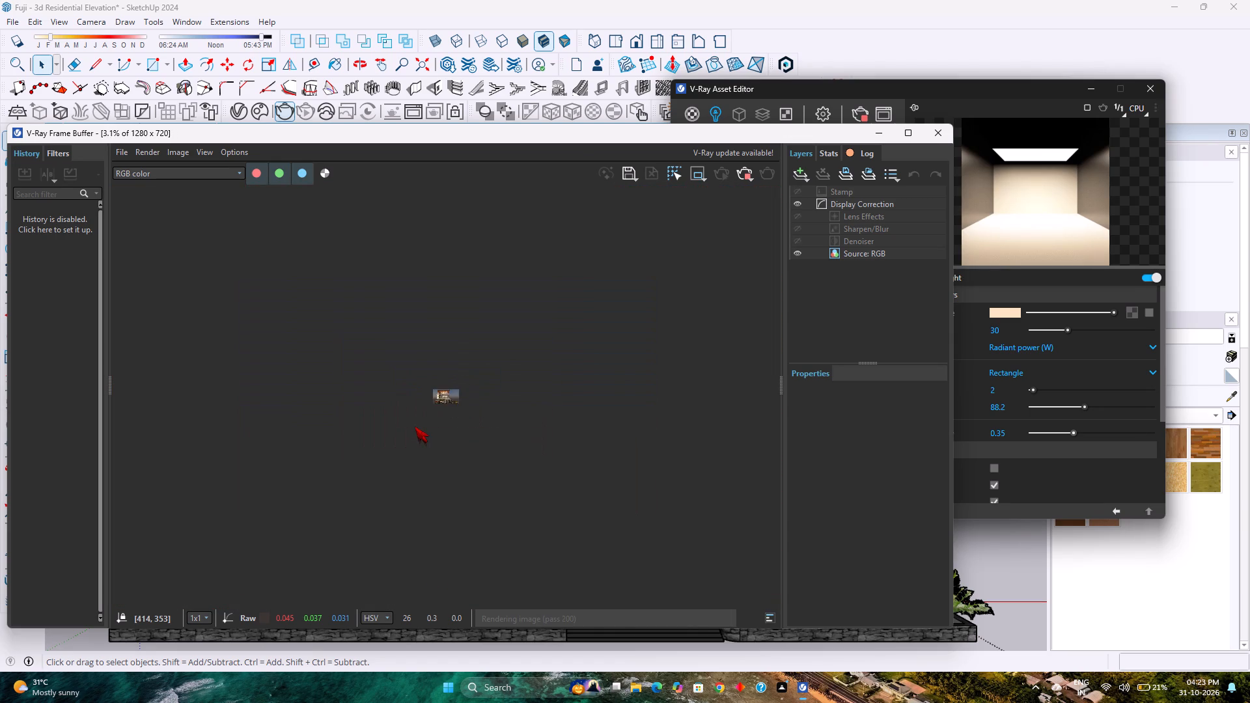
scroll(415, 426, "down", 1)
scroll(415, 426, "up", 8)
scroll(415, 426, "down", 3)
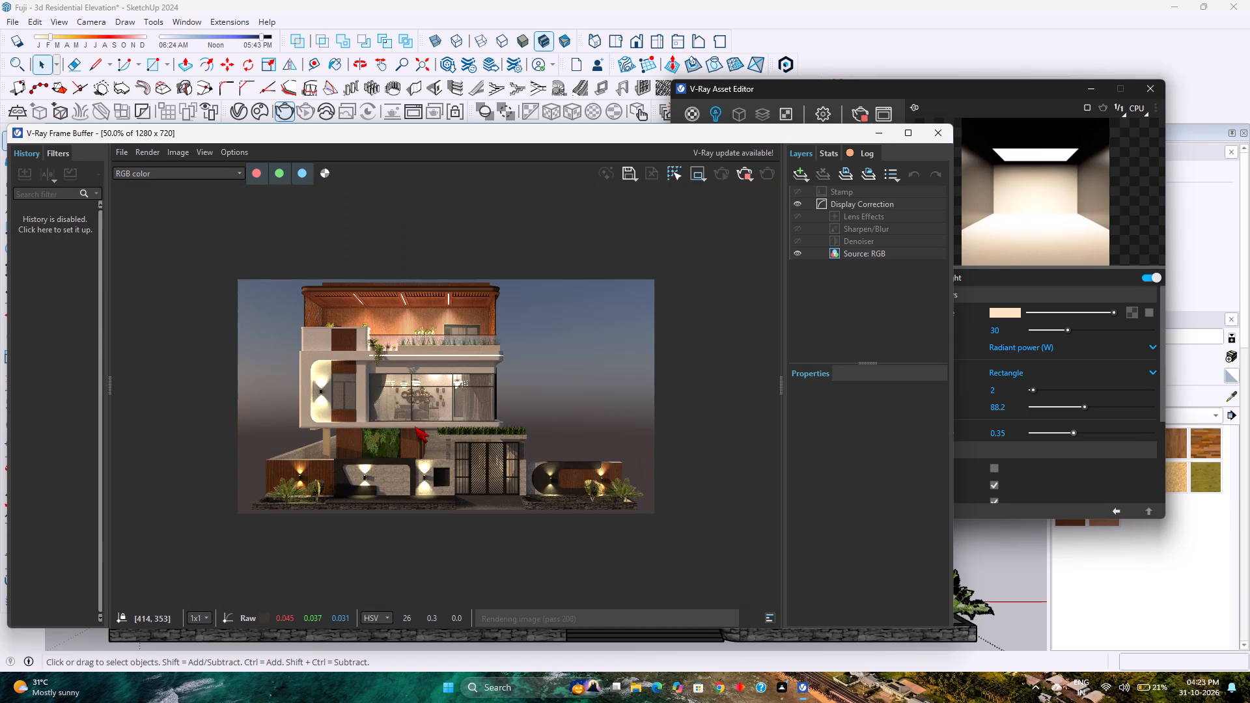
Examine the living room interior, pendant lights and facade wall light up close in the render against the full facade.
scroll(377, 402, "up", 1)
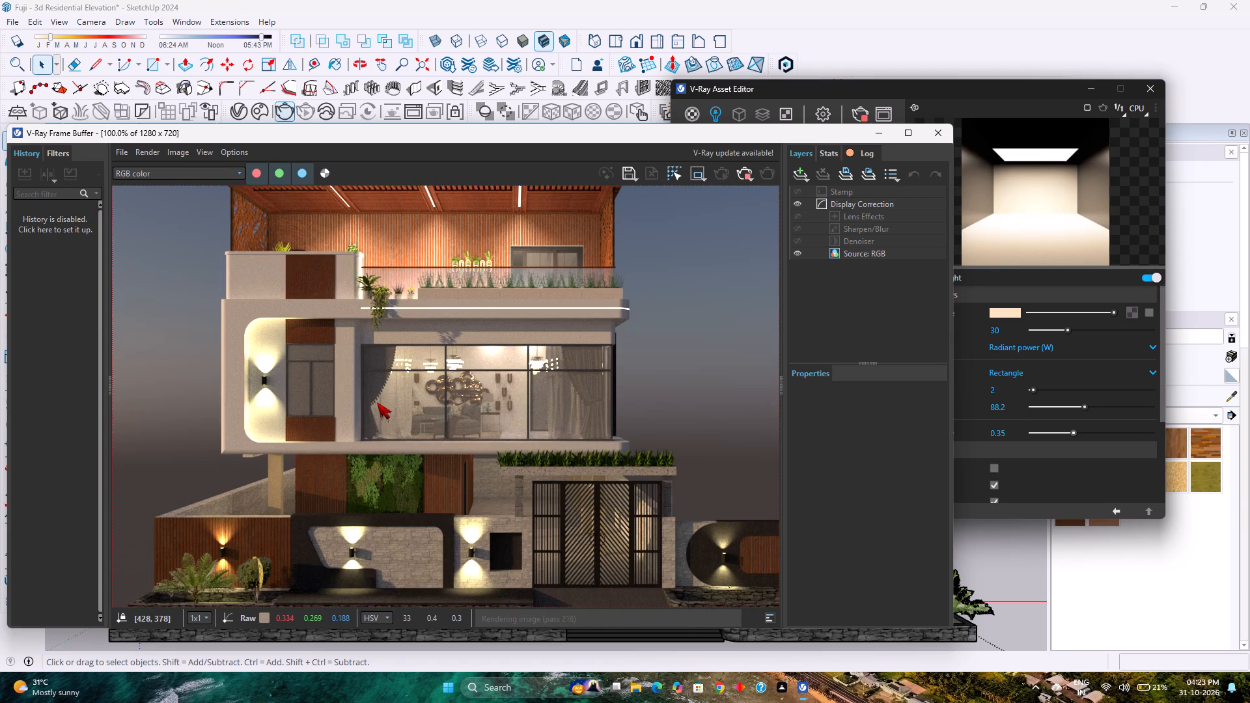
scroll(377, 402, "up", 1)
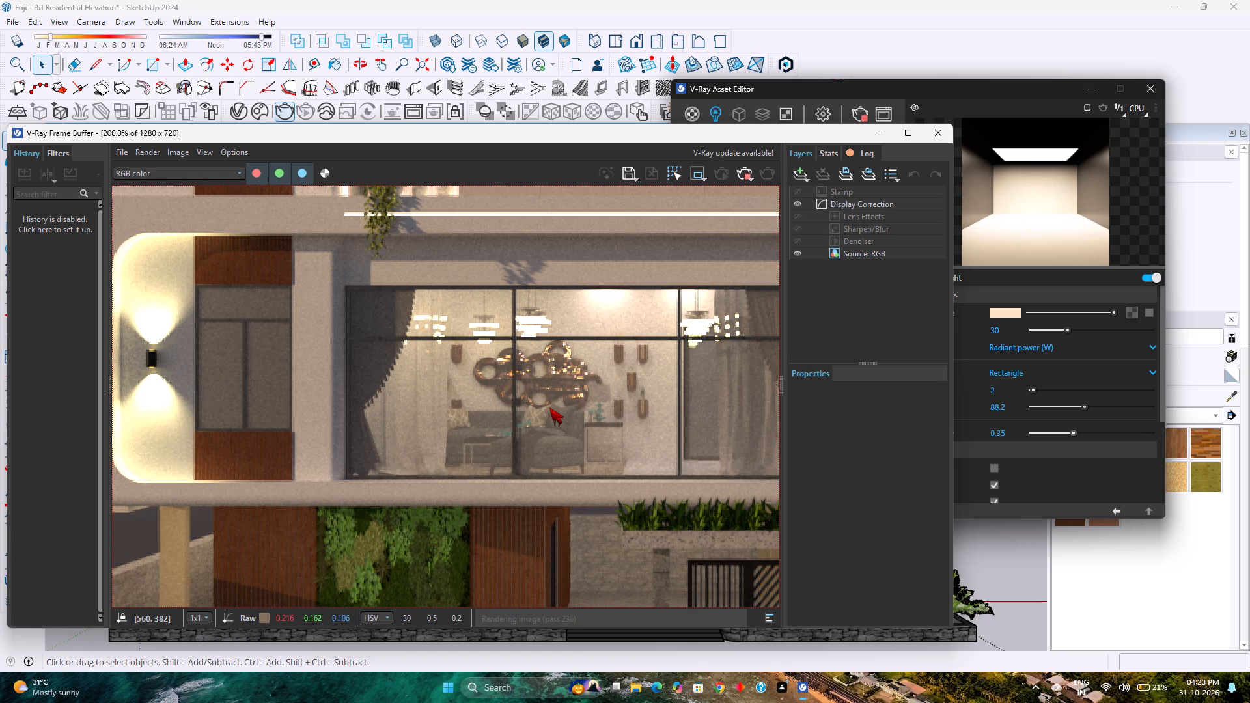
scroll(549, 407, "down", 1)
scroll(549, 407, "up", 1)
scroll(549, 407, "down", 1)
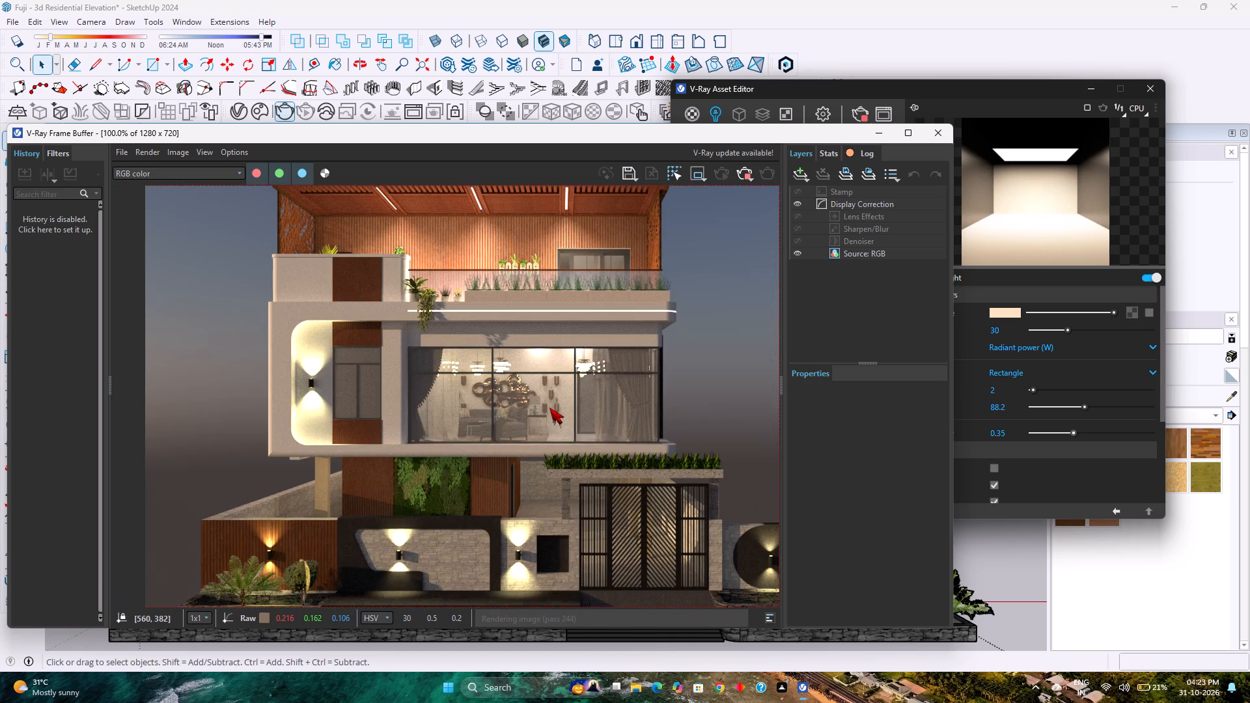
scroll(549, 407, "up", 1)
scroll(549, 407, "down", 1)
scroll(549, 407, "up", 1)
scroll(549, 407, "down", 1)
scroll(549, 407, "up", 1)
scroll(549, 407, "down", 1)
scroll(549, 407, "up", 1)
scroll(549, 407, "down", 1)
scroll(549, 407, "up", 1)
scroll(549, 407, "down", 3)
scroll(549, 407, "up", 2)
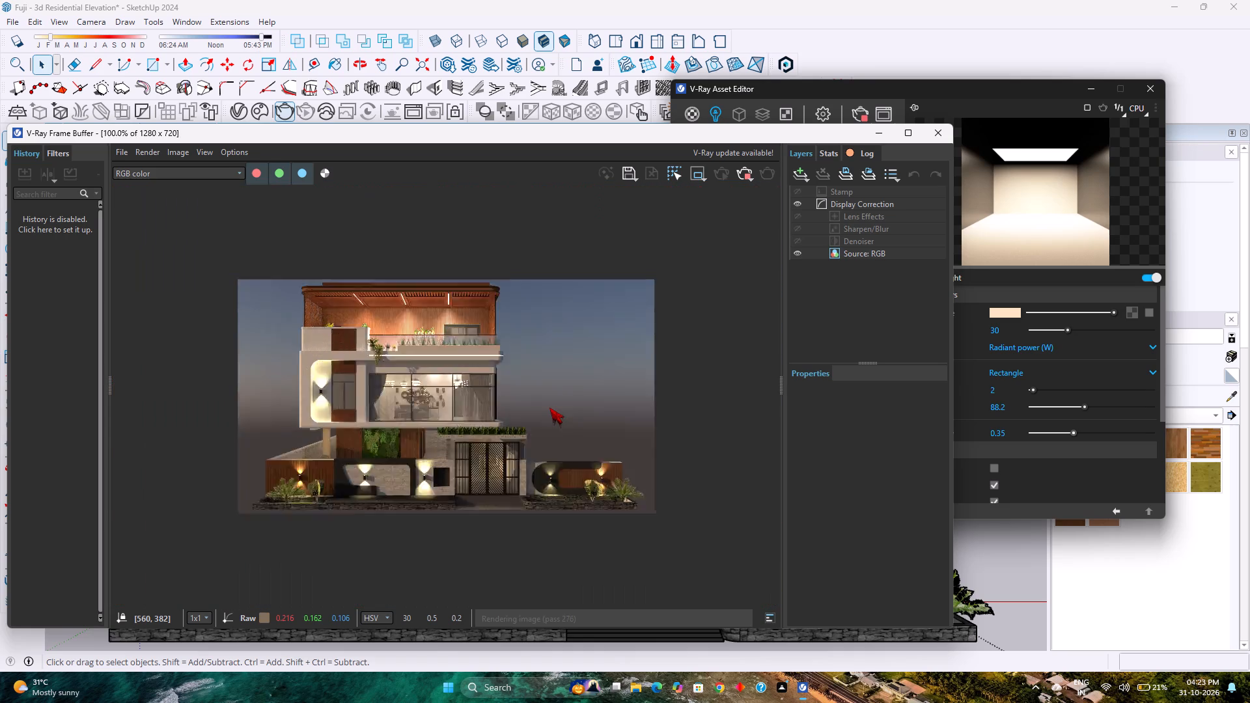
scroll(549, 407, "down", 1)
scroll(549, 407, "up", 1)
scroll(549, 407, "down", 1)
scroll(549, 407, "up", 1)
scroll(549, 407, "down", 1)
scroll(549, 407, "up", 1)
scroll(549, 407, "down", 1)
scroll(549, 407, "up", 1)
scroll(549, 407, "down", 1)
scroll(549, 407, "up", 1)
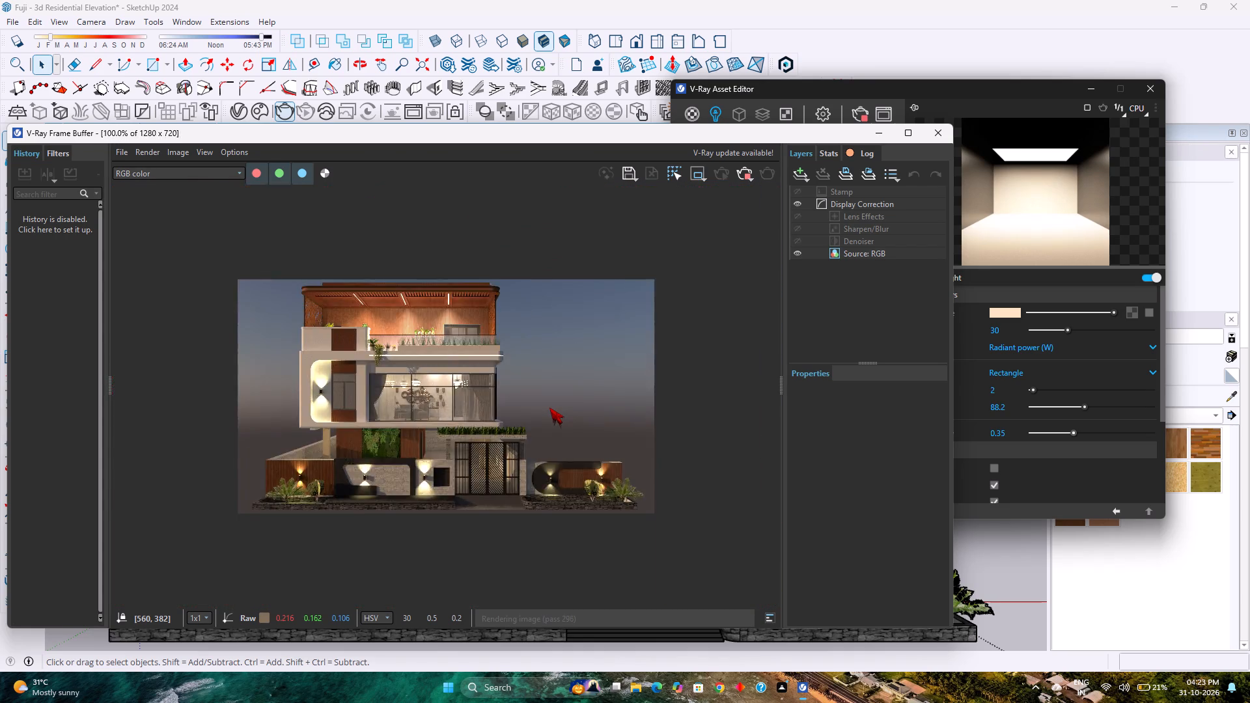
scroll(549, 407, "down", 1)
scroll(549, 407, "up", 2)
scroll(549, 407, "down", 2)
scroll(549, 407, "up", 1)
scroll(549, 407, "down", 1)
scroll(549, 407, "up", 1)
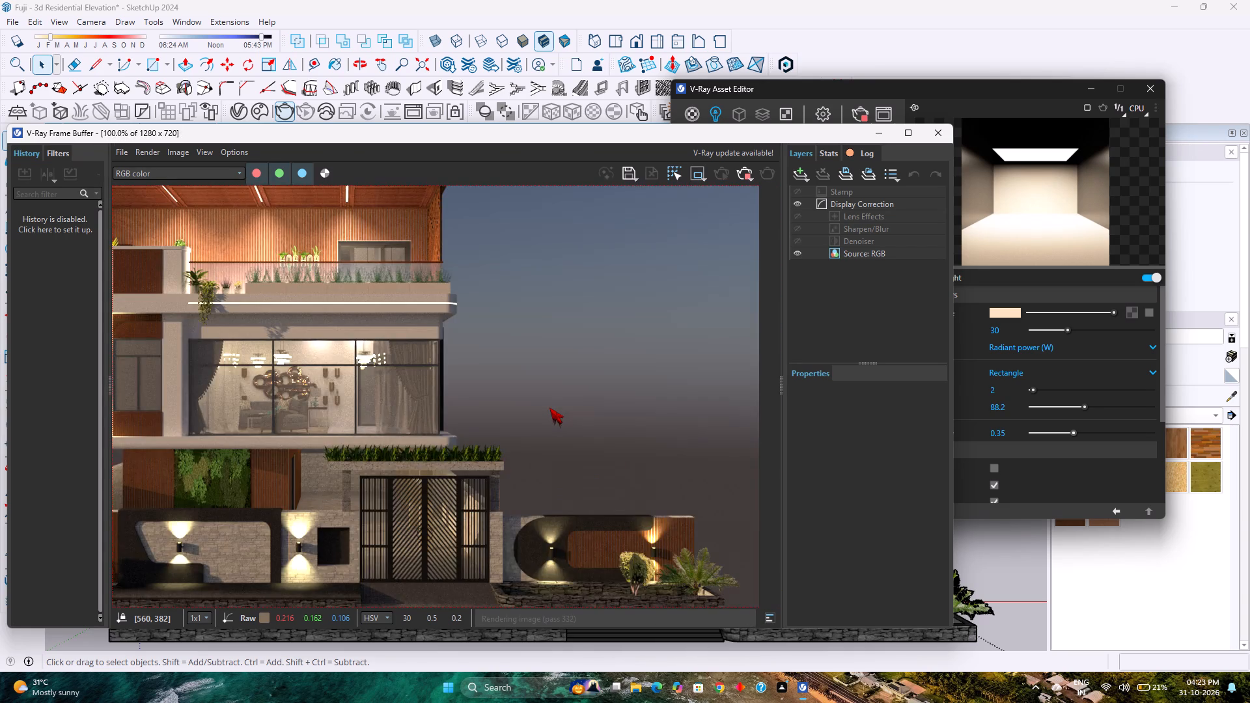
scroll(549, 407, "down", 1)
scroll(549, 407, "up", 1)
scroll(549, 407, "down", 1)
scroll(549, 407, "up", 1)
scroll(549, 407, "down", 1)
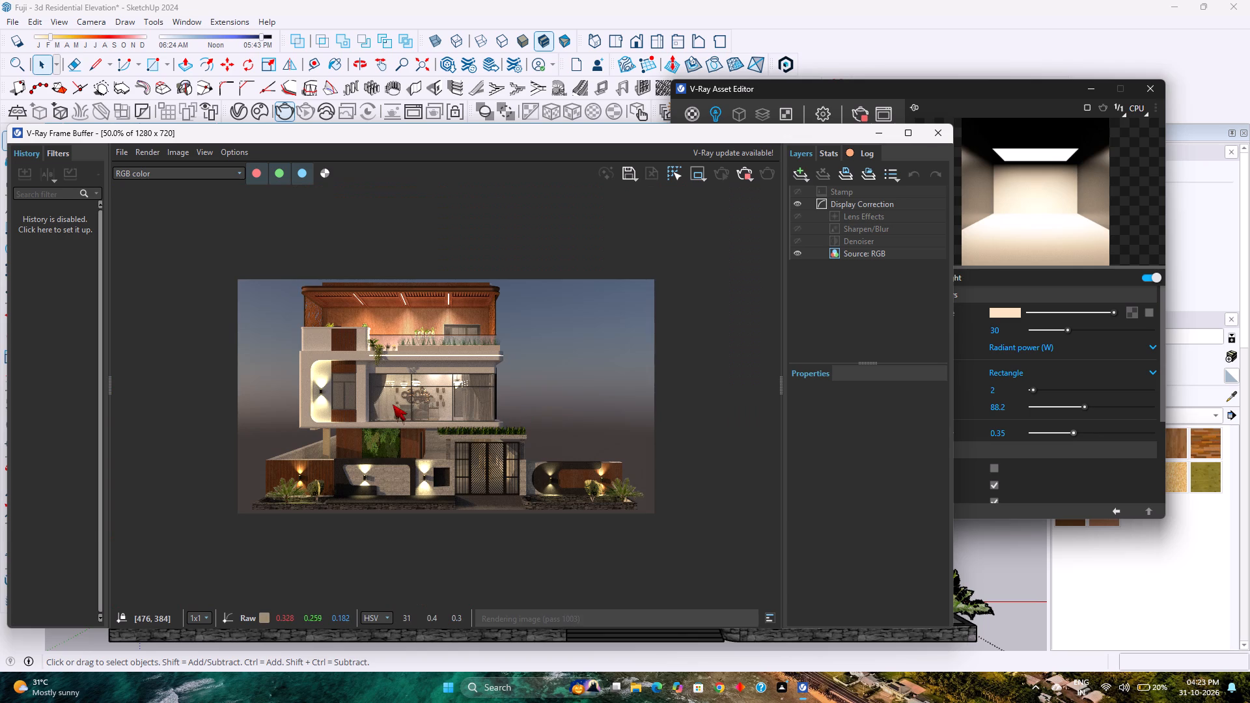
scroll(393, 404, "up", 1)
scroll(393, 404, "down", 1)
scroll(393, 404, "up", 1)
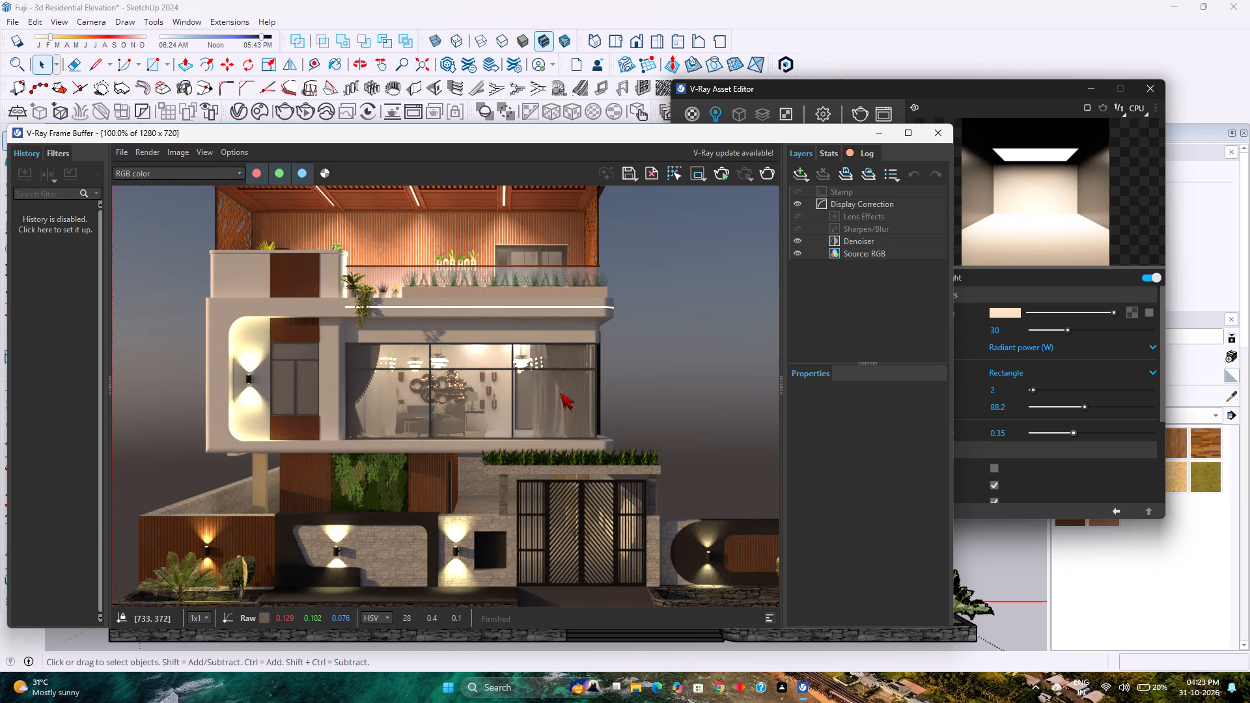
Review the denoised render's facade, interior glow and boundary wall lights at full size against the whole elevation.
scroll(560, 390, "down", 1)
scroll(560, 390, "up", 1)
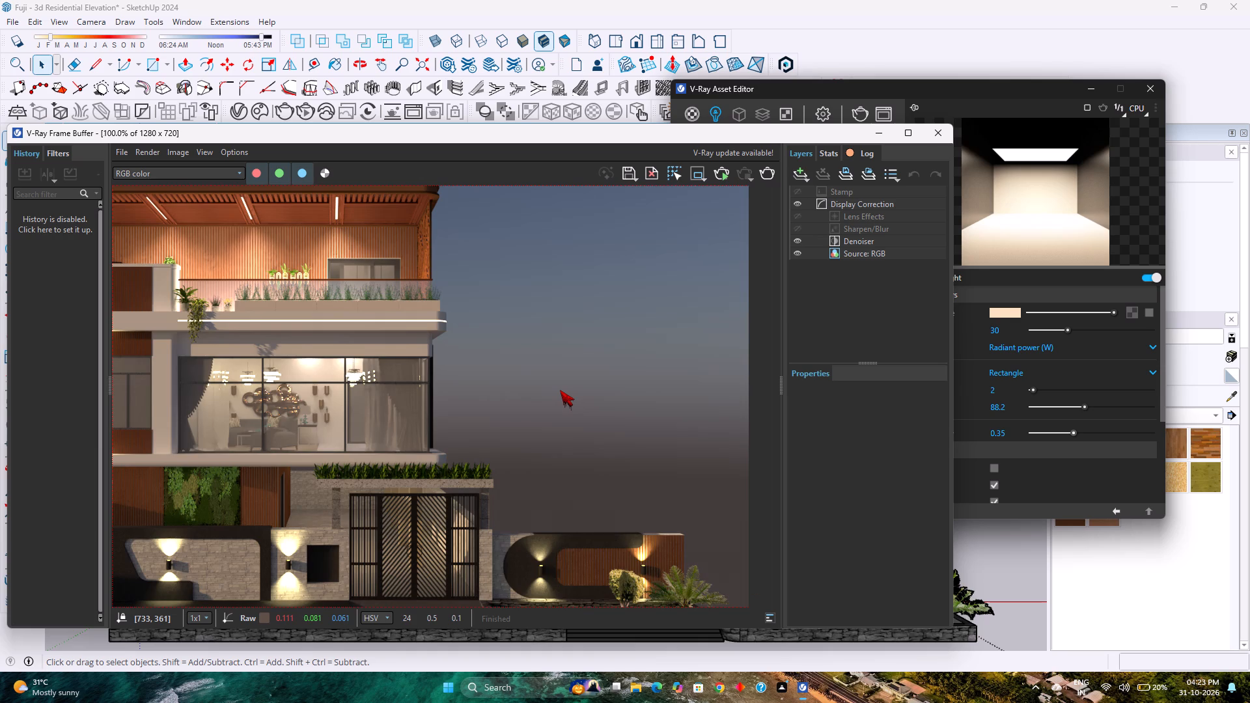
scroll(560, 390, "down", 1)
scroll(323, 382, "up", 1)
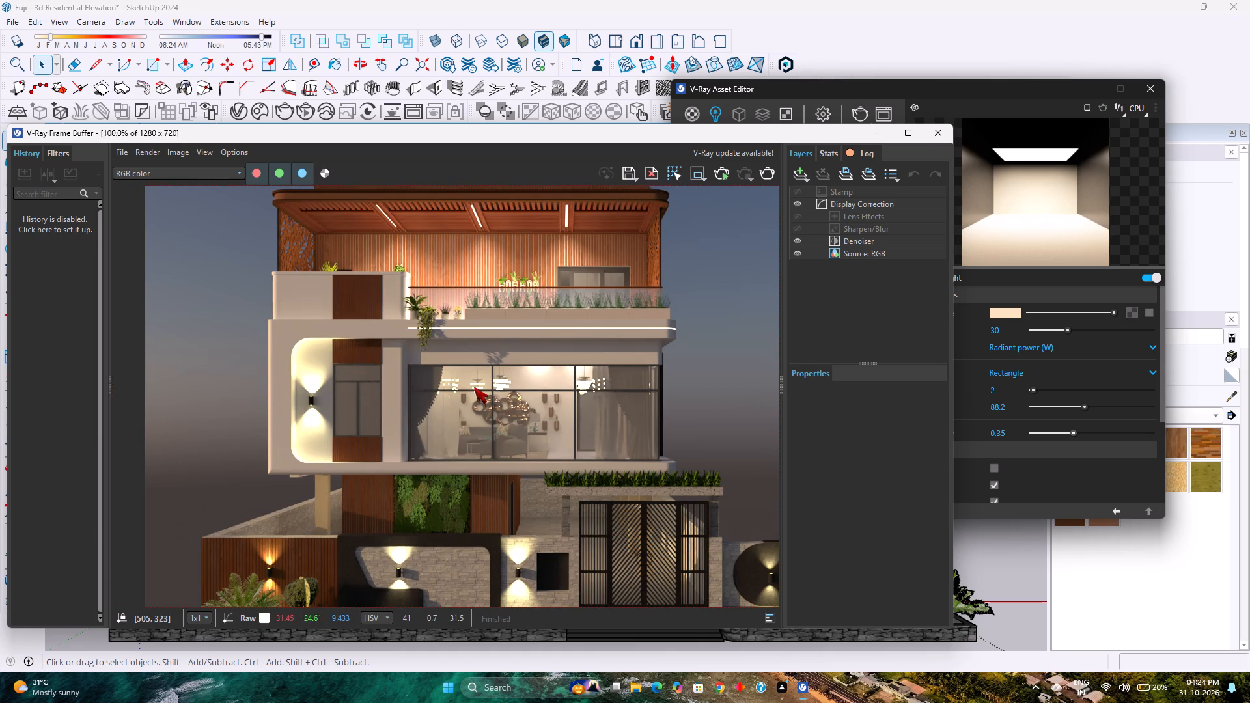
scroll(475, 387, "down", 1)
scroll(421, 382, "up", 1)
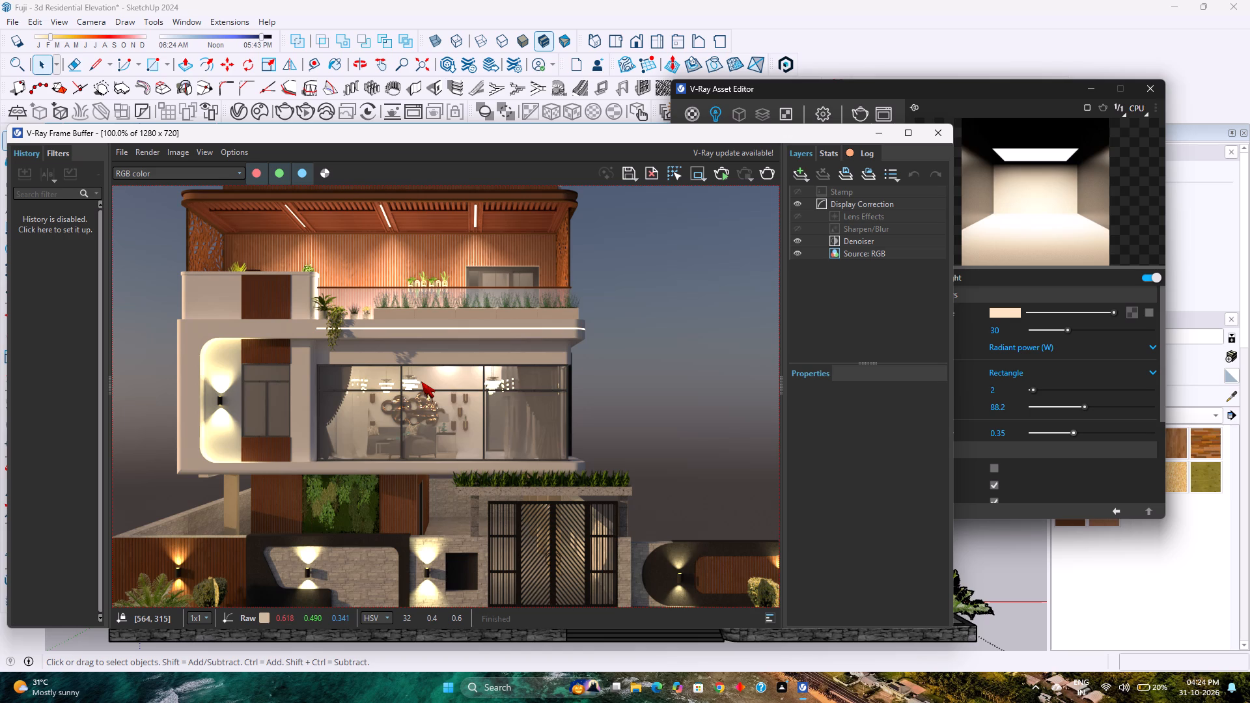
scroll(422, 381, "down", 1)
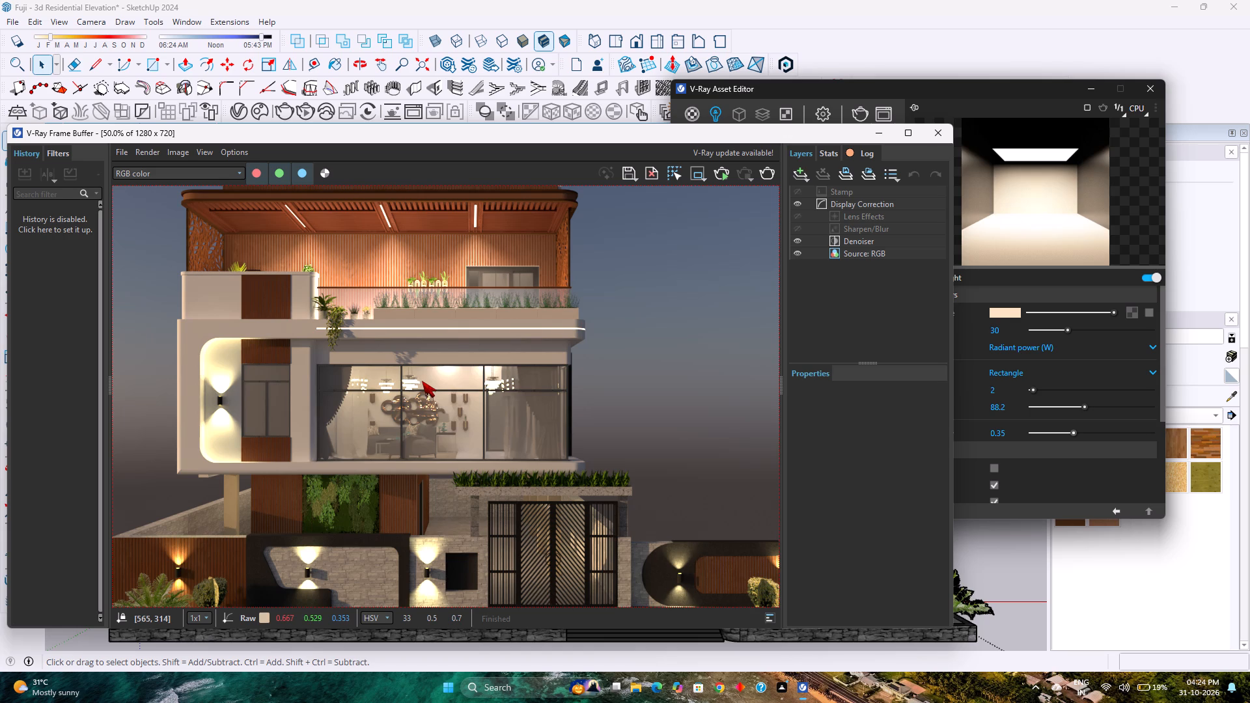
scroll(422, 381, "up", 1)
scroll(422, 381, "down", 1)
scroll(422, 381, "up", 1)
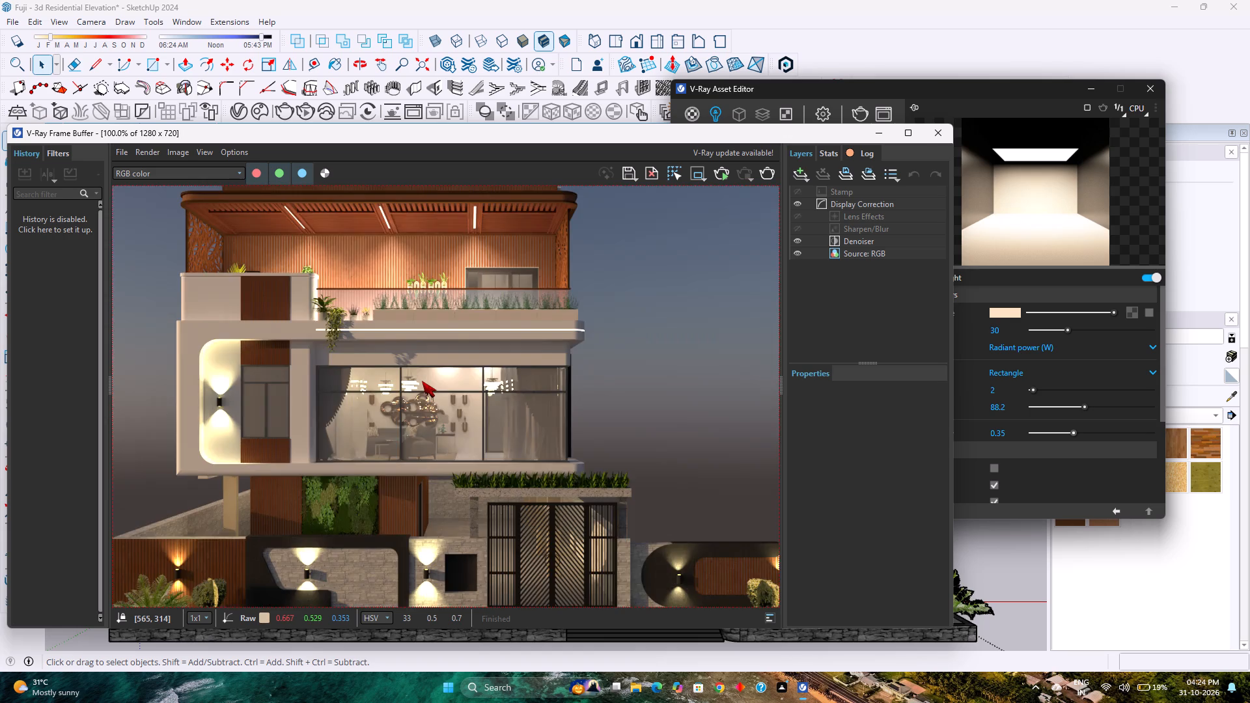
scroll(422, 381, "down", 1)
scroll(422, 381, "up", 1)
scroll(422, 381, "down", 1)
scroll(422, 381, "up", 1)
scroll(422, 381, "down", 1)
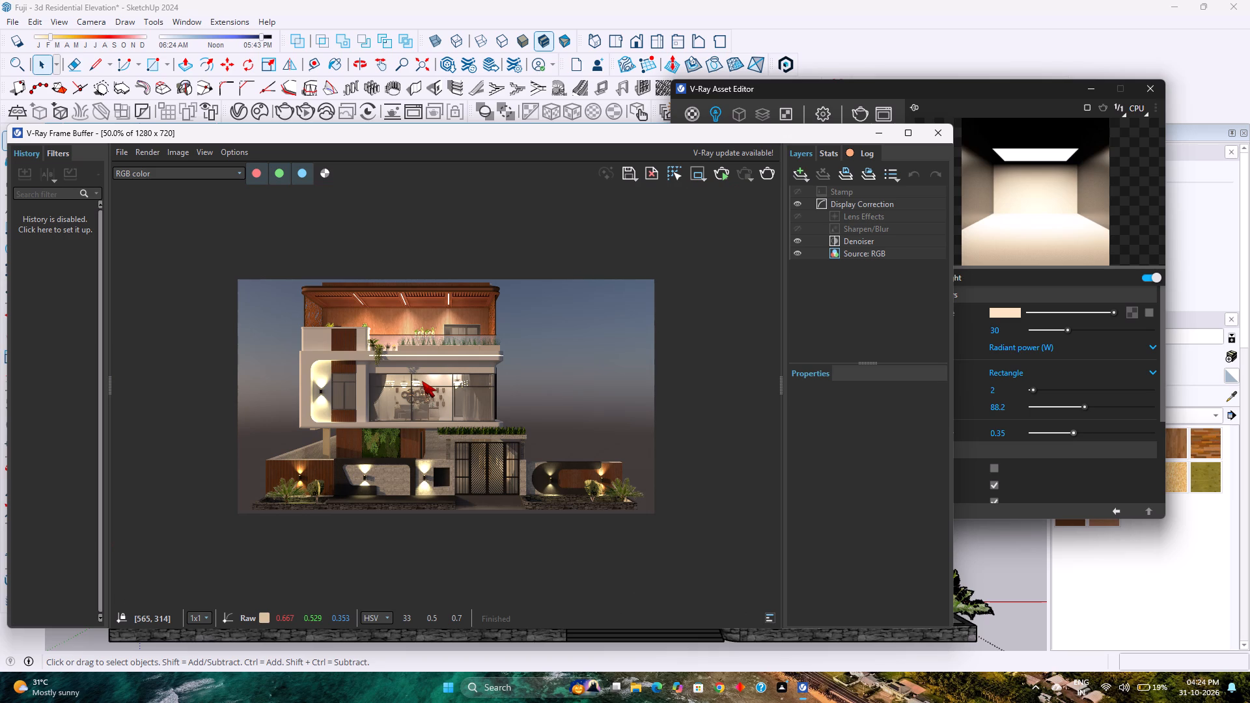
scroll(422, 381, "up", 1)
scroll(422, 381, "down", 1)
scroll(422, 381, "up", 1)
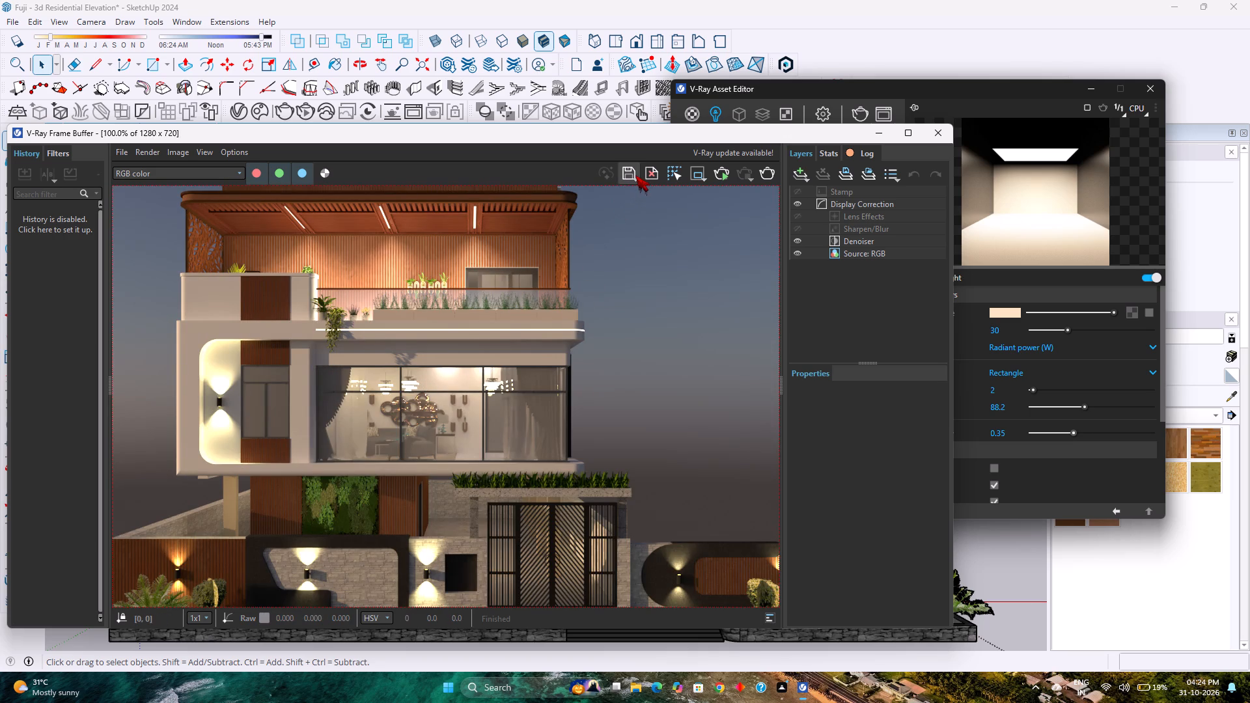
Save the finished front elevation render as a JPEG image named 1 in the Downloads folder.
left_click(635, 174)
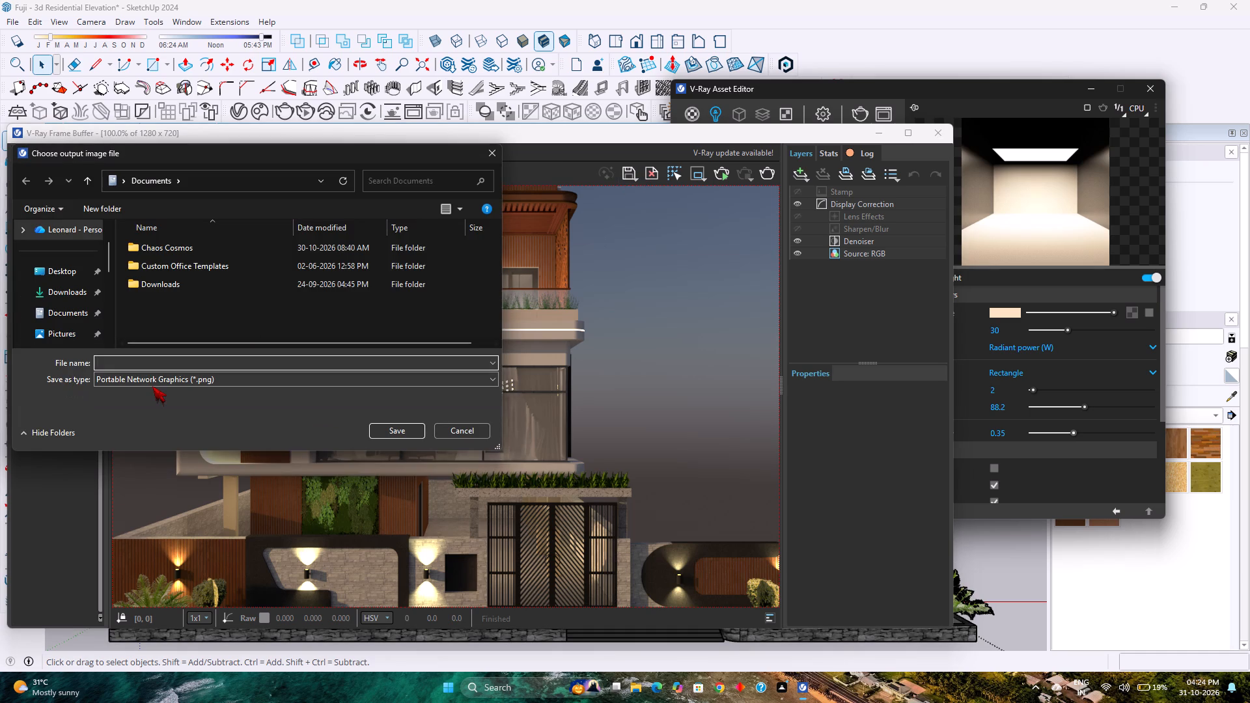
left_click(159, 385)
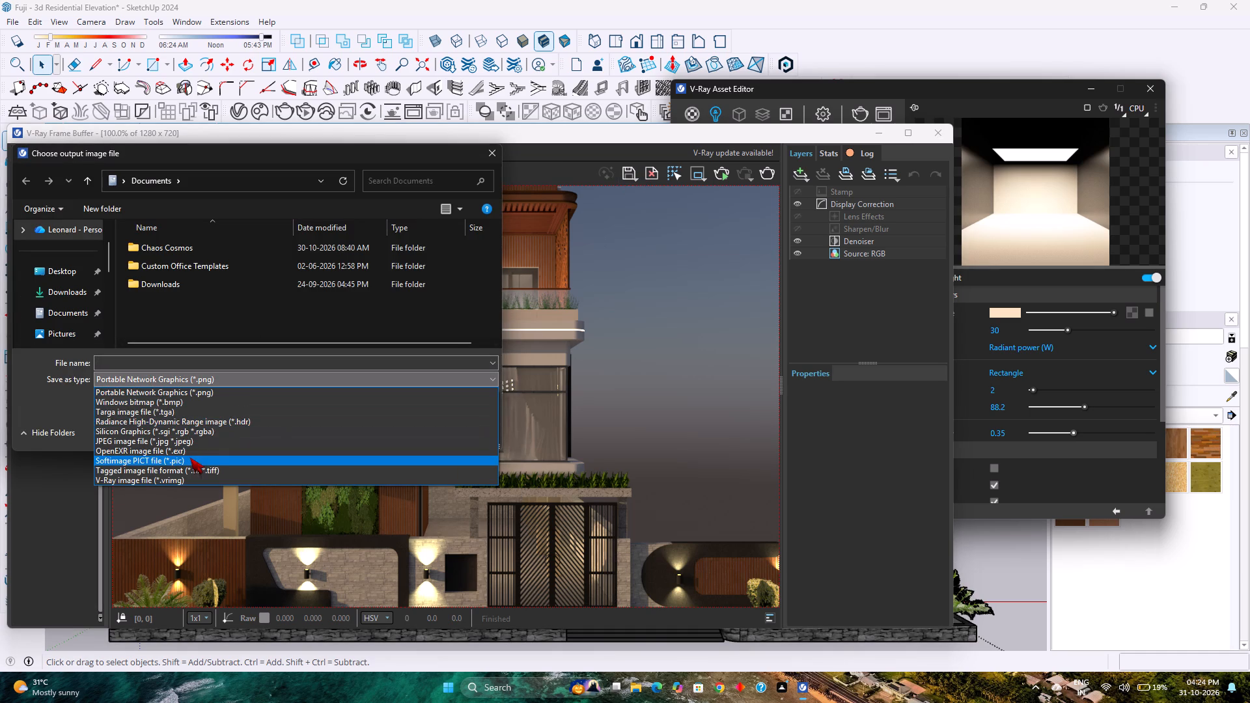
left_click(204, 443)
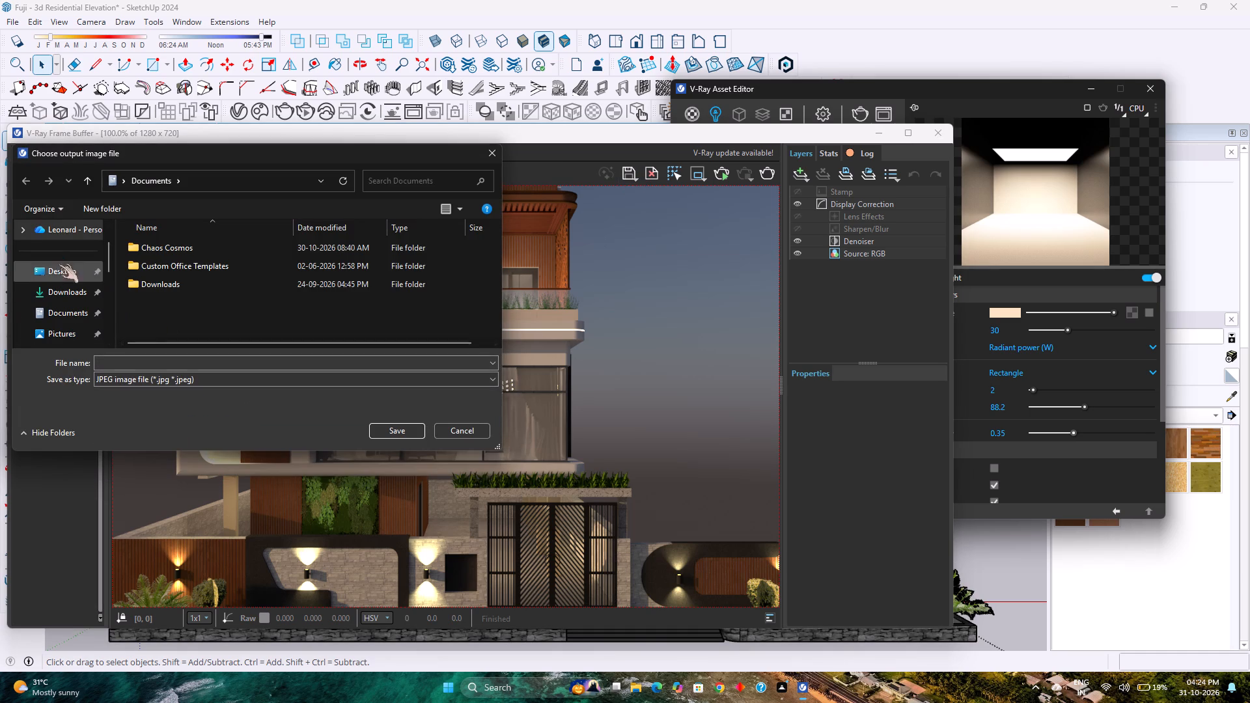
left_click(66, 288)
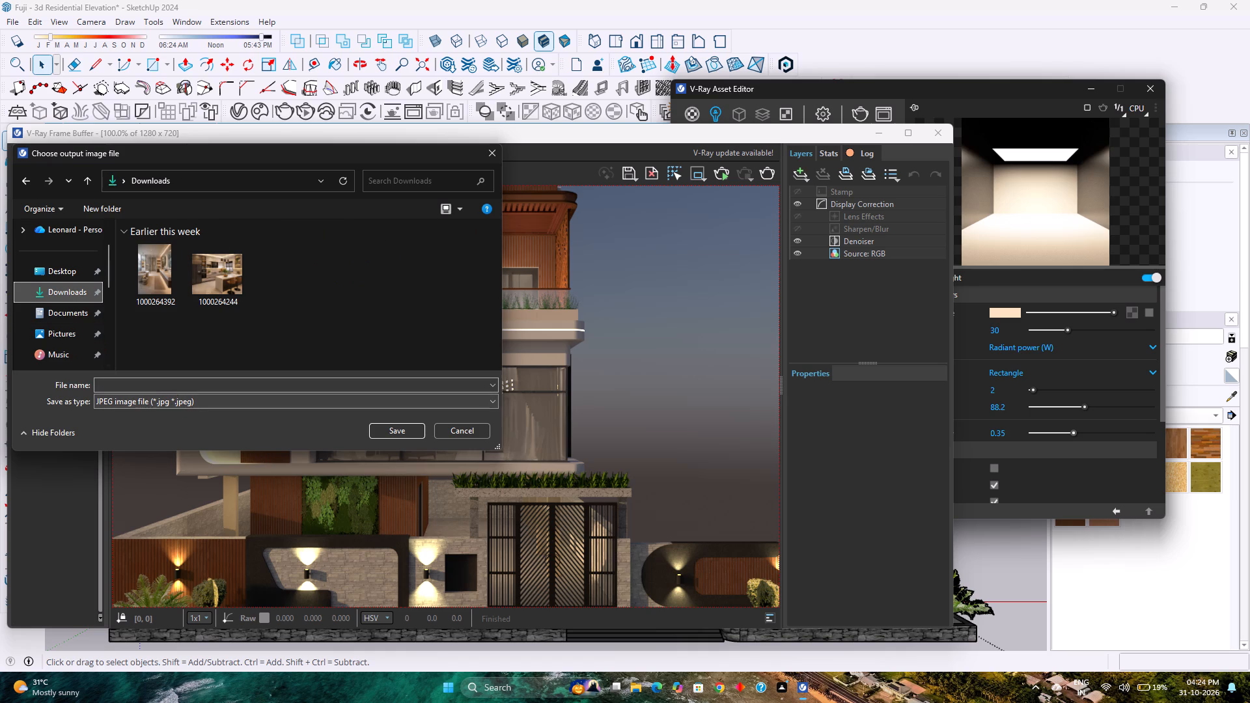
left_click(176, 386)
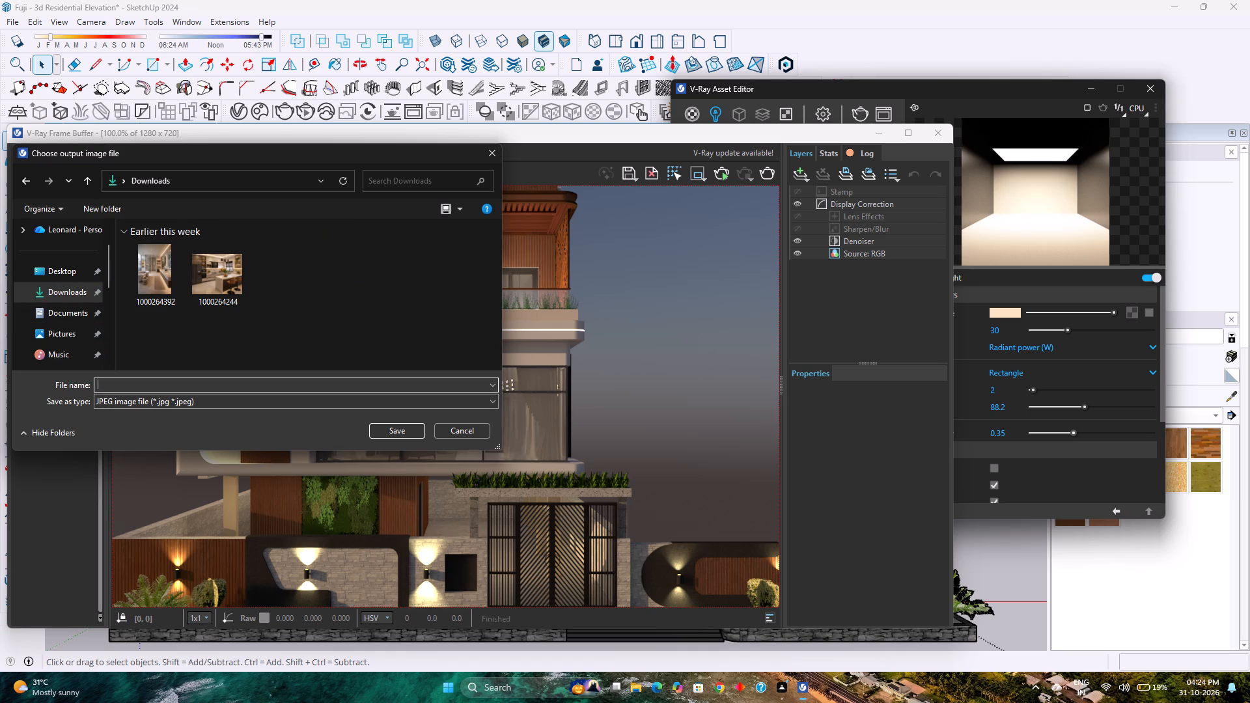
key("1")
key("Return")
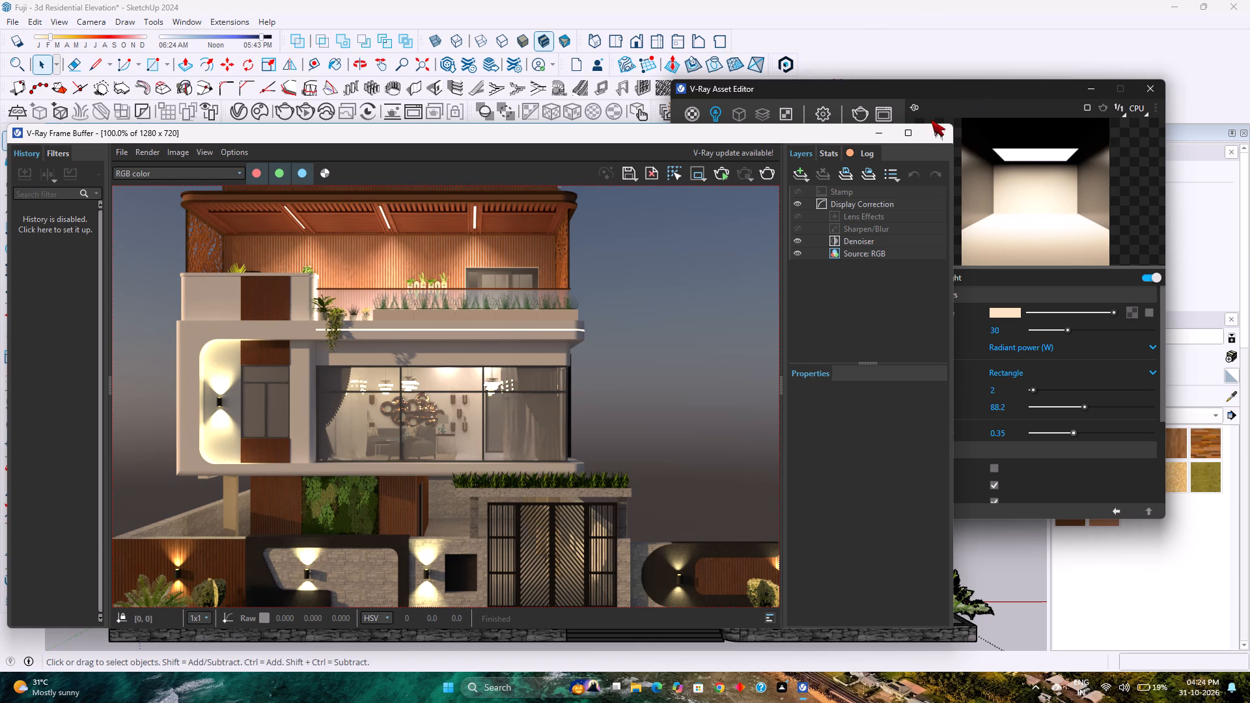
Switch the model from the flat front view to an isometric view and turn it toward the corner between front facade and dark side wall.
left_click(1089, 89)
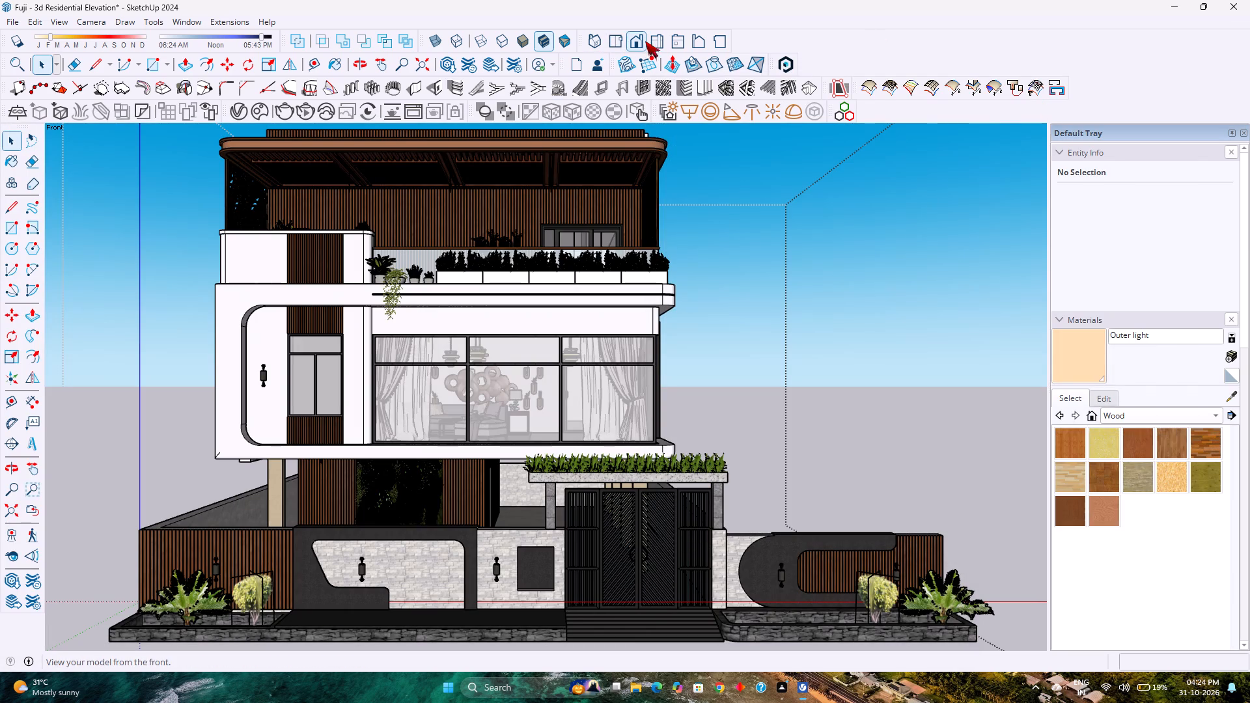
left_click(596, 42)
scroll(427, 299, "down", 4)
scroll(303, 405, "up", 2)
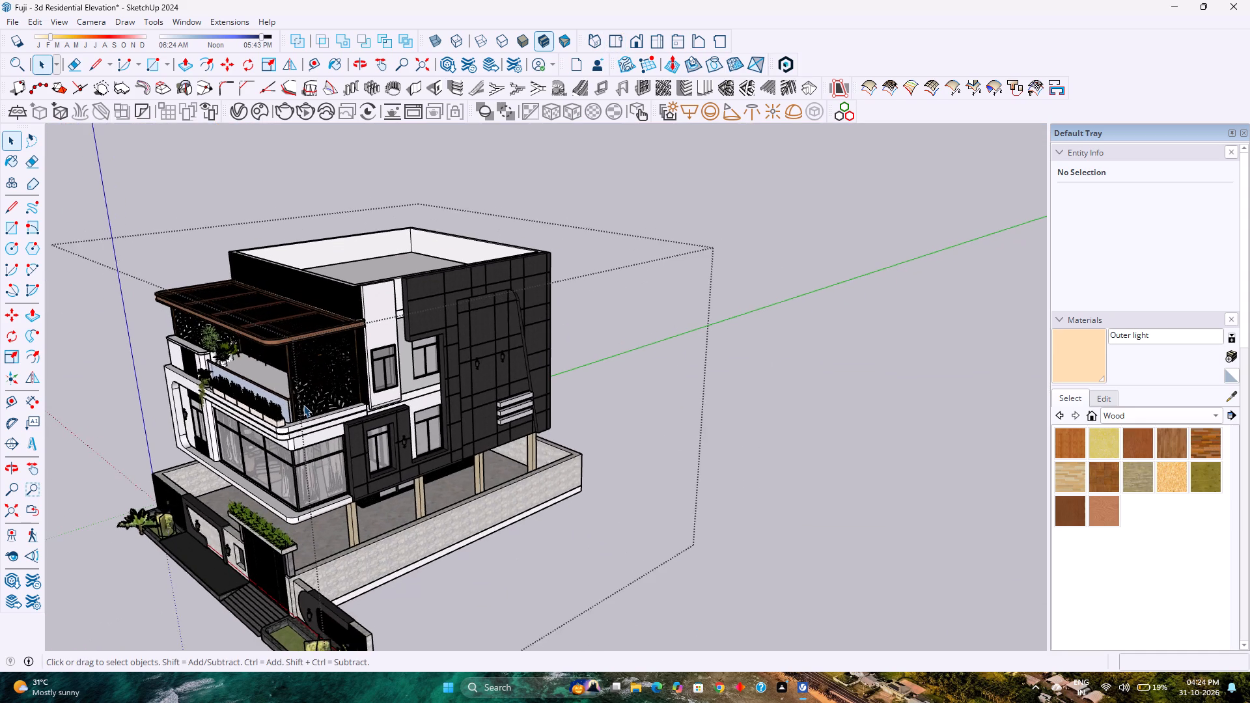
scroll(303, 405, "up", 2)
scroll(303, 405, "down", 4)
middle_click_drag(298, 415, 423, 386, "shift")
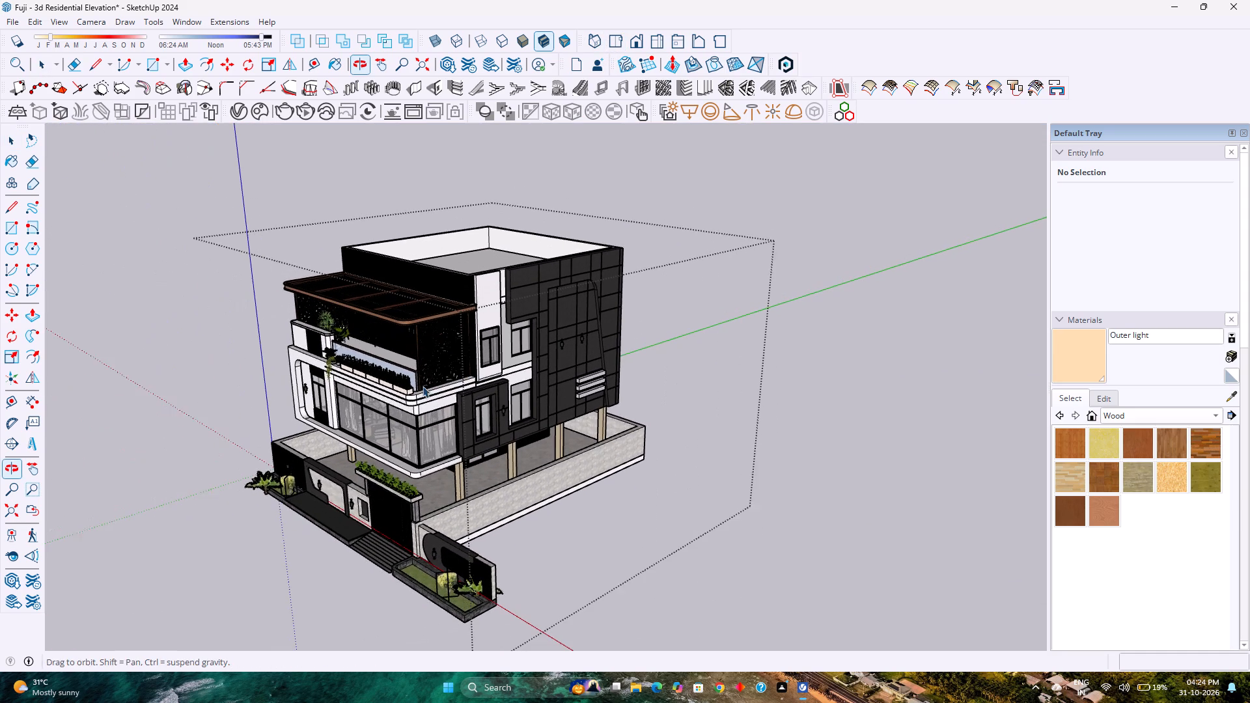
middle_click(423, 386, "shift")
middle_click(361, 405)
middle_click(361, 405)
middle_click_drag(369, 405, 428, 379)
scroll(429, 379, "down", 4)
scroll(429, 379, "up", 4)
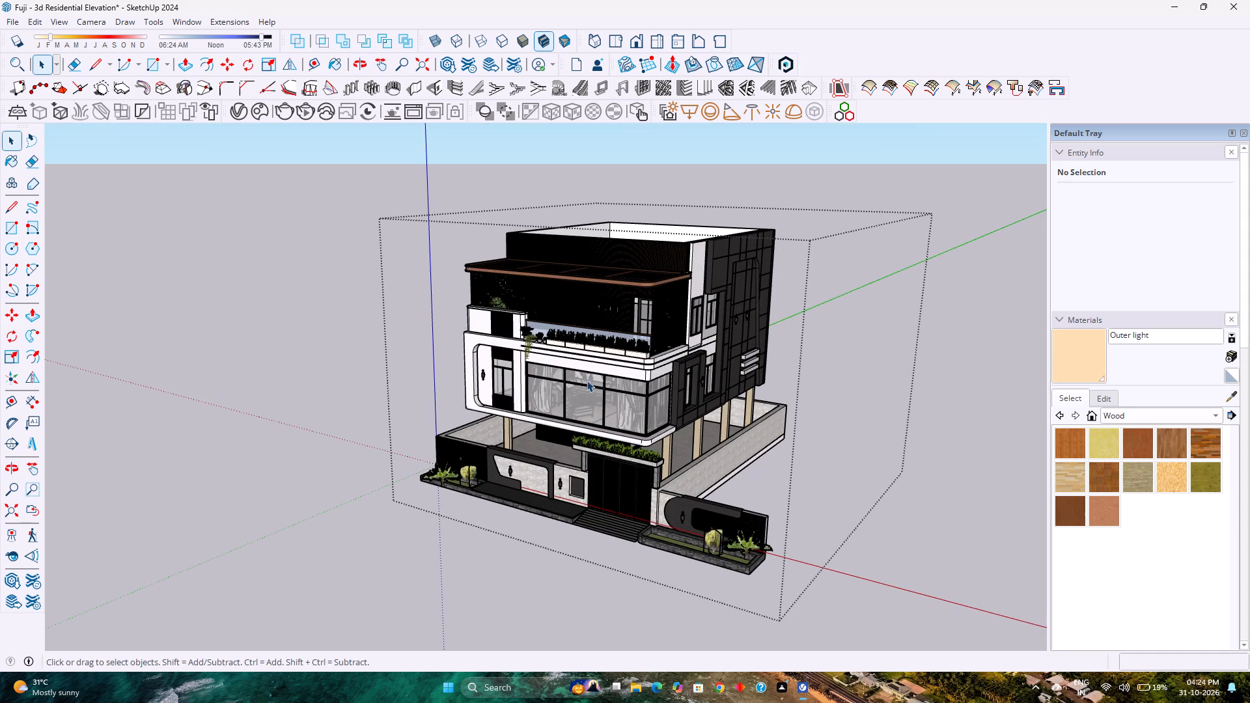
scroll(706, 406, "up", 4)
scroll(660, 396, "down", 2)
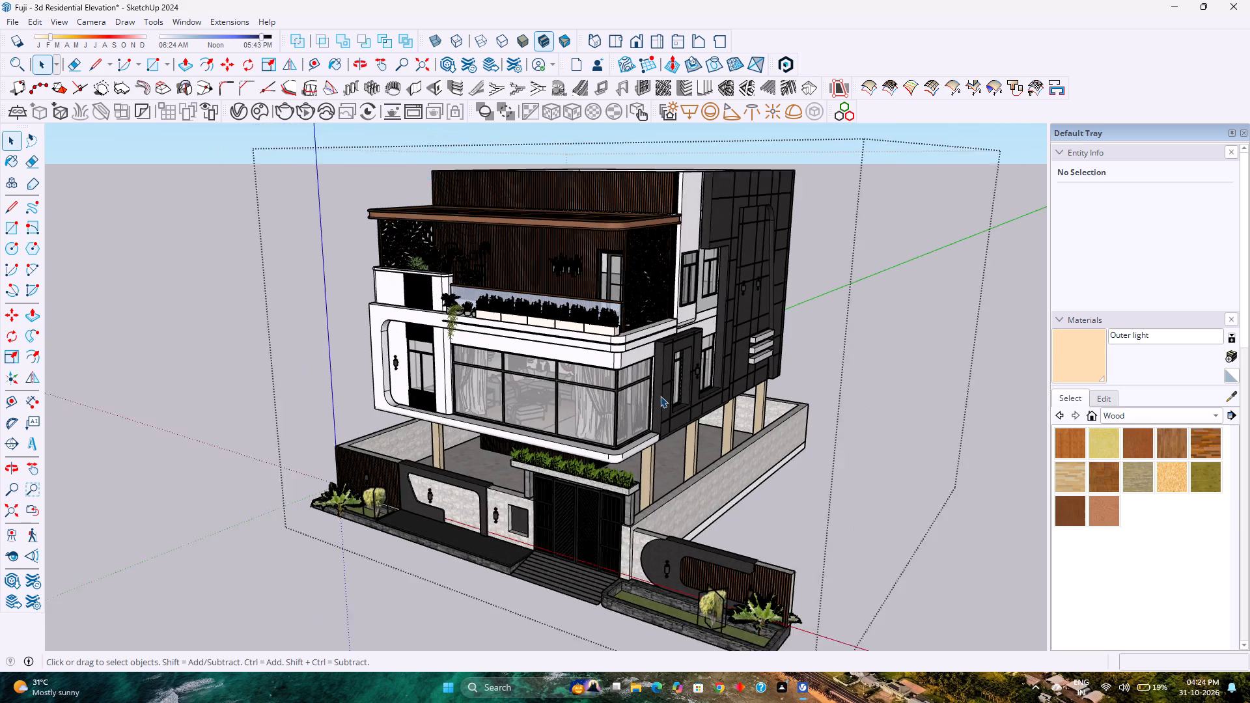
Examine the house's front corner, dark-panelled side wall and boundary wall from raised angles to judge a perspective shot.
scroll(660, 396, "down", 1)
middle_click(674, 379, "shift")
middle_click_drag(672, 381, 654, 452, "shift")
scroll(650, 463, "up", 3)
middle_click(645, 464, "shift")
middle_click_drag(671, 405, 680, 393, "shift")
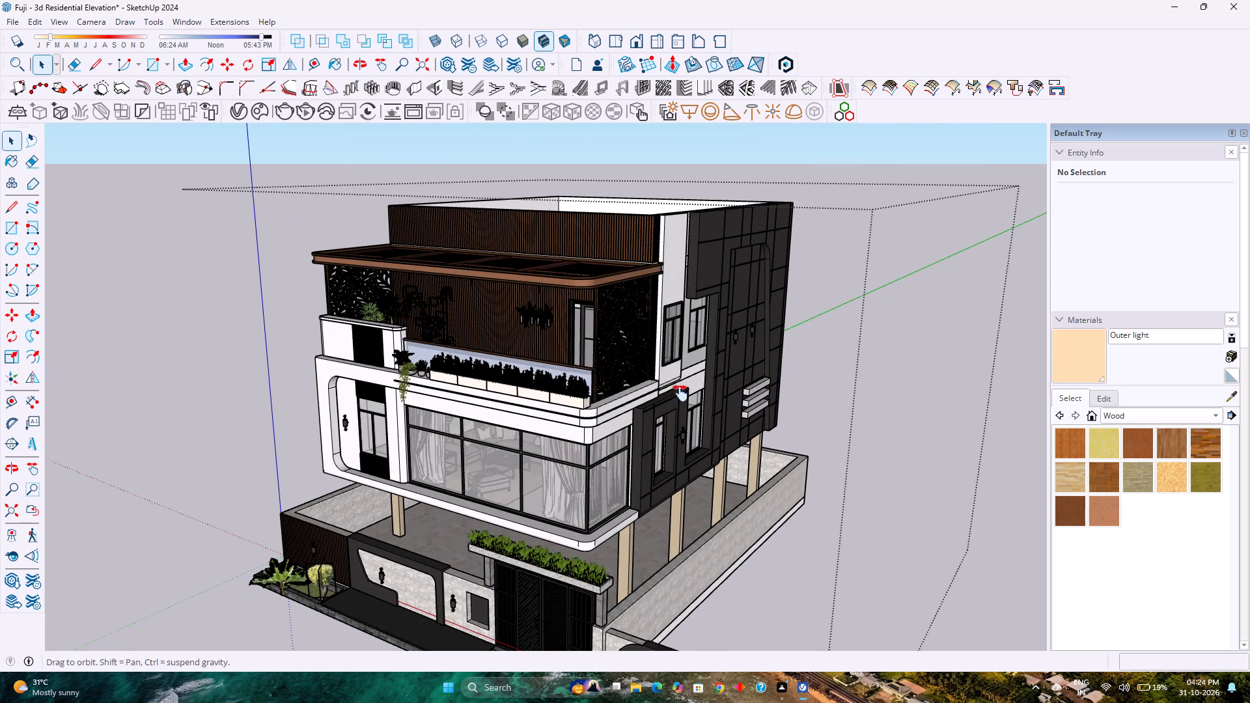
middle_click_drag(680, 393, 683, 389, "shift")
scroll(691, 376, "down", 3)
scroll(661, 419, "up", 5)
middle_click(637, 420)
middle_click_drag(637, 420, 655, 405)
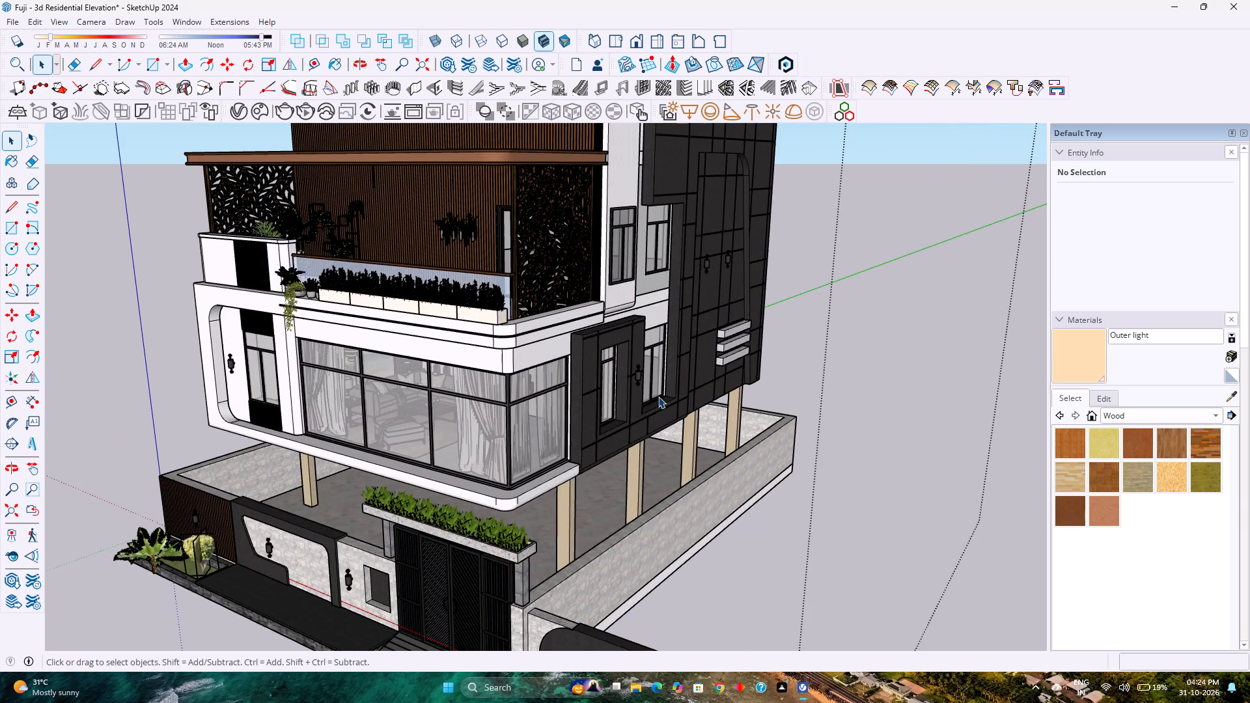
scroll(658, 396, "down", 8)
scroll(529, 558, "up", 4)
middle_click_drag(589, 468, 589, 475, "shift")
middle_click_drag(589, 493, 589, 508, "shift")
middle_click_drag(589, 525, 589, 551, "shift")
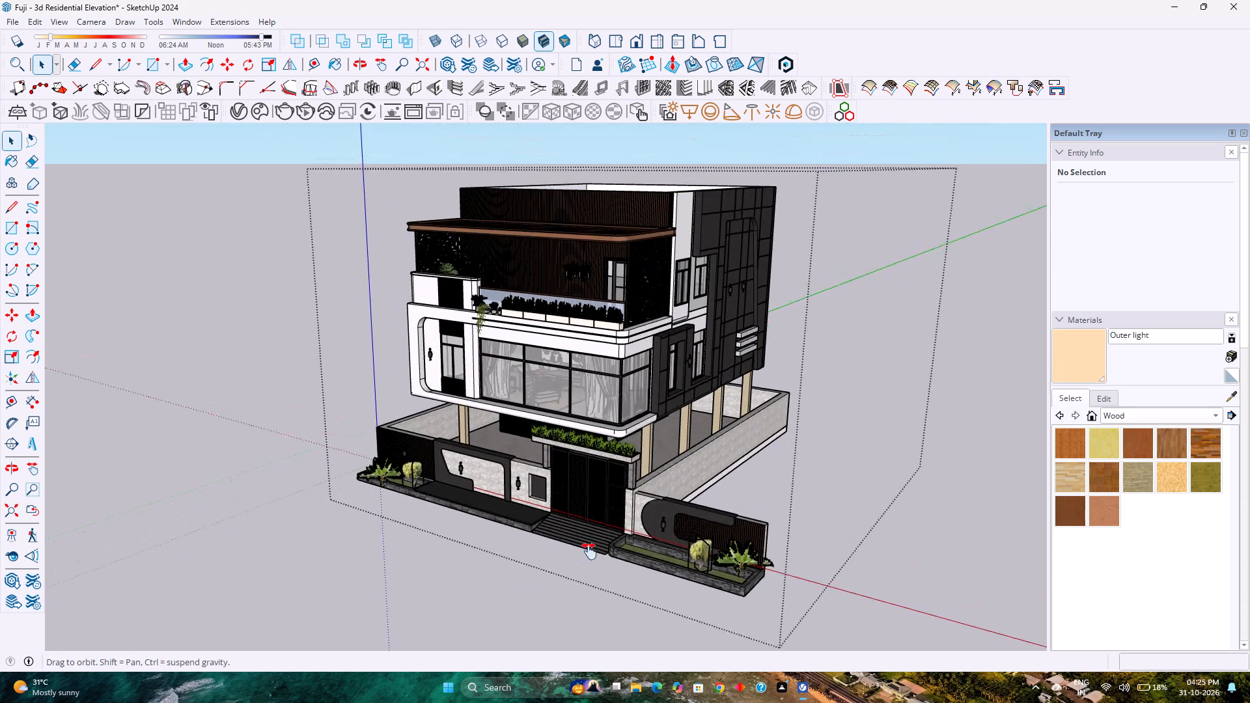
middle_click_drag(589, 551, 588, 570, "shift")
Compose a low corner perspective showing the whole house, side wall and boundary wall, and render it with V-Ray.
middle_click_drag(583, 551, 598, 448)
middle_click(599, 449)
middle_click(600, 450)
scroll(617, 397, "up", 1)
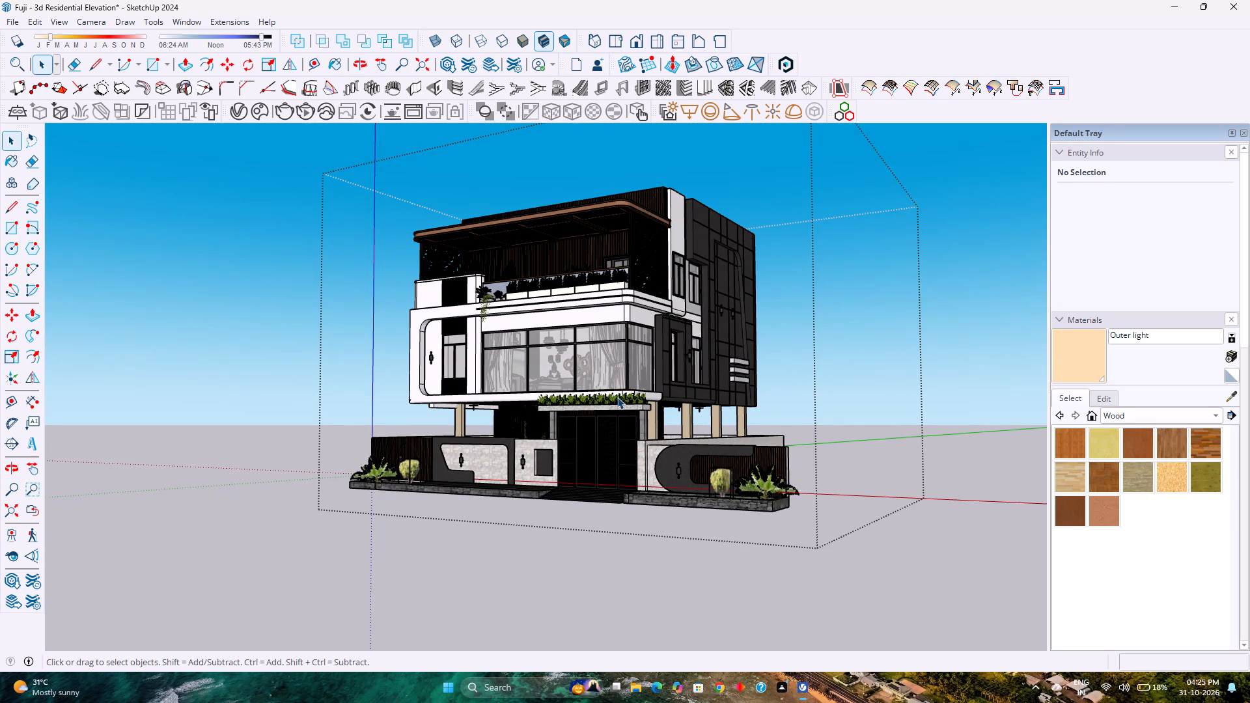
scroll(617, 397, "up", 3)
scroll(643, 336, "up", 2)
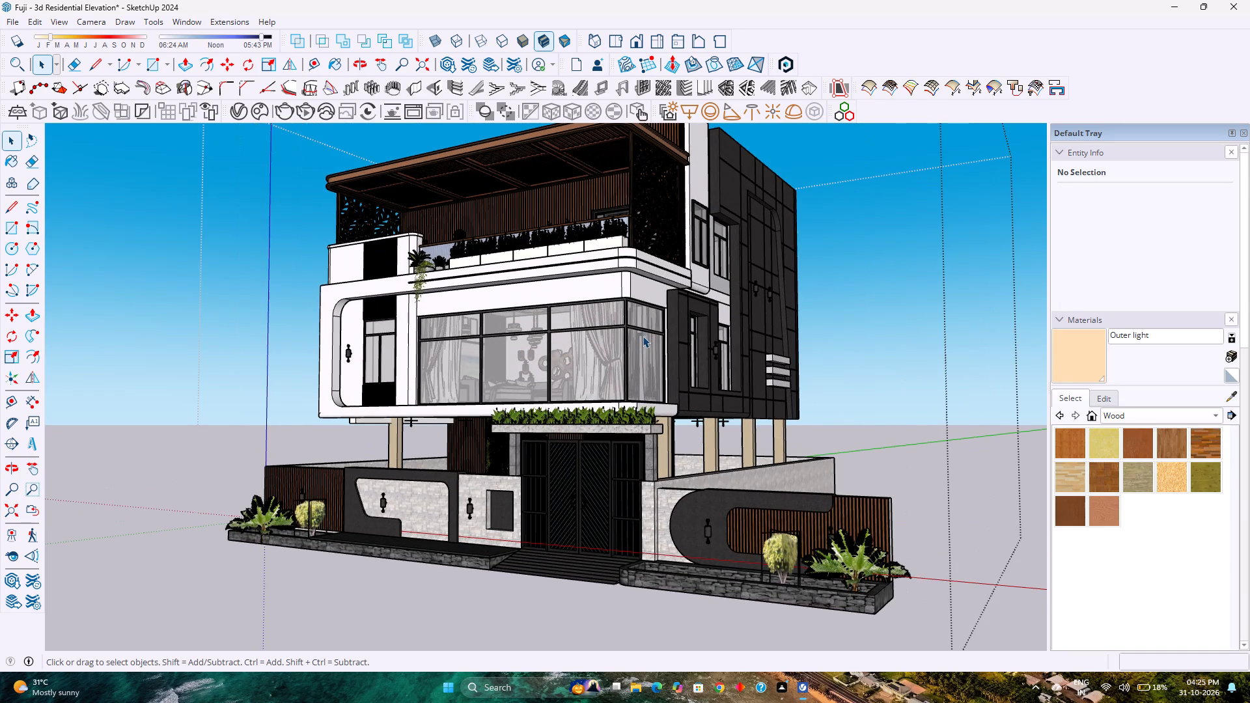
scroll(643, 336, "up", 1)
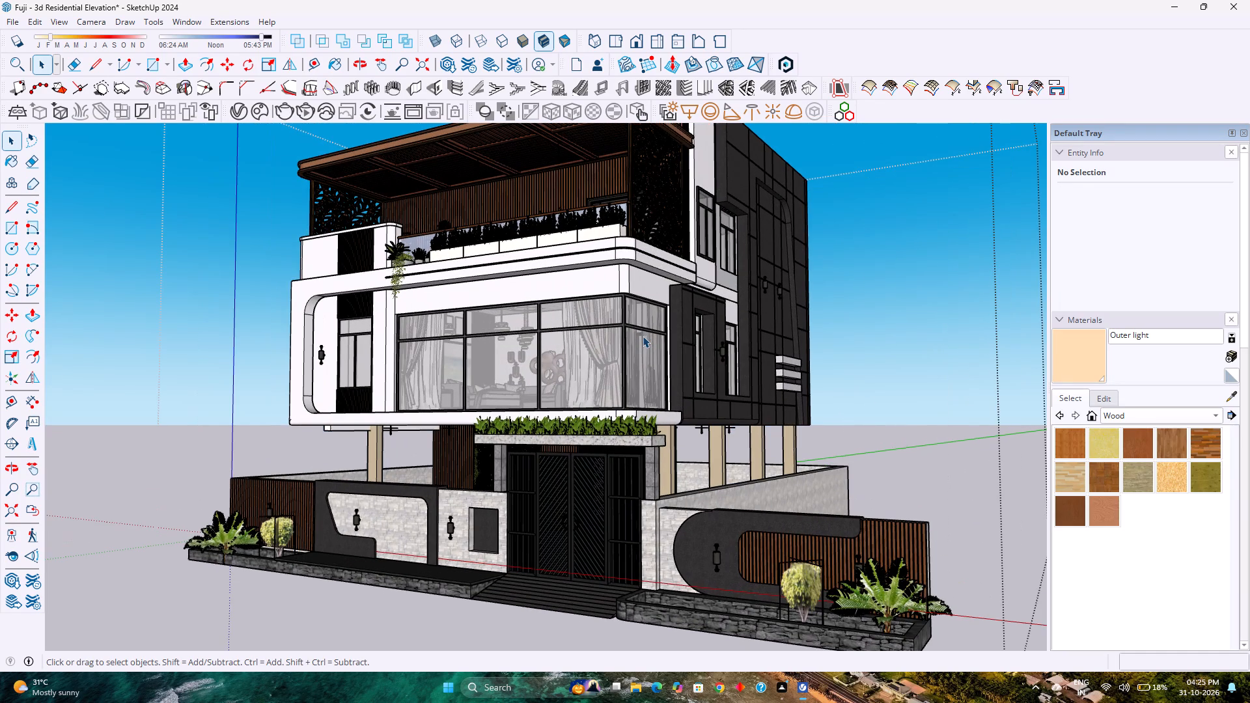
scroll(643, 336, "down", 1)
middle_click_drag(643, 340, 643, 351, "shift")
middle_click_drag(643, 352, 641, 367, "shift")
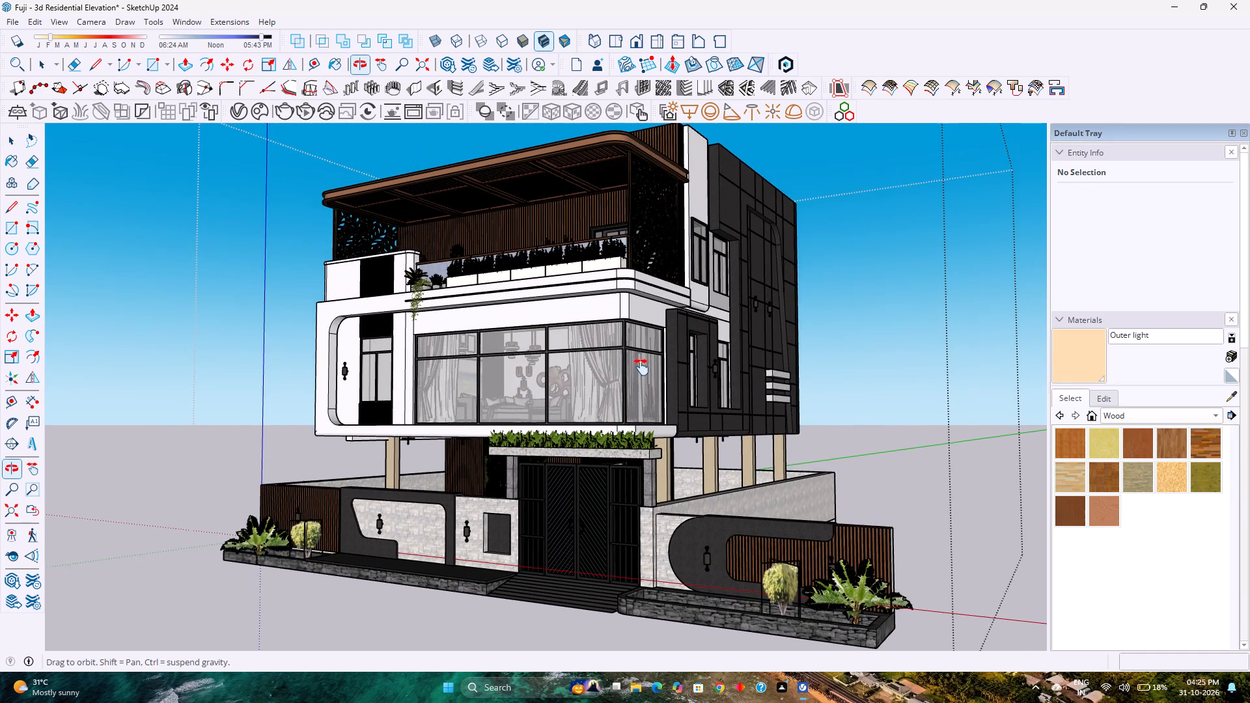
middle_click_drag(641, 367, 641, 372, "shift")
middle_click(641, 372, "shift")
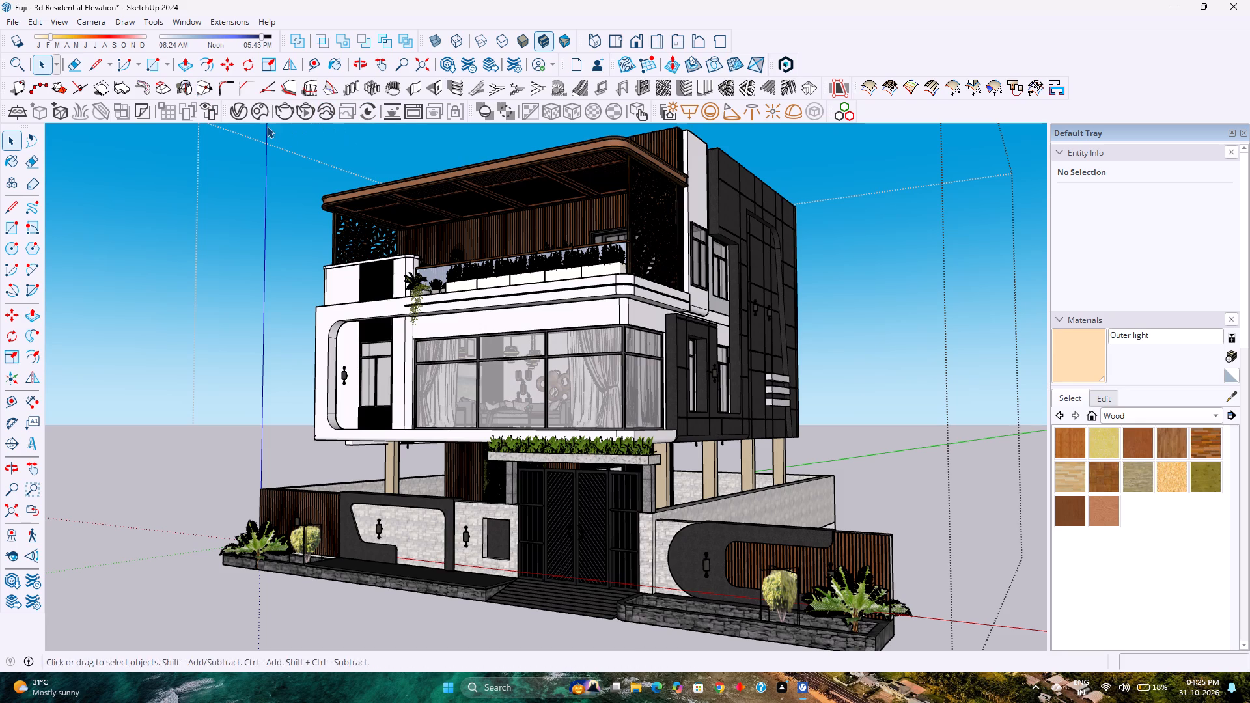
left_click(284, 111)
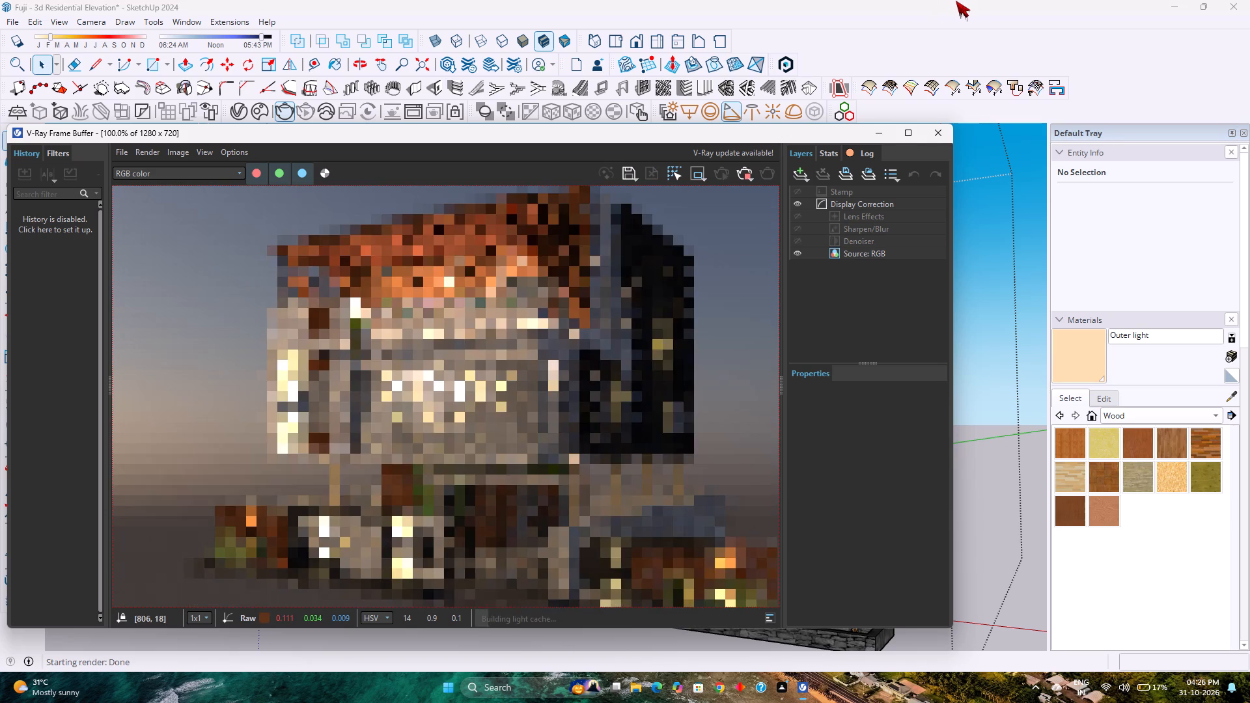
Bring back the V-Ray Frame Buffer to check the corner perspective render's progress.
right_click_drag(955, 3, 949, 8)
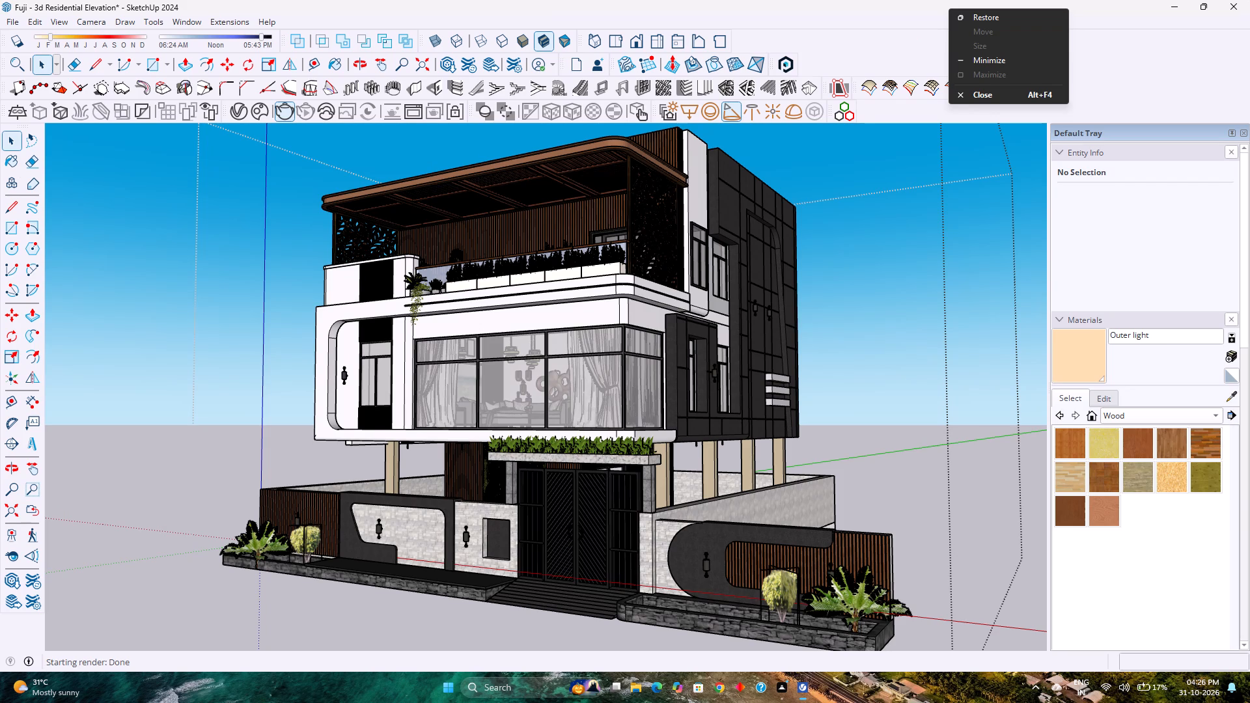
left_click(906, 211)
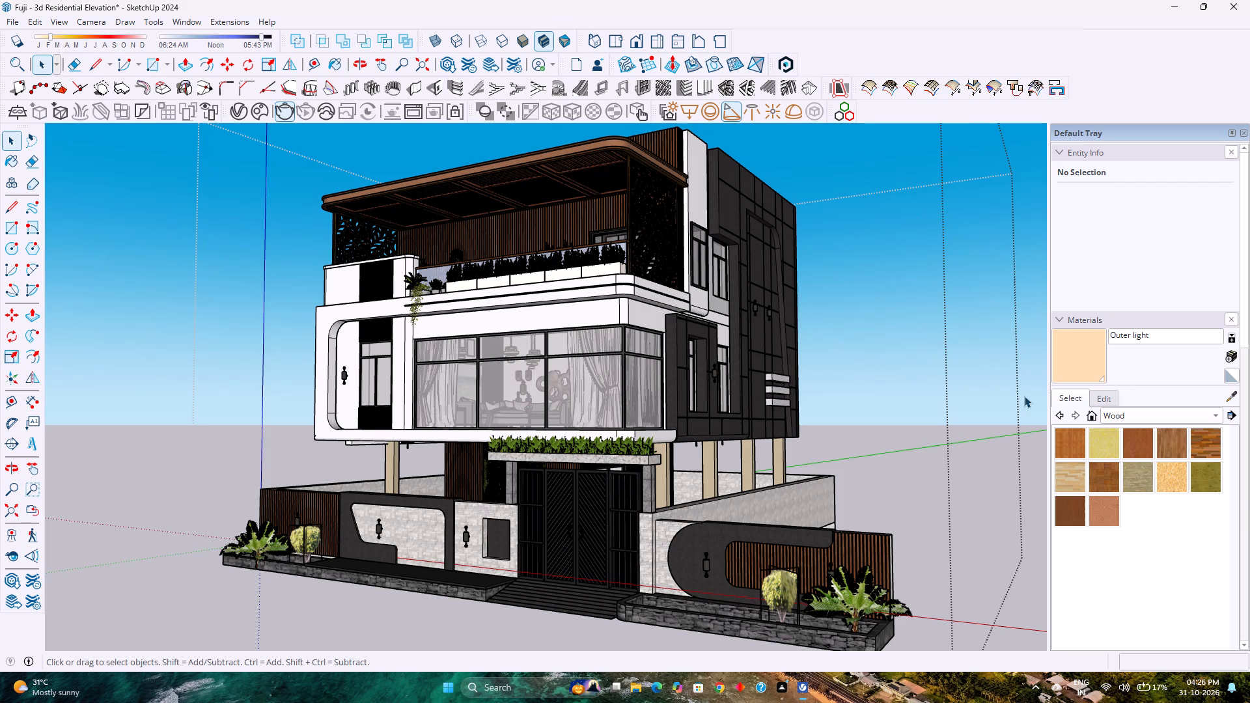
middle_click_drag(901, 331, 881, 338, "shift")
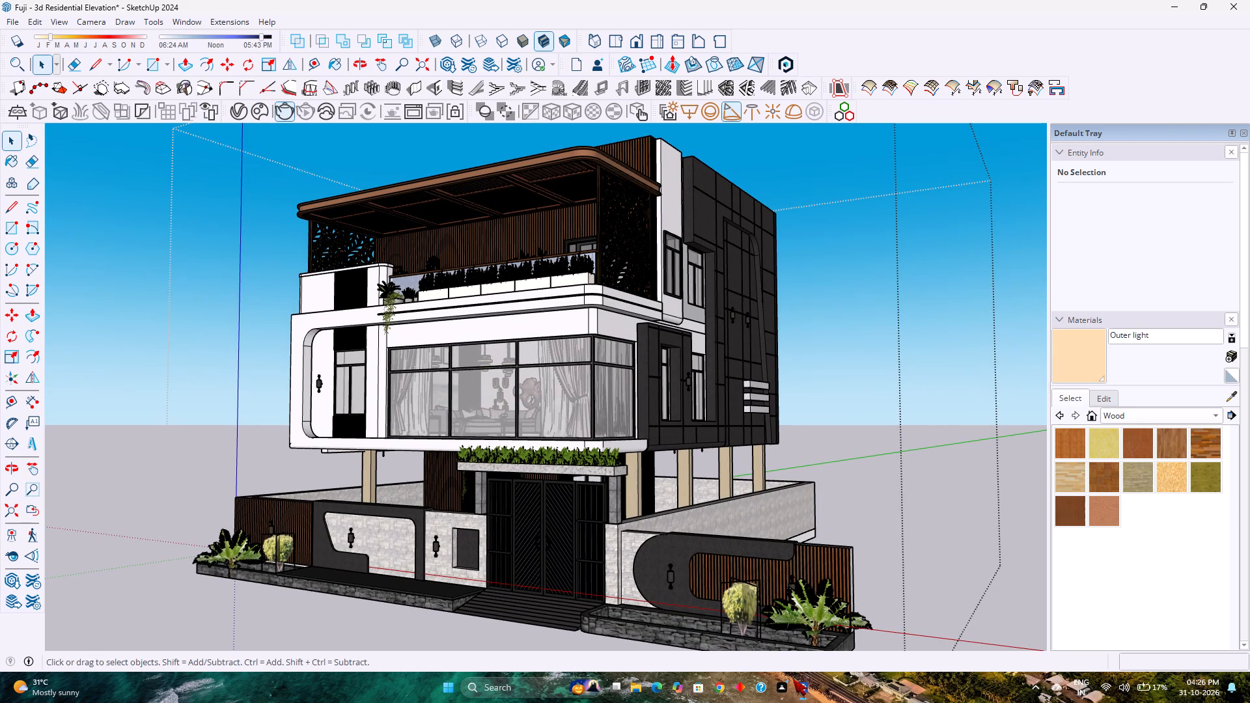
left_click(887, 617)
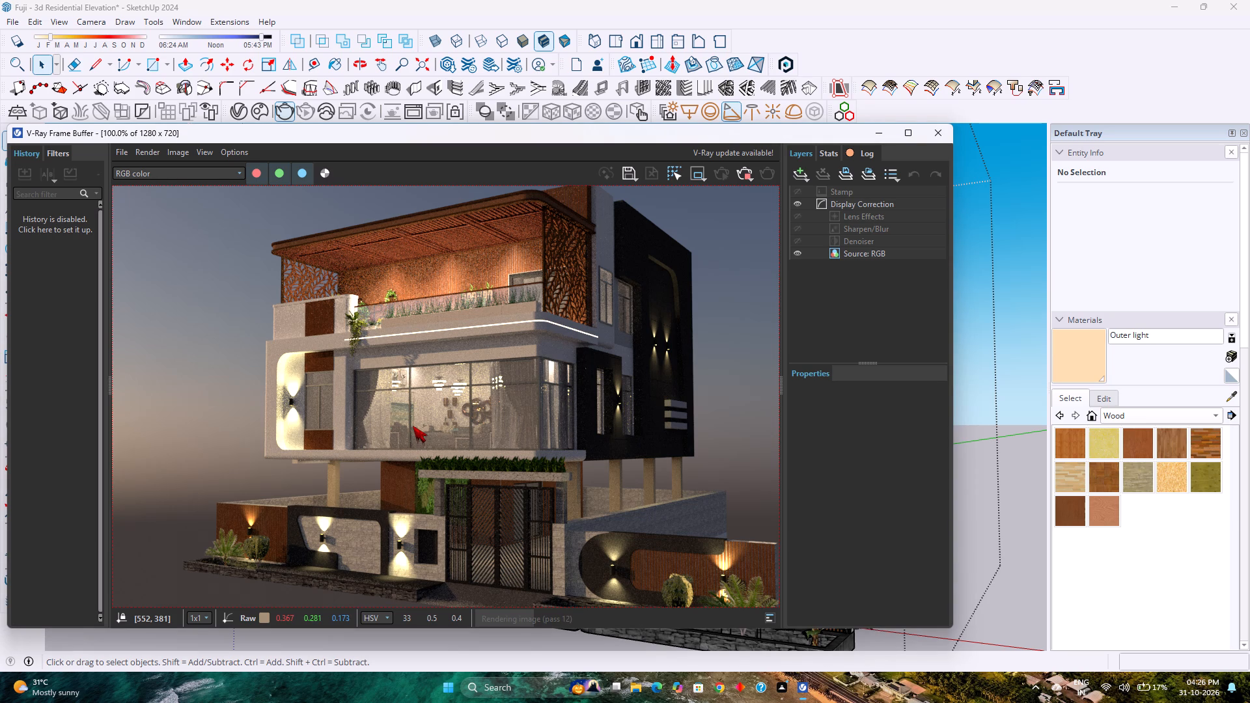
Switch to Google Chrome with an existing profile and place its narrowed window beside the house model.
left_click(721, 690)
left_click_drag(632, 83, 632, 83)
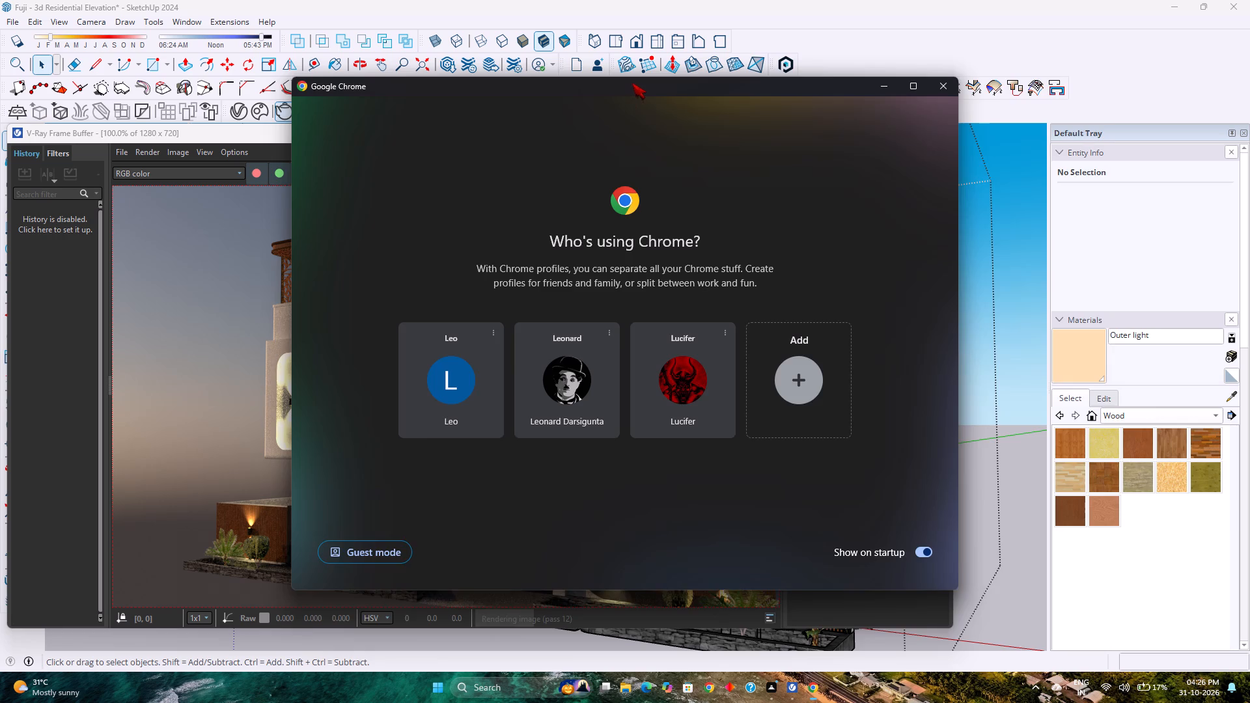
left_click_drag(632, 83, 861, 76)
left_click(927, 379)
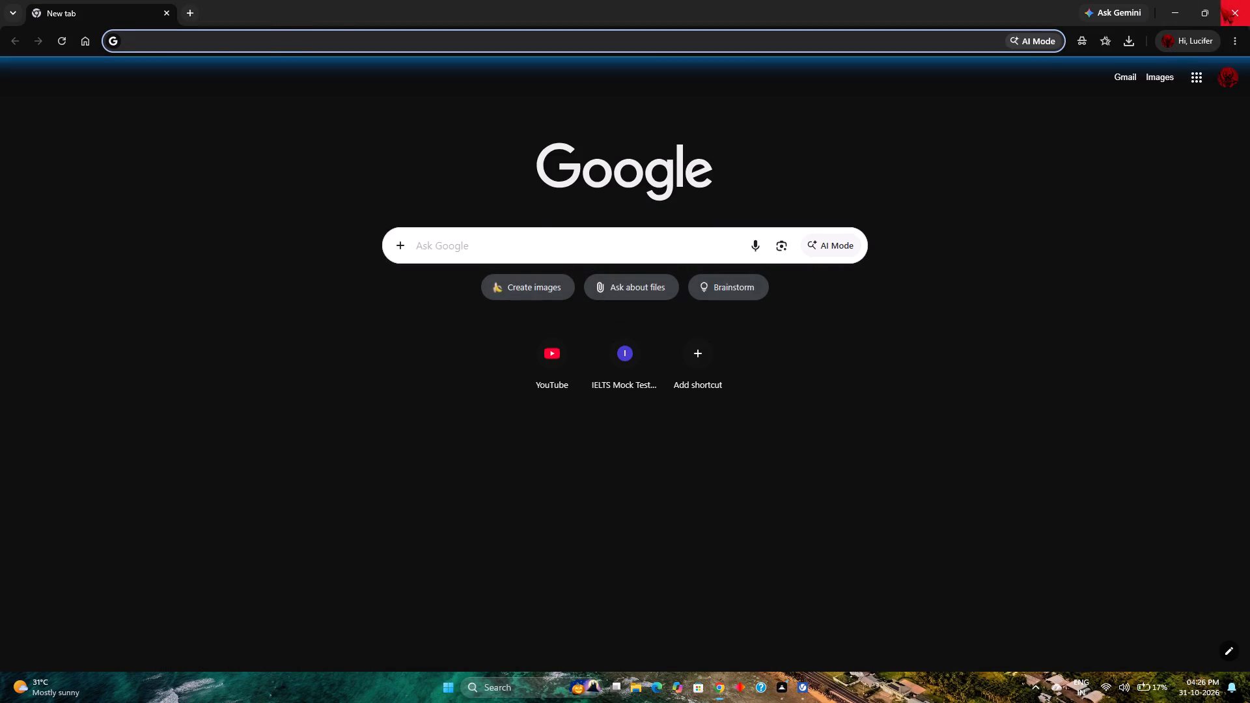
left_click(1203, 8)
left_click(495, 5)
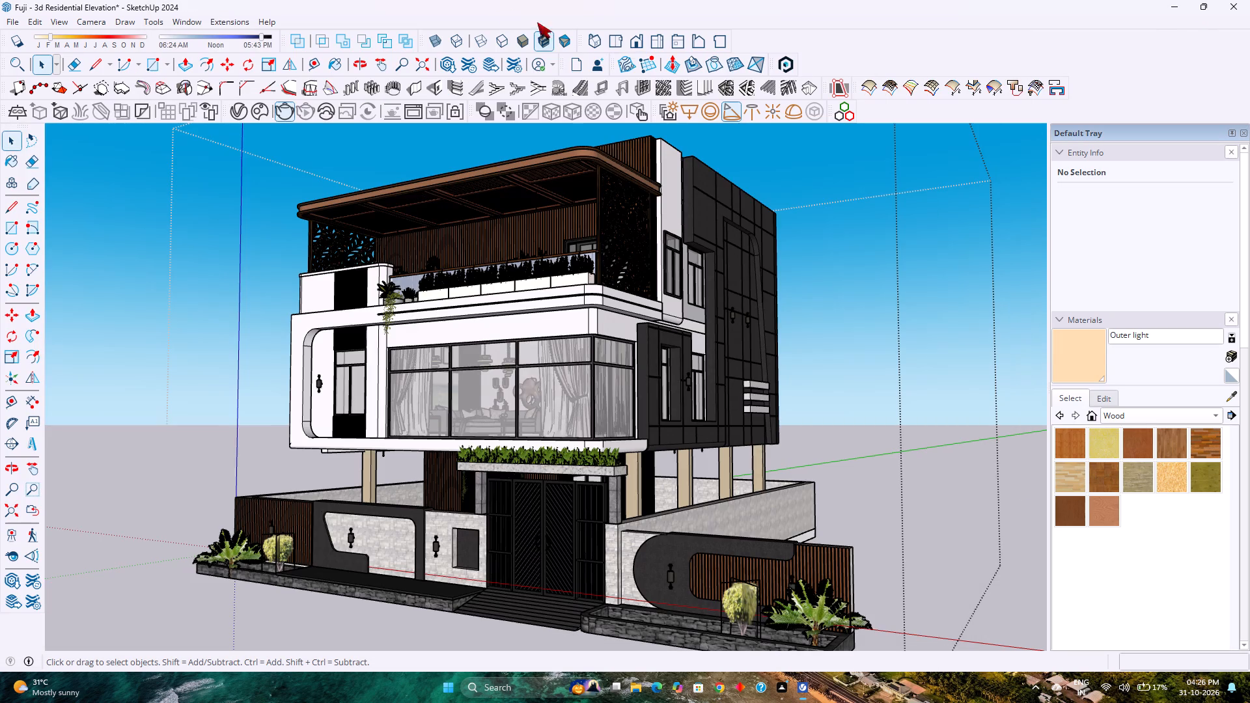
left_click(725, 689)
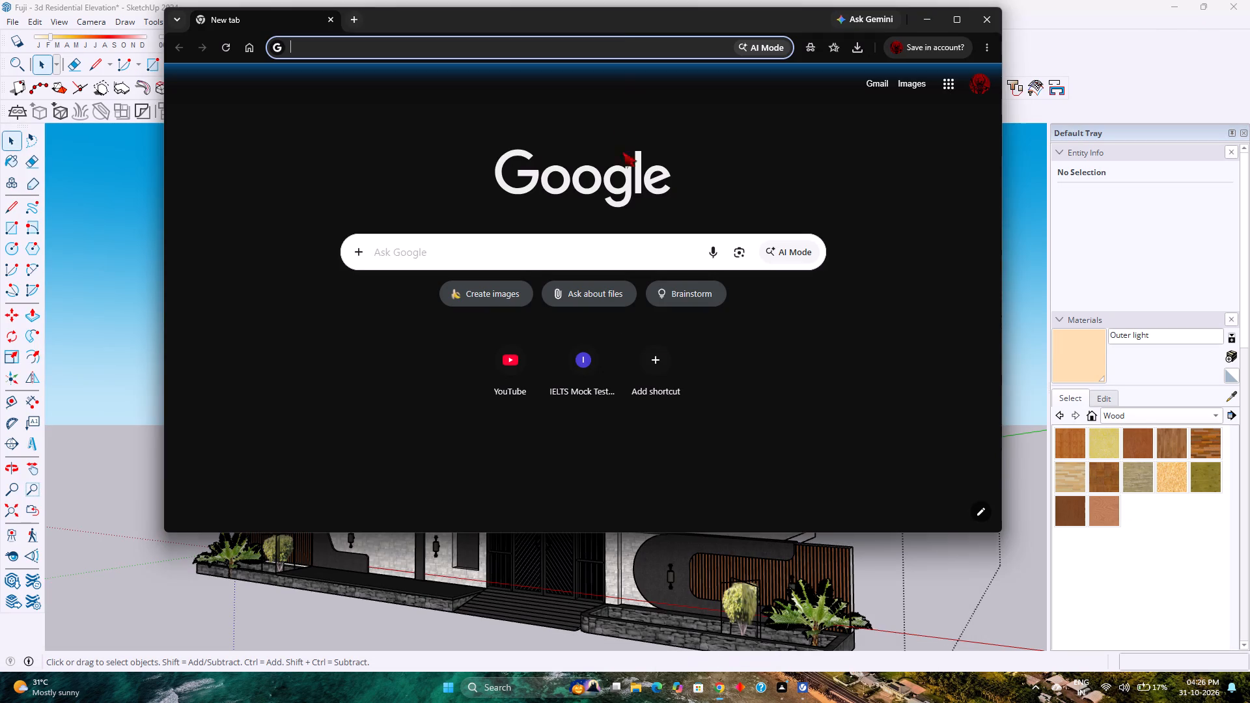
left_click_drag(615, 20, 822, 96)
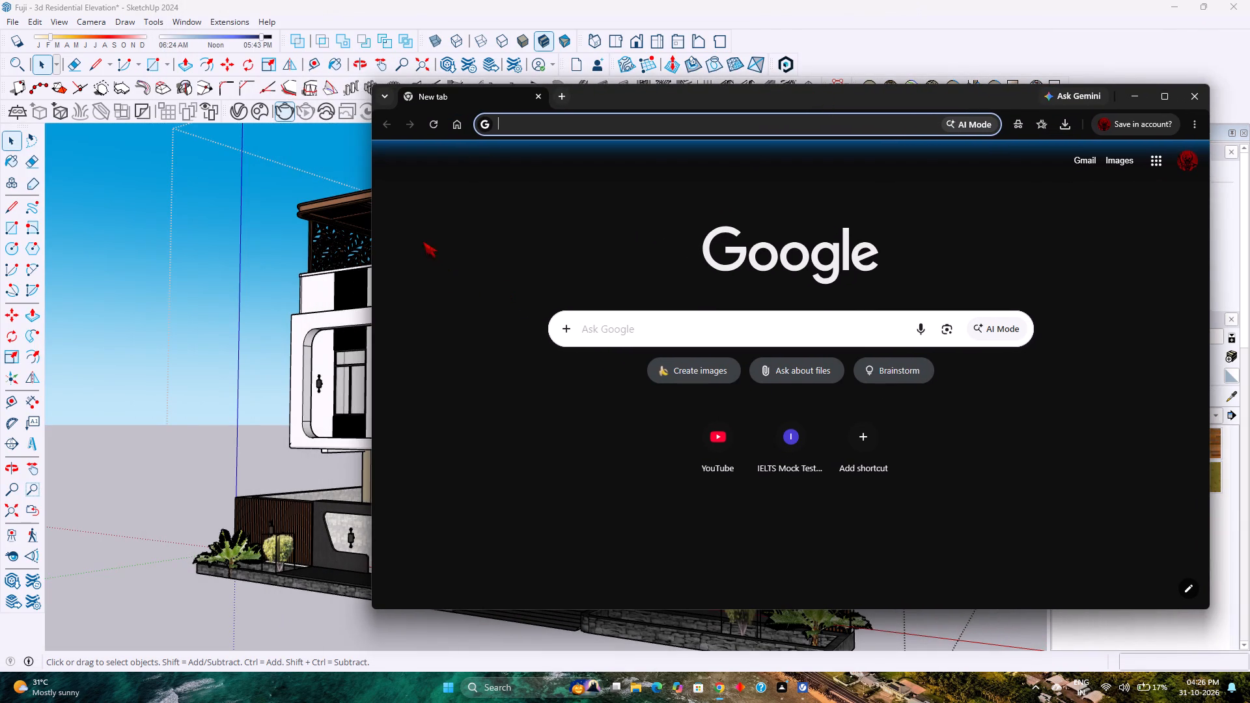
left_click_drag(370, 251, 584, 249)
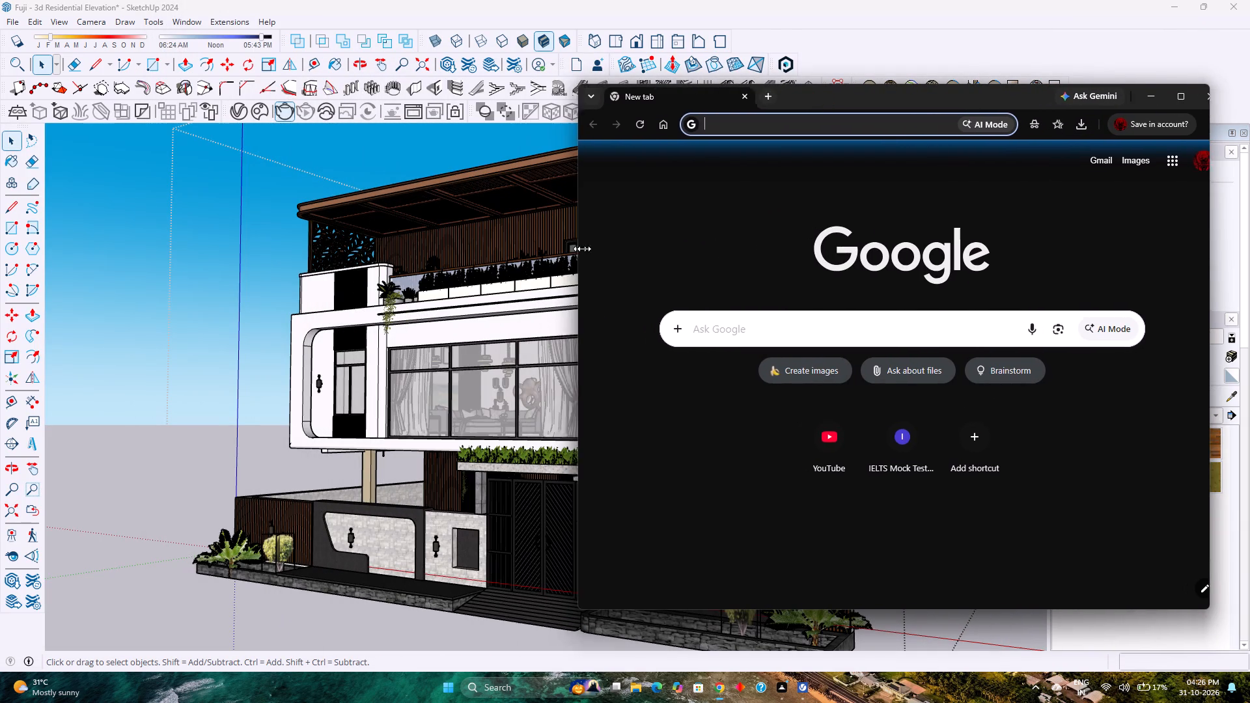
left_click_drag(584, 249, 722, 240)
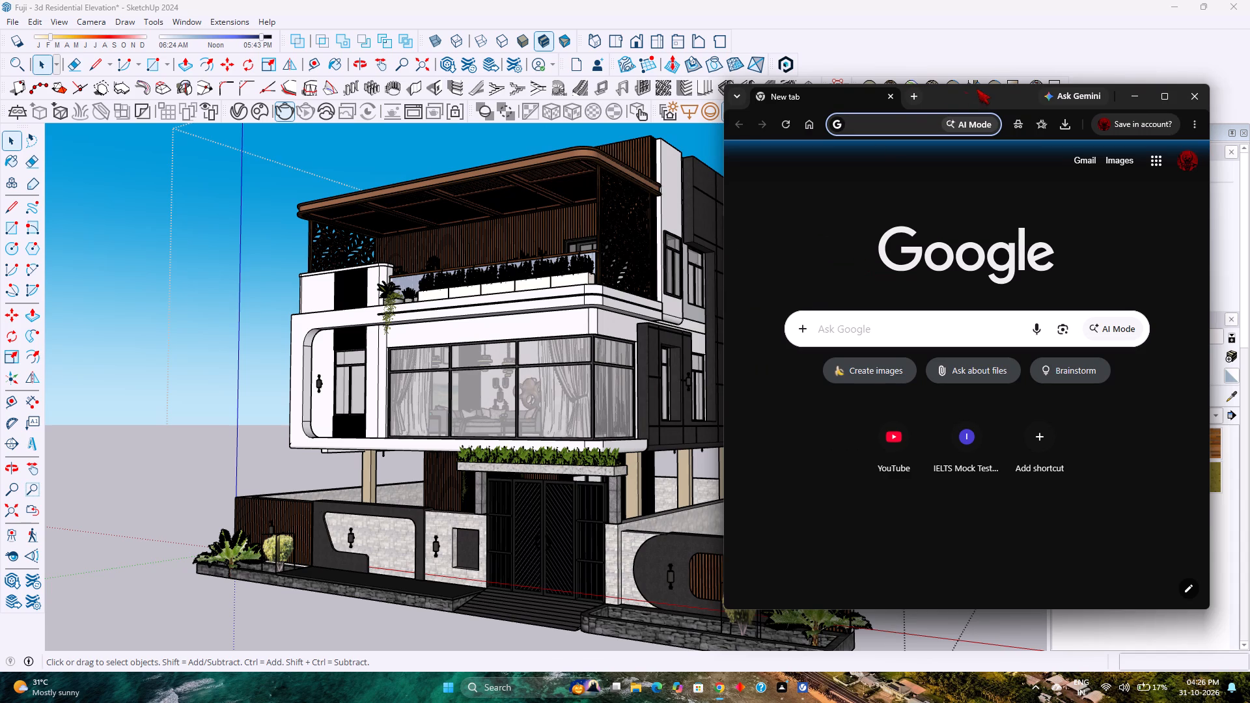
left_click_drag(977, 95, 1021, 105)
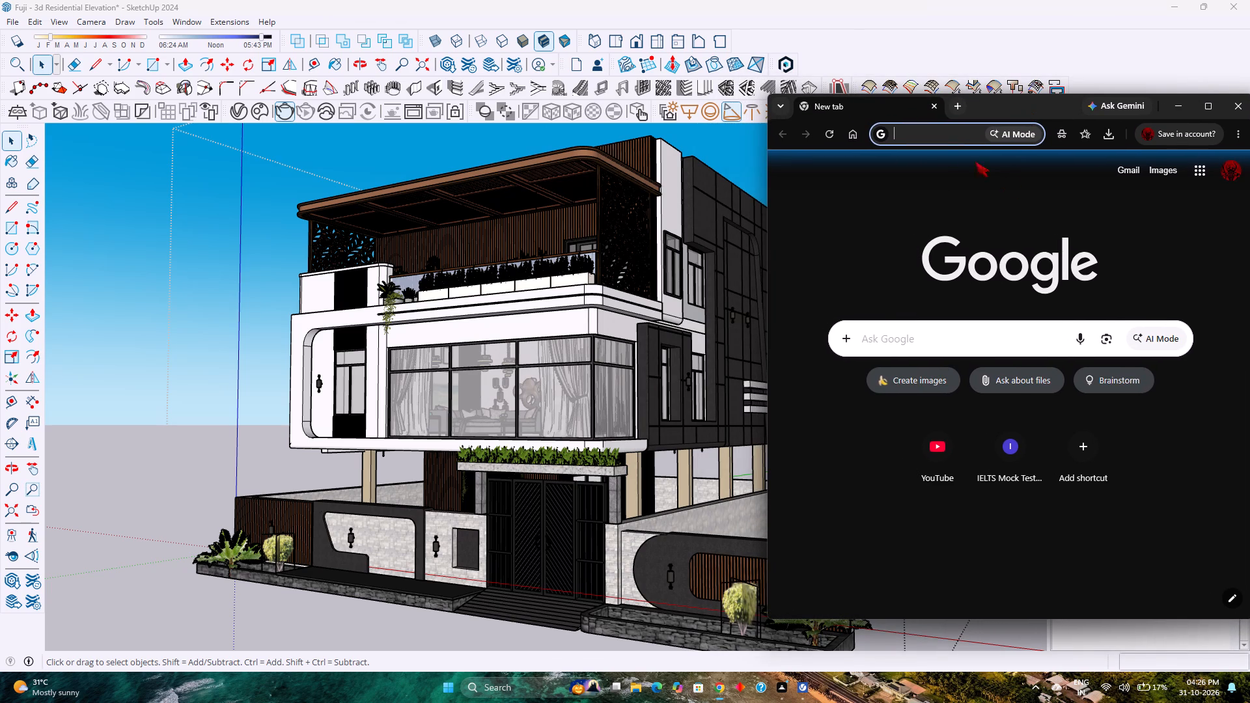
Open ChatGPT and bring up the earlier conversation "AI render prompt writing" from the chat history.
type("cha")
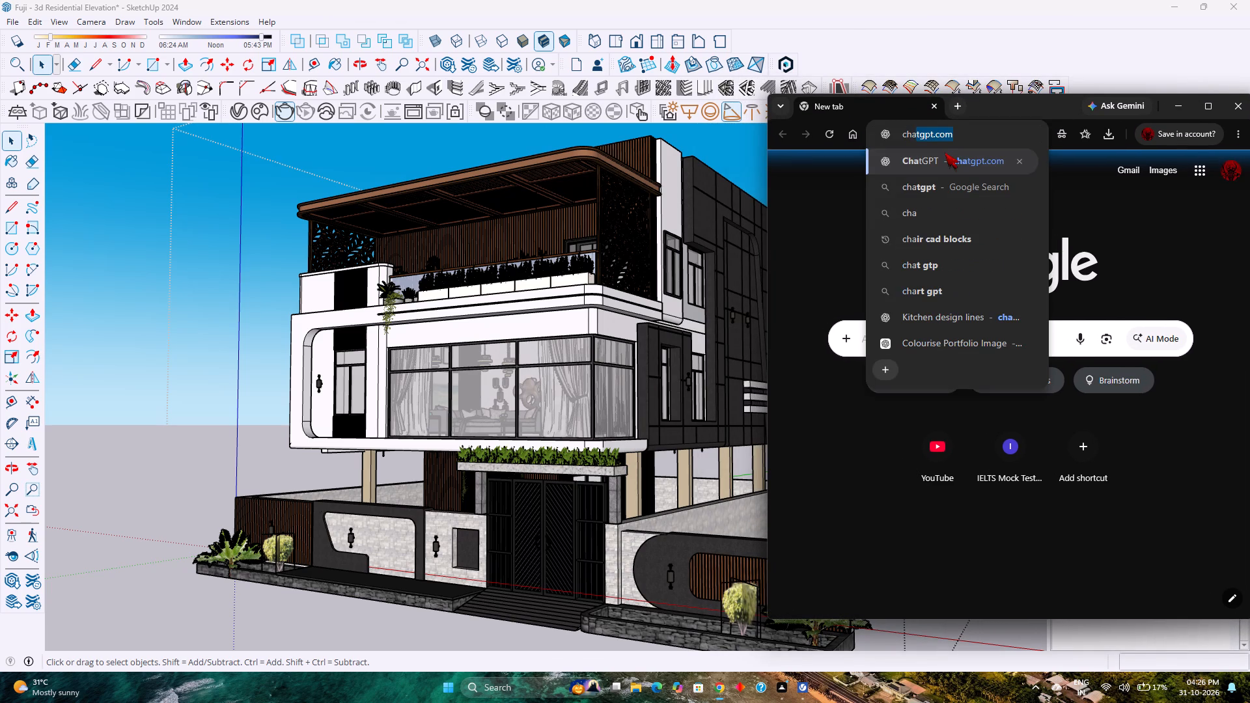
key("Return")
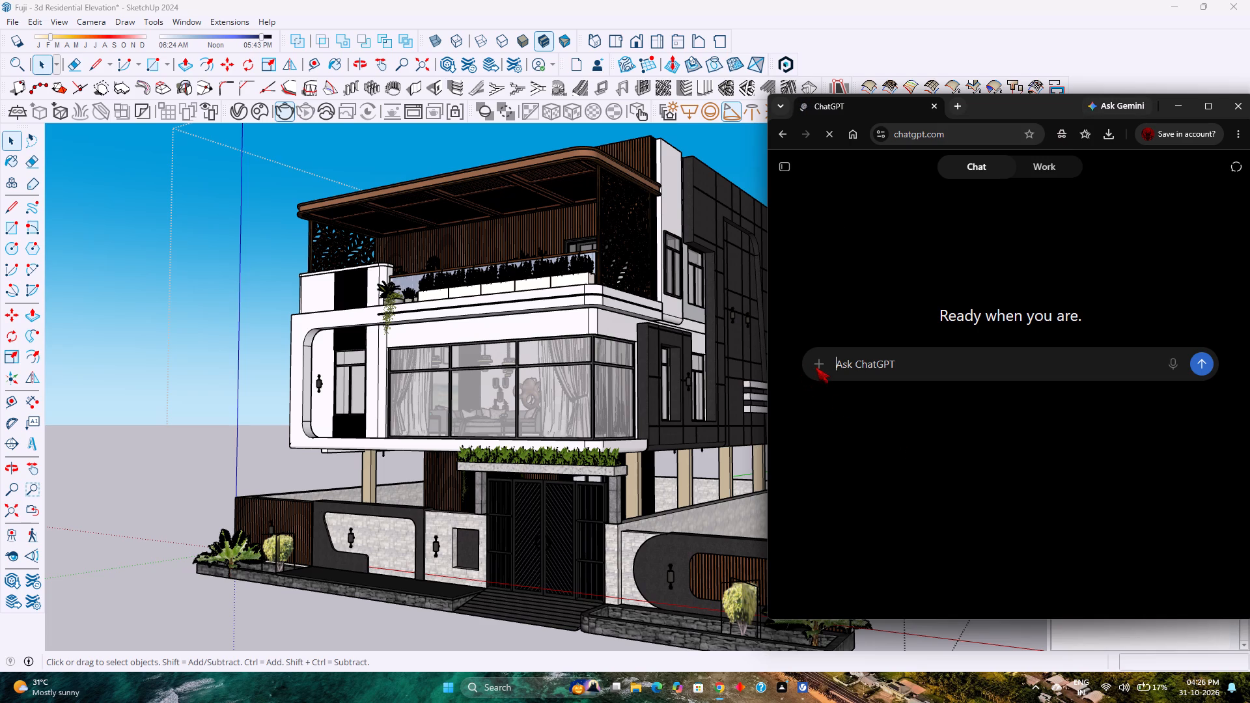
left_click(816, 367)
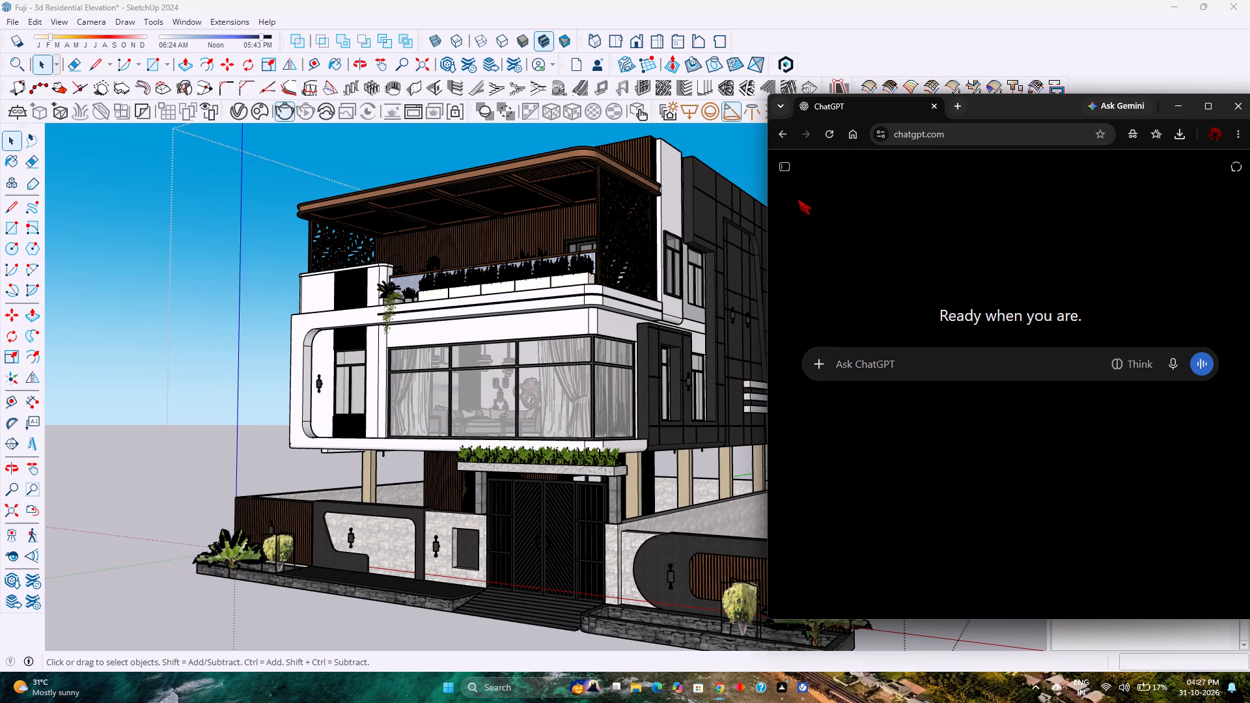
left_click(790, 164)
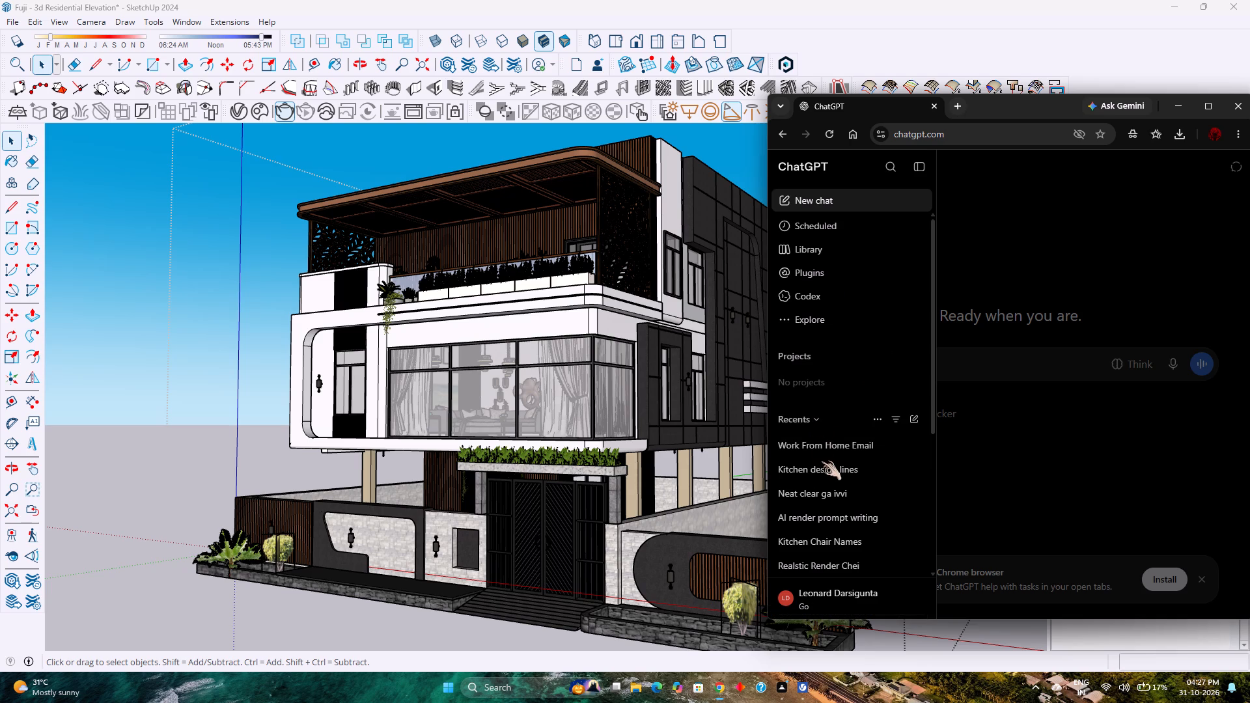
scroll(821, 461, "down", 3)
scroll(830, 447, "up", 1)
scroll(830, 447, "down", 3)
scroll(830, 447, "up", 2)
scroll(830, 445, "down", 1)
scroll(830, 445, "up", 3)
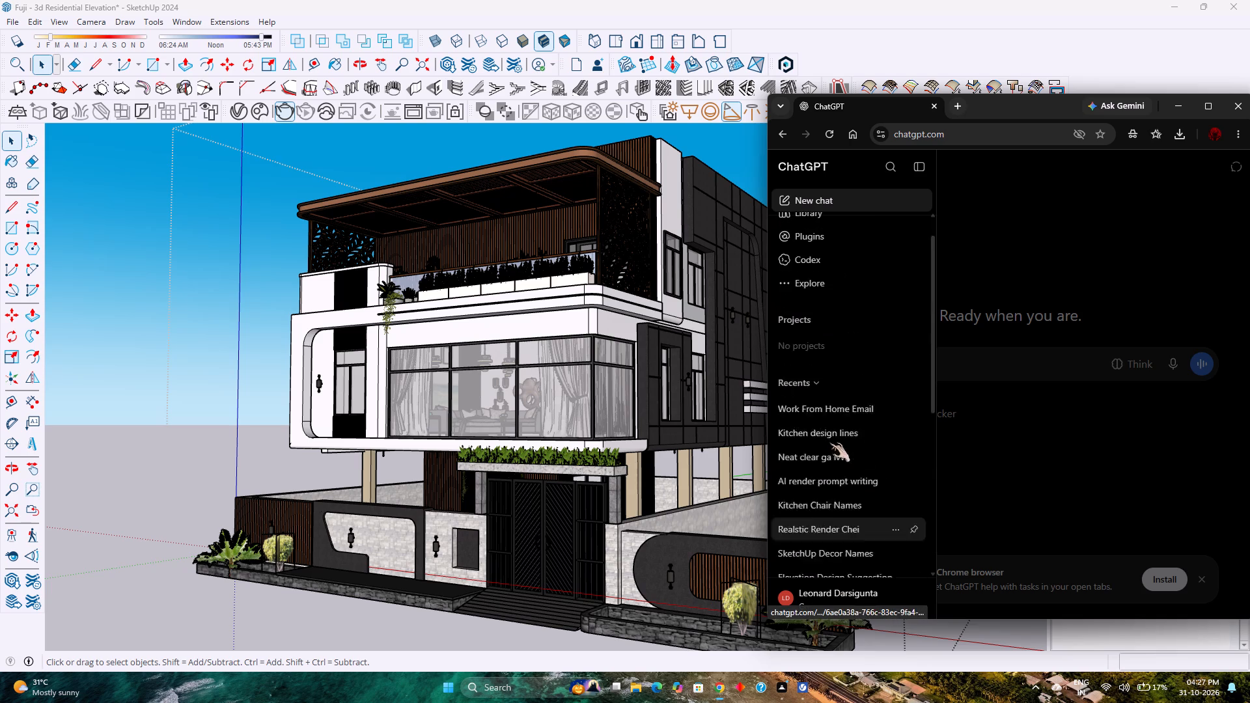
scroll(837, 505, "down", 1)
left_click(828, 448)
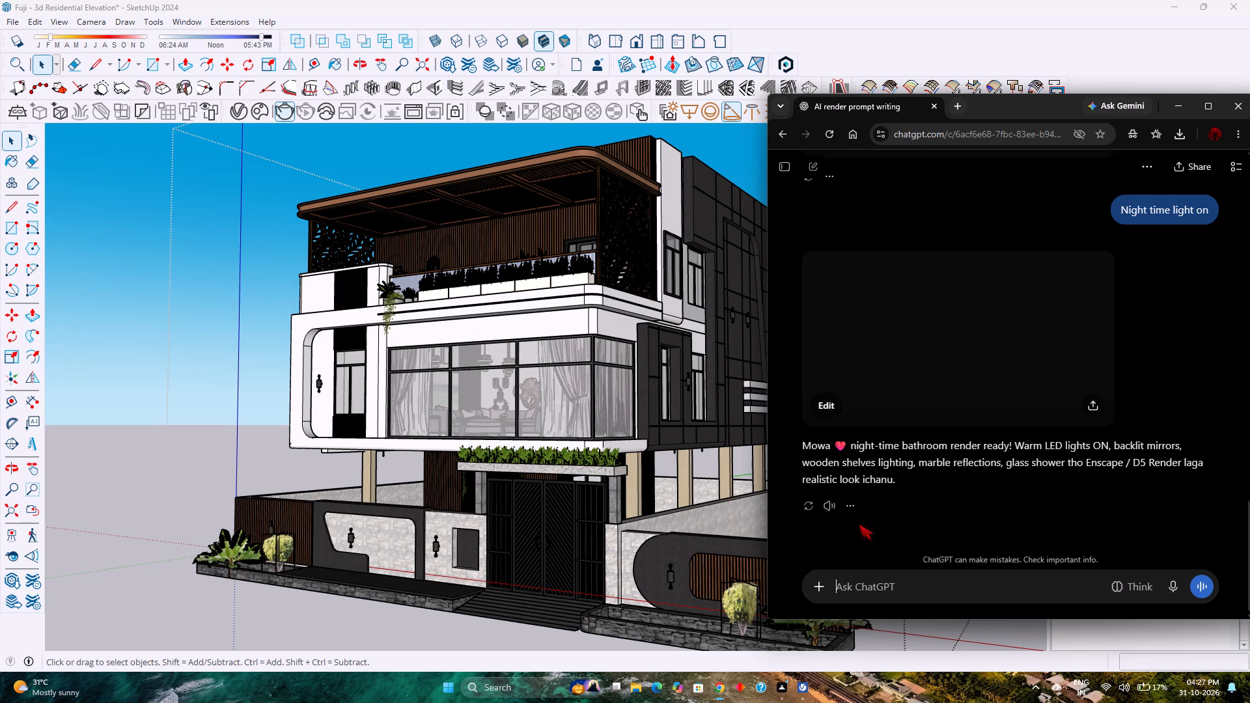
Attach the front elevation render image "1" from the Downloads folder to the chat message.
left_click(822, 588)
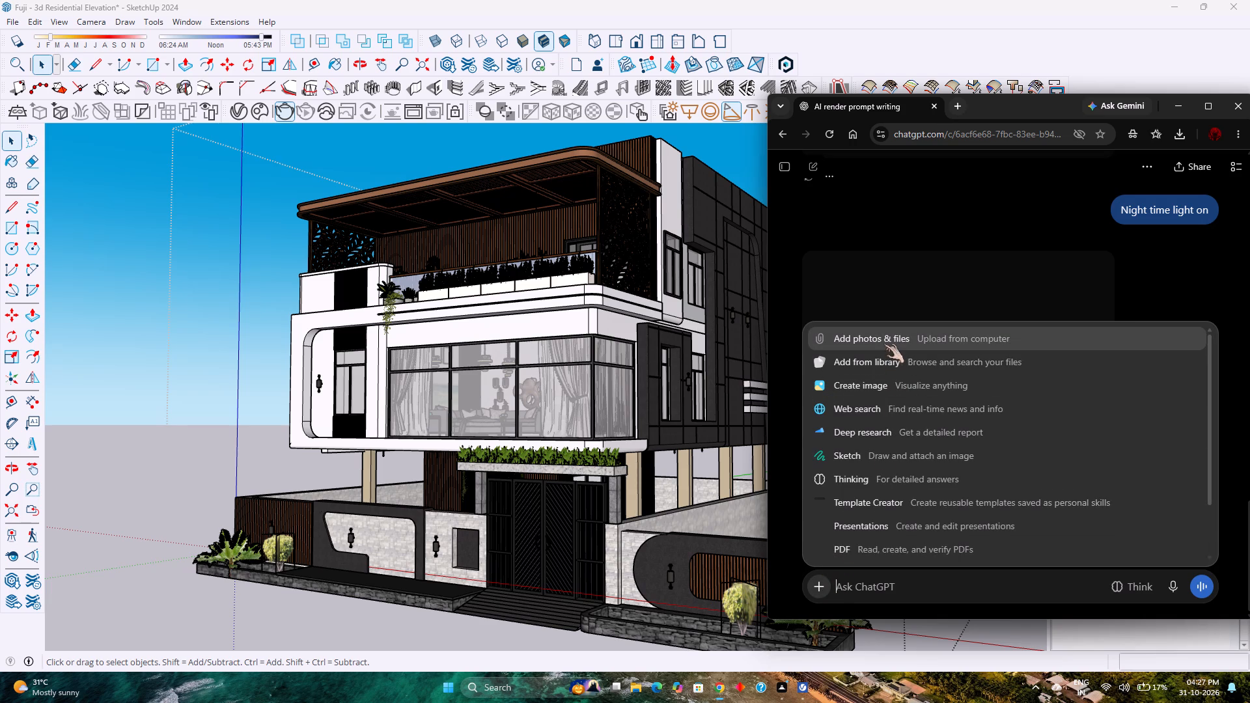
left_click(883, 344)
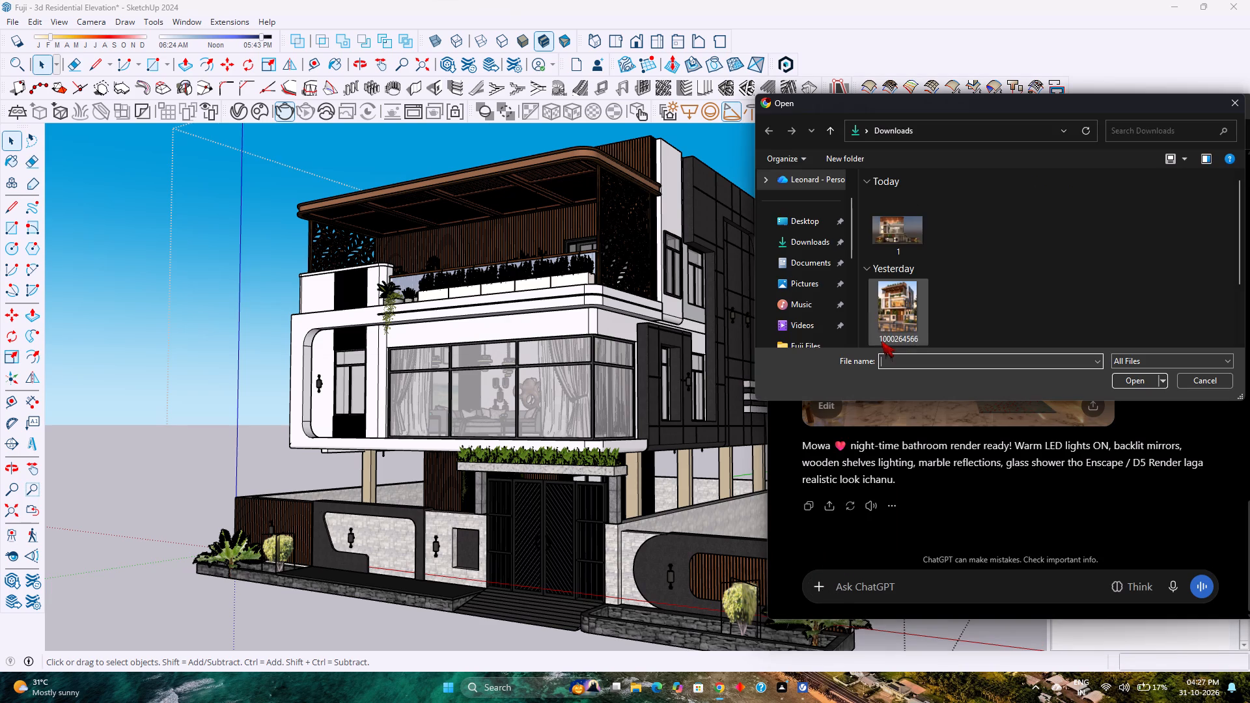
left_click(908, 233)
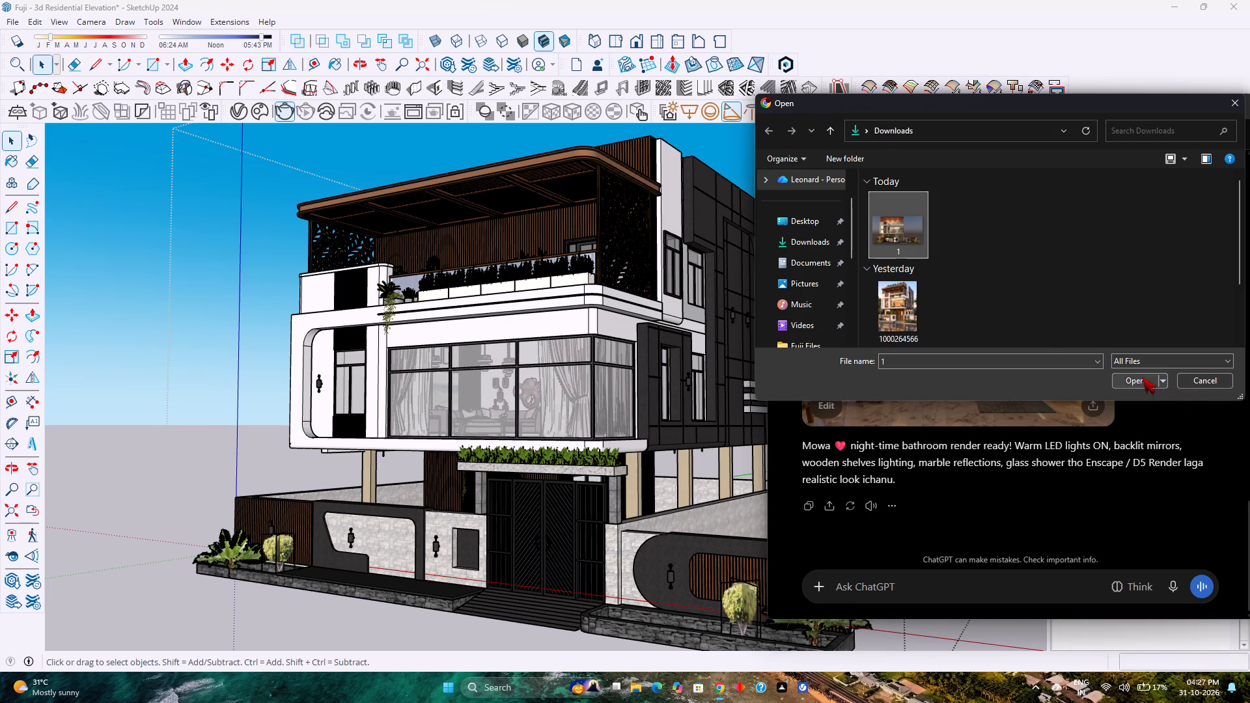
left_click(1142, 377)
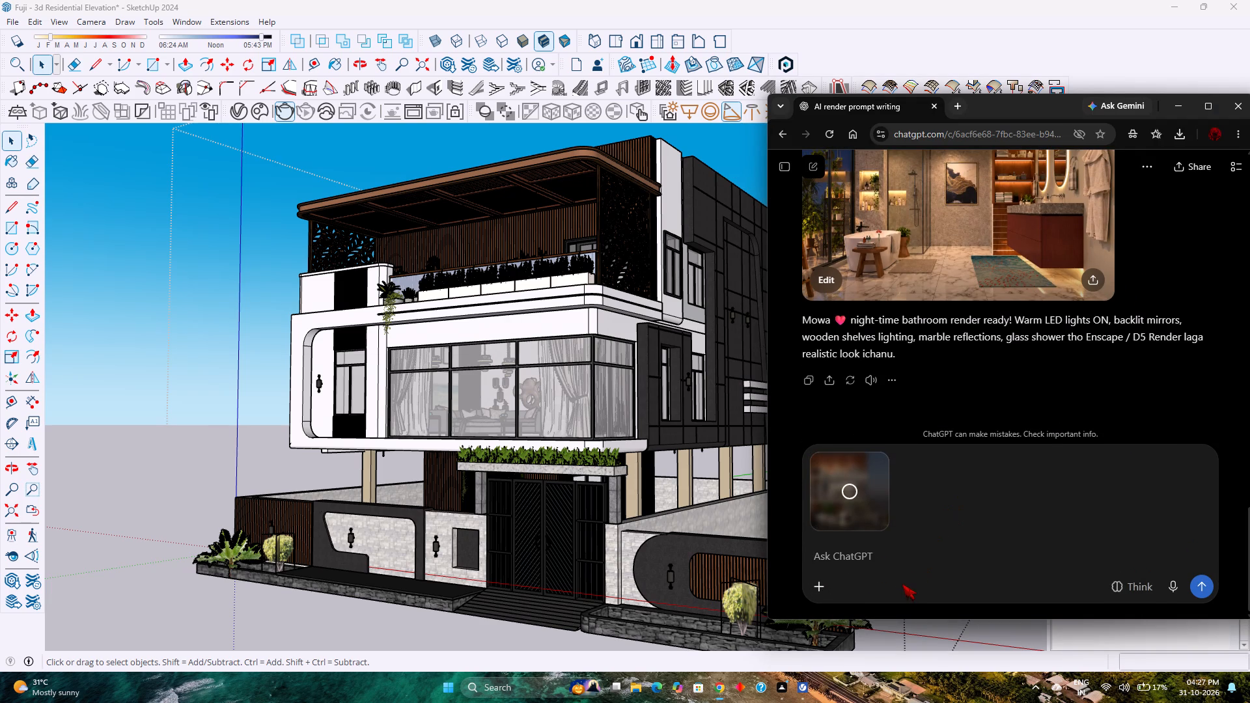
Send the prompt "Rnder chei mowa Like D5 Render and Luminon" with the attached render.
key("shift+g")
key("BackSpace")
key("shift+r")
type("nder chei mowa")
key("space")
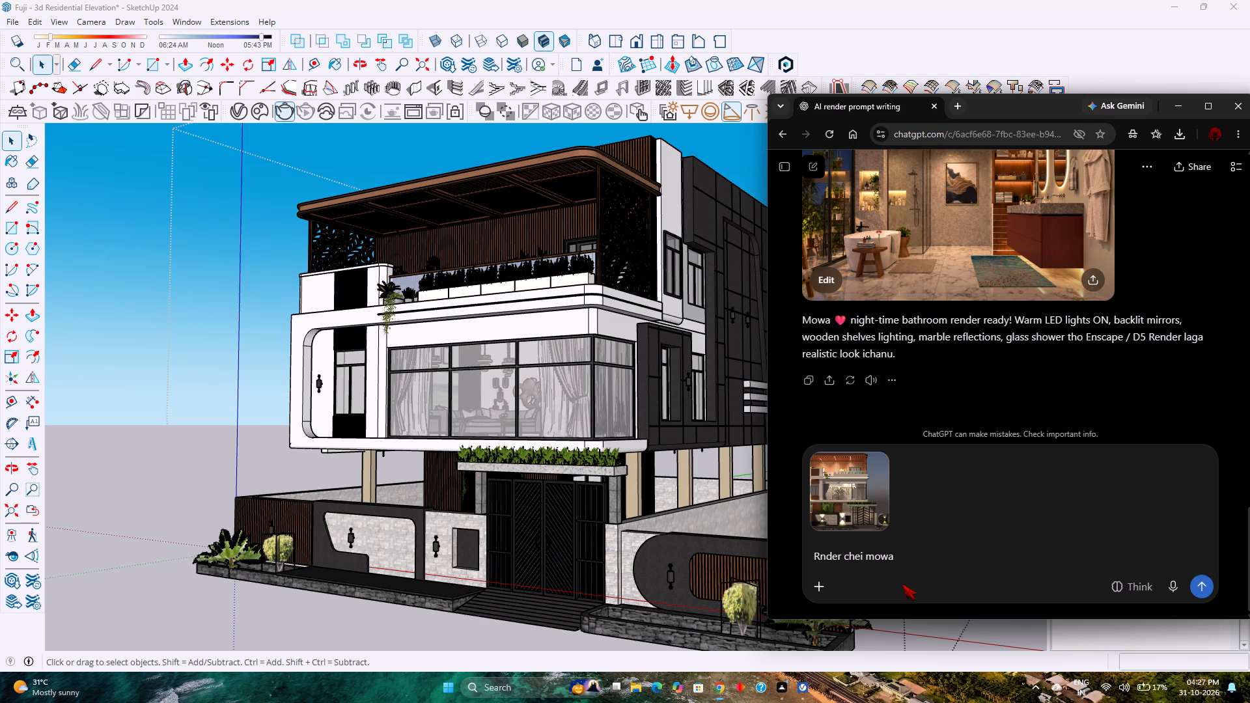
type("Like")
key("space")
type("D5 Render")
key("space")
type("and")
key("space")
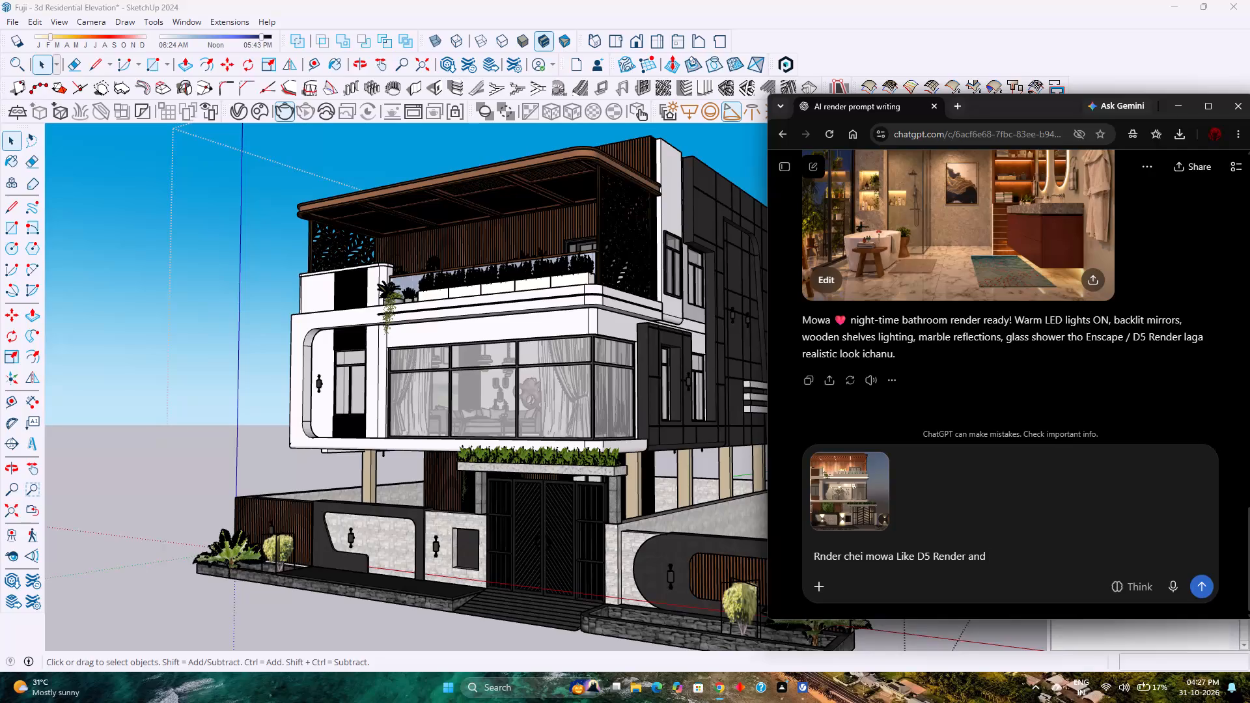
type("Limonon")
key("BackSpace")
key("BackSpace")
key("BackSpace")
key("BackSpace")
key("BackSpace")
key("BackSpace")
type("uminon")
key("Return")
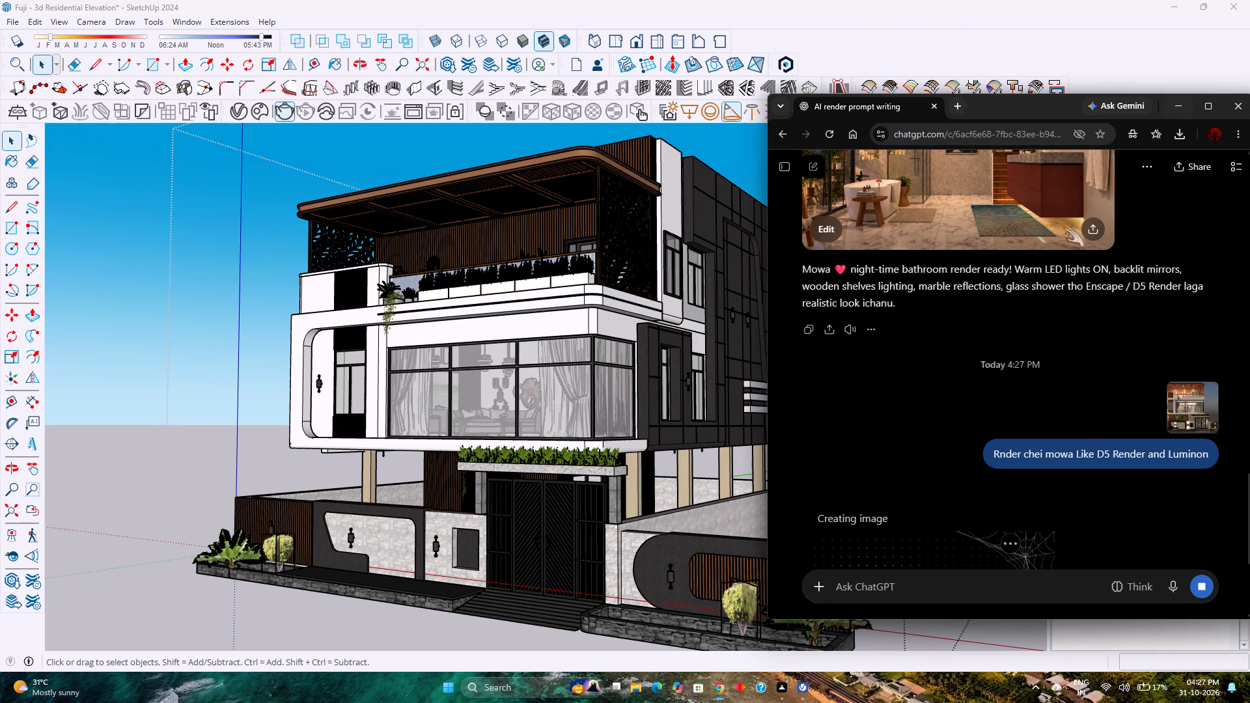
Check the progress of the generated image and minimise the browser to return to the SketchUp house model.
scroll(930, 435, "down", 5)
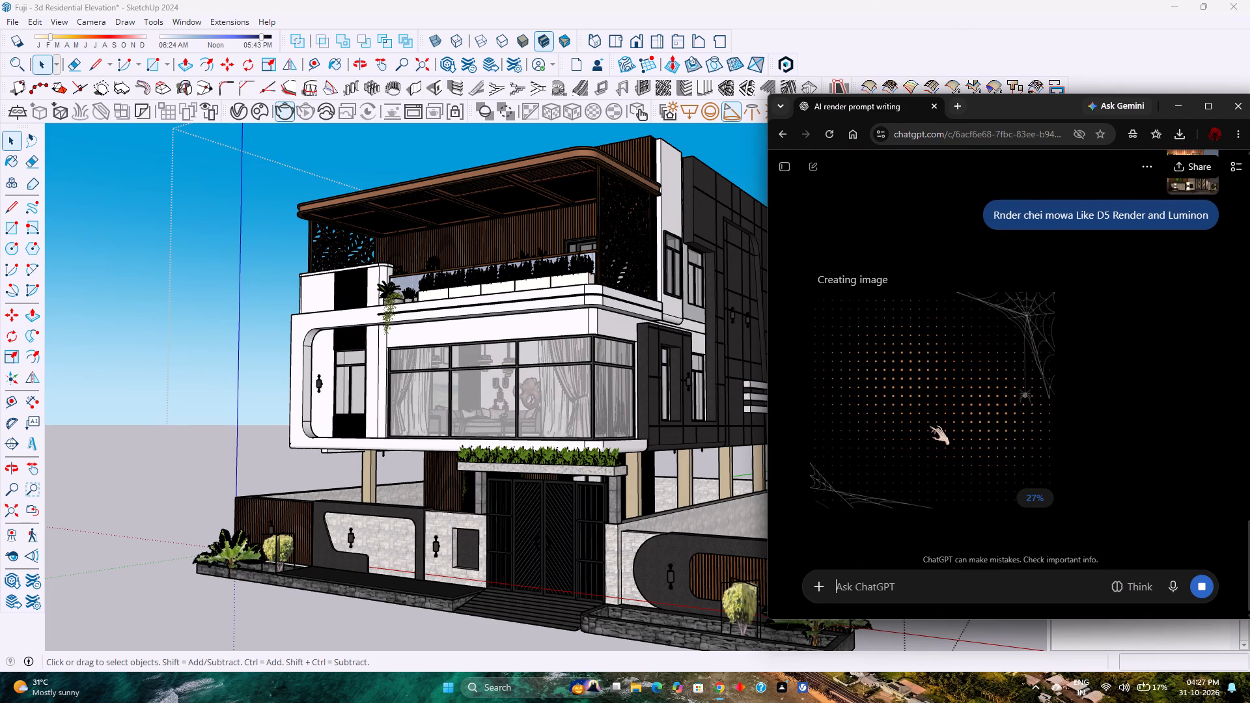
scroll(929, 426, "down", 1)
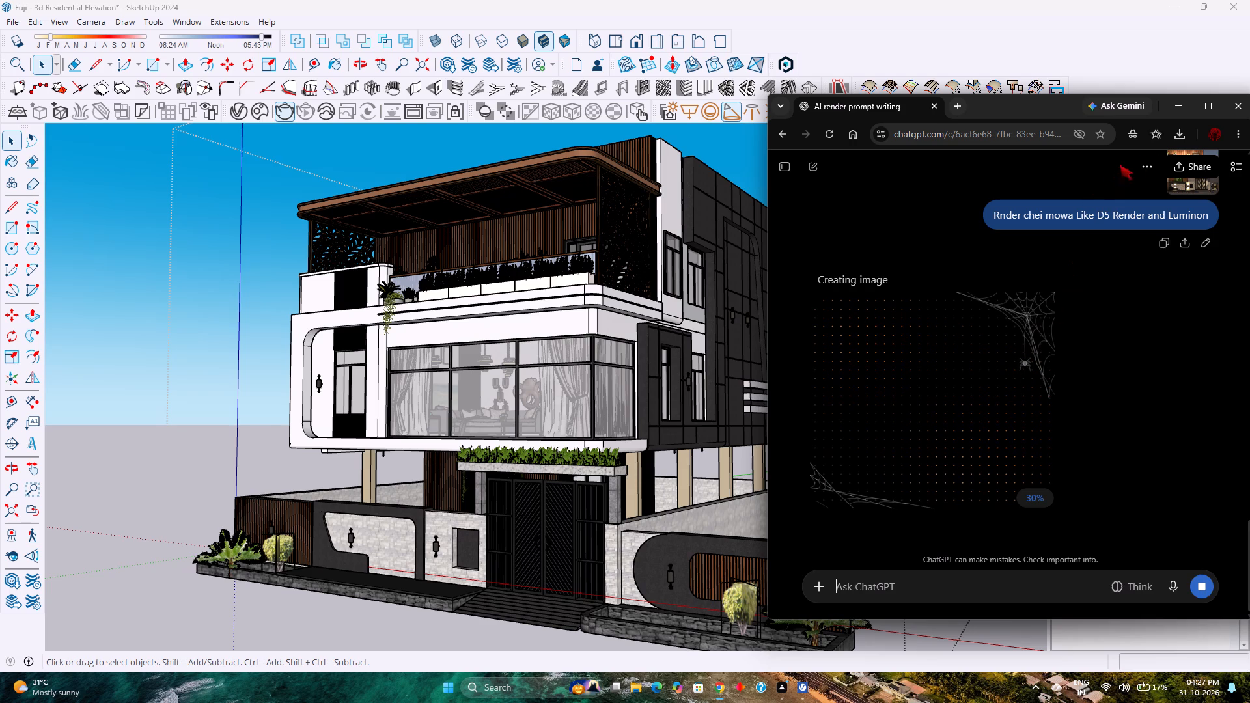
left_click(1183, 107)
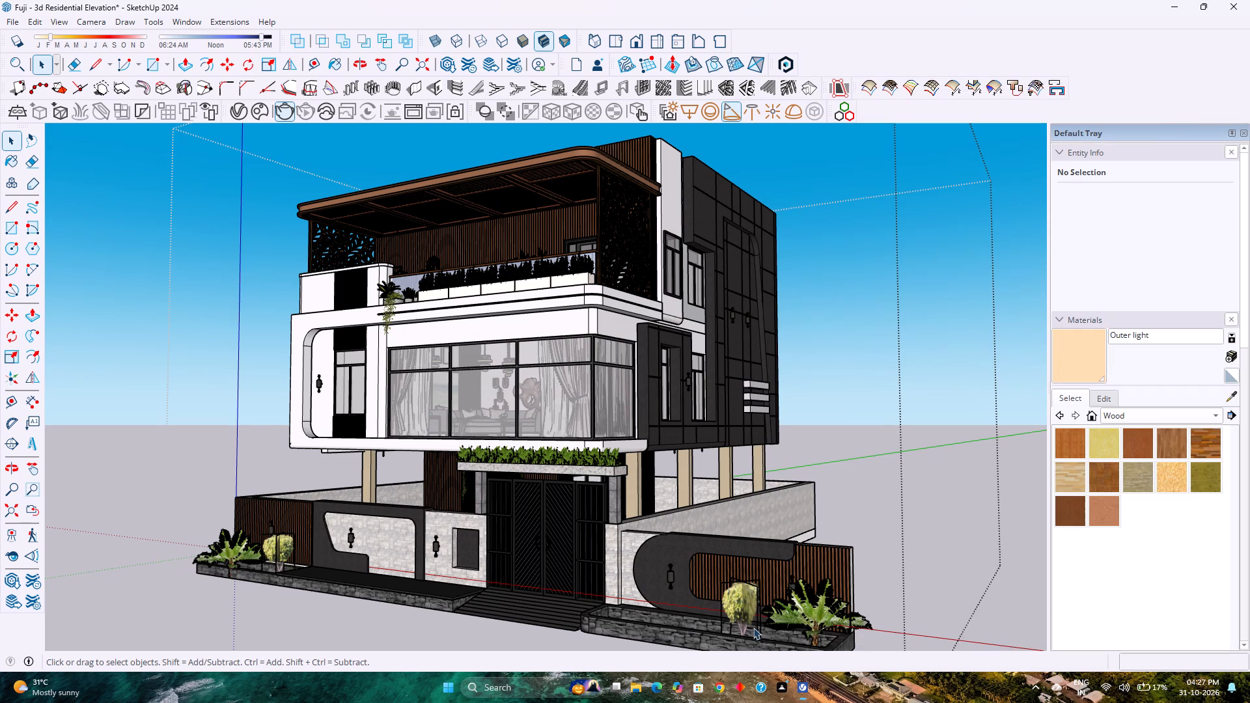
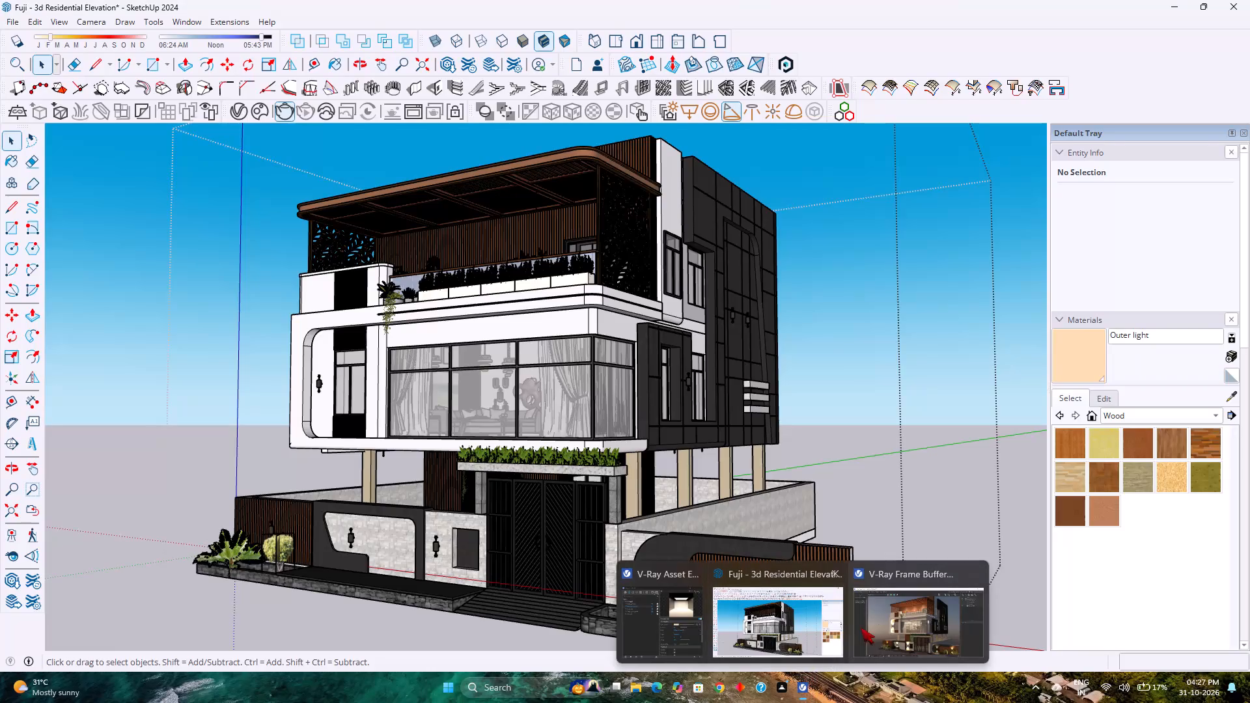
Examine the corner view render in the V-Ray Frame Buffer, checking the overall facade, lighting and glazing details until rendering completes.
left_click(895, 622)
scroll(439, 420, "down", 1)
scroll(439, 420, "up", 1)
scroll(439, 420, "down", 2)
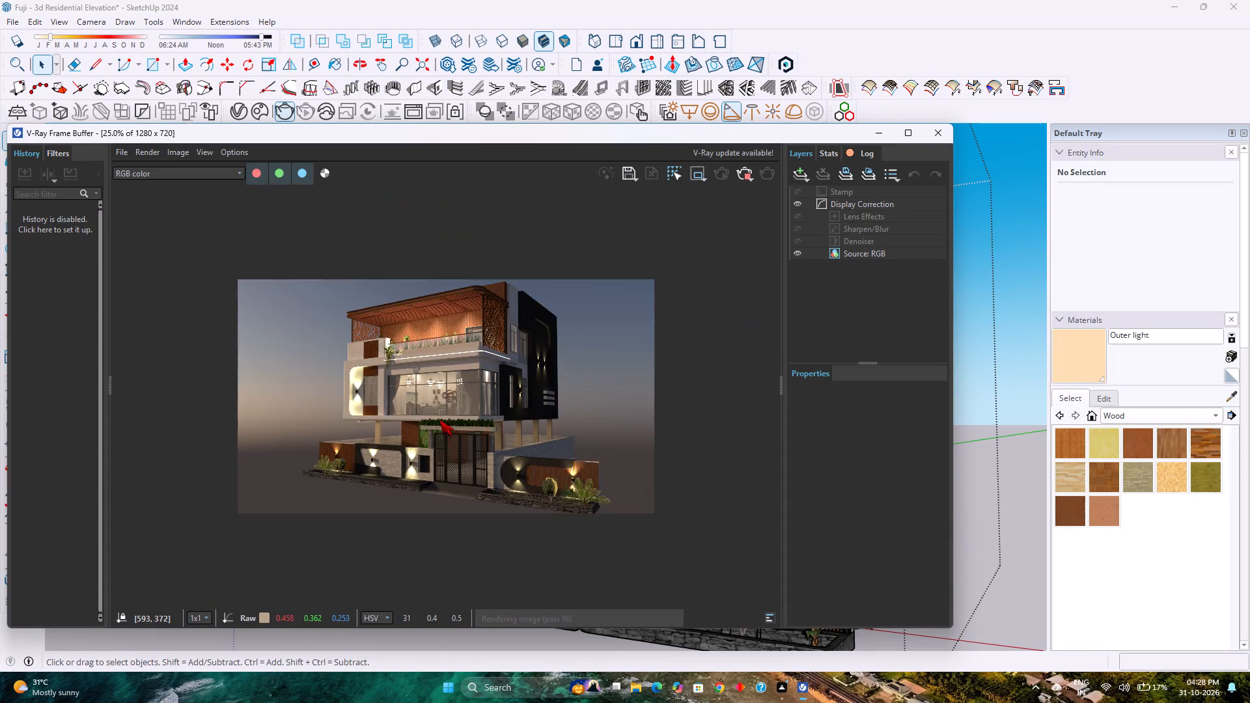
scroll(439, 420, "up", 1)
scroll(439, 420, "down", 1)
scroll(439, 420, "up", 2)
scroll(468, 406, "down", 1)
scroll(468, 406, "up", 1)
scroll(468, 406, "down", 1)
scroll(468, 406, "up", 1)
scroll(468, 406, "down", 1)
scroll(468, 406, "up", 1)
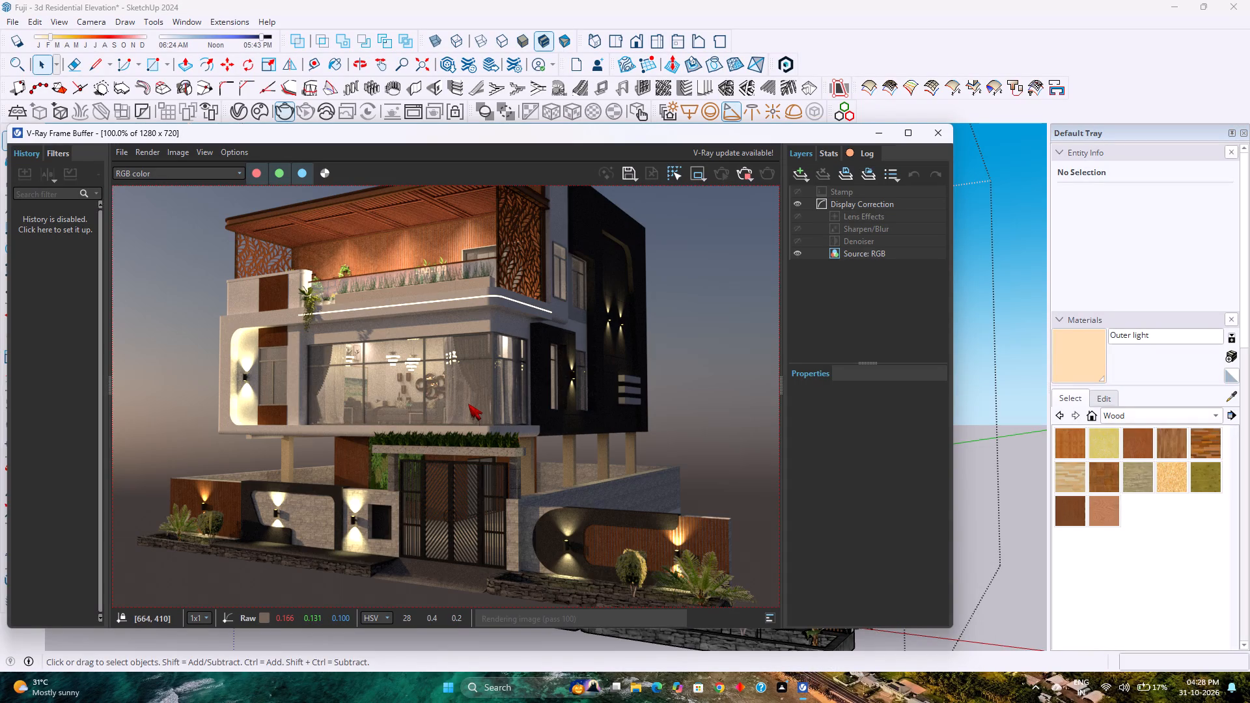
scroll(465, 394, "down", 1)
scroll(465, 394, "up", 1)
scroll(465, 394, "down", 1)
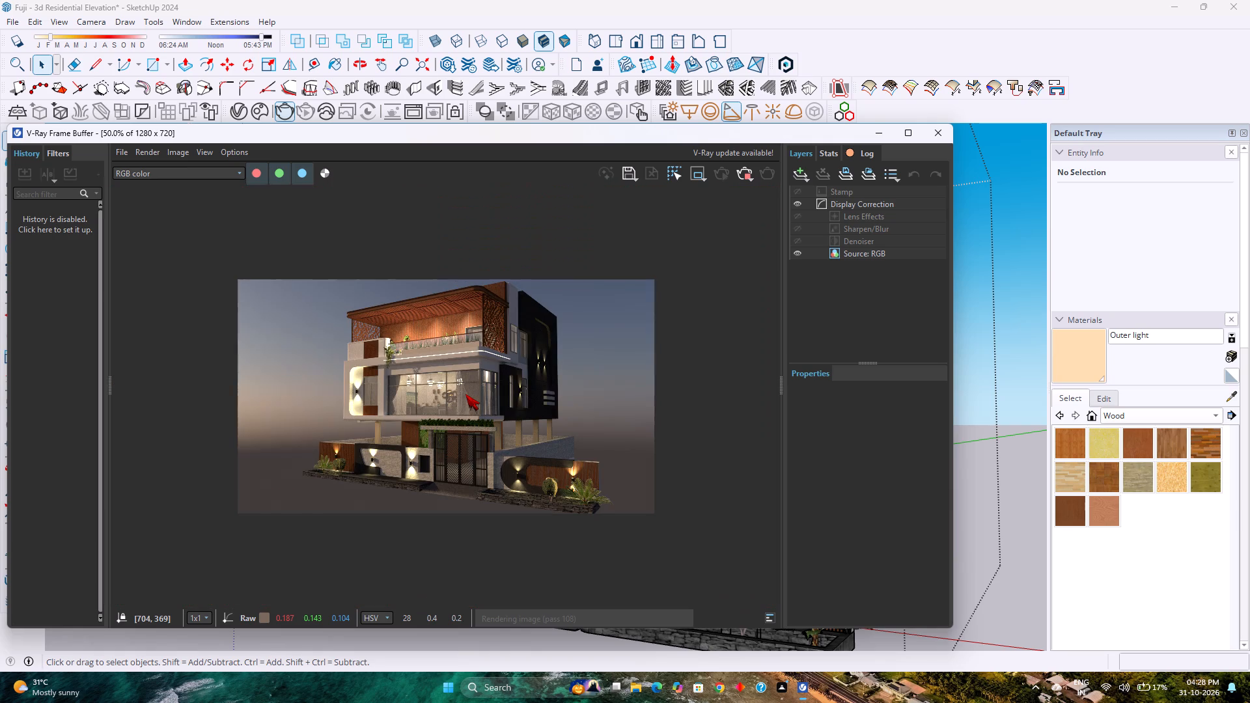
scroll(473, 379, "up", 1)
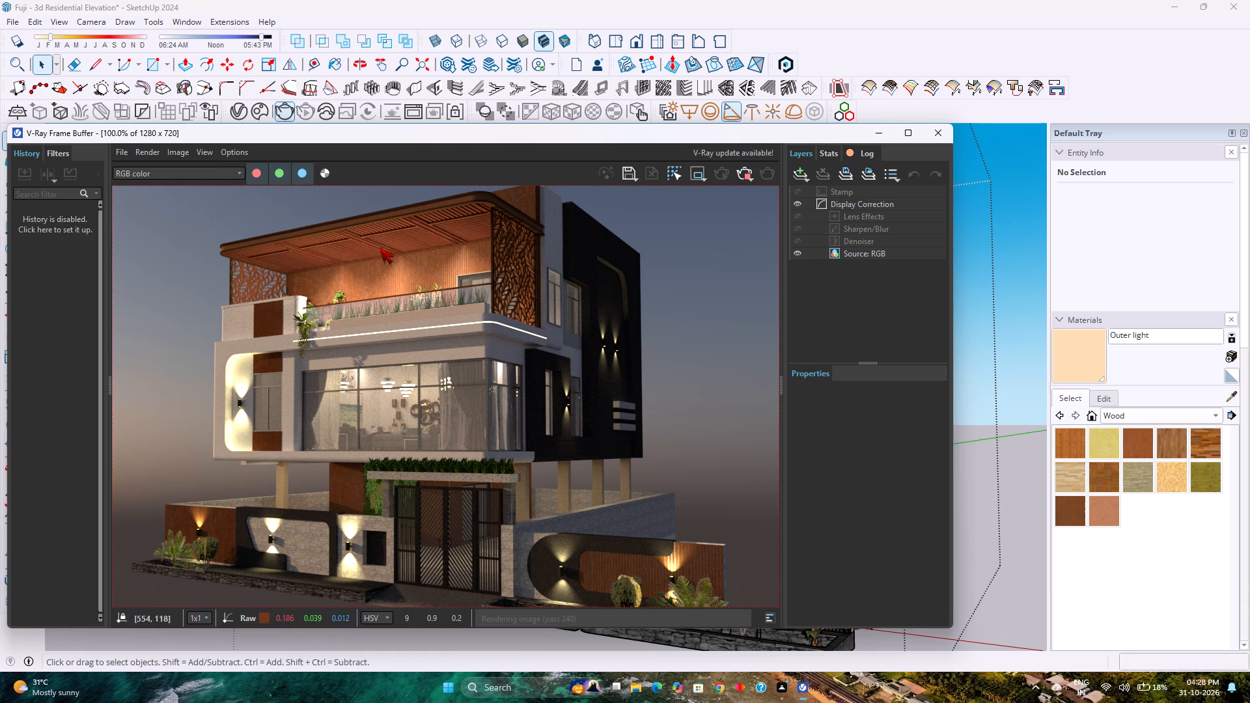
scroll(514, 431, "down", 1)
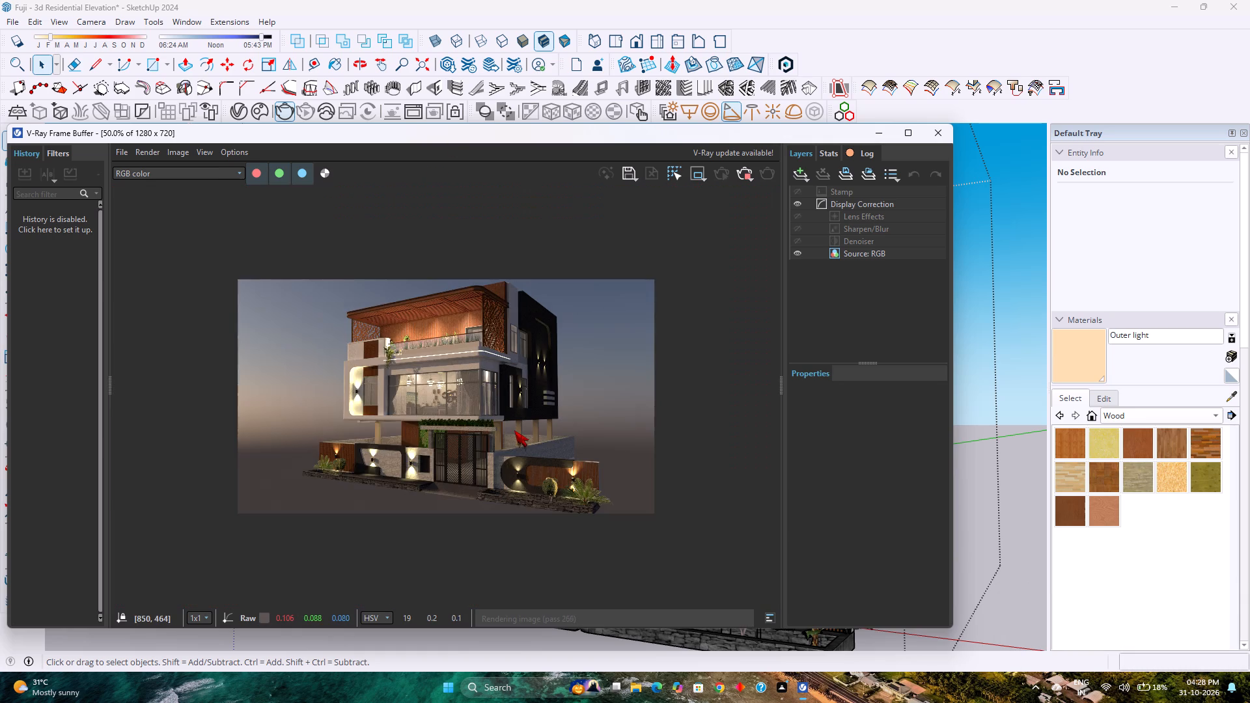
scroll(514, 430, "up", 1)
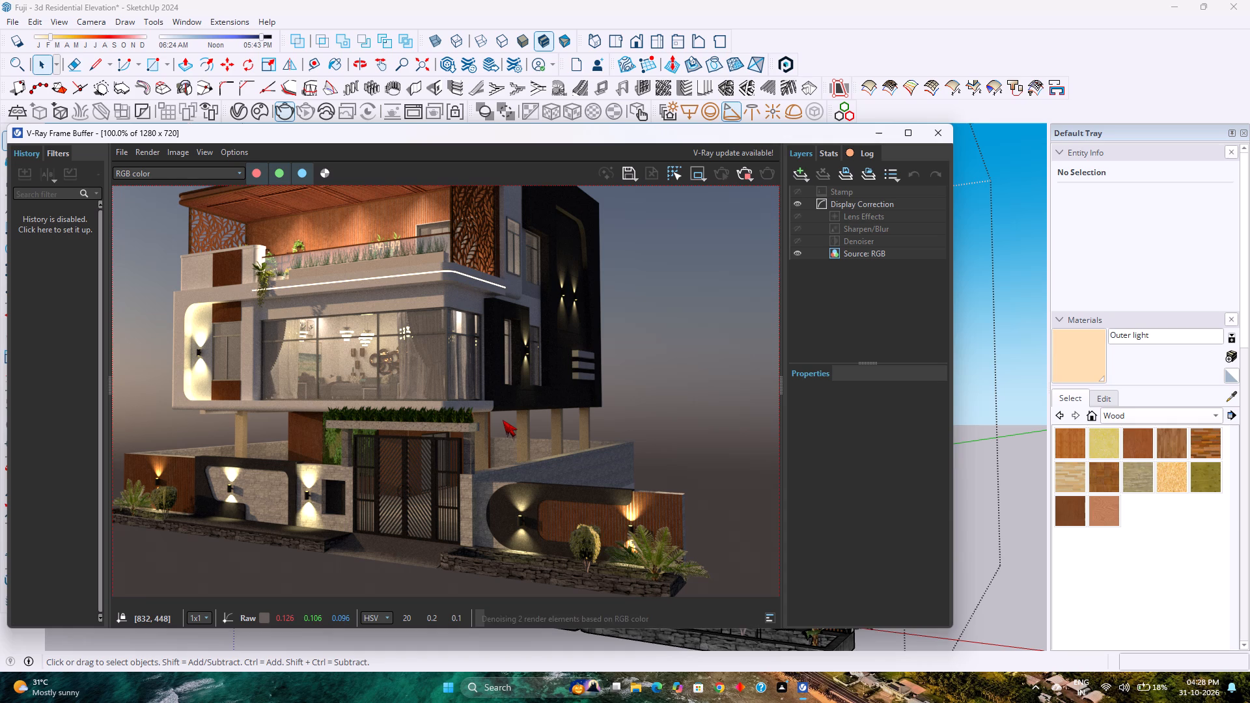
scroll(503, 420, "down", 2)
scroll(503, 420, "up", 2)
scroll(503, 420, "down", 1)
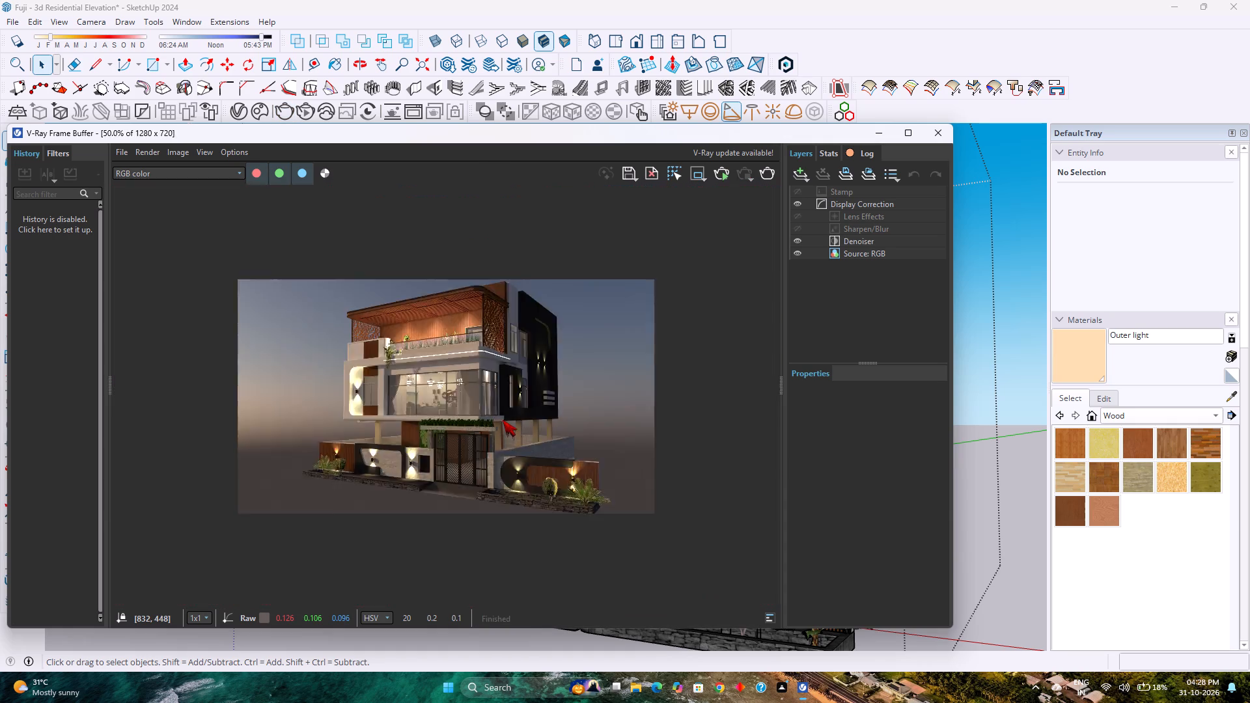
scroll(503, 420, "up", 1)
scroll(503, 420, "down", 1)
scroll(503, 420, "up", 1)
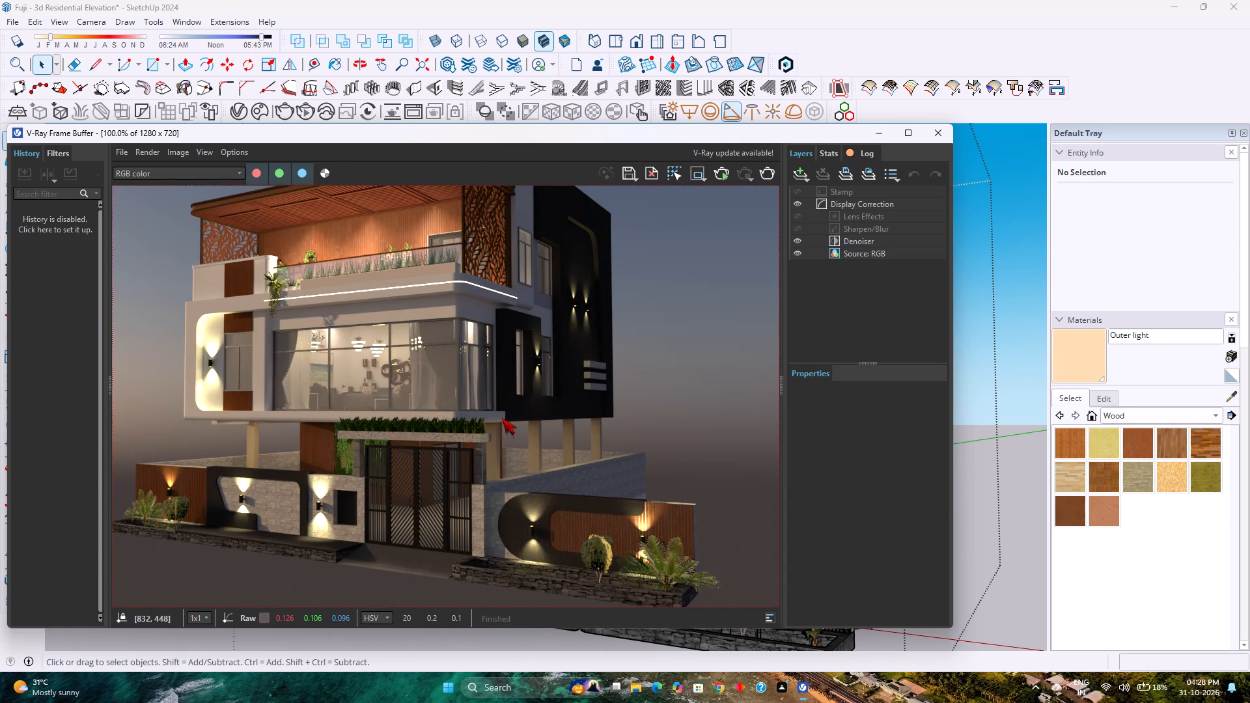
scroll(501, 417, "down", 1)
scroll(501, 417, "up", 1)
scroll(501, 417, "down", 1)
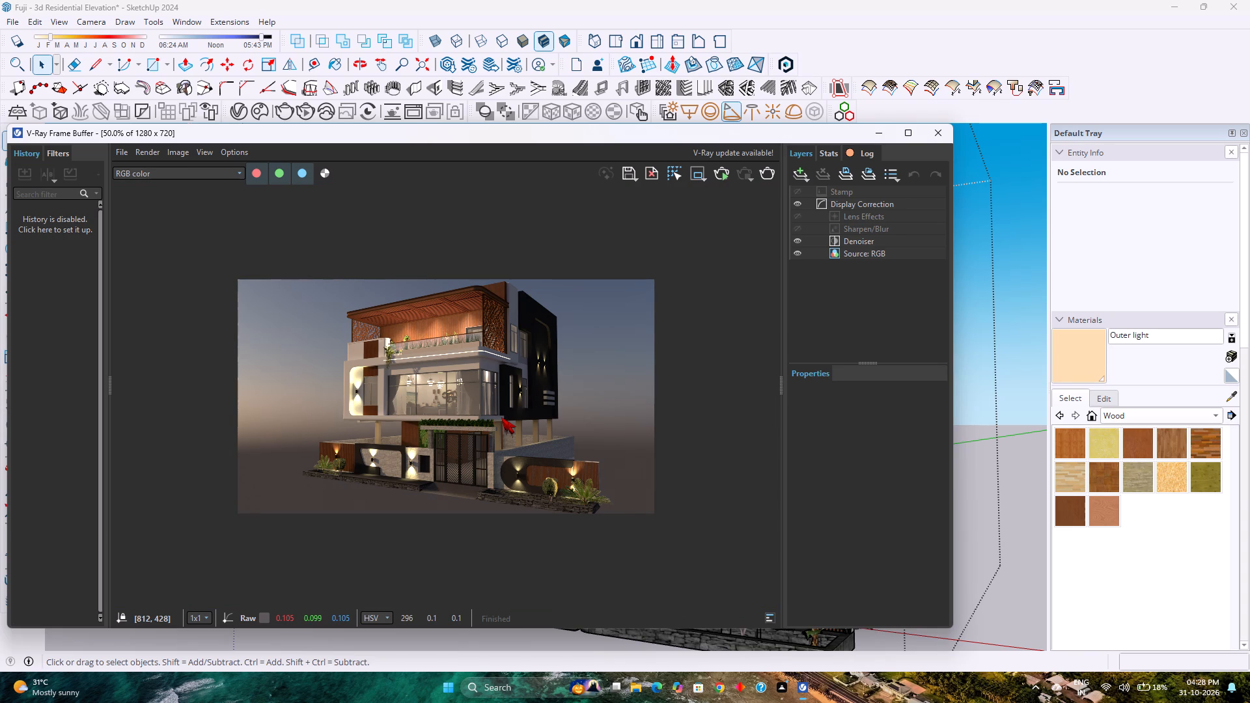
scroll(501, 417, "up", 1)
scroll(501, 417, "down", 1)
scroll(453, 394, "up", 2)
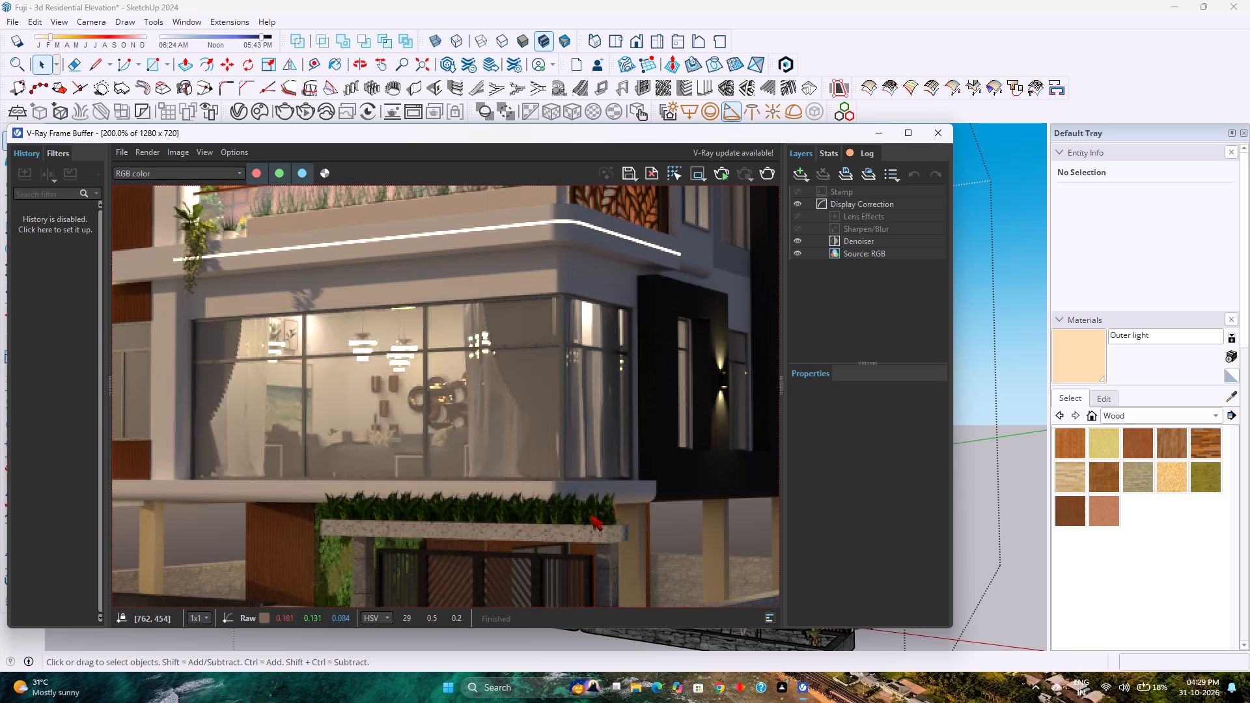
scroll(590, 496, "down", 2)
scroll(592, 493, "up", 1)
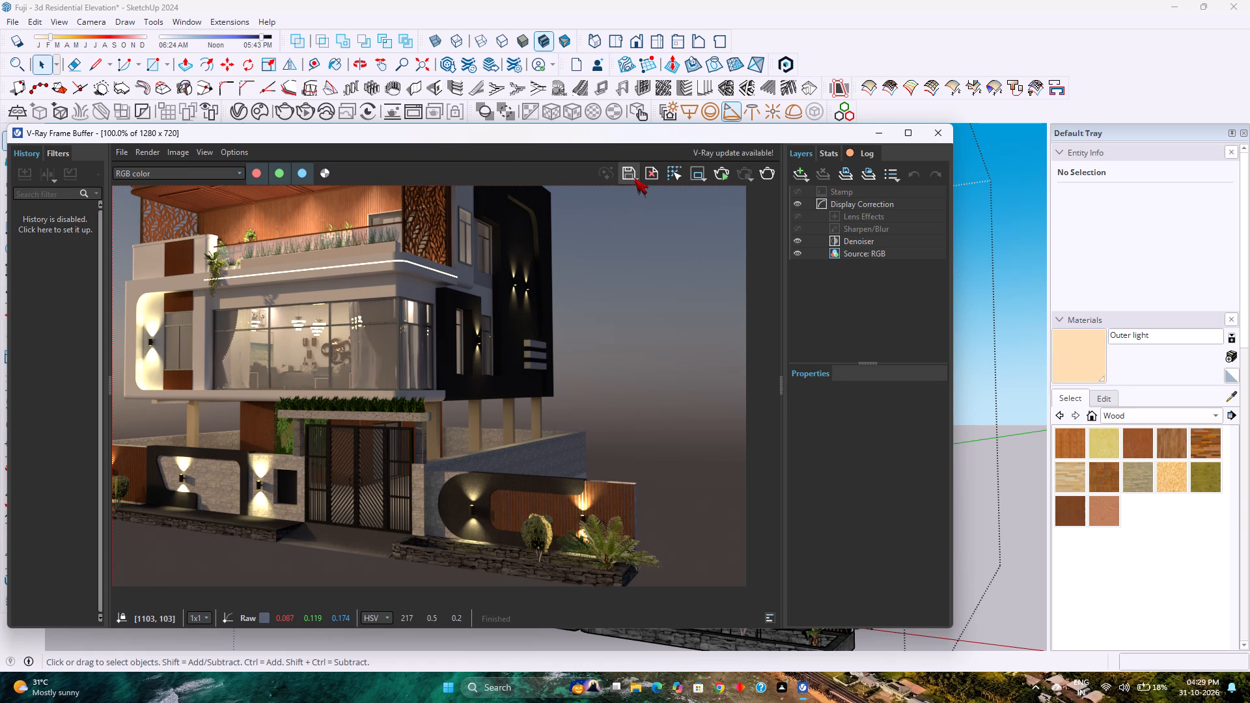
Save the corner view render as a JPEG named "2" in the Downloads folder and minimise the frame buffer.
left_click(634, 178)
left_click(311, 378)
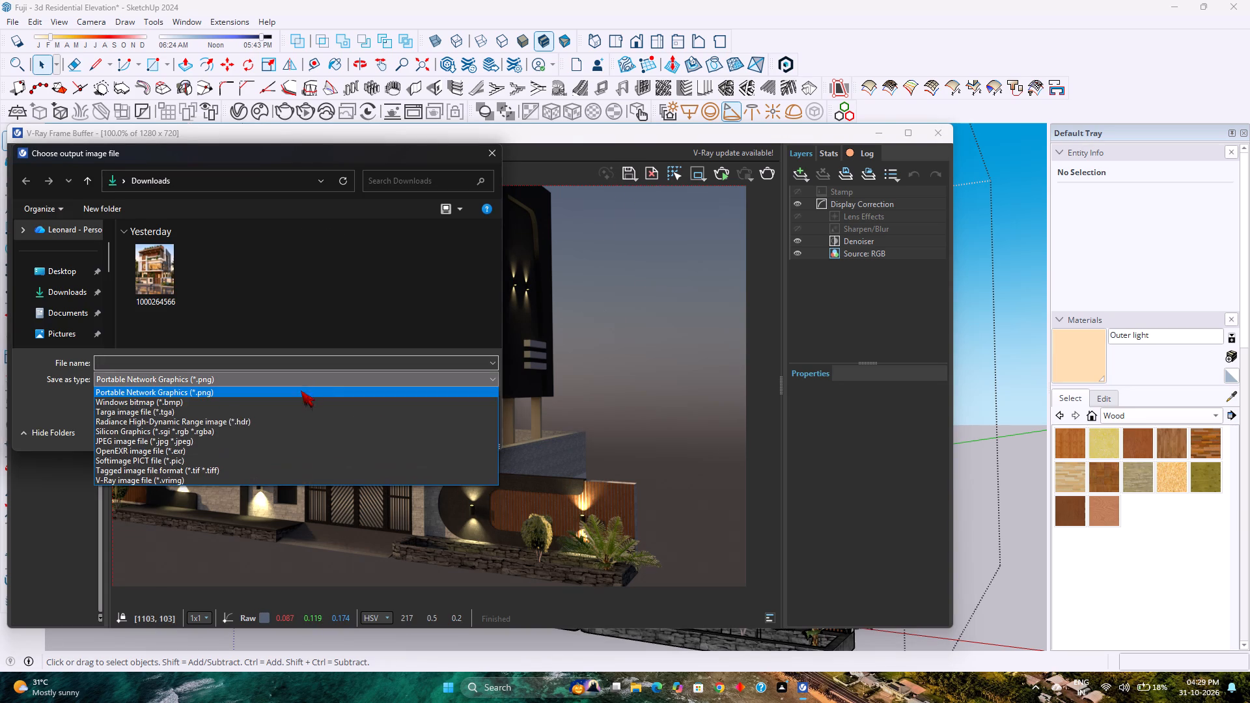
left_click(230, 444)
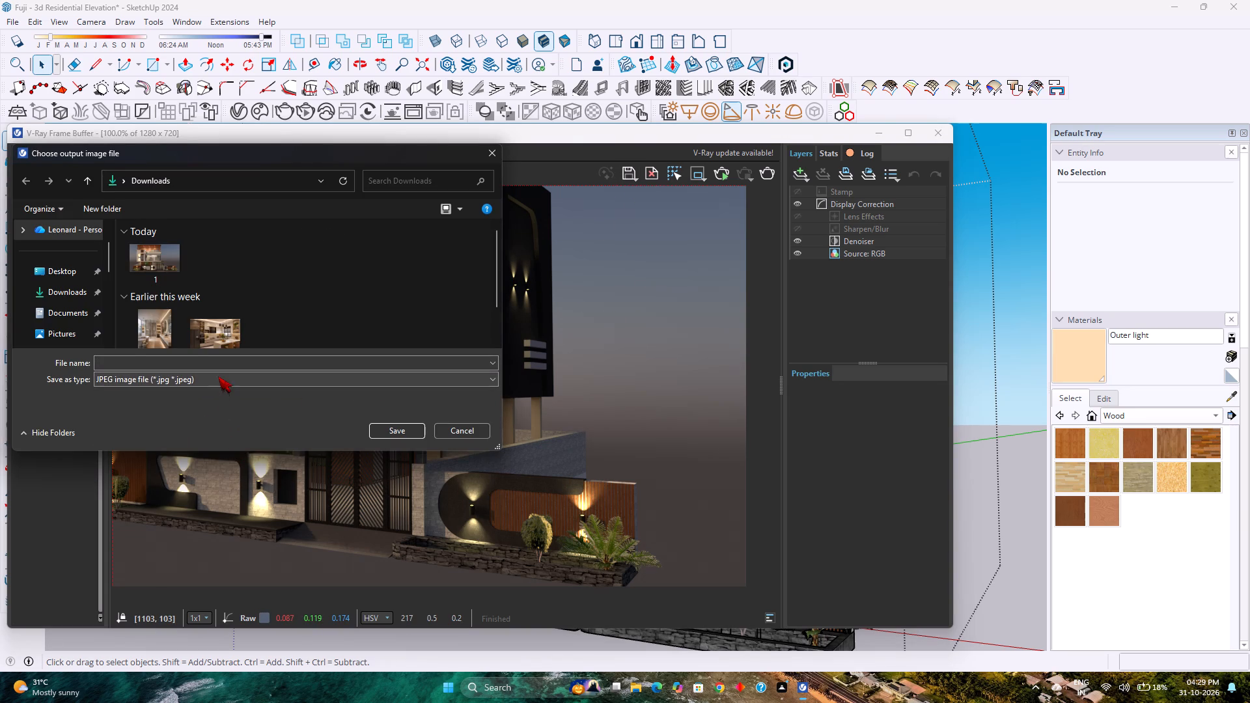
left_click(238, 359)
key("2")
key("Return")
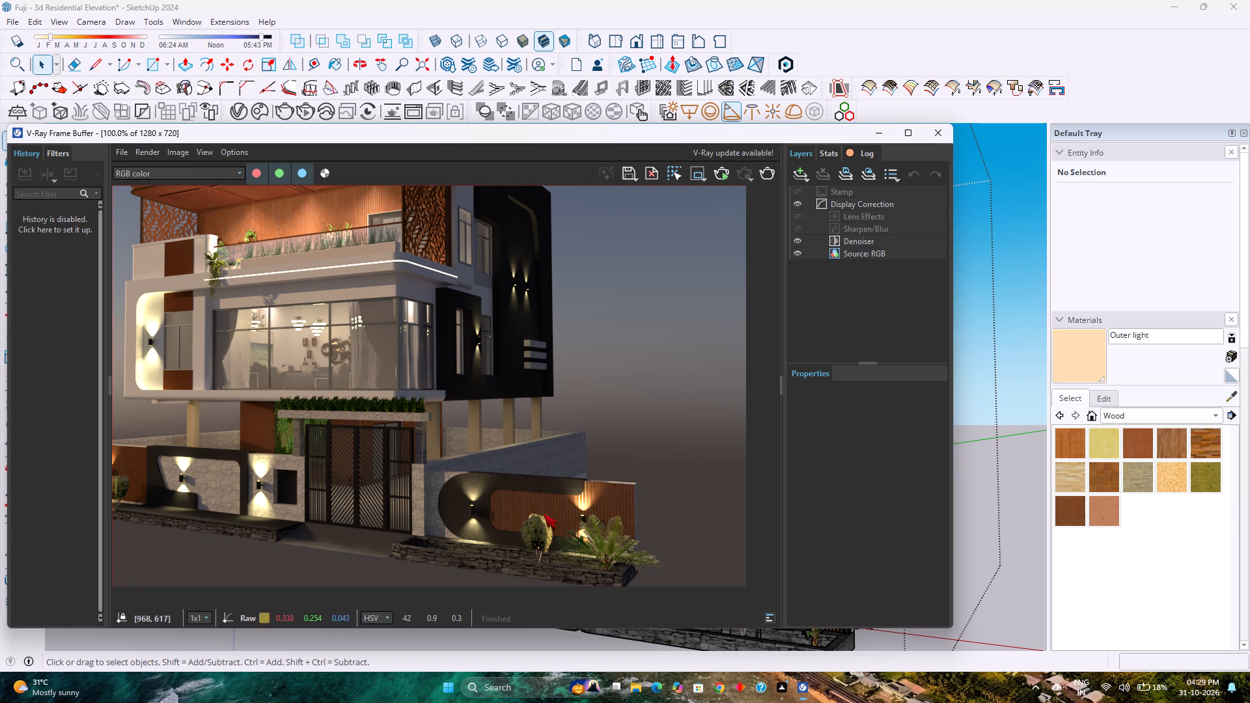
scroll(580, 470, "down", 1)
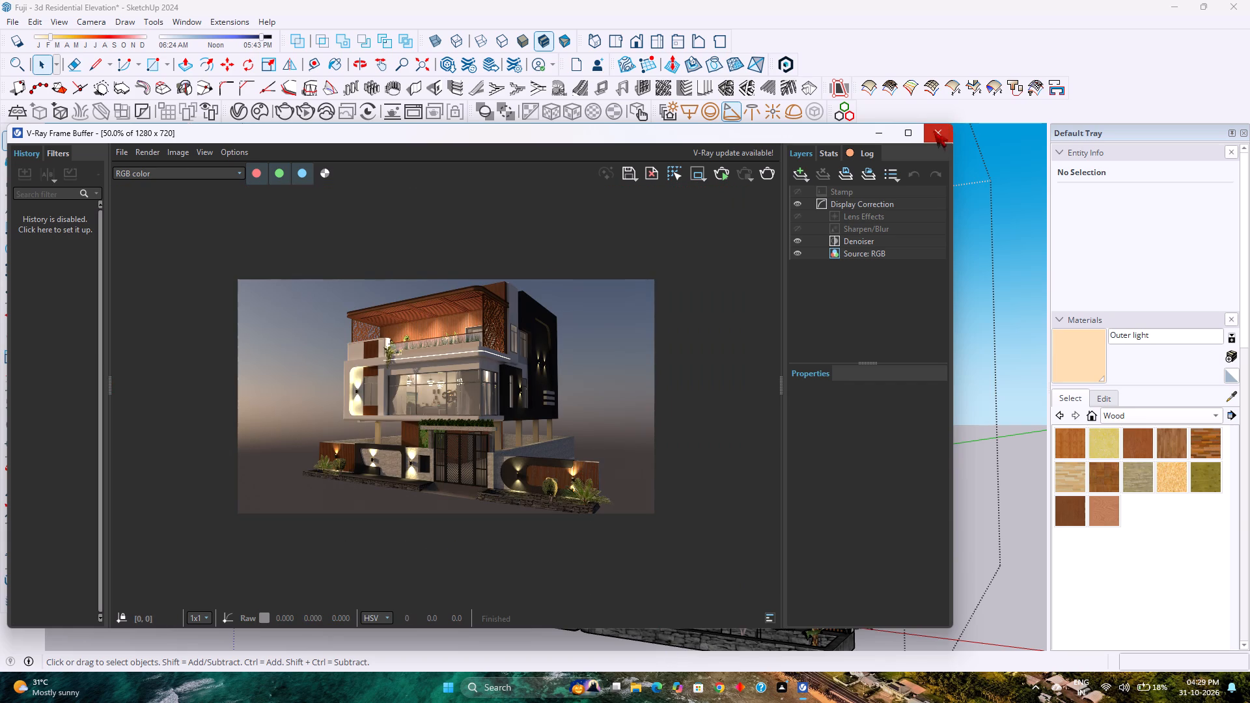
left_click(877, 135)
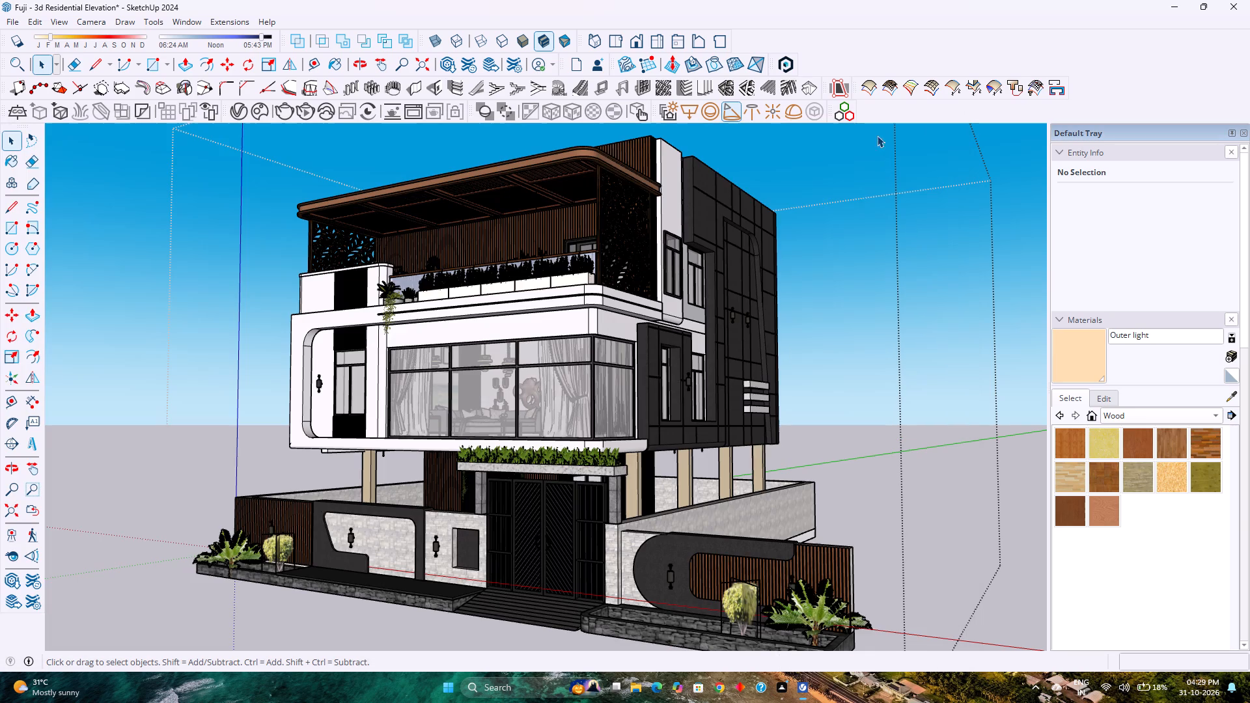
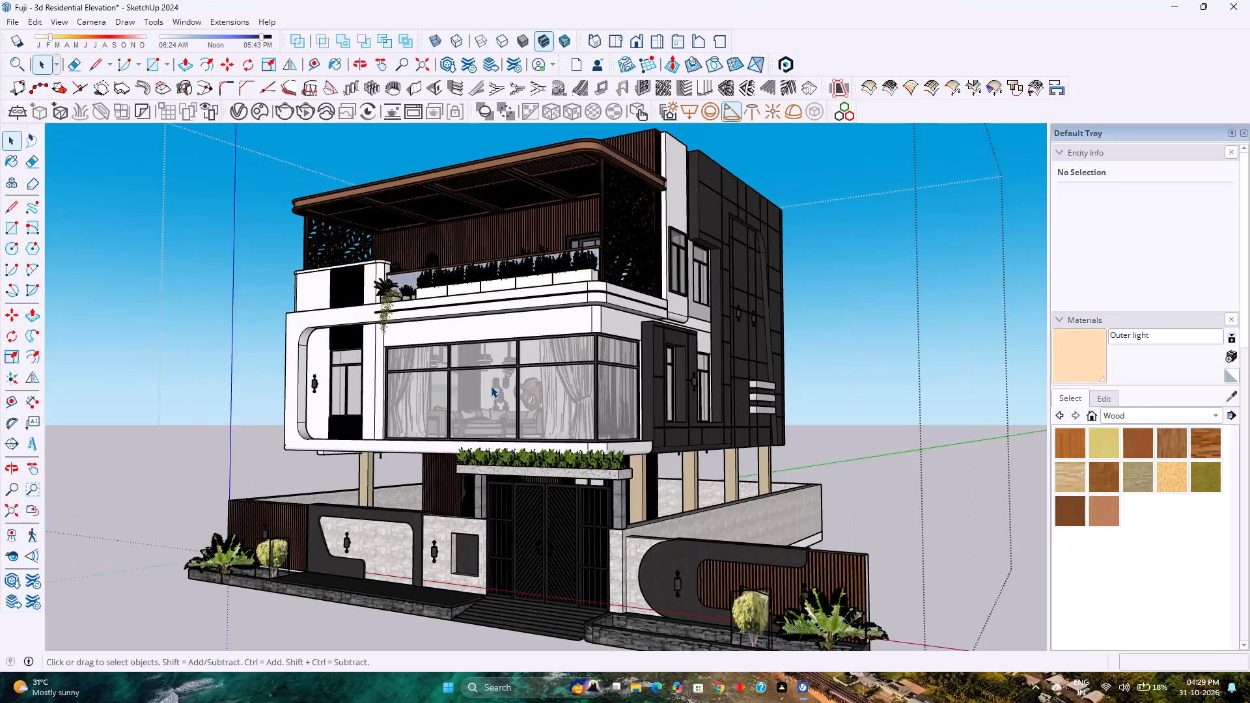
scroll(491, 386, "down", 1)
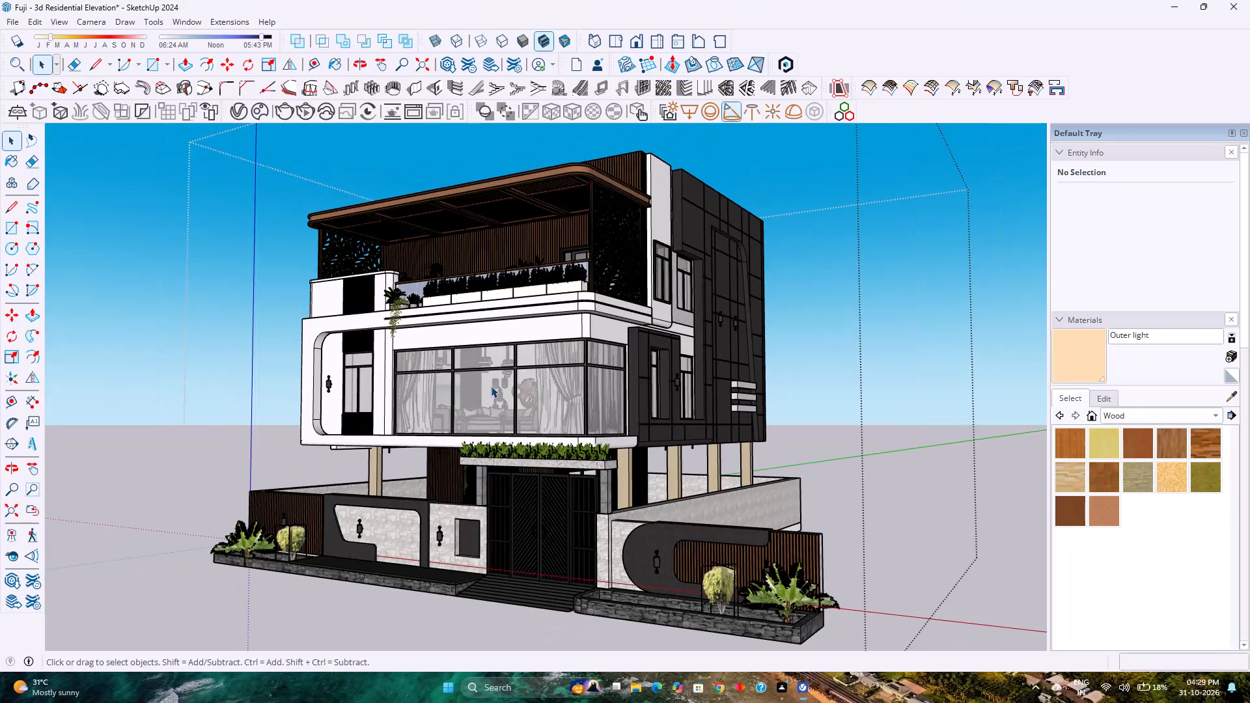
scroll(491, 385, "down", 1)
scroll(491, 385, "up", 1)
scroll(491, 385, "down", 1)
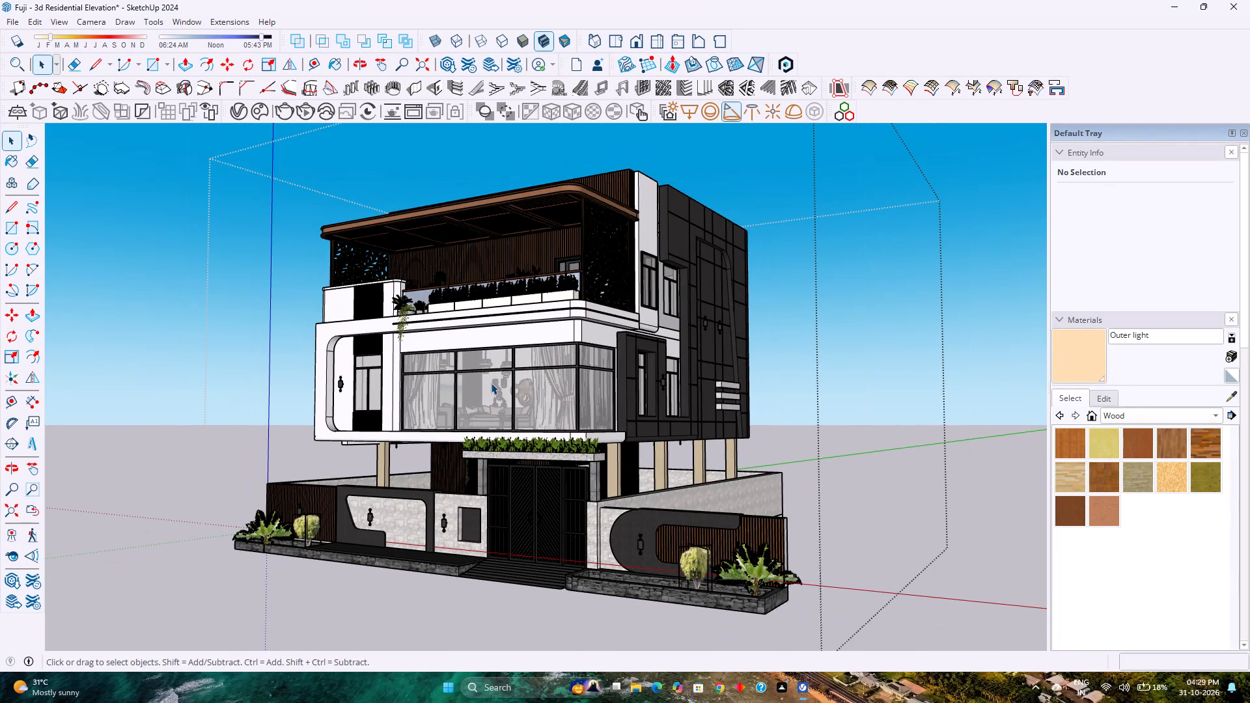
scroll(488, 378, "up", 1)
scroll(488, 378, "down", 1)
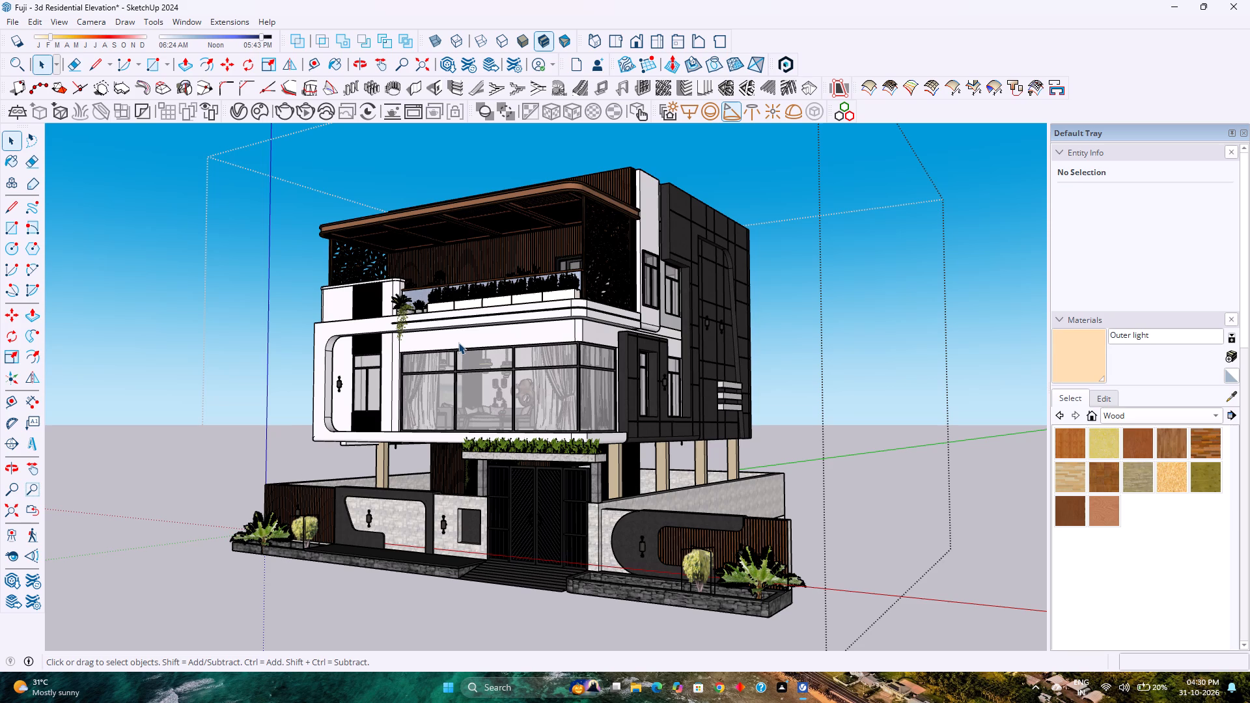
Open the building group and hide the first floor's white curved frame group and its wall-and-window group.
double_click(458, 342)
scroll(458, 342, "up", 3)
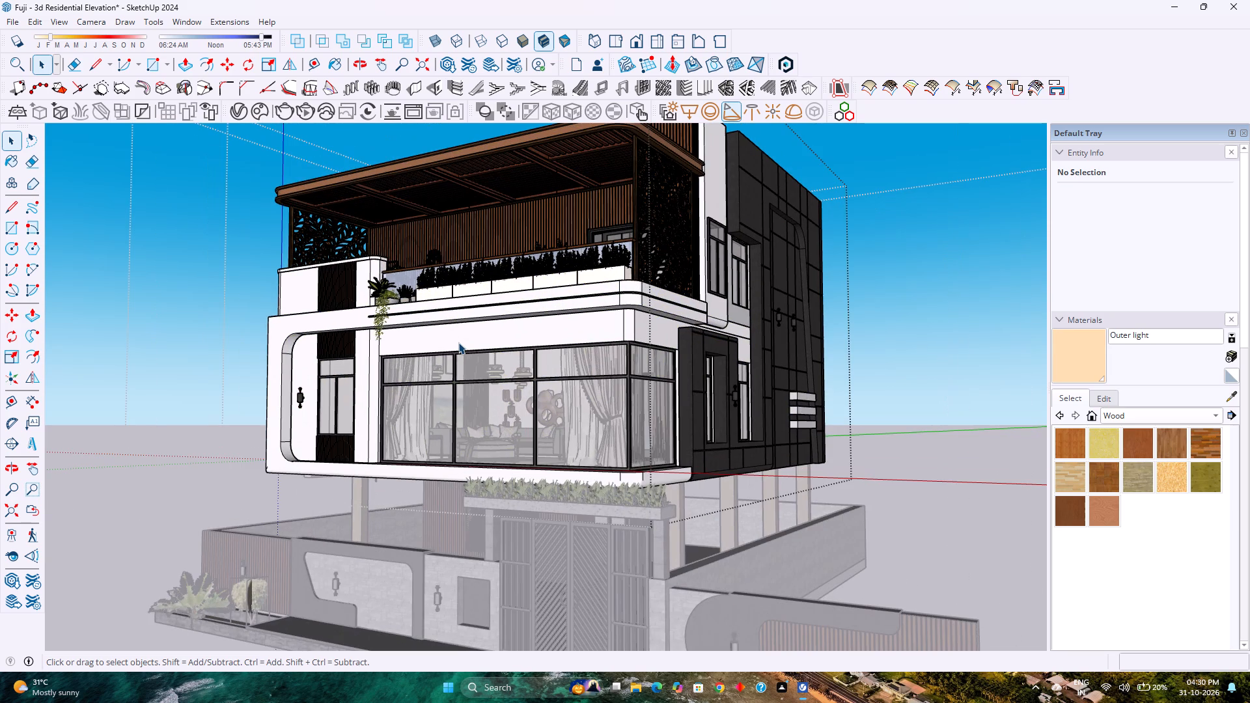
left_click(458, 342)
left_click(344, 328)
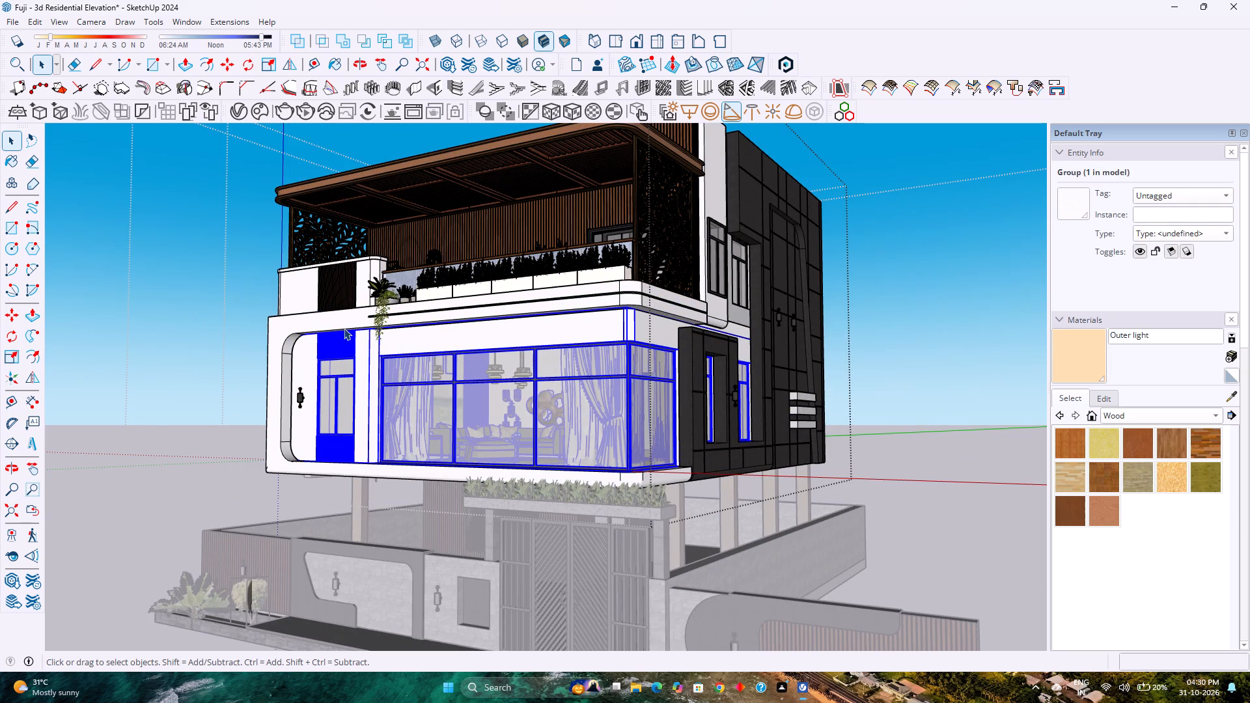
right_click(344, 328)
left_click(380, 371)
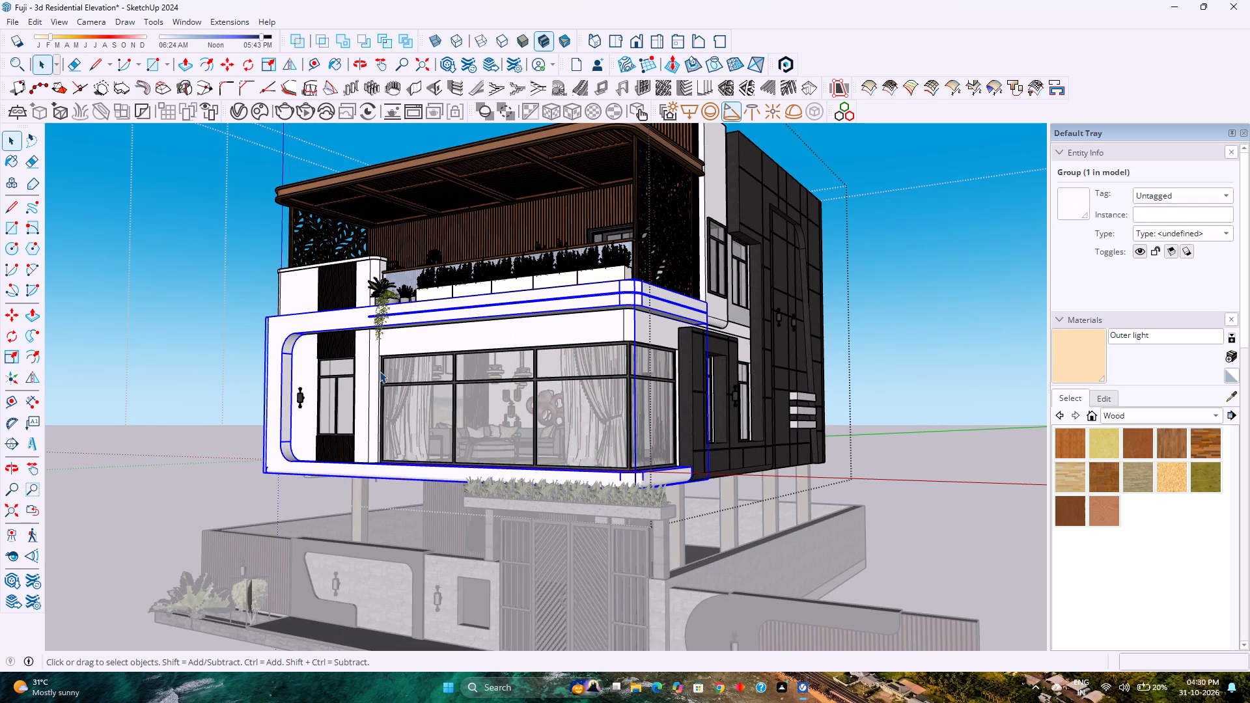
left_click(339, 353)
right_click(339, 353)
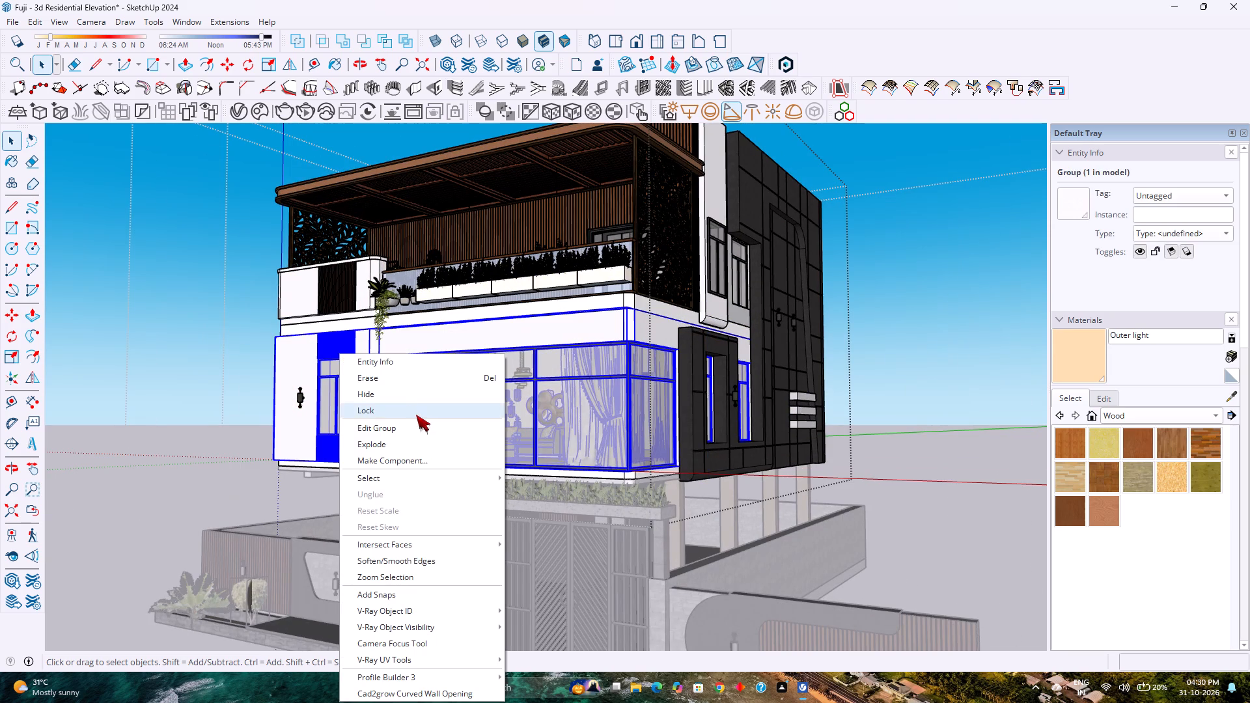
left_click(398, 395)
Open the first-floor ceiling slab group and delete the short stray edge at the corner of the recess.
middle_click_drag(395, 389, 404, 342)
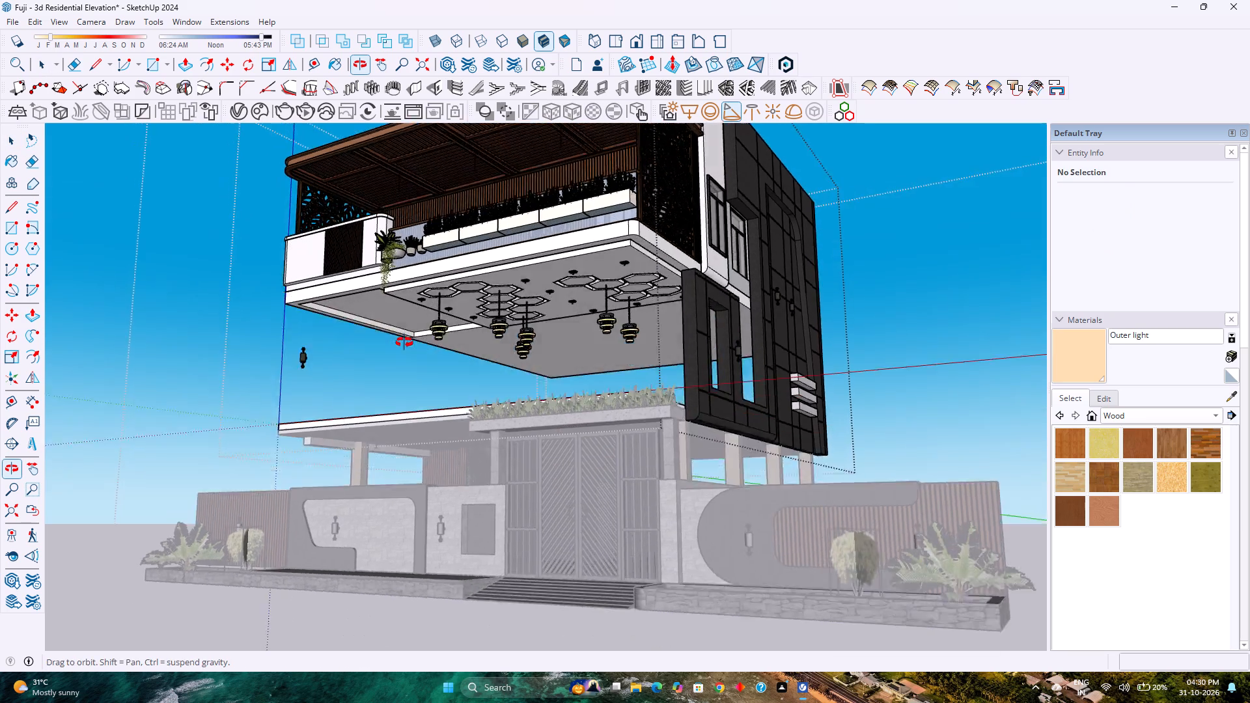
middle_click_drag(404, 342, 414, 329)
scroll(393, 316, "up", 9)
scroll(455, 358, "up", 3)
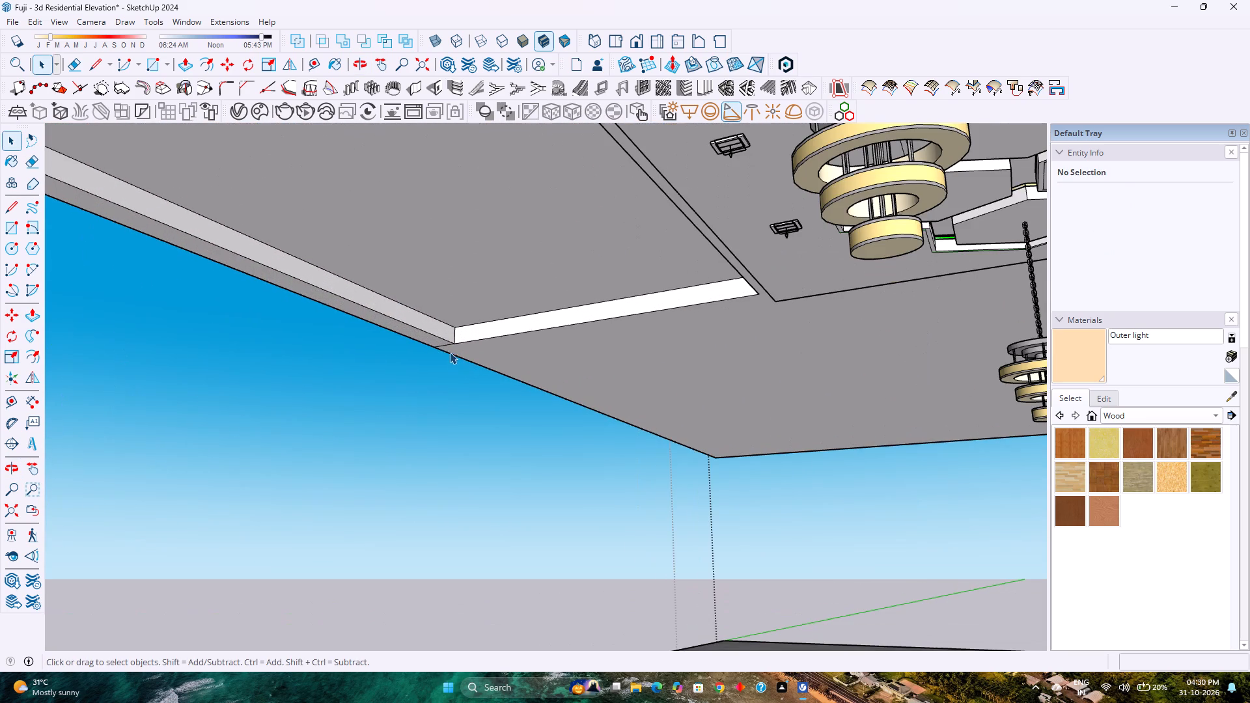
double_click(445, 345)
scroll(445, 345, "up", 4)
left_click(445, 346)
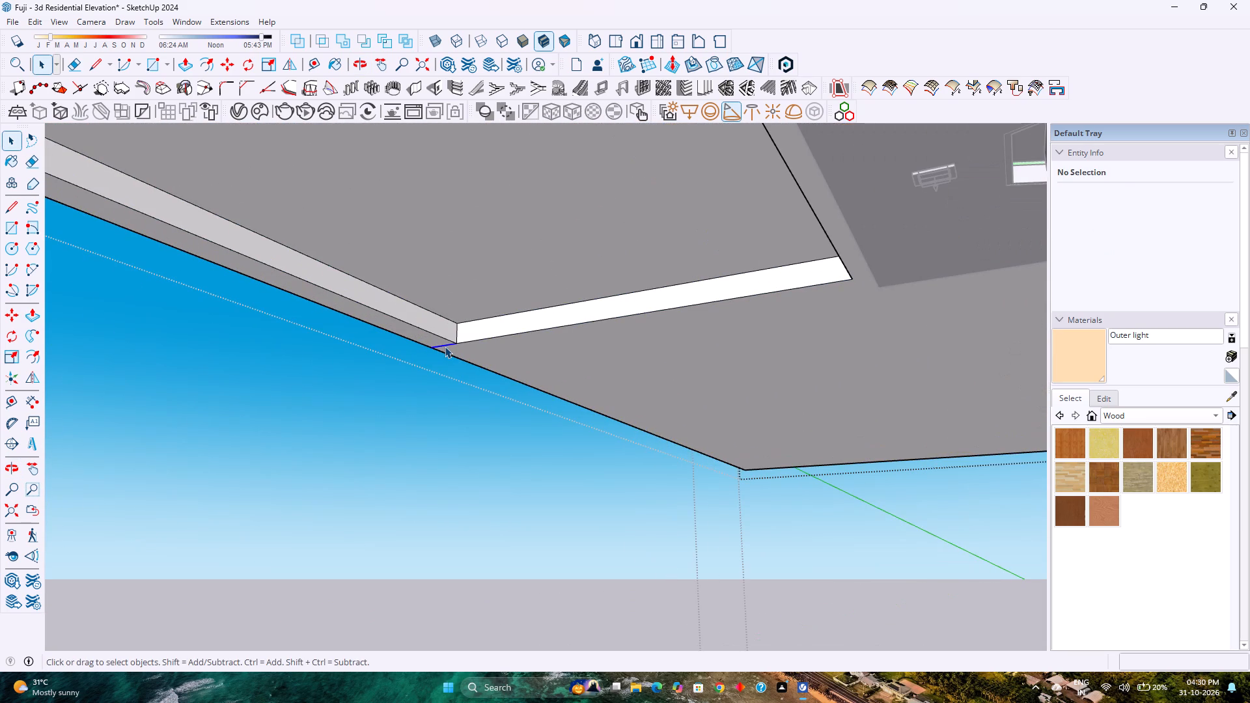
key("Delete")
Open 3D Warehouse and search the models for "False Ceiling".
scroll(437, 355, "down", 5)
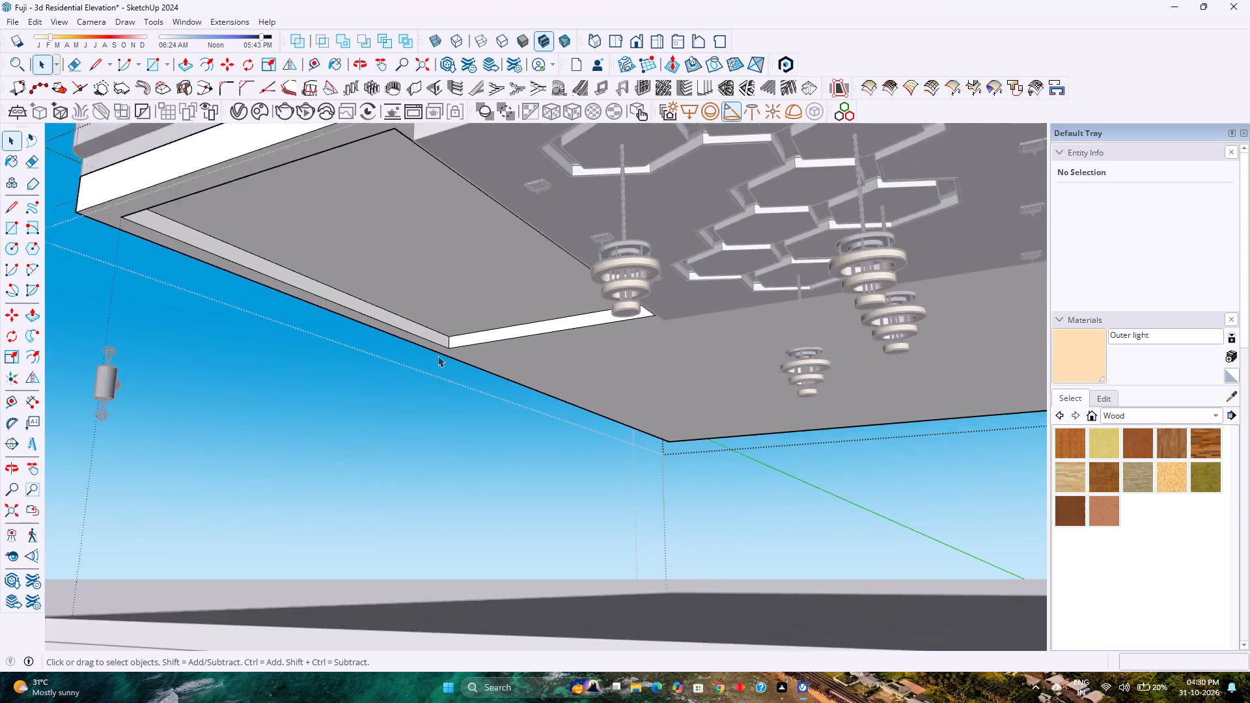
scroll(437, 355, "down", 3)
middle_click_drag(437, 355, 477, 348)
middle_click_drag(497, 342, 420, 398, "shift")
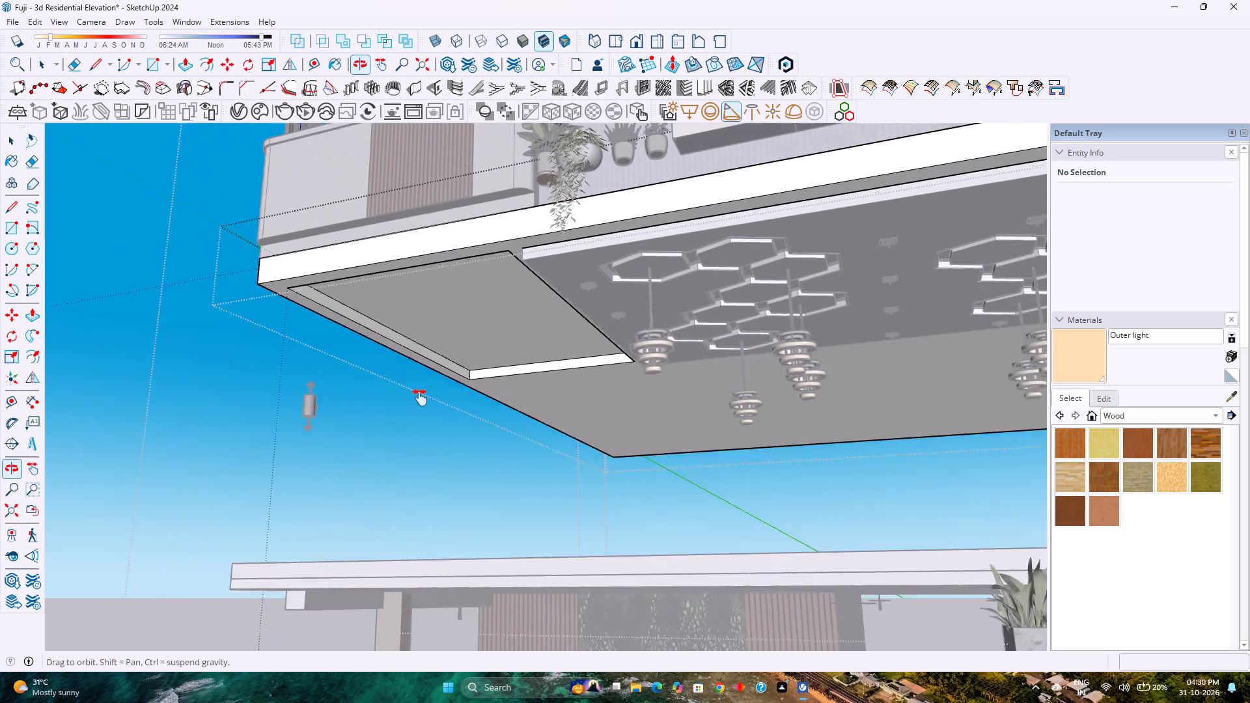
middle_click_drag(420, 398, 375, 407, "shift")
middle_click(375, 407, "shift")
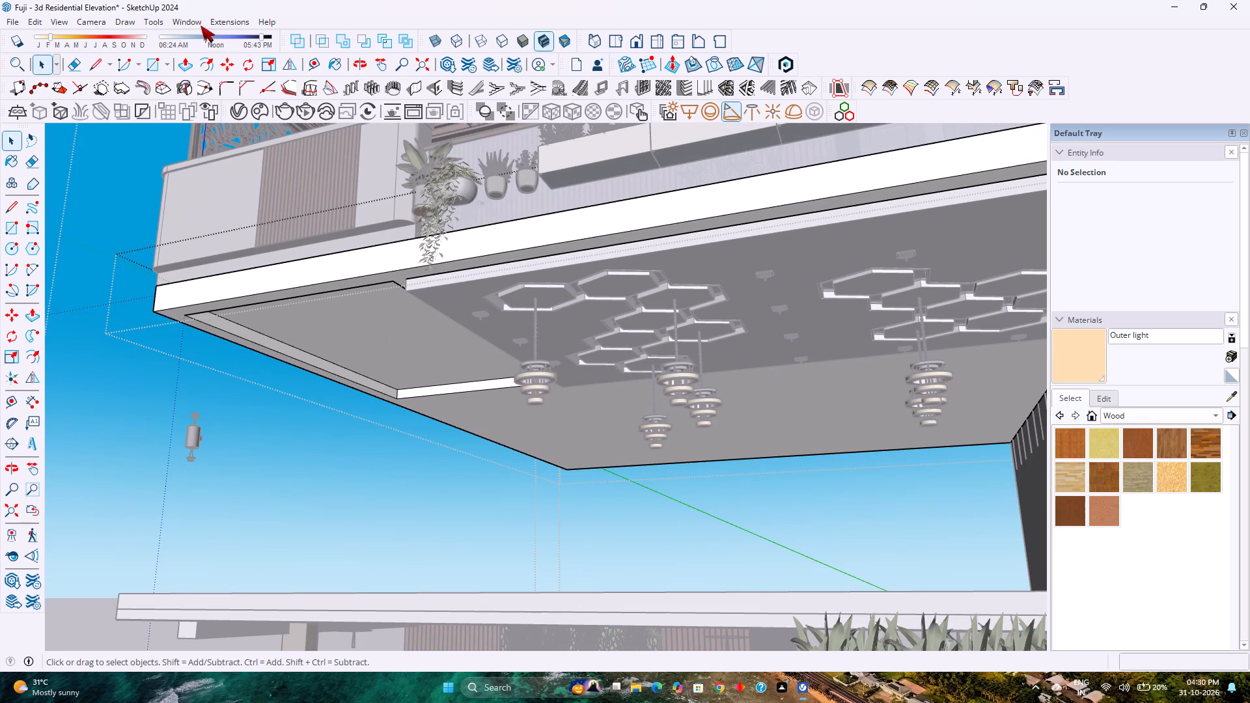
left_click(186, 20)
left_click(213, 119)
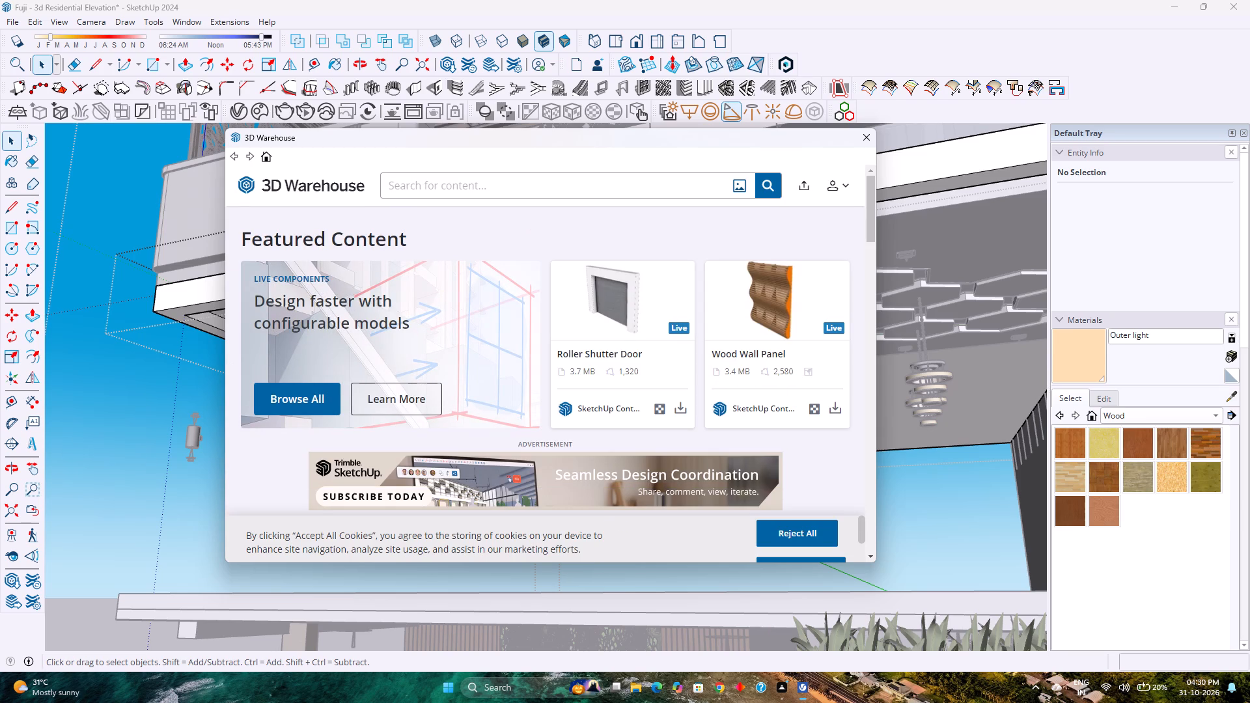
left_click(520, 179)
type("False Ceiling")
key("Return")
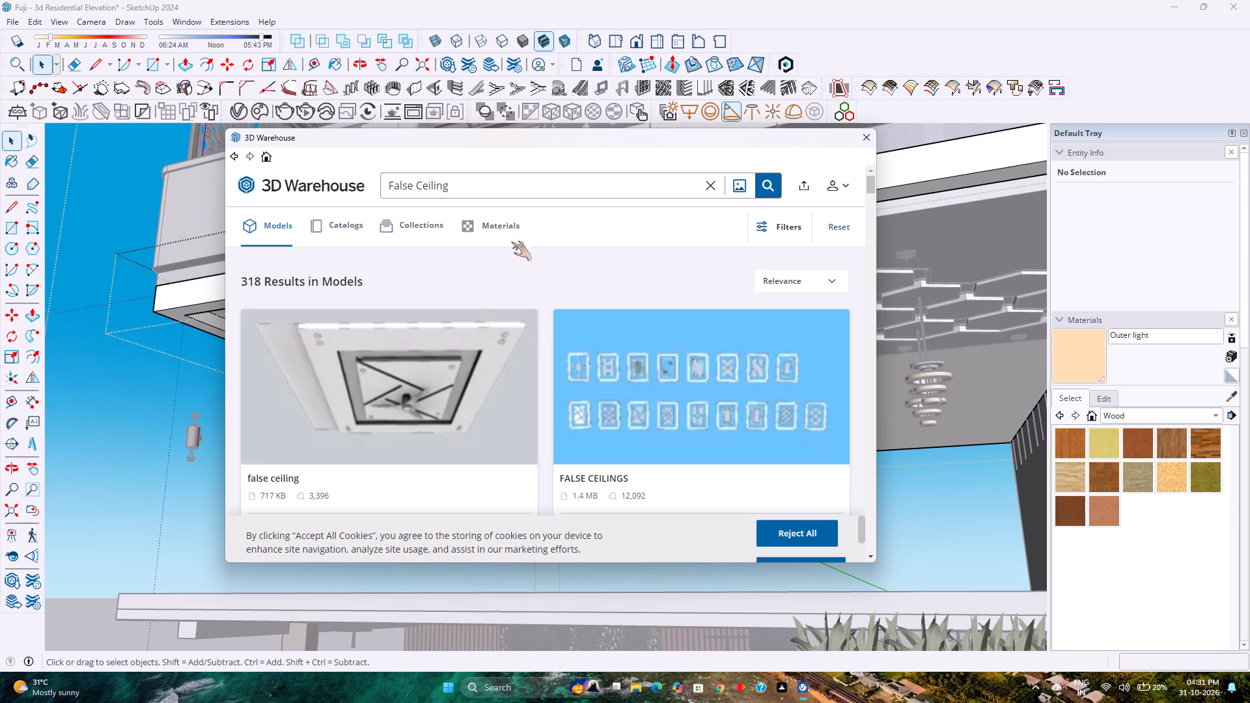
Browse the results, load the 717 KB "false ceiling" model with a fan directly, and place it at the ceiling recess's outer corner.
scroll(482, 335, "down", 9)
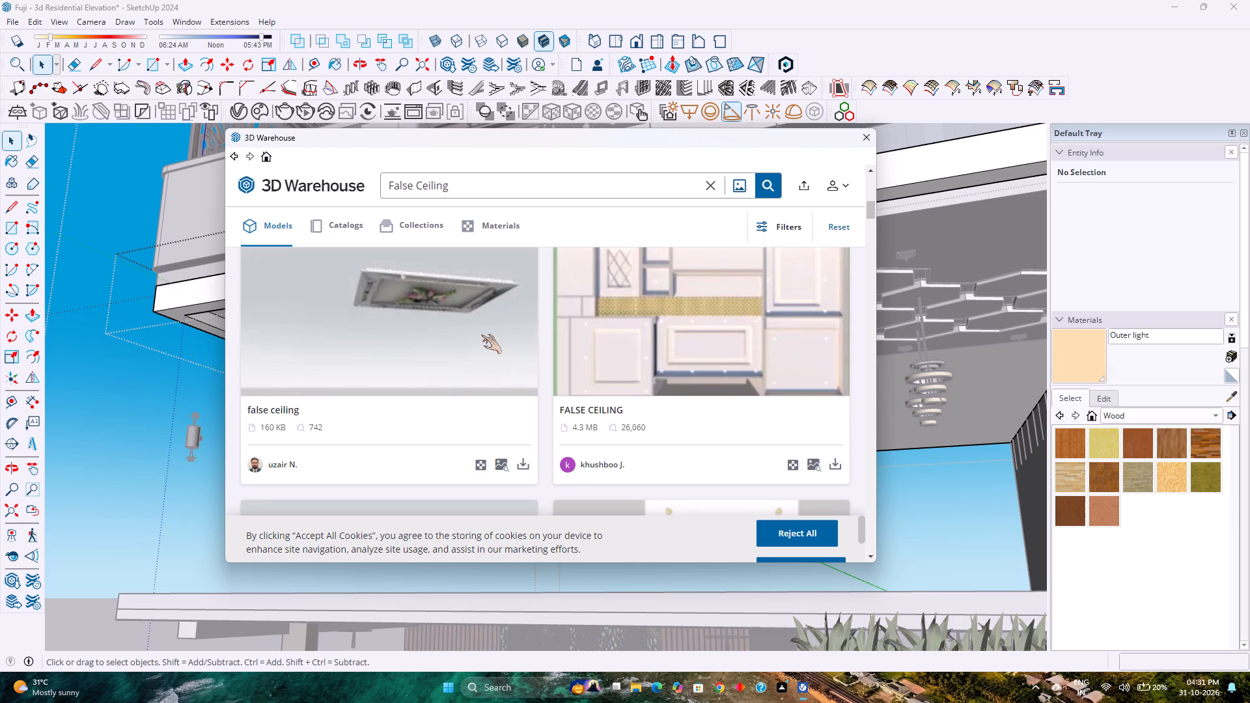
scroll(481, 335, "down", 8)
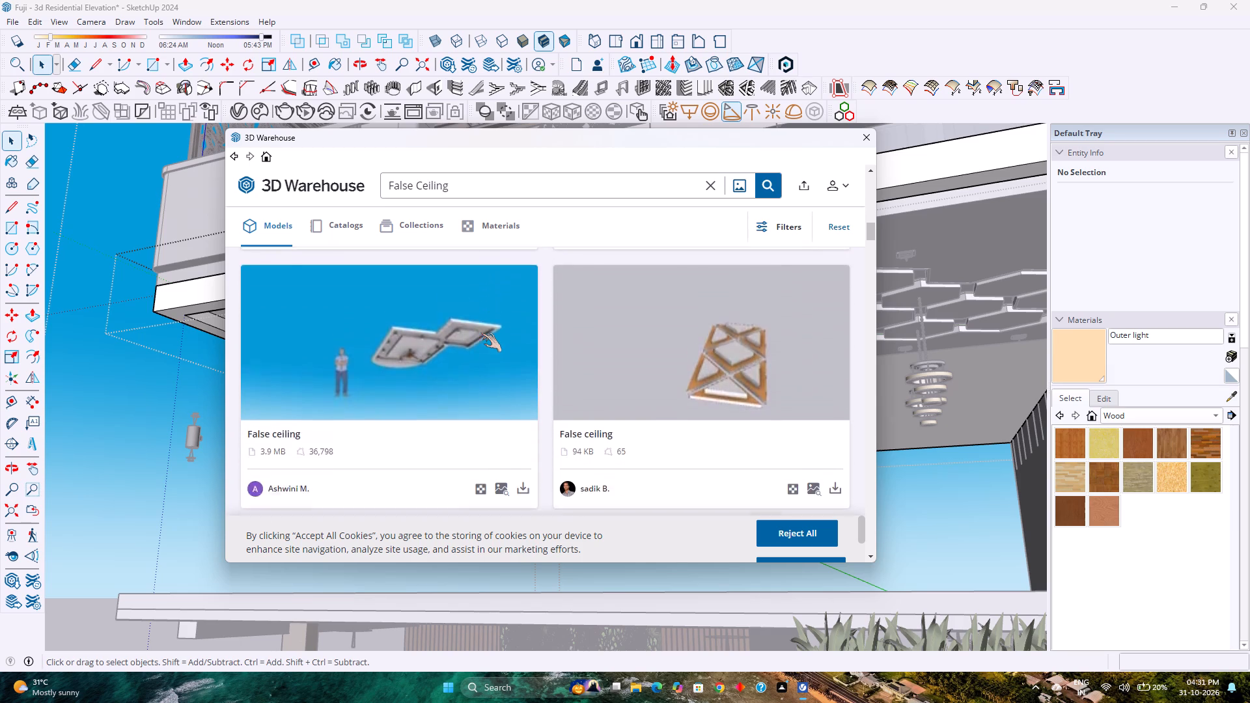
scroll(481, 333, "down", 2)
scroll(481, 333, "up", 2)
scroll(481, 327, "down", 3)
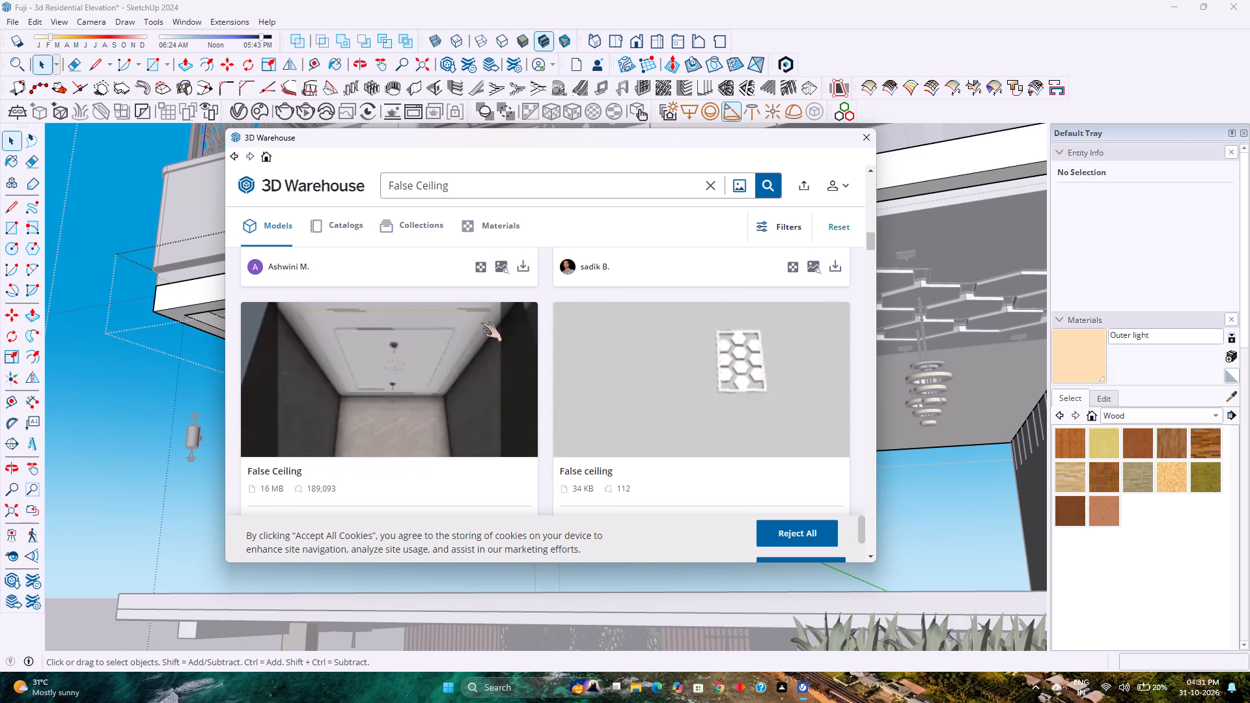
scroll(481, 322, "up", 16)
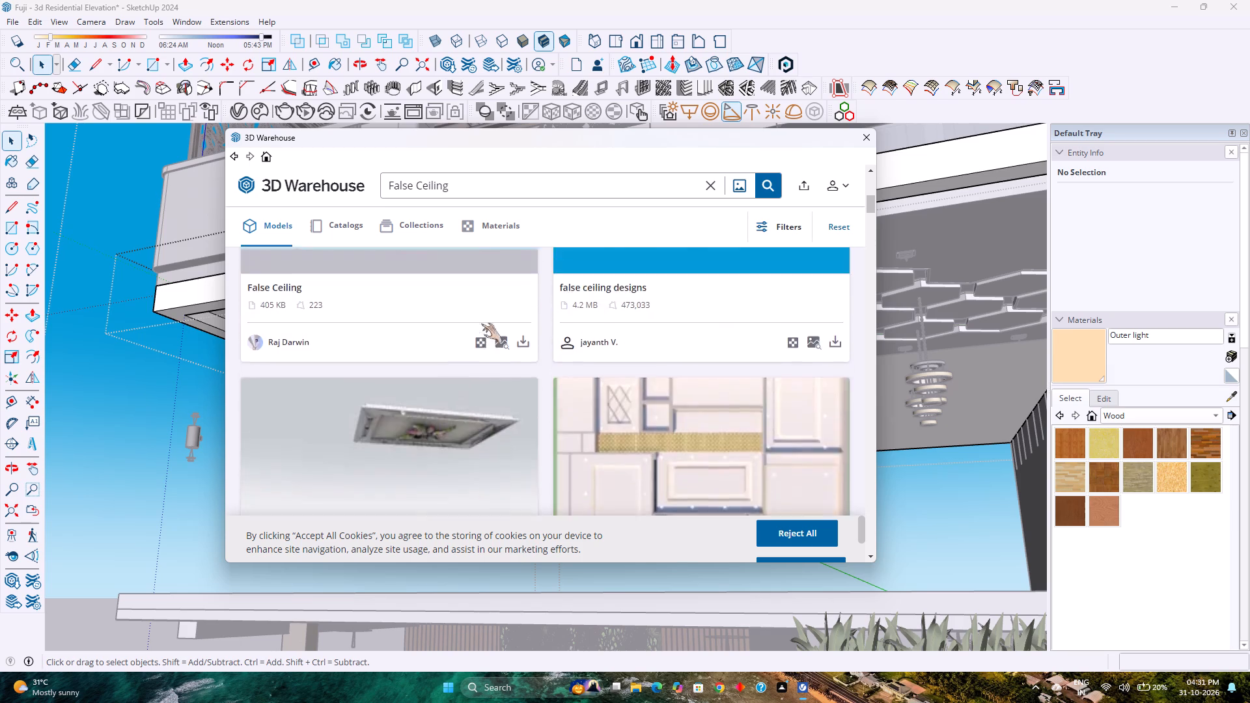
scroll(481, 324, "up", 1)
scroll(481, 324, "down", 4)
scroll(481, 324, "up", 7)
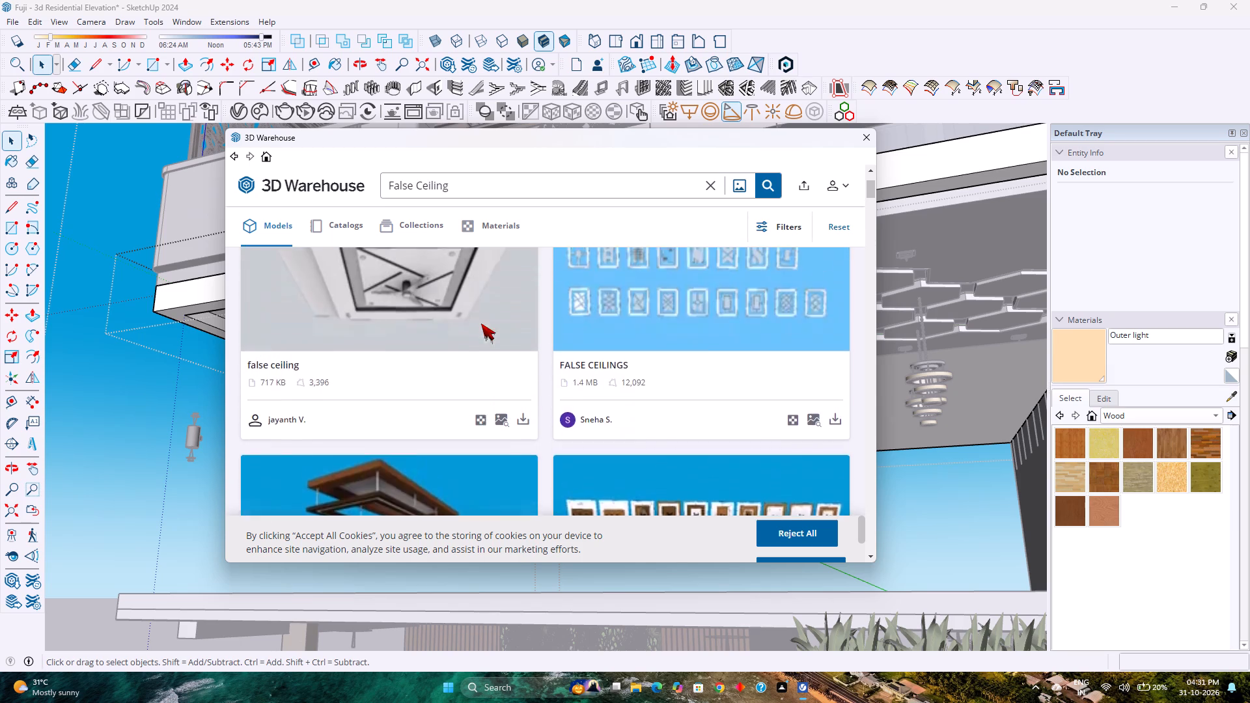
scroll(481, 324, "up", 1)
scroll(481, 324, "down", 3)
left_click(523, 337)
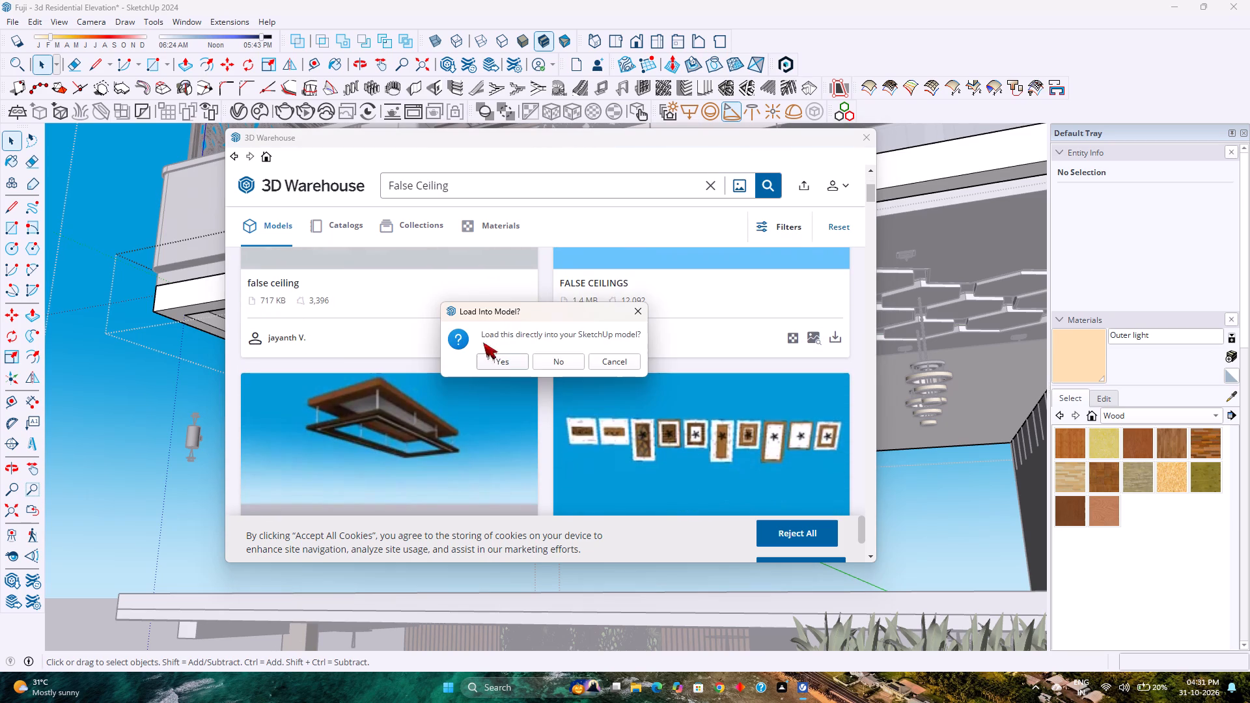
left_click(500, 357)
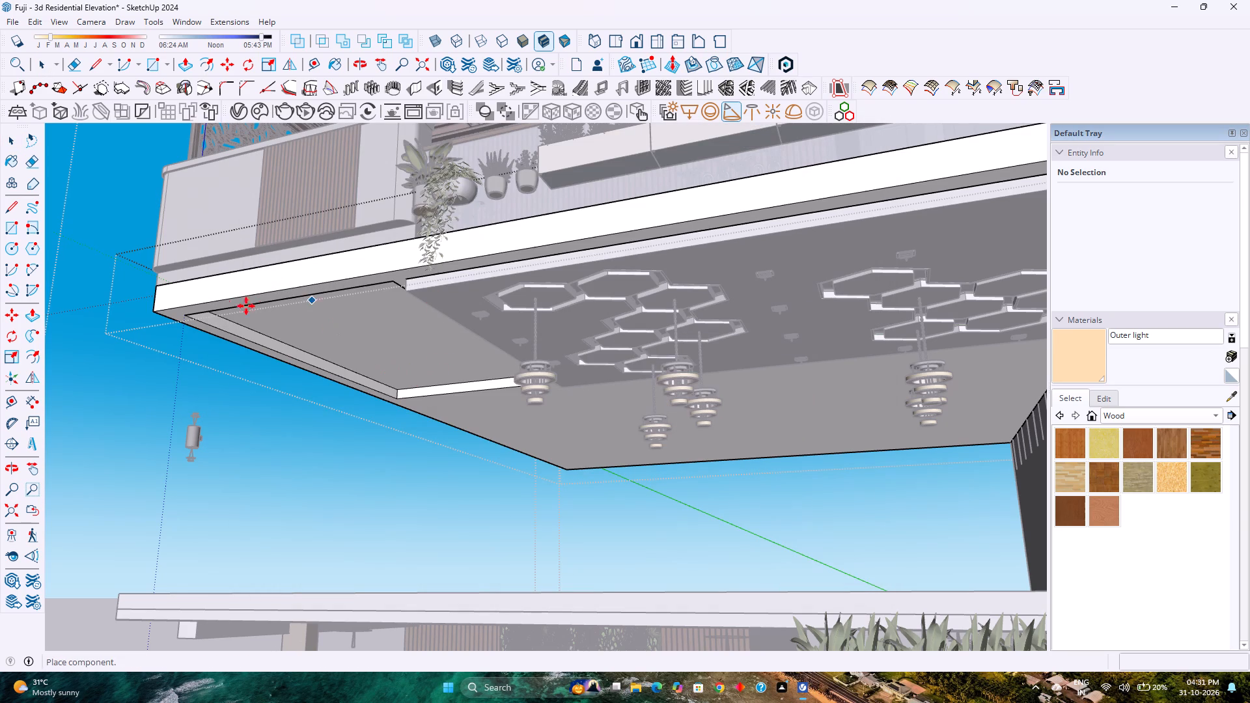
left_click(191, 321)
Move the false ceiling component by its corner onto the matching outer corner of the recess under the slab.
scroll(292, 342, "down", 10)
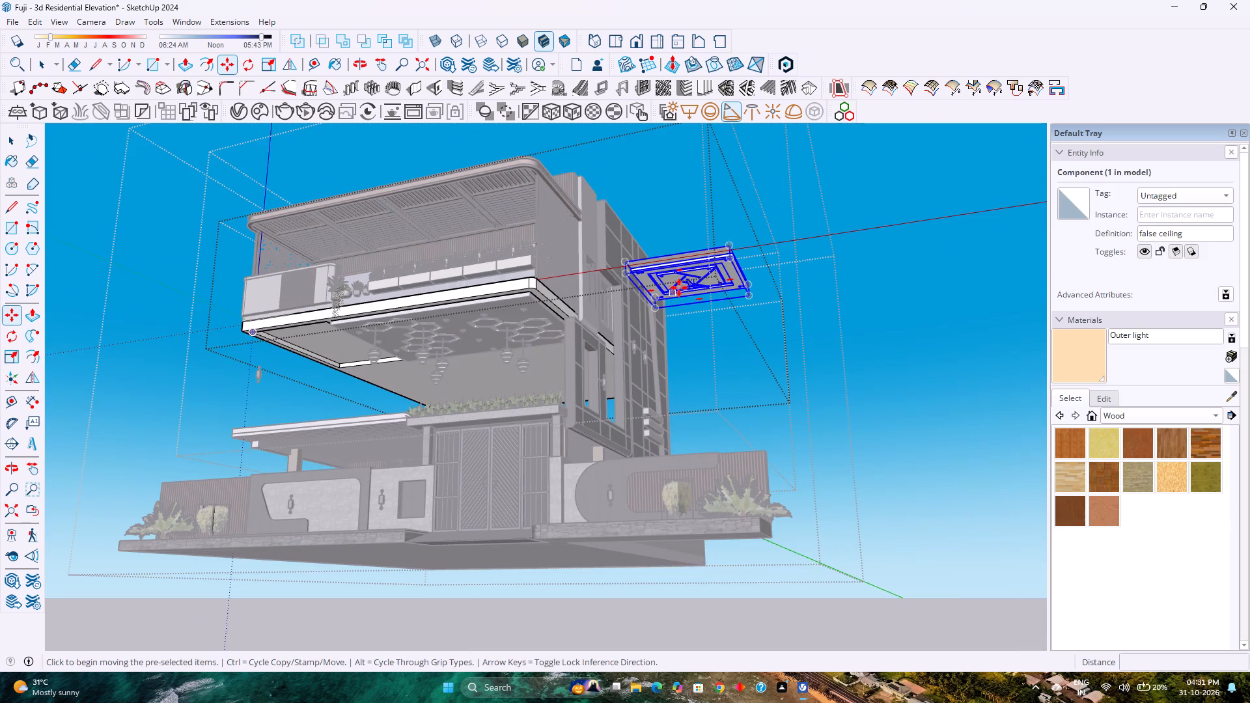
scroll(621, 266, "up", 4)
left_click(631, 262)
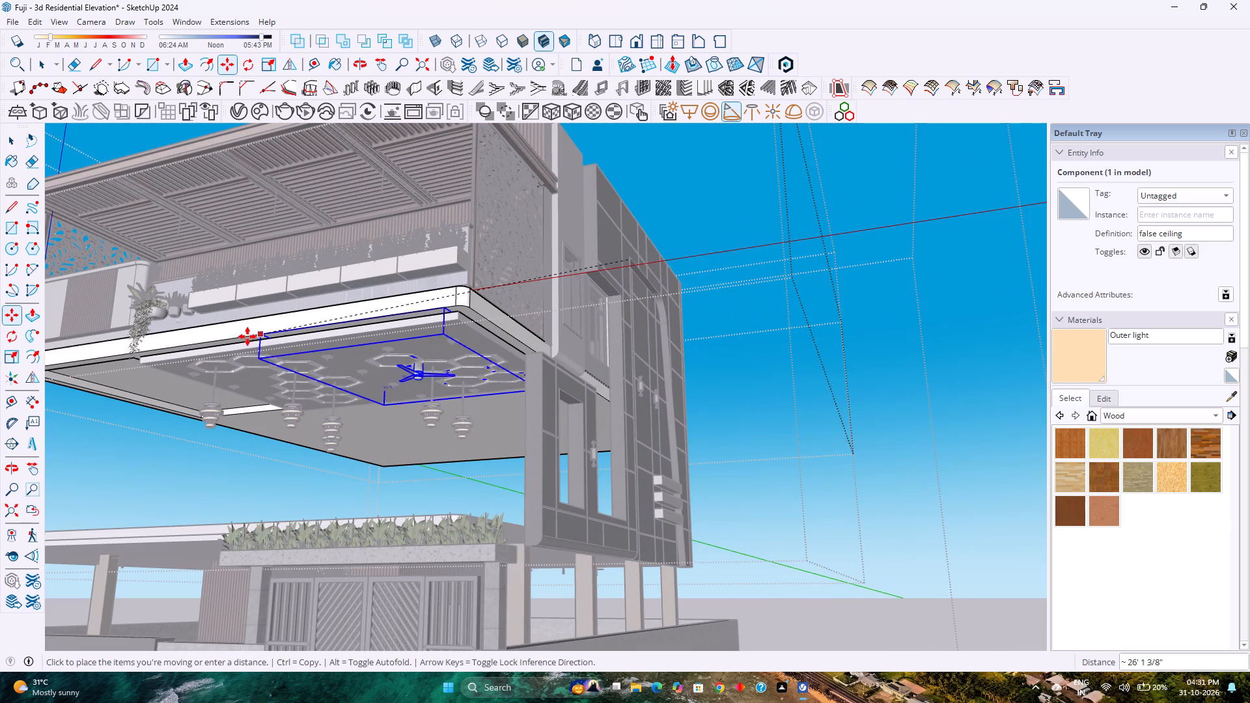
scroll(247, 337, "down", 5)
middle_click(174, 361, "shift")
middle_click_drag(174, 361, 225, 375, "shift")
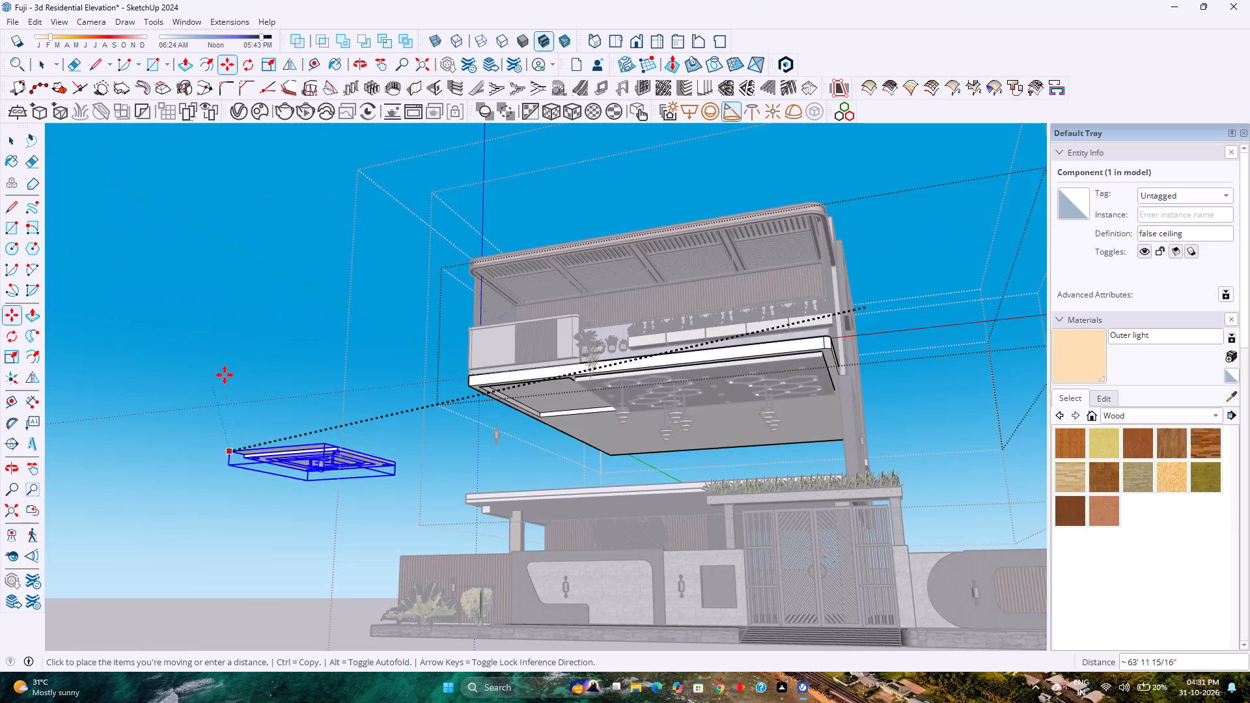
middle_click_drag(225, 375, 441, 386, "shift")
scroll(531, 415, "up", 11)
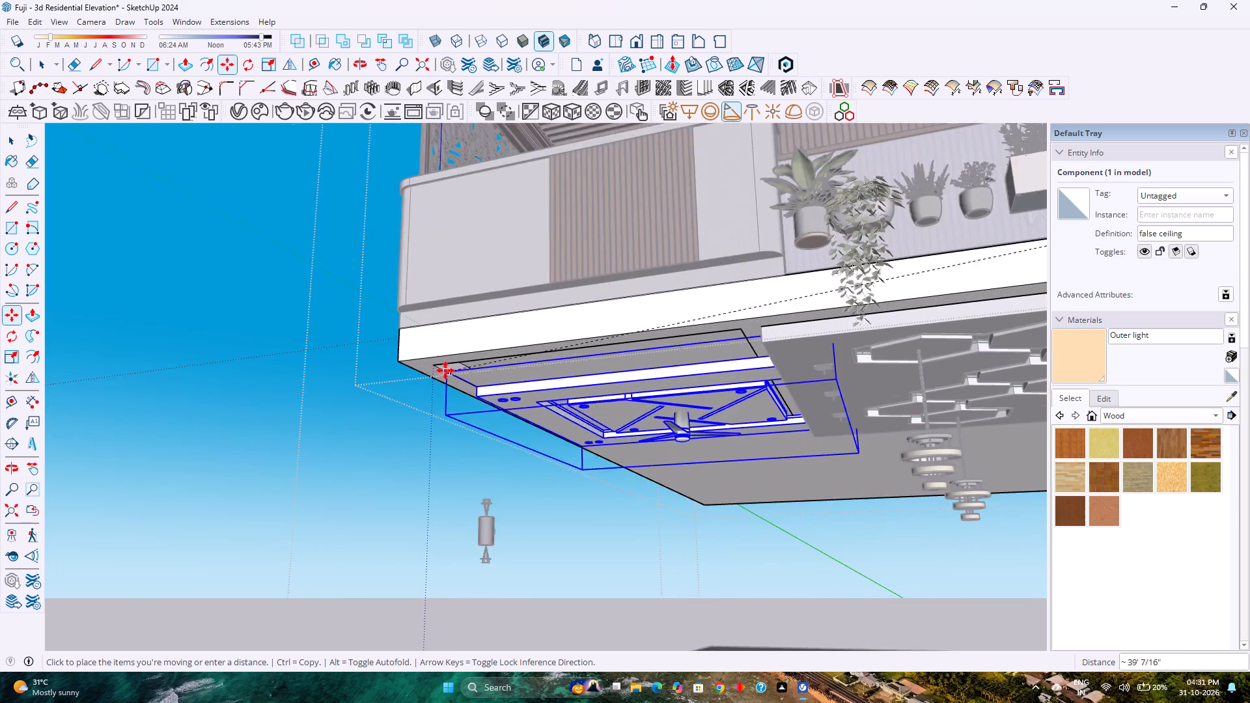
scroll(445, 370, "up", 7)
left_click(424, 361)
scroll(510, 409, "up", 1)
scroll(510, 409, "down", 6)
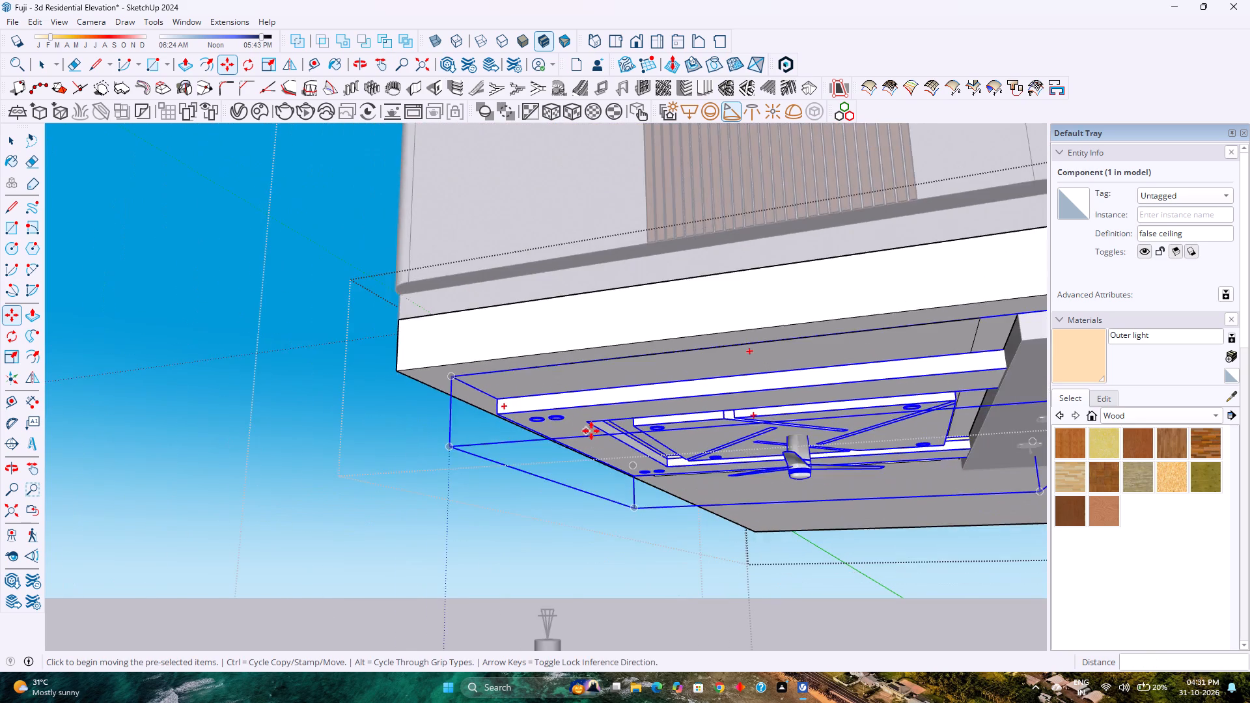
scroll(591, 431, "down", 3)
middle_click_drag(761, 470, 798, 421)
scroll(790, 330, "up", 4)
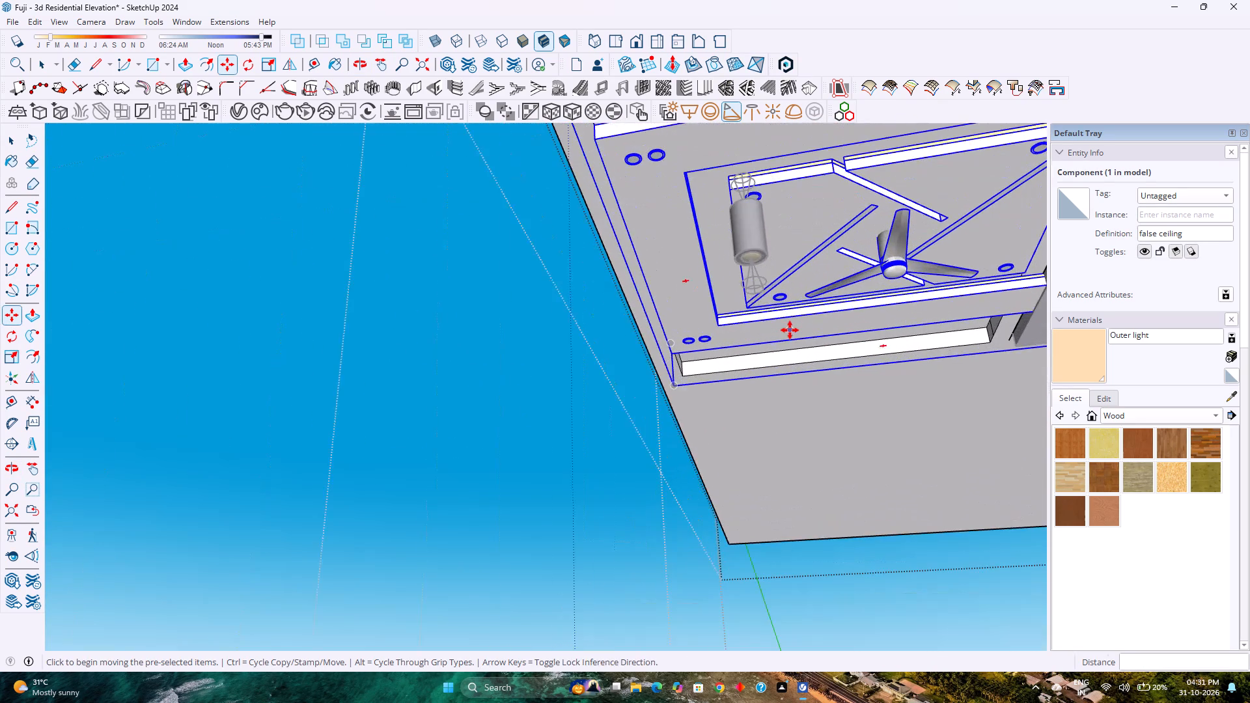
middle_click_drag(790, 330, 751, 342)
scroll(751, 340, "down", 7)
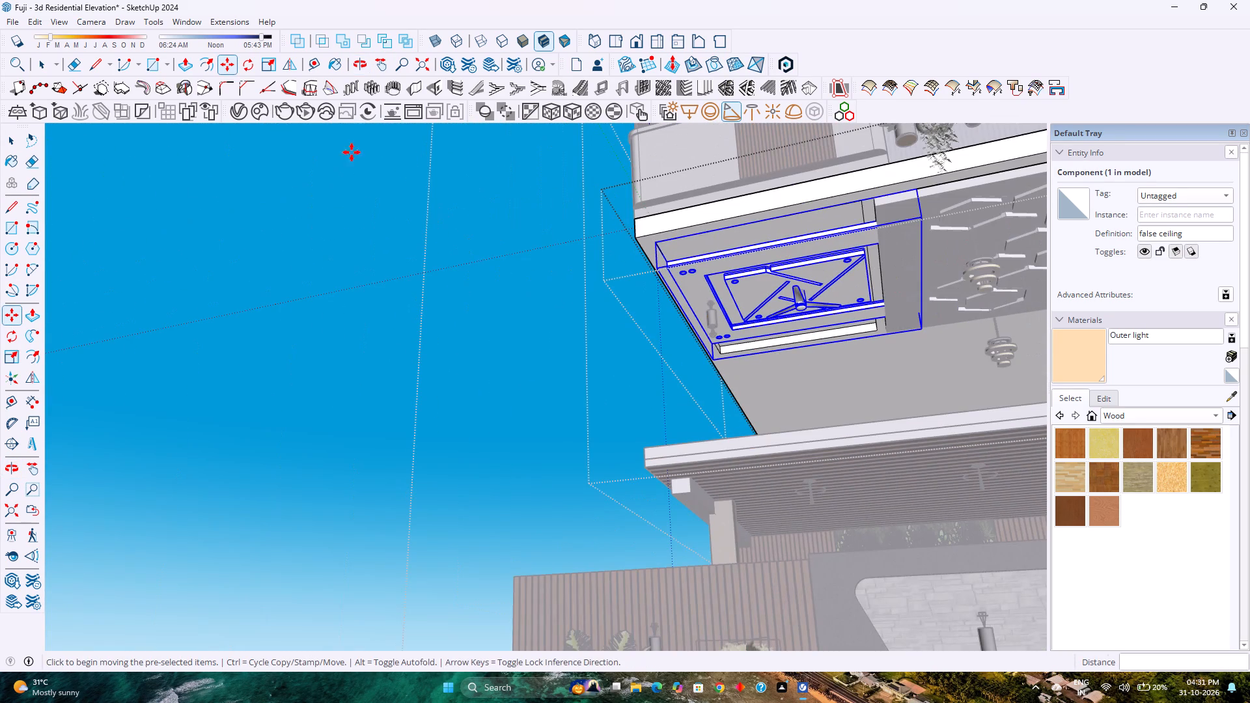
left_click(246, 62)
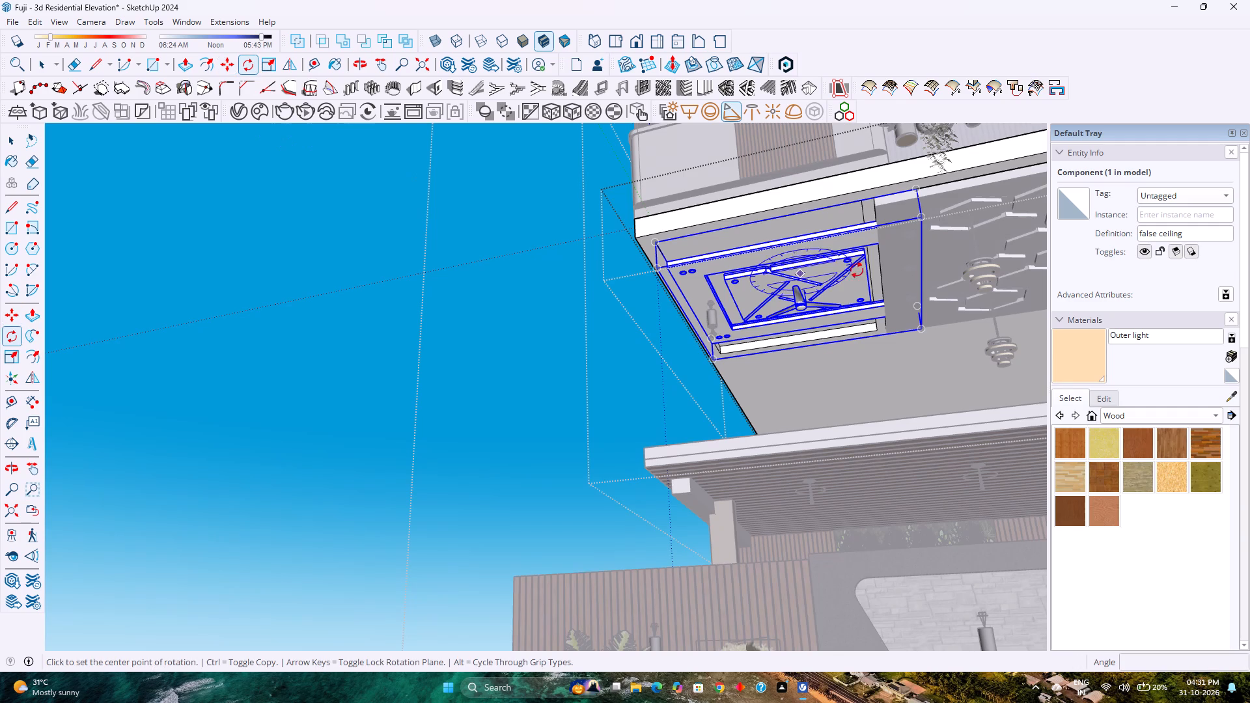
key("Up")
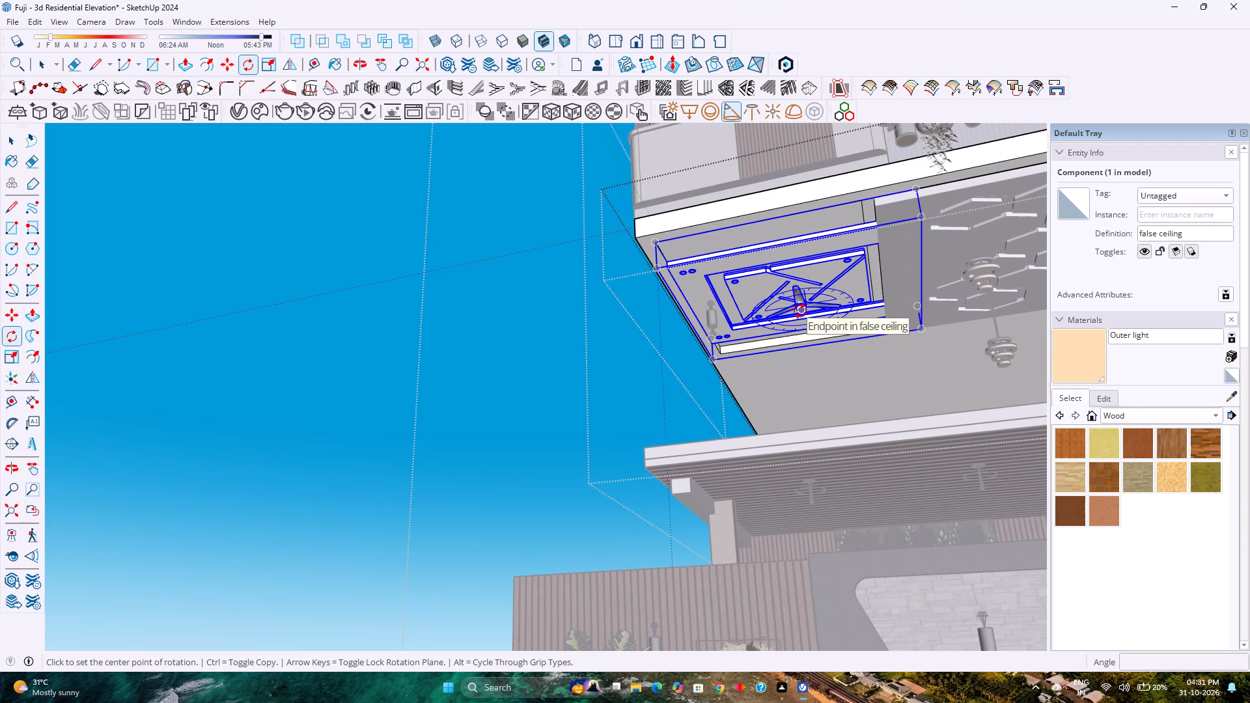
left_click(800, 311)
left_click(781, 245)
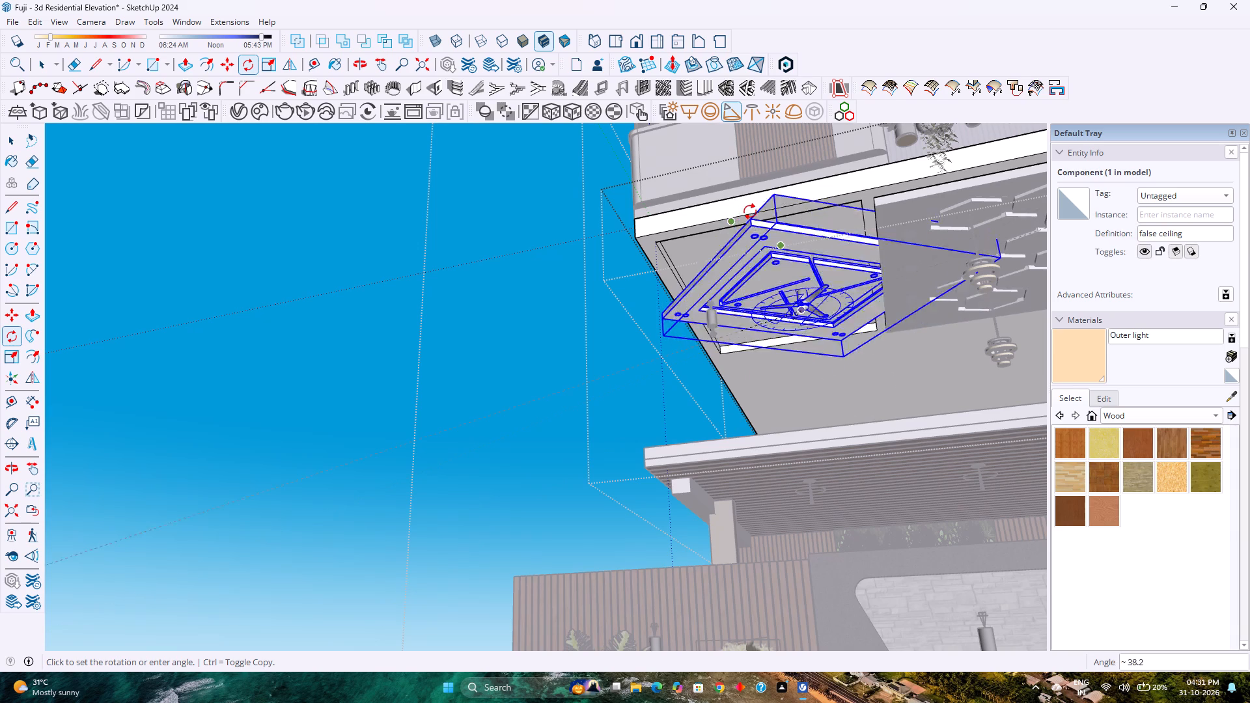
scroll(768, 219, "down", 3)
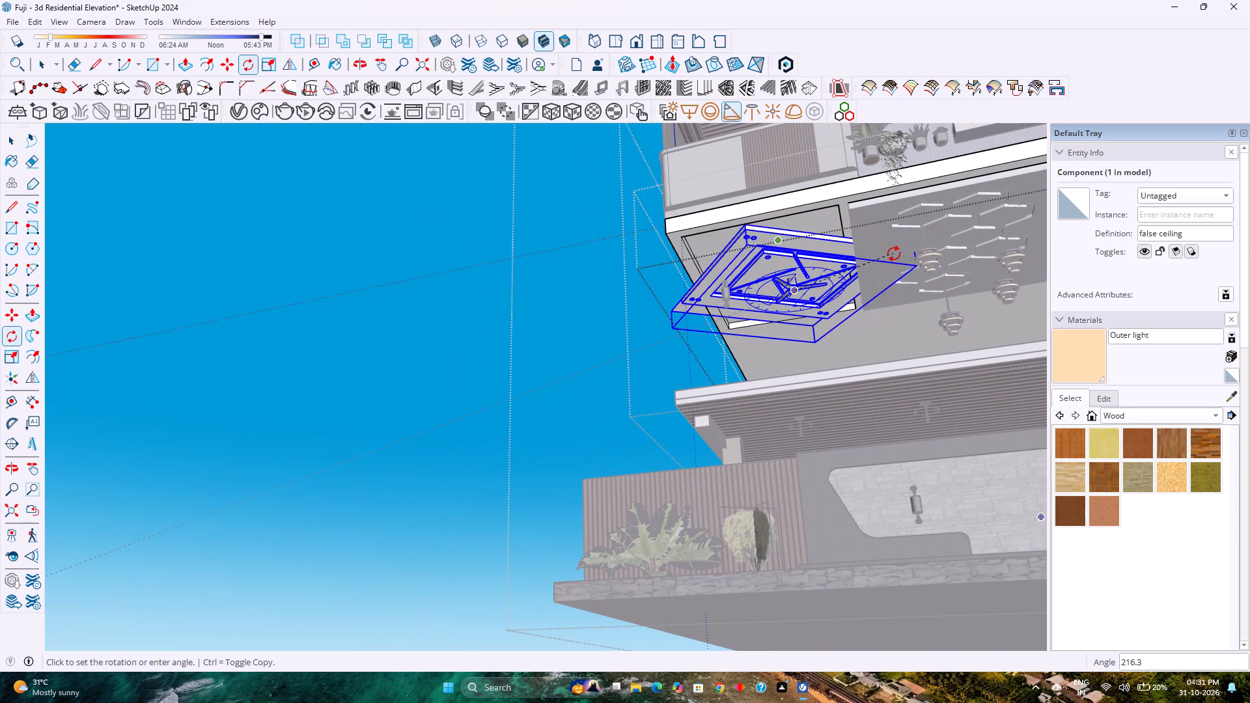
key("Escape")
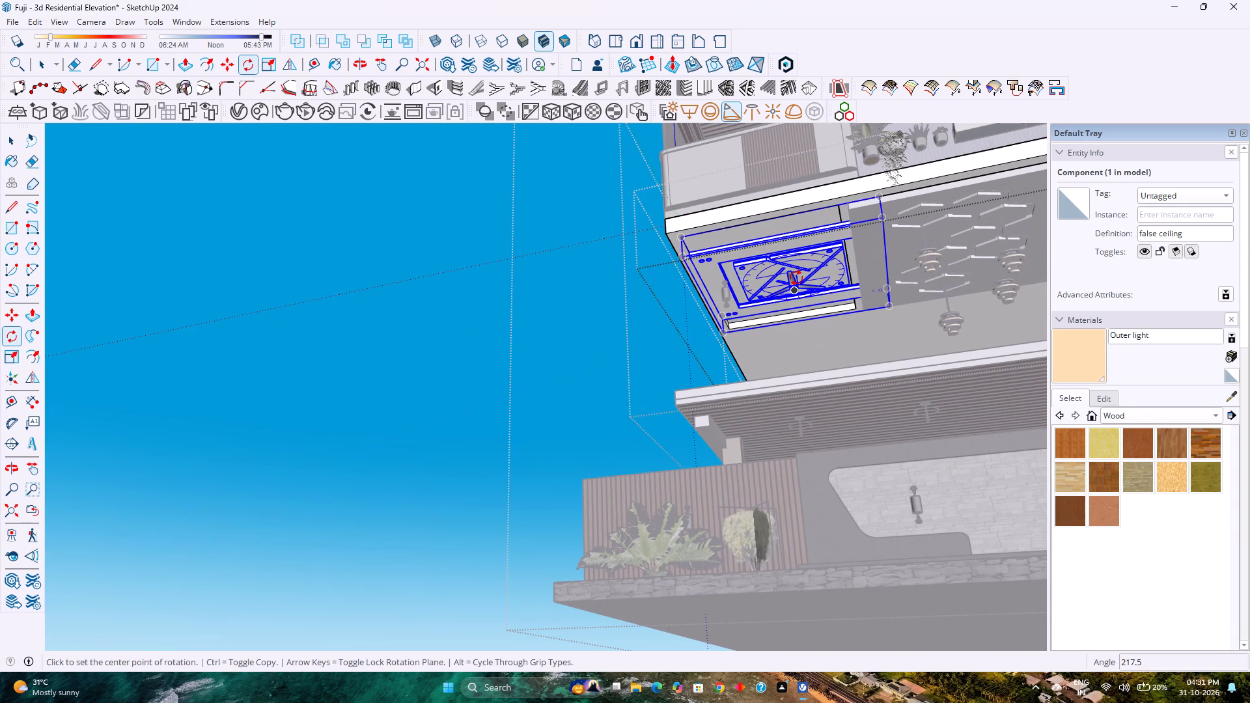
Rotate the false ceiling component 90 degrees in the horizontal plane about its inner corner.
key("Up")
left_click(882, 218)
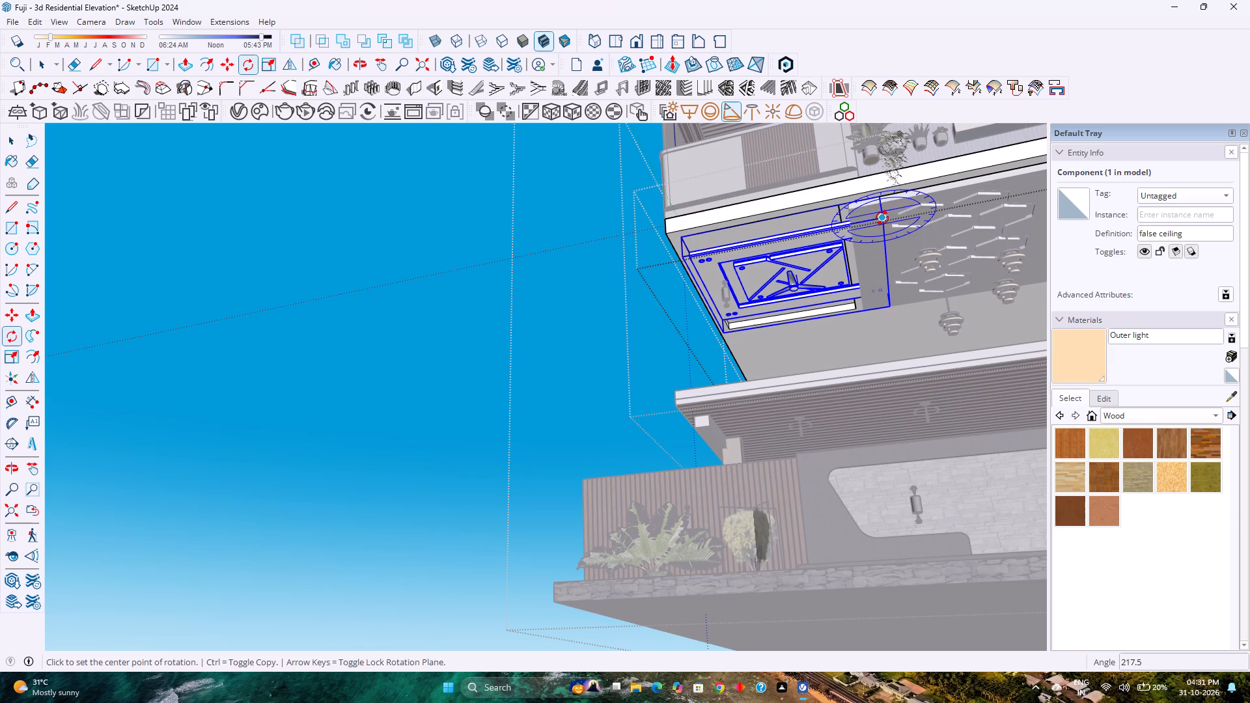
left_click(684, 256)
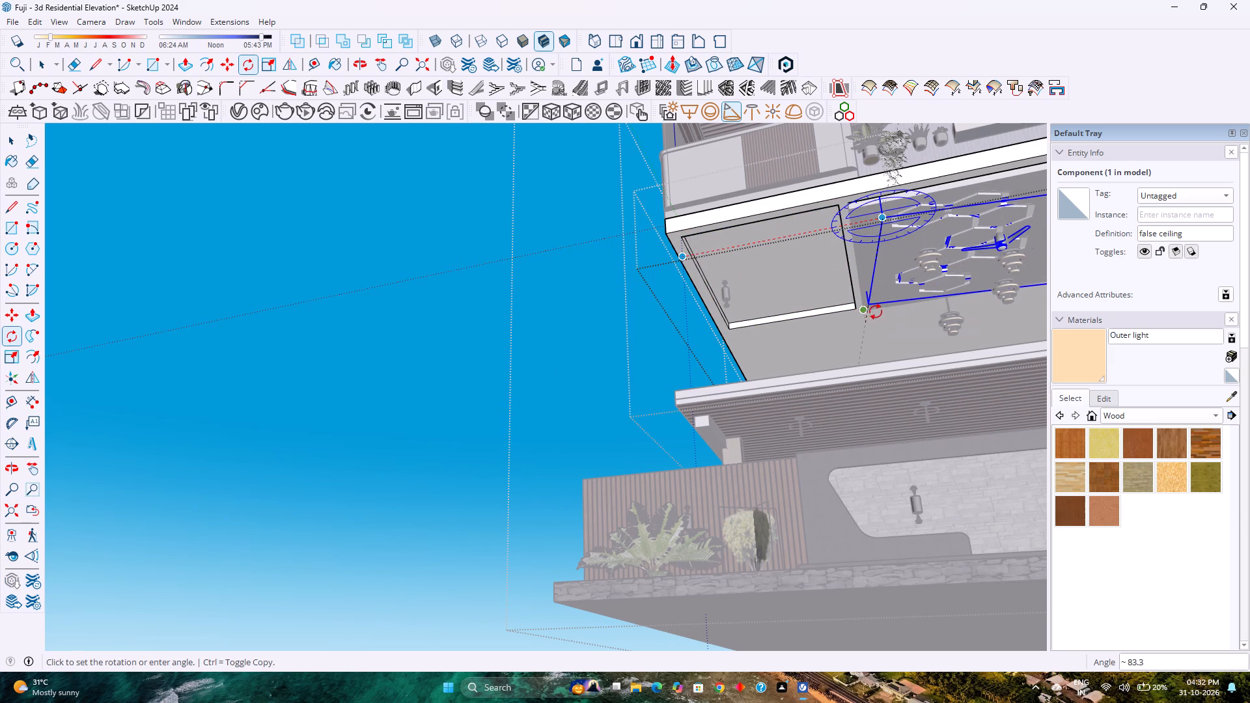
type("90")
key("Return")
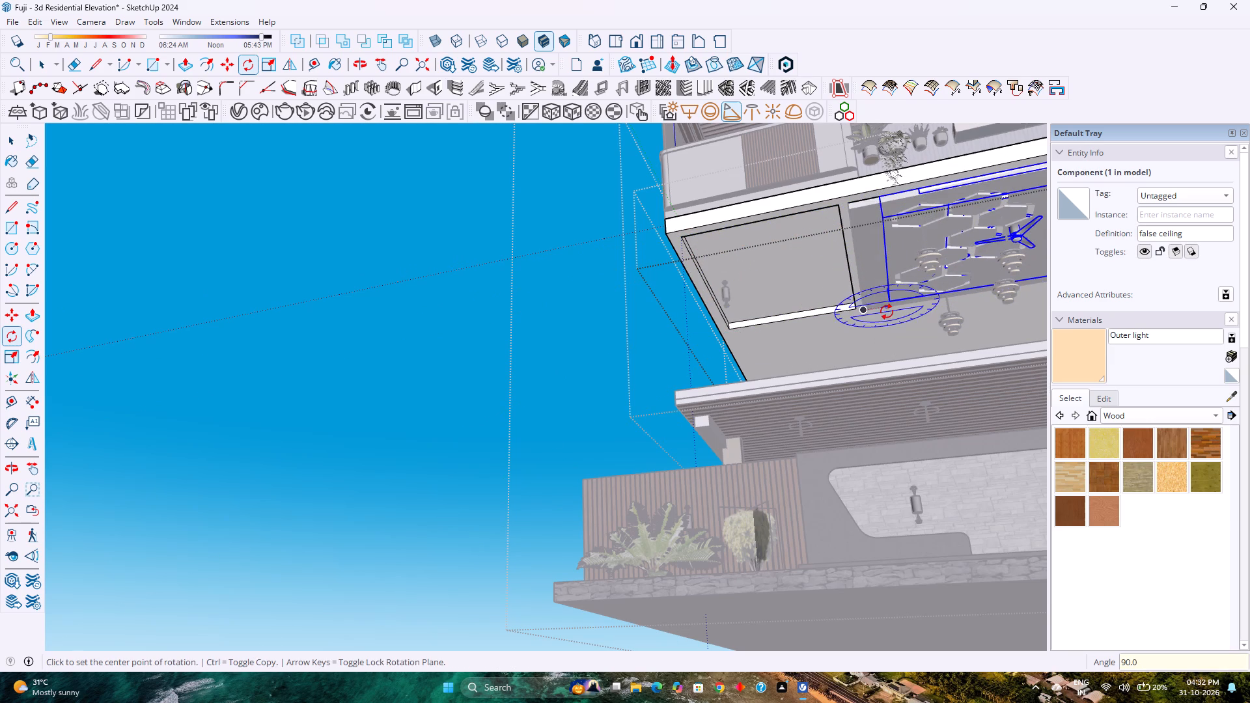
Move the rotated false ceiling about 27' 5" along the red axis, out into the open space beside the building.
key("m")
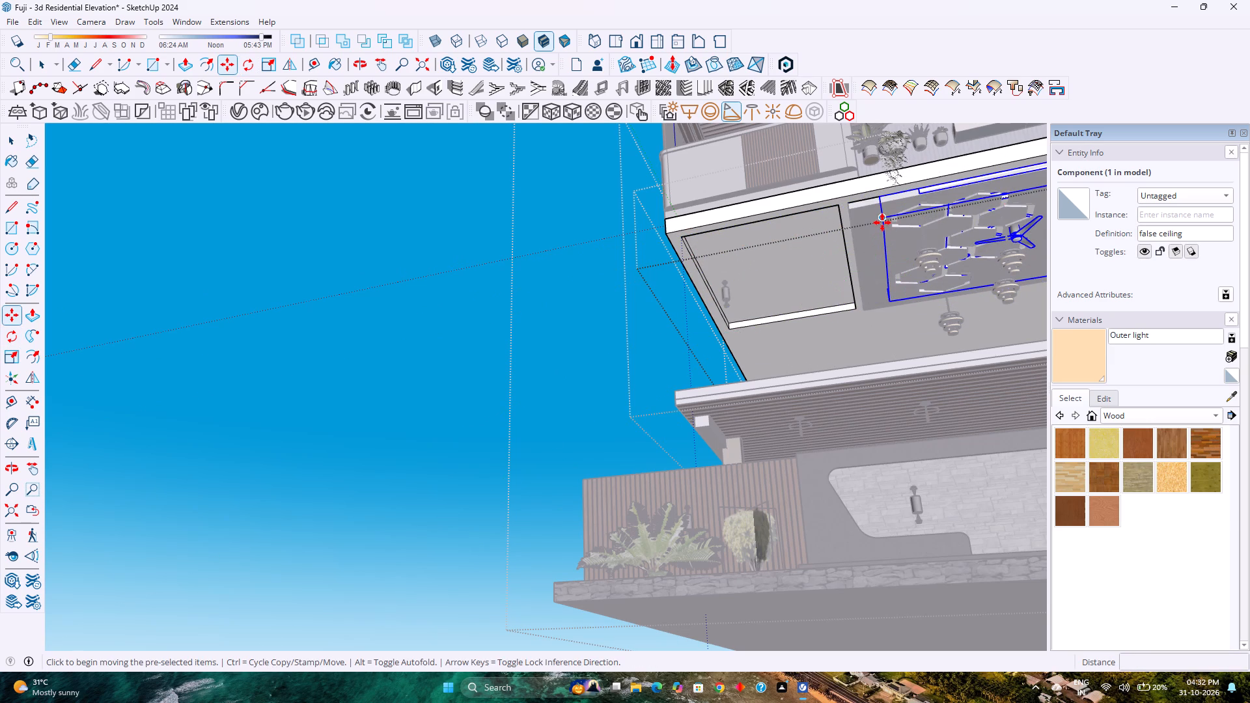
left_click(882, 223)
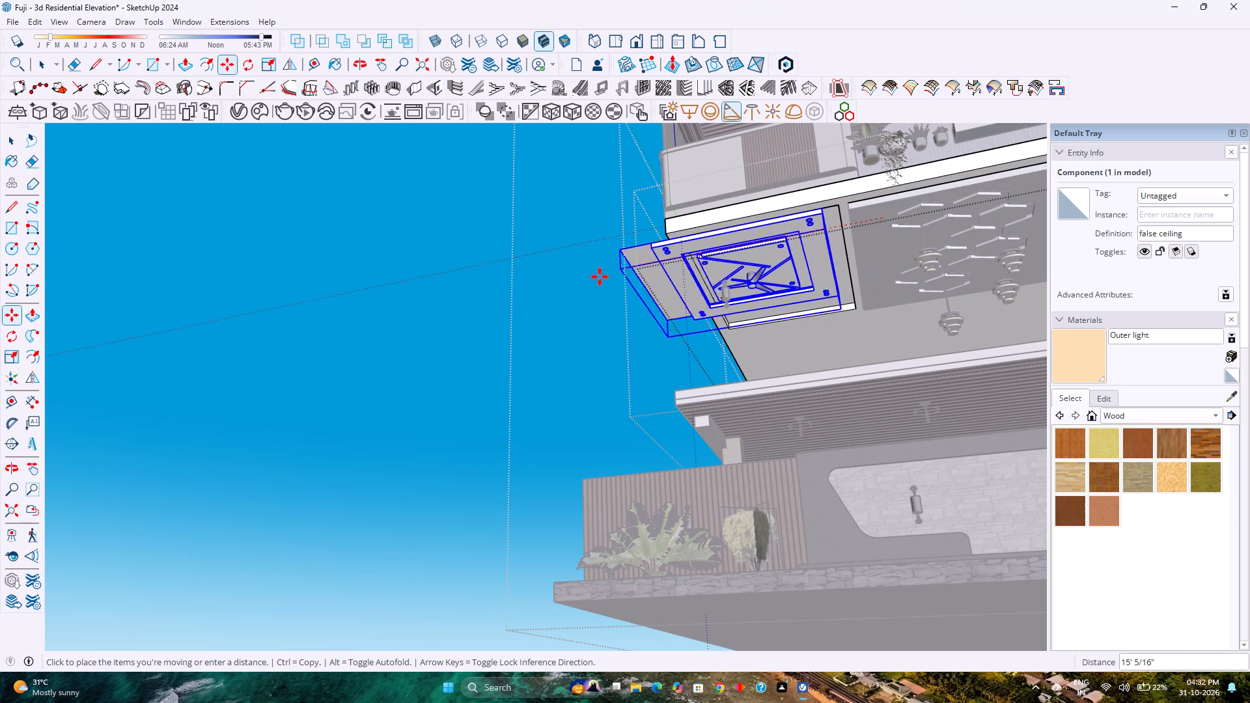
left_click(441, 297)
key("space")
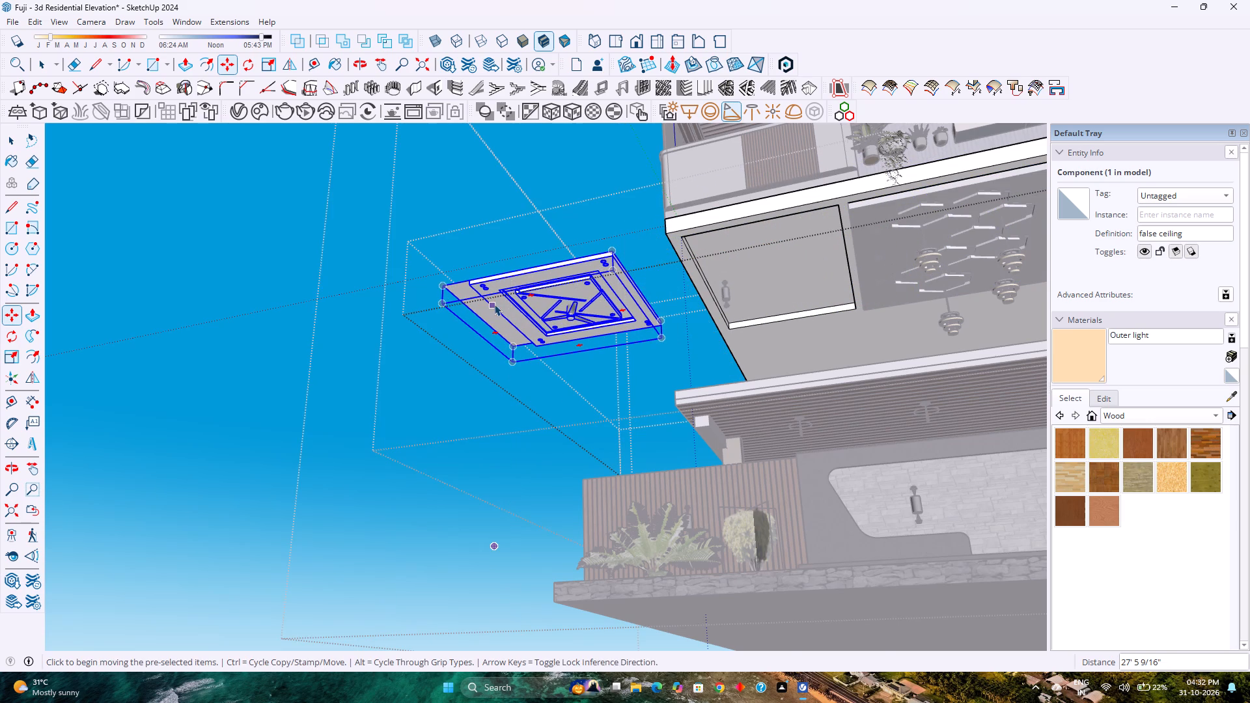
Open the false ceiling's nested groups and delete the extra strip beyond the panel's end, including its face and leftover edges.
scroll(509, 293, "up", 3)
double_click(525, 277)
scroll(525, 277, "up", 3)
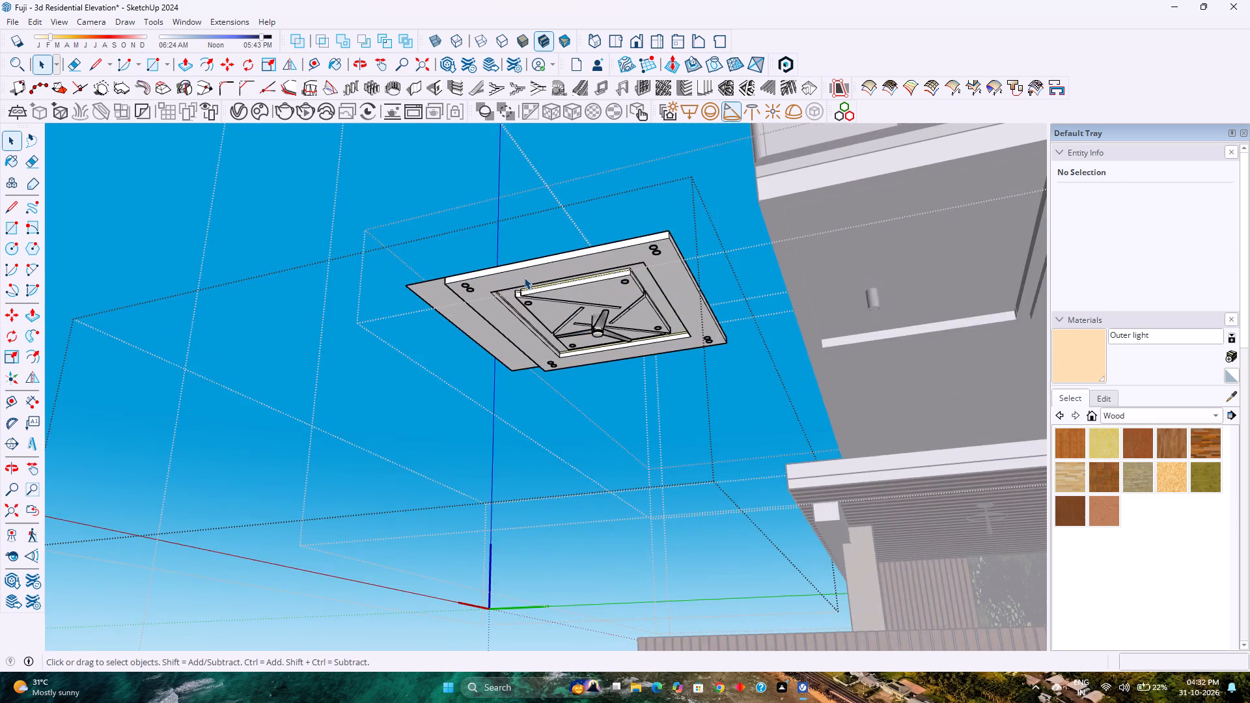
scroll(503, 280, "up", 3)
left_click(407, 282)
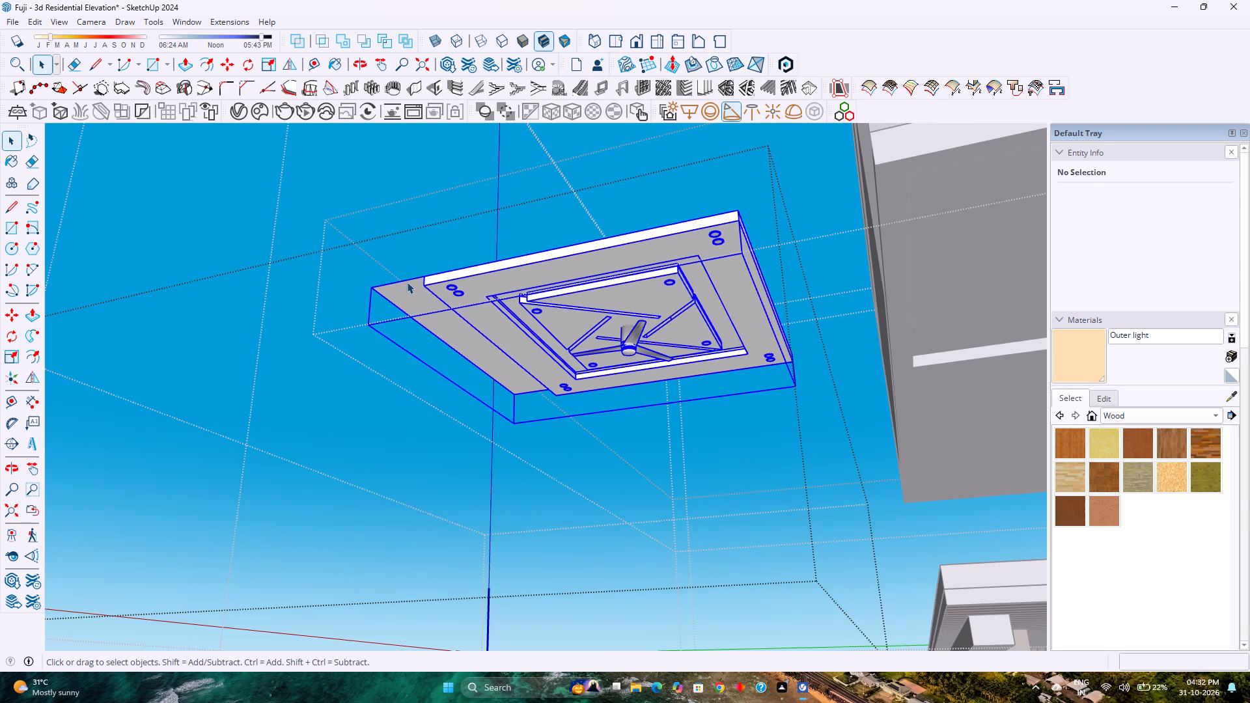
double_click(407, 282)
left_click(407, 282)
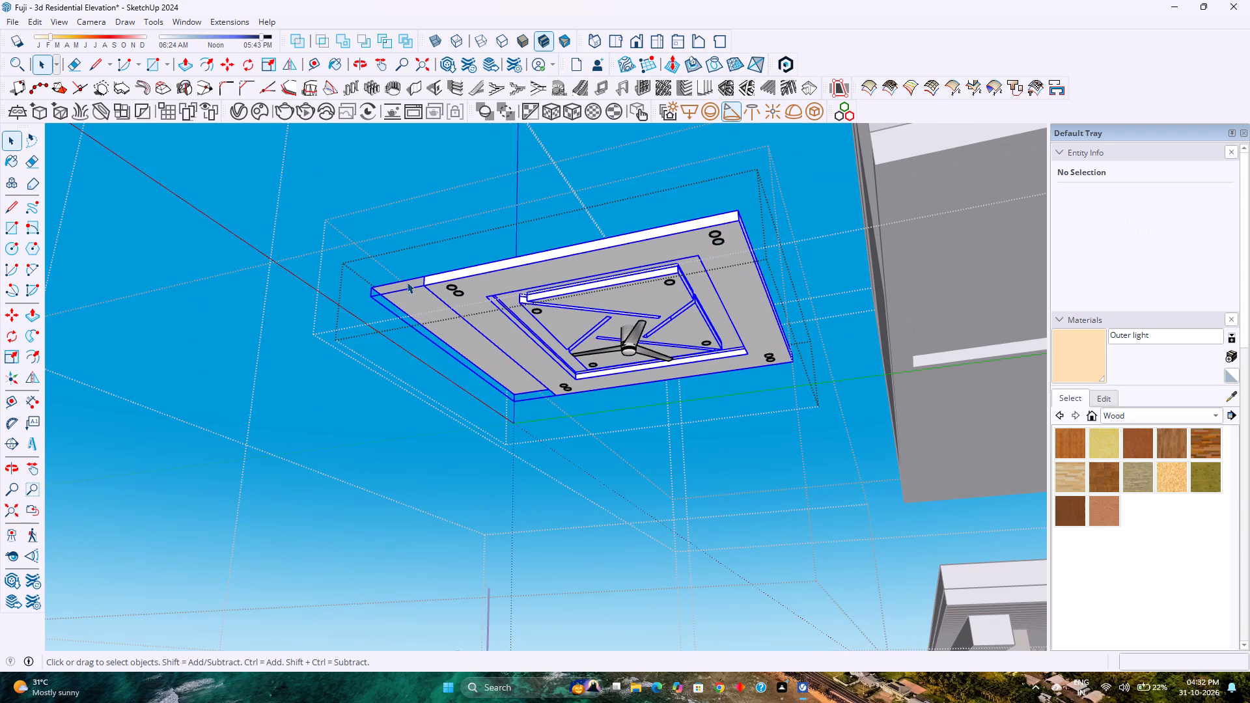
double_click(410, 283)
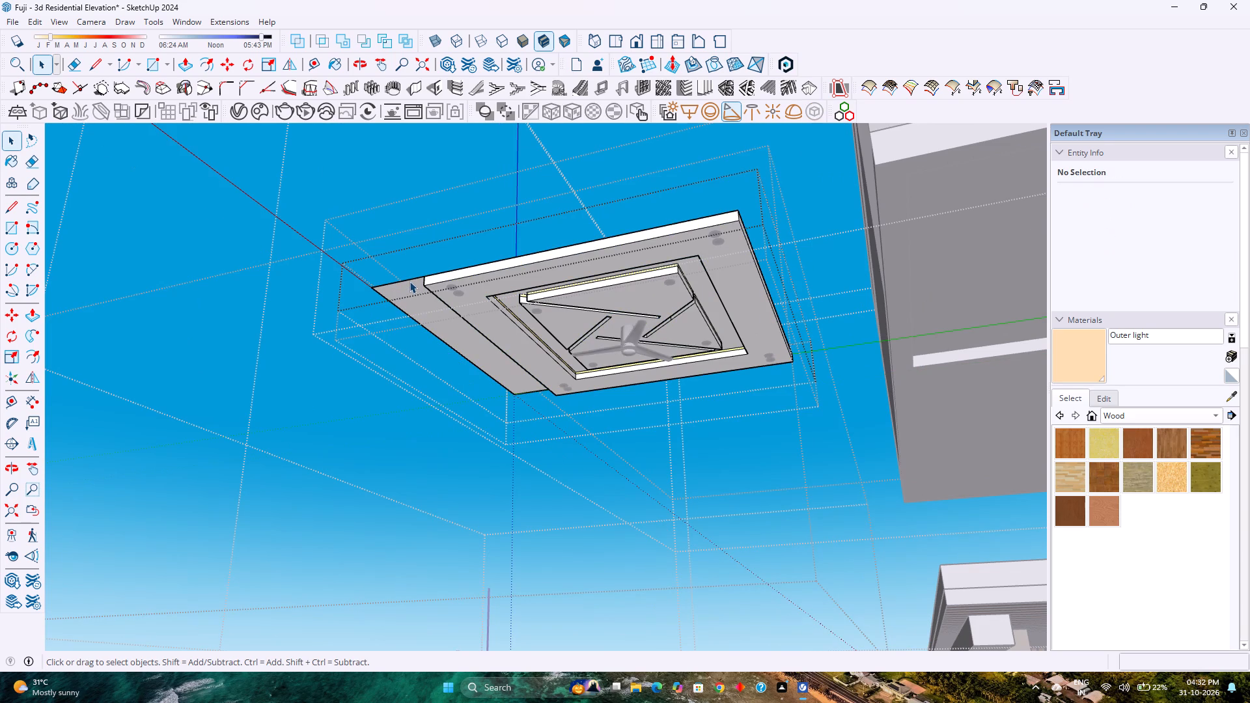
left_click(410, 281)
key("Delete")
left_click(420, 325)
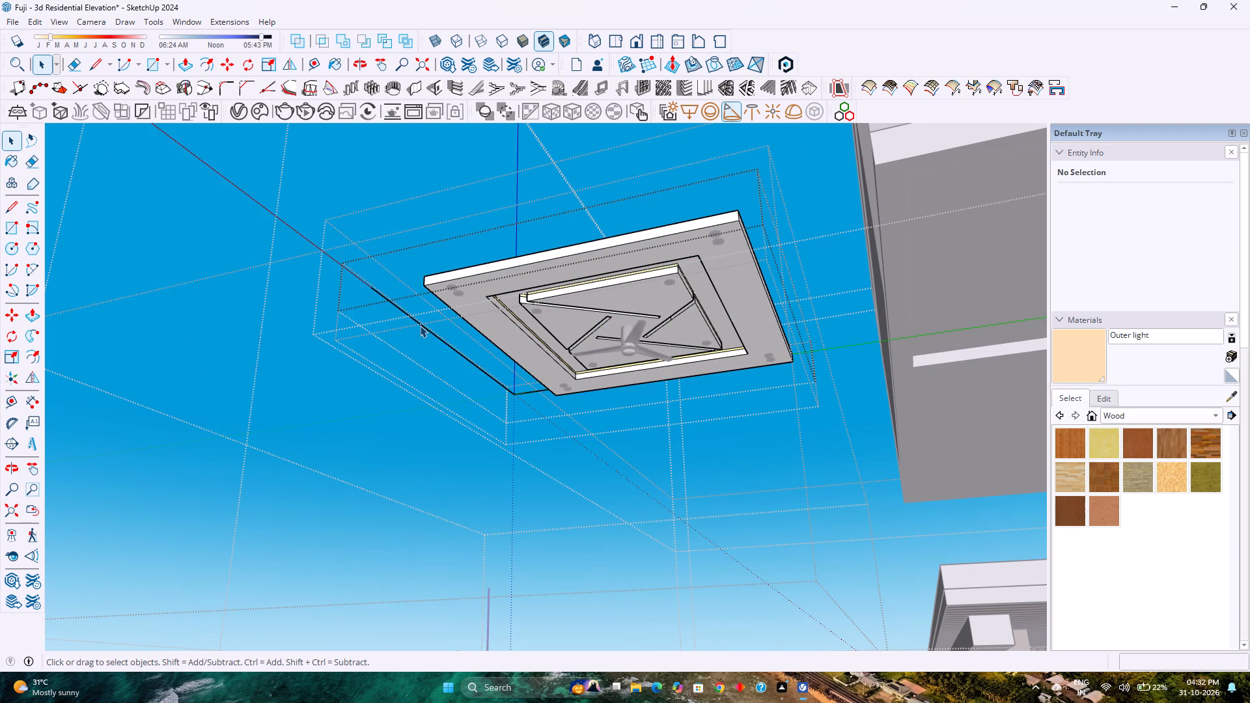
key("Delete")
left_click(531, 393)
key("Delete")
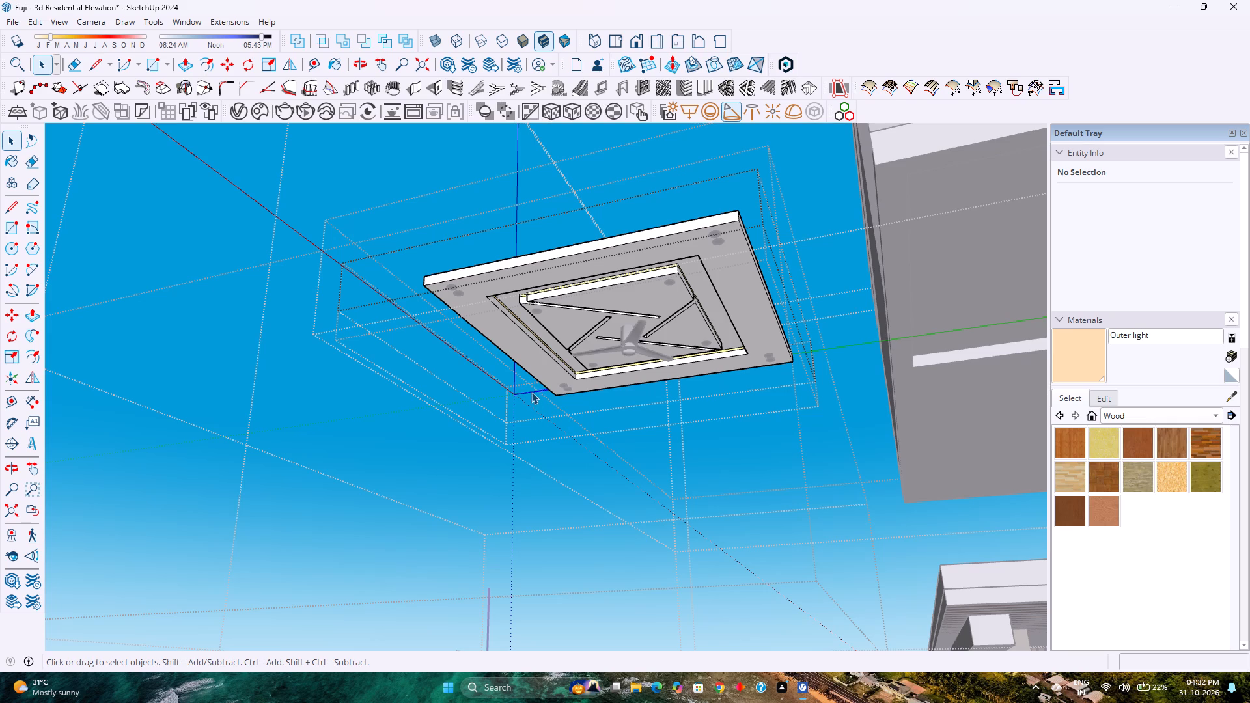
scroll(531, 391, "down", 4)
key("Escape")
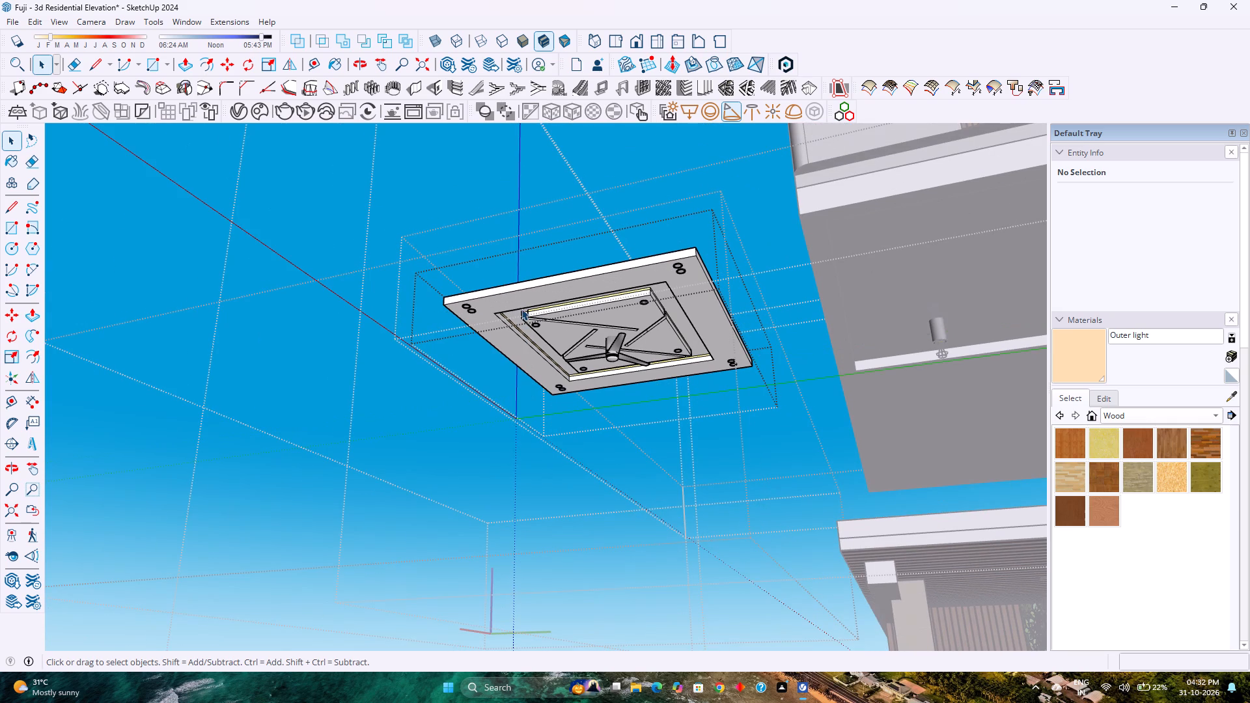
key("Escape")
Cut the trimmed false ceiling group, including its fan and lights, out of its parent component.
left_click(521, 296)
right_click(521, 296)
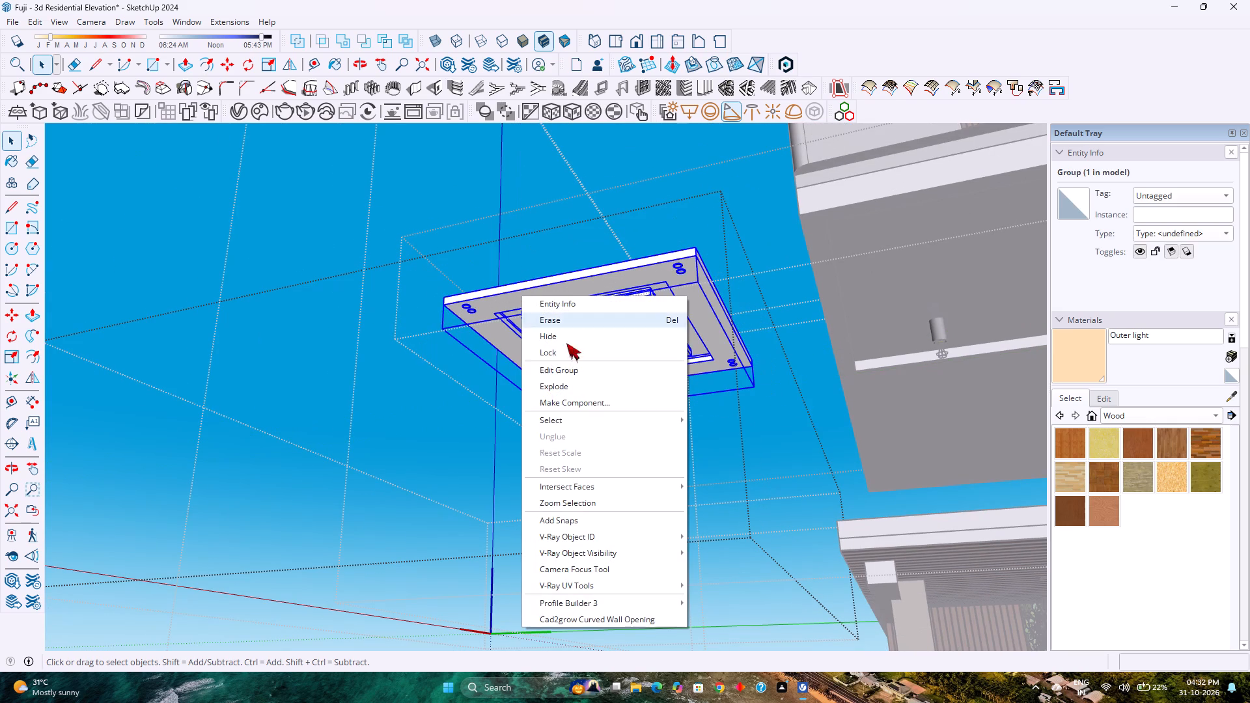
left_click(740, 434)
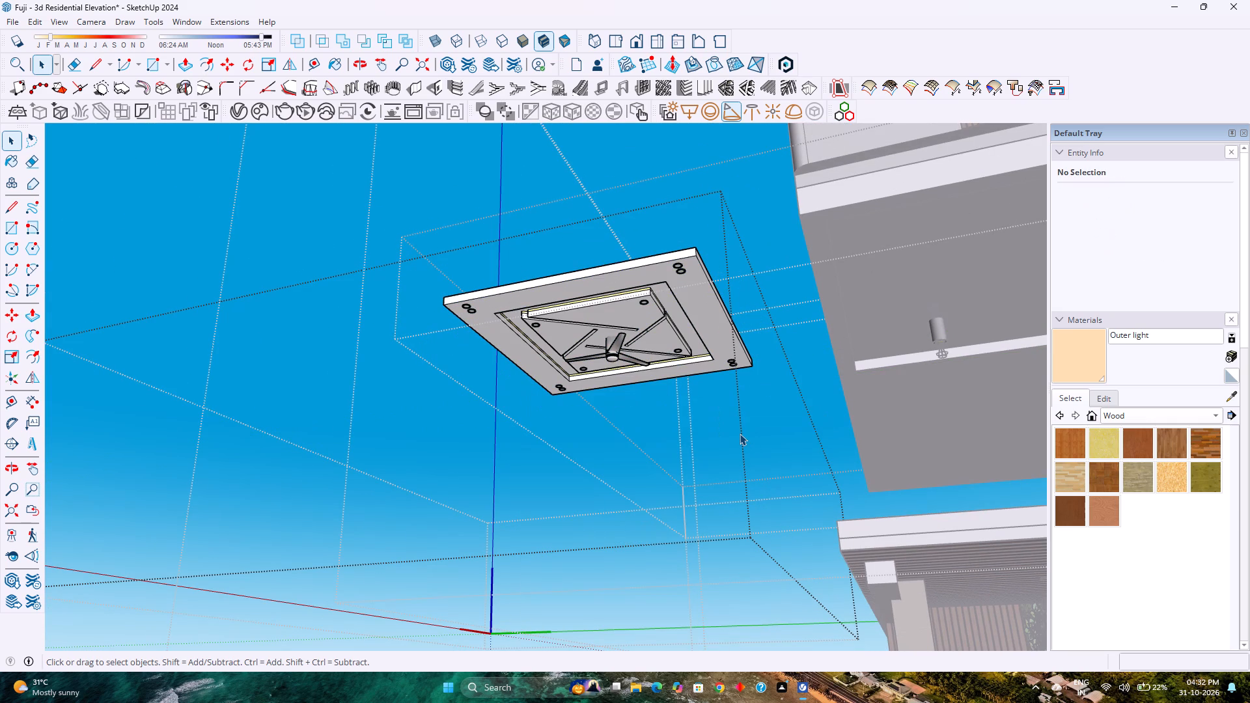
key("Delete")
left_click(601, 281)
key("ctrl+x")
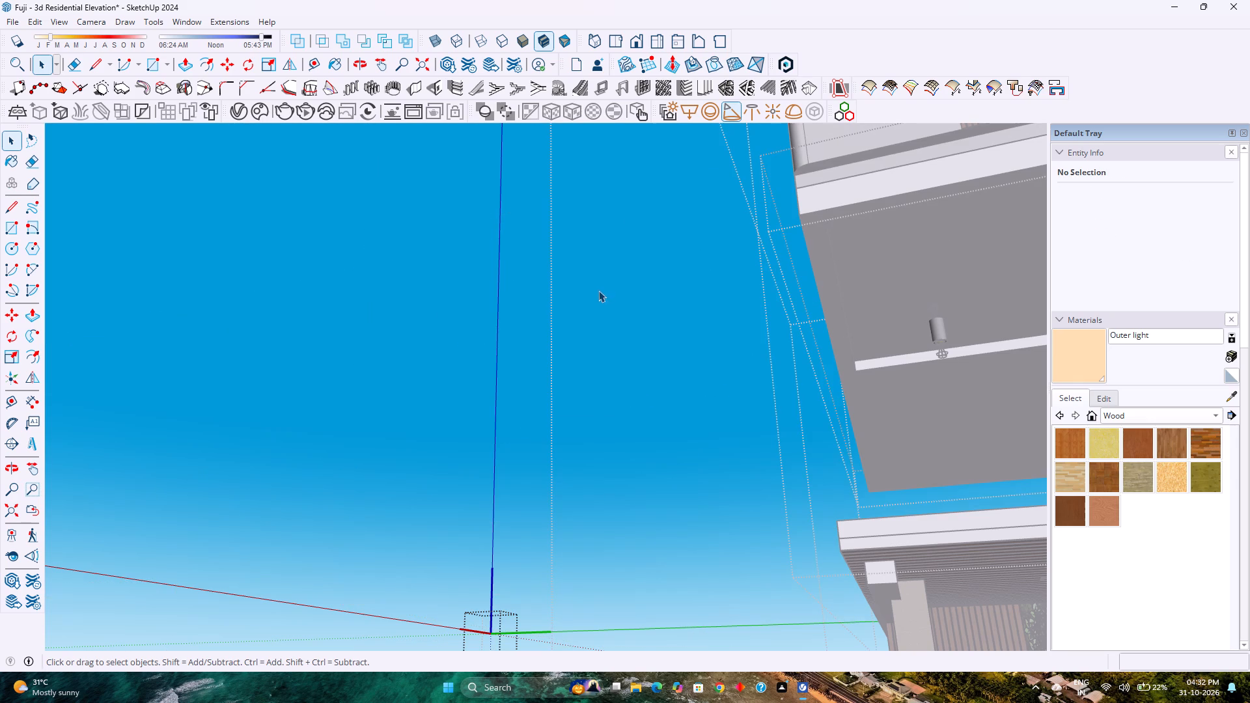
Paste the false ceiling group inside the first-floor slab group, placing it at the recess's outer corner.
scroll(598, 283, "down", 4)
scroll(747, 286, "down", 3)
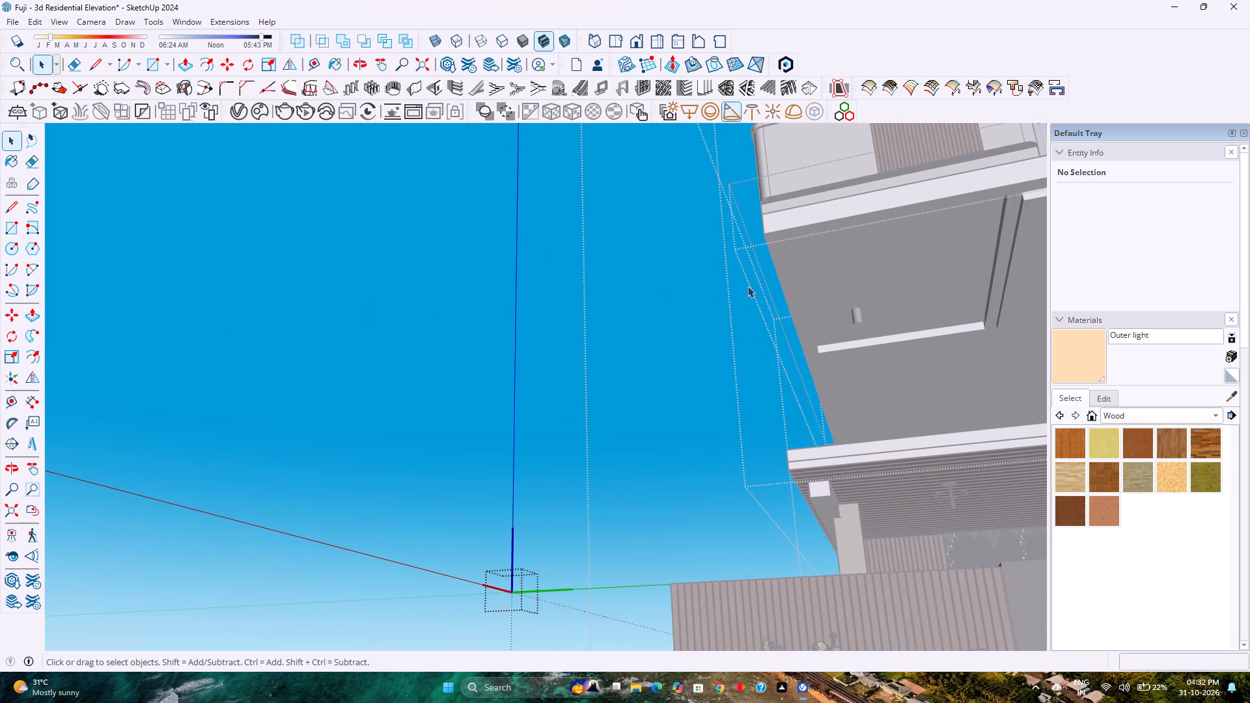
key("Escape")
scroll(747, 286, "down", 4)
left_click(837, 269)
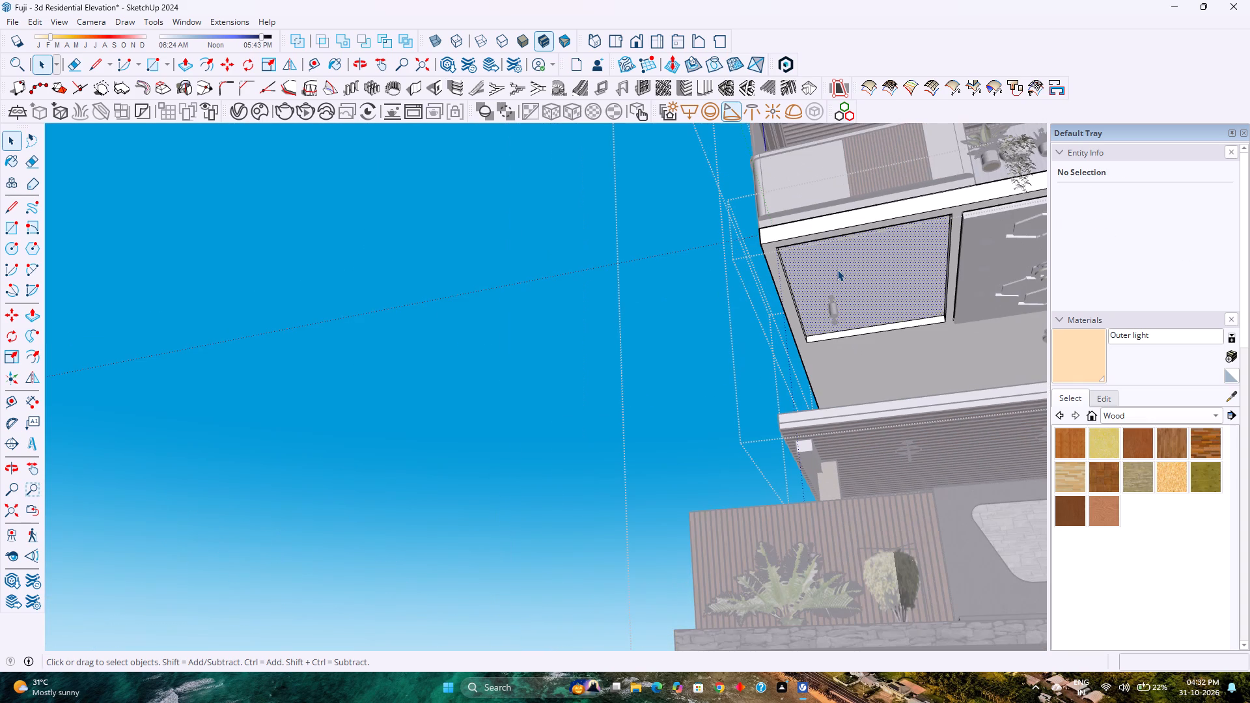
scroll(837, 269, "up", 7)
key("ctrl+v")
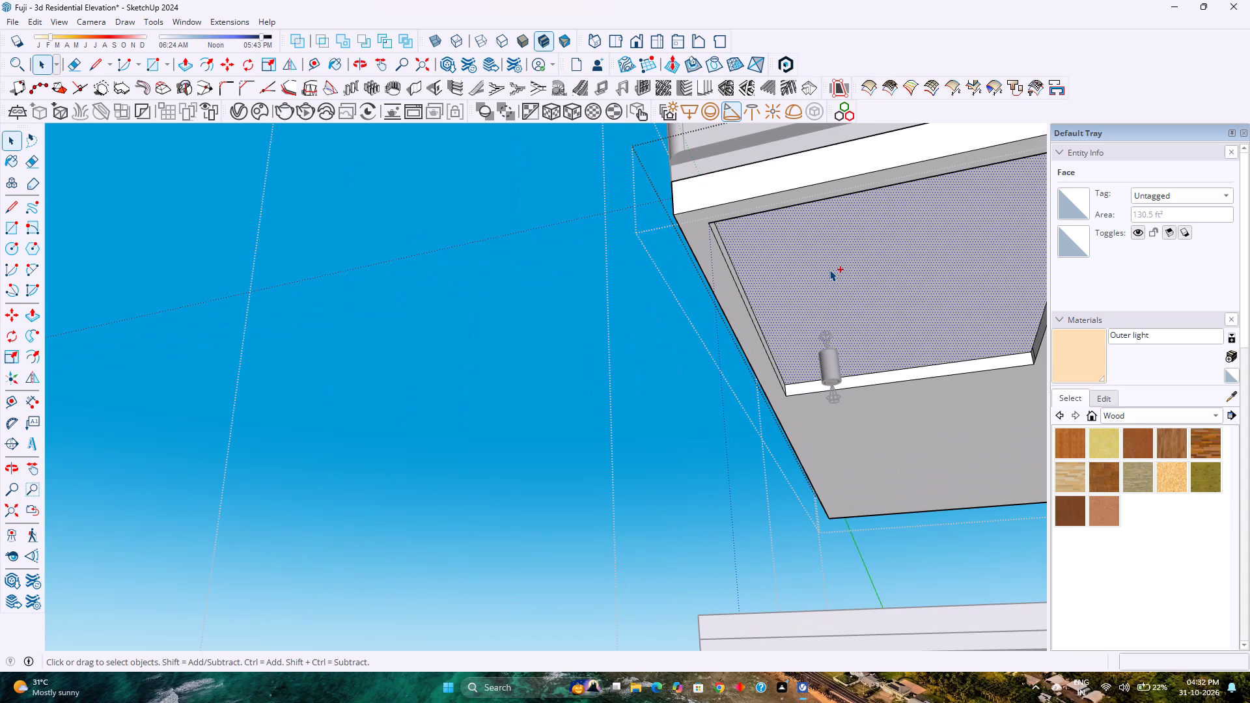
scroll(827, 269, "down", 5)
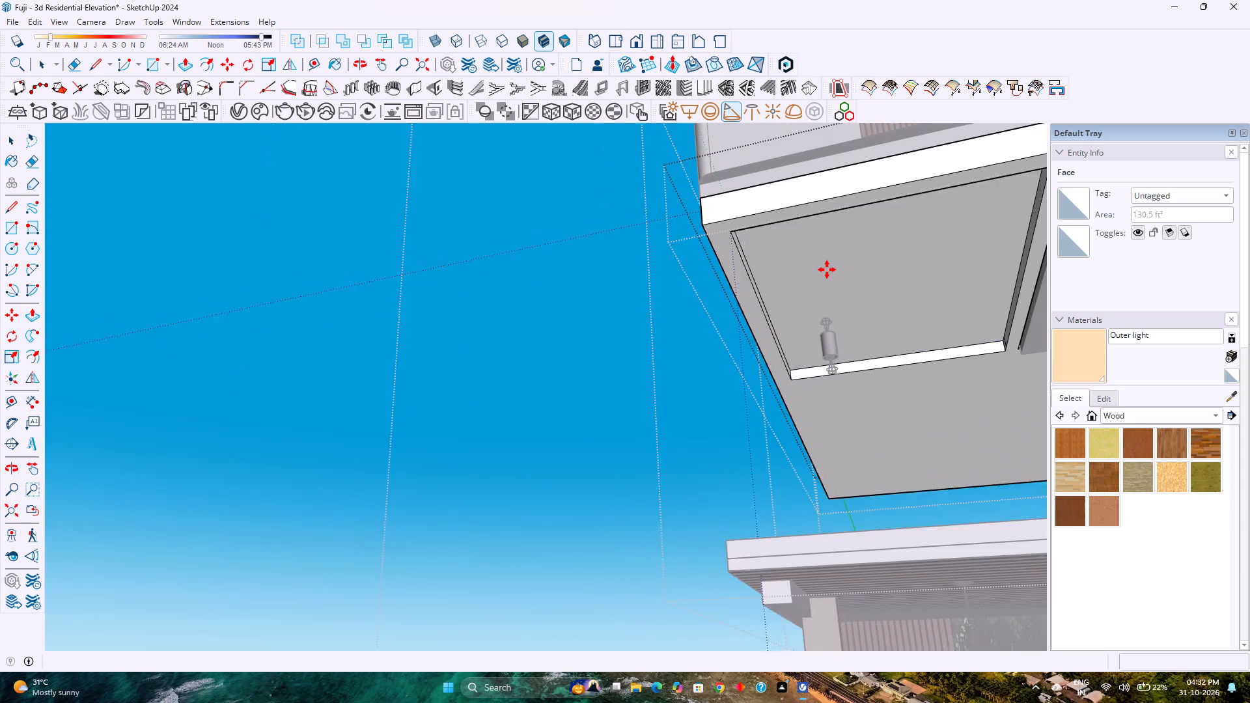
scroll(827, 269, "down", 4)
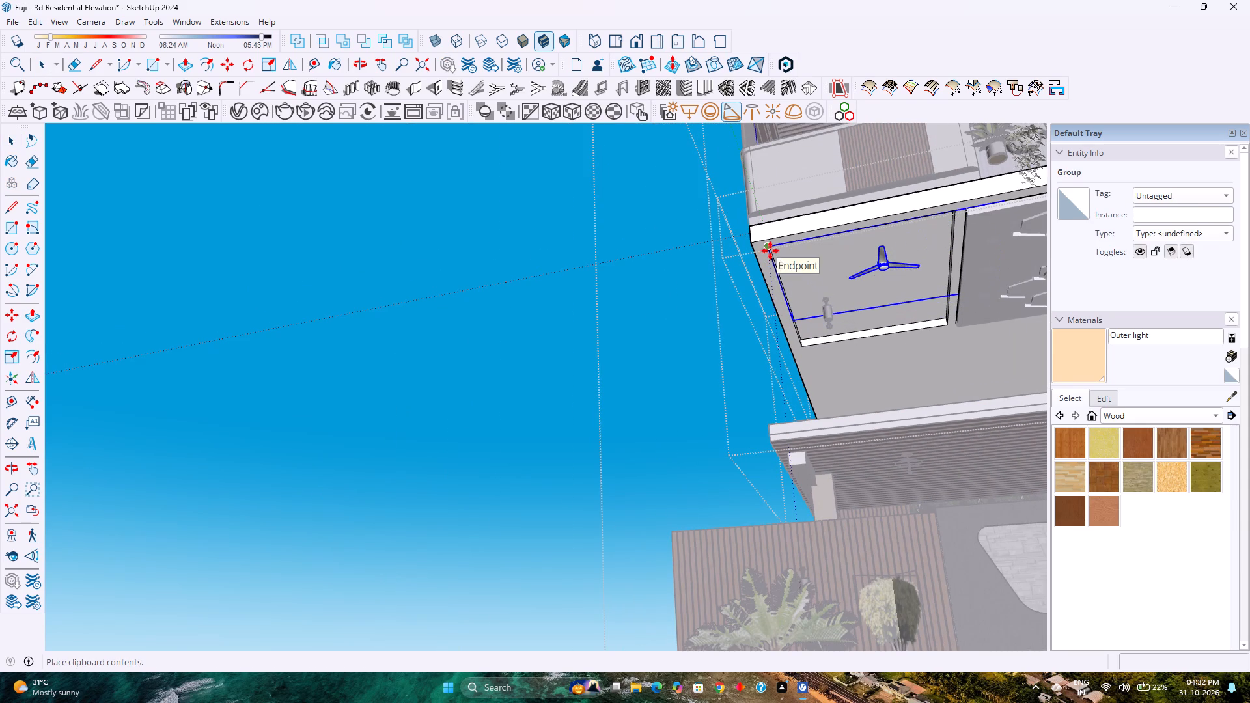
left_click(770, 251)
Lower the pasted false ceiling about 1' 4" by its top corner onto the recess's outer corner.
scroll(778, 265, "up", 15)
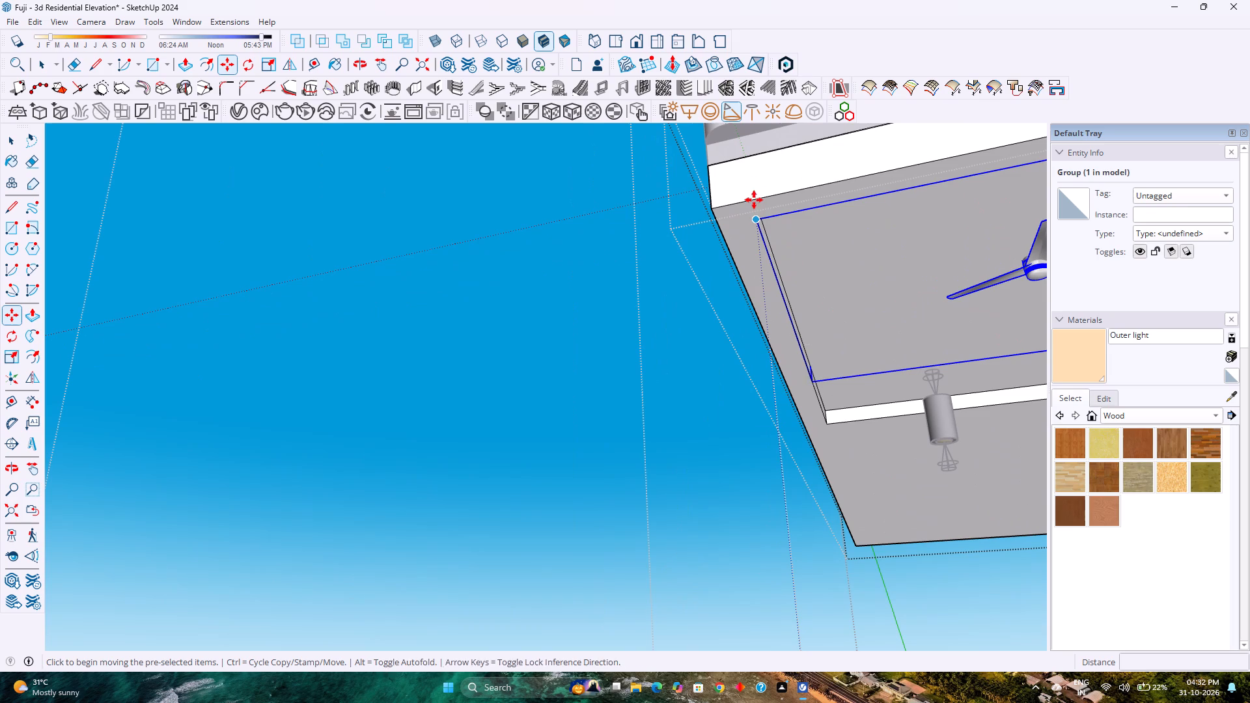
left_click(752, 165)
left_click(755, 220)
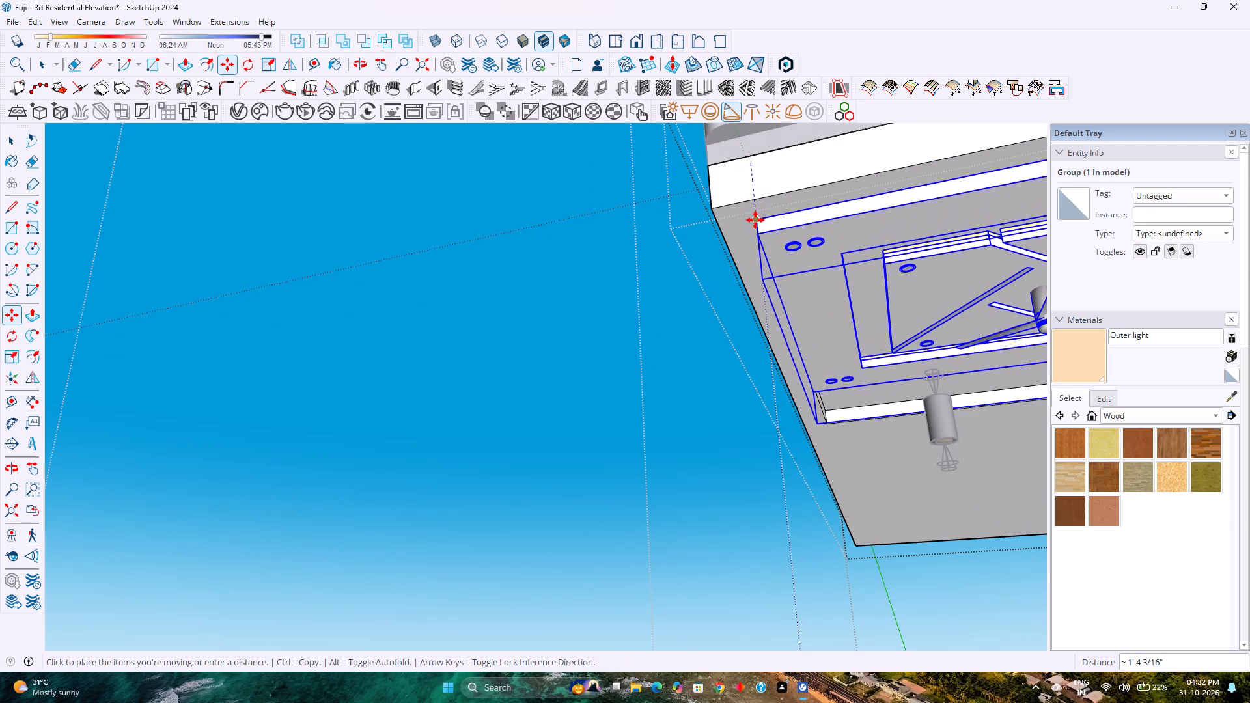
Examine from below how the lowered false ceiling fits against the edges of the recess.
scroll(715, 286, "down", 9)
scroll(827, 288, "down", 4)
scroll(838, 312, "up", 2)
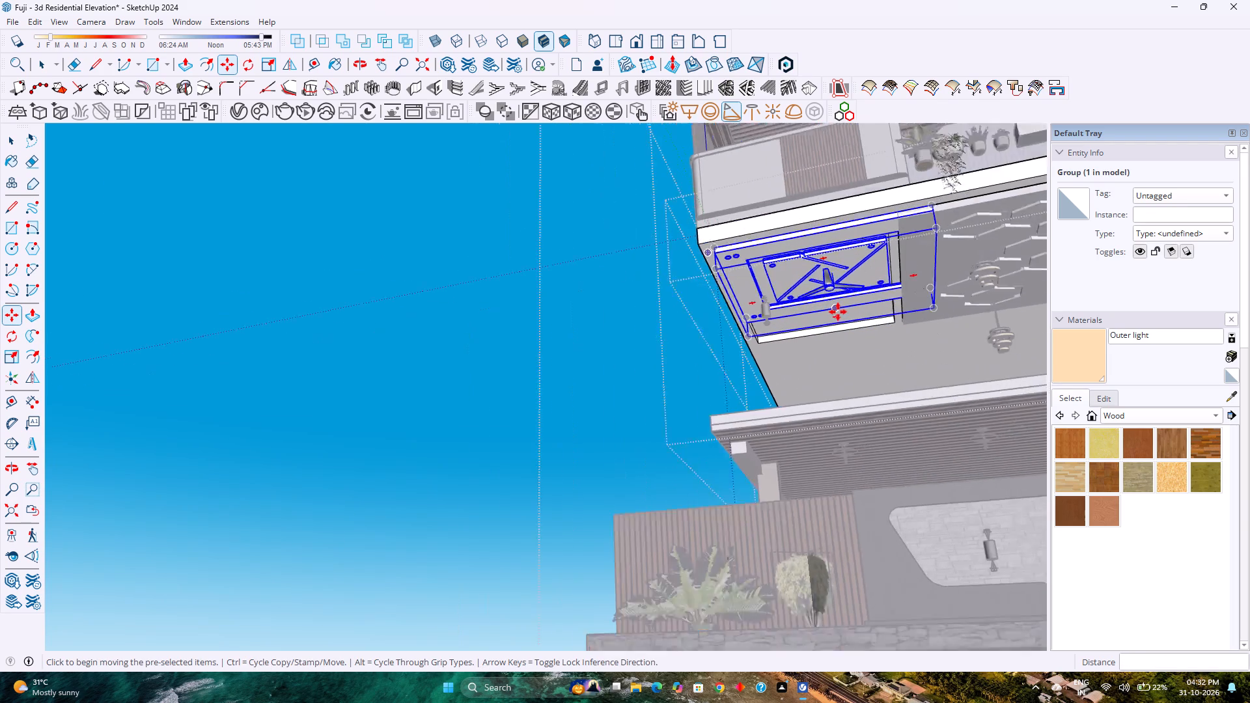
scroll(838, 312, "up", 7)
middle_click(837, 312)
middle_click_drag(837, 312, 790, 310)
scroll(789, 305, "down", 4)
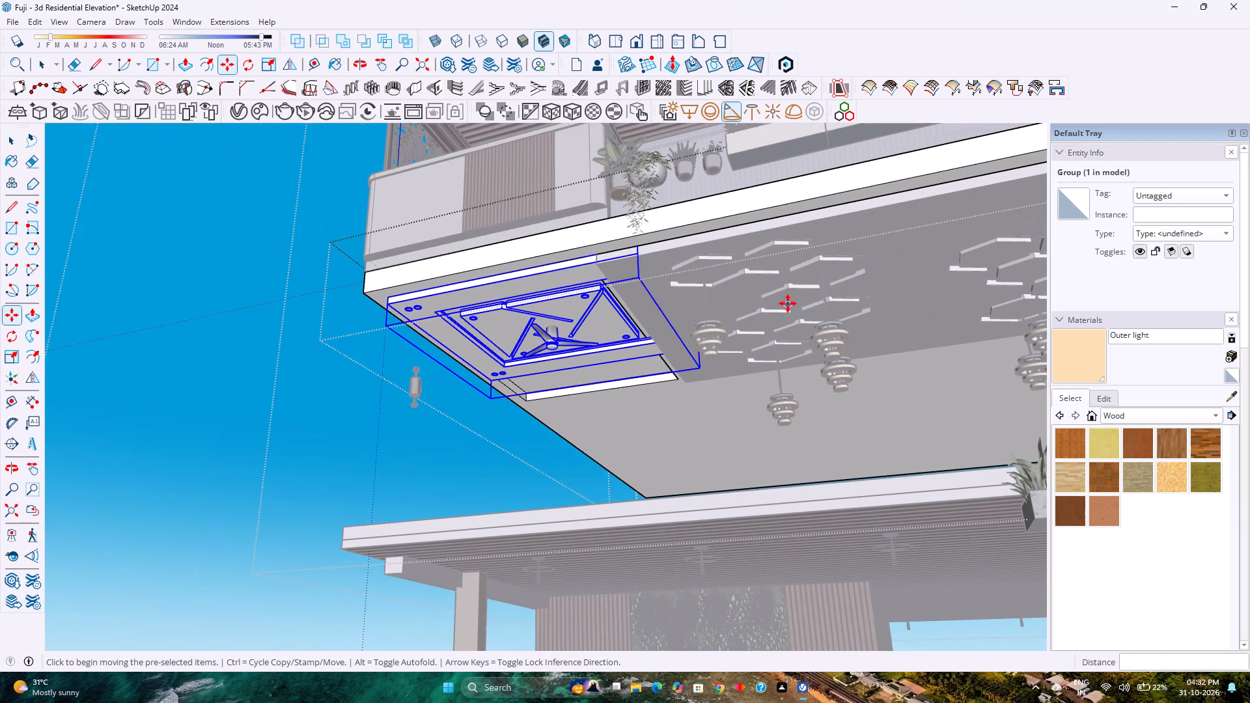
scroll(620, 366, "up", 5)
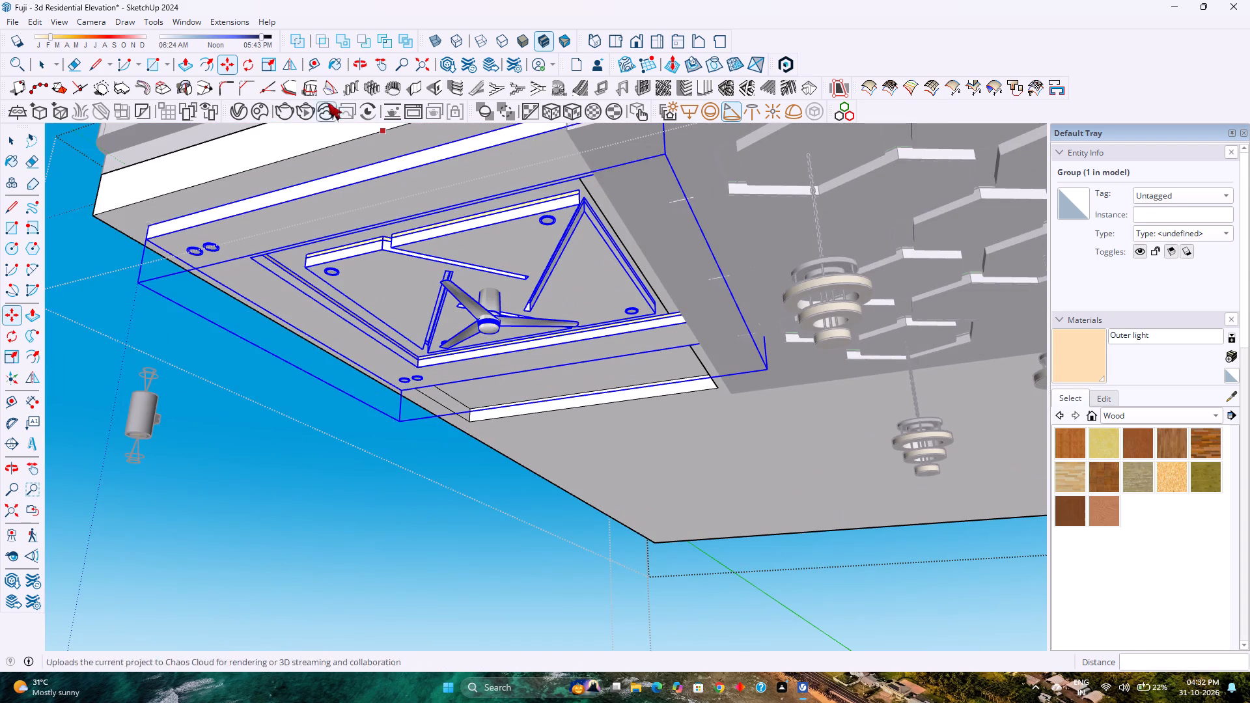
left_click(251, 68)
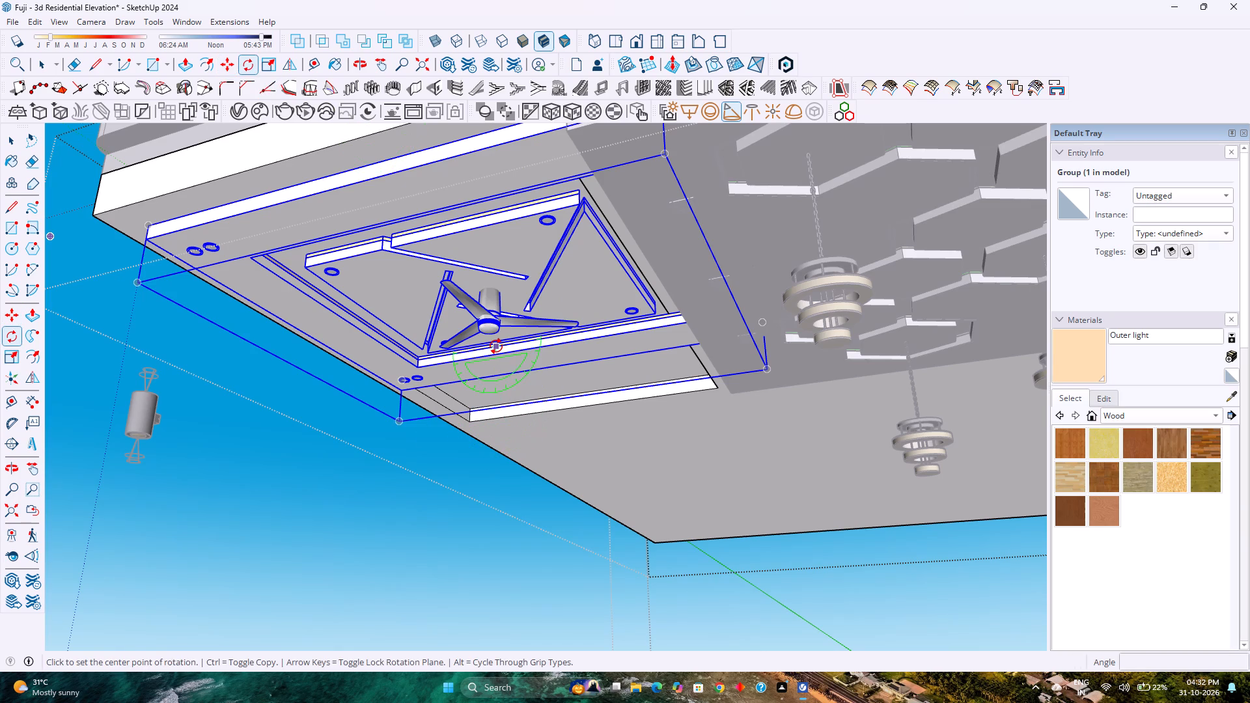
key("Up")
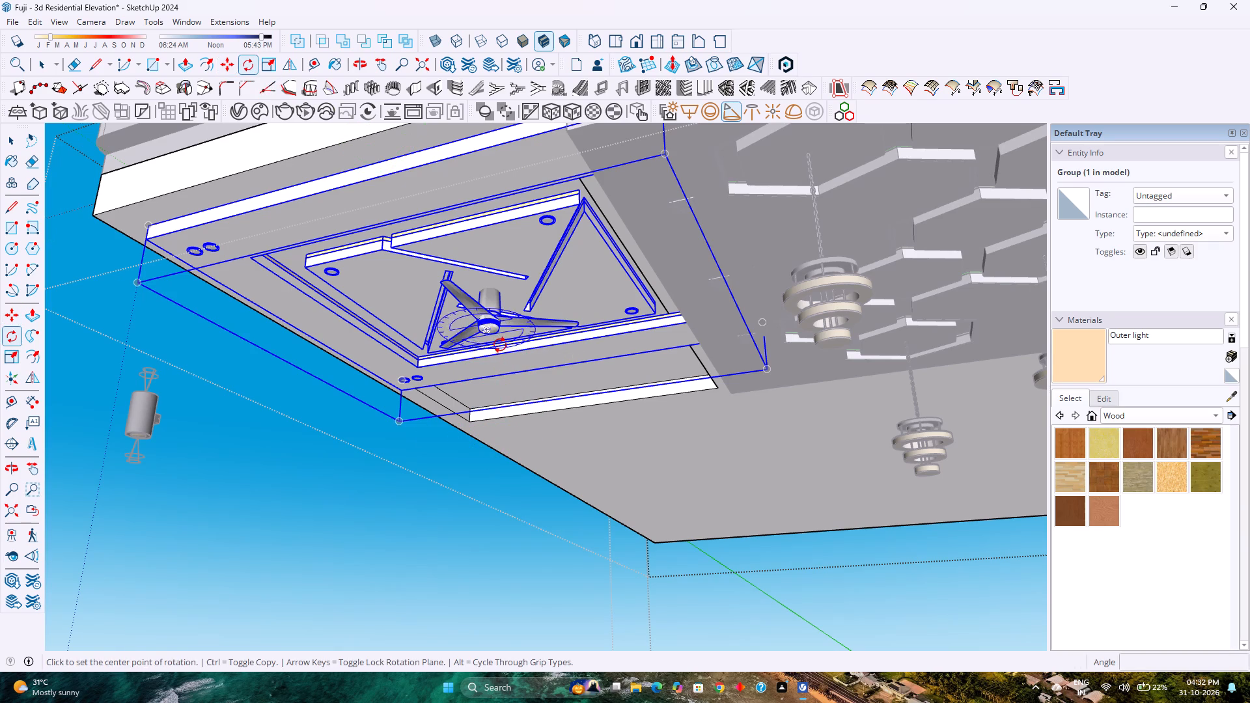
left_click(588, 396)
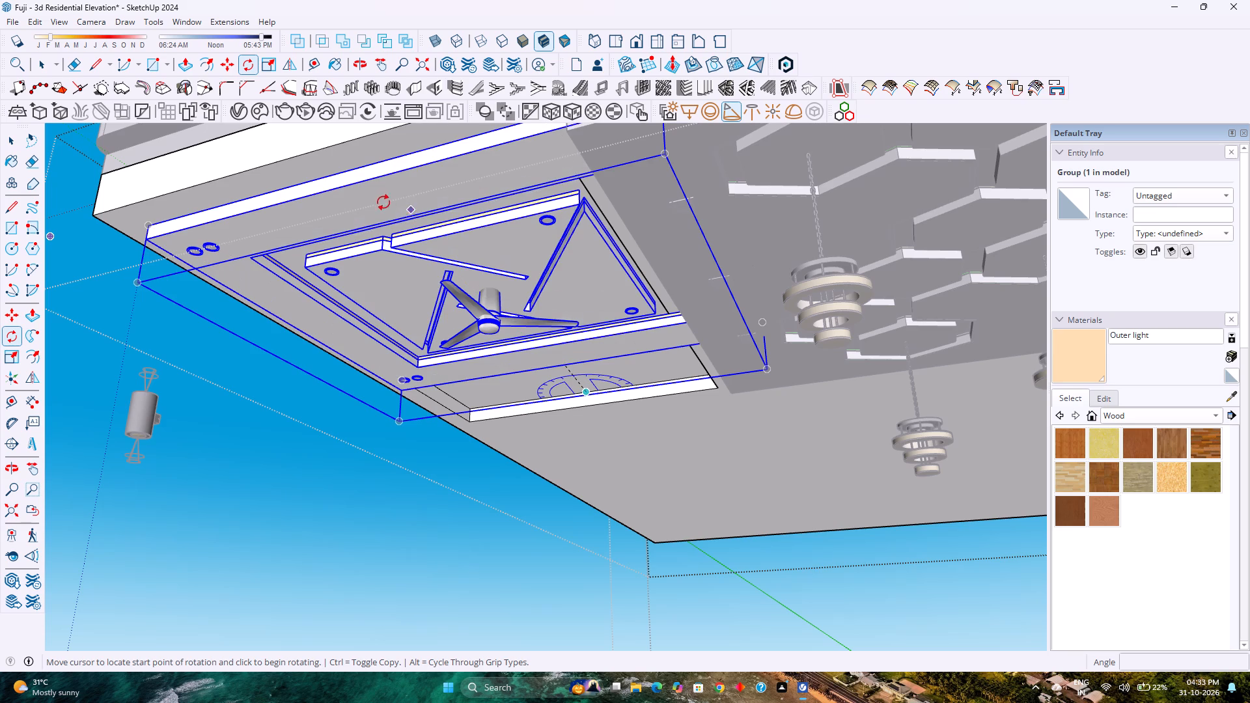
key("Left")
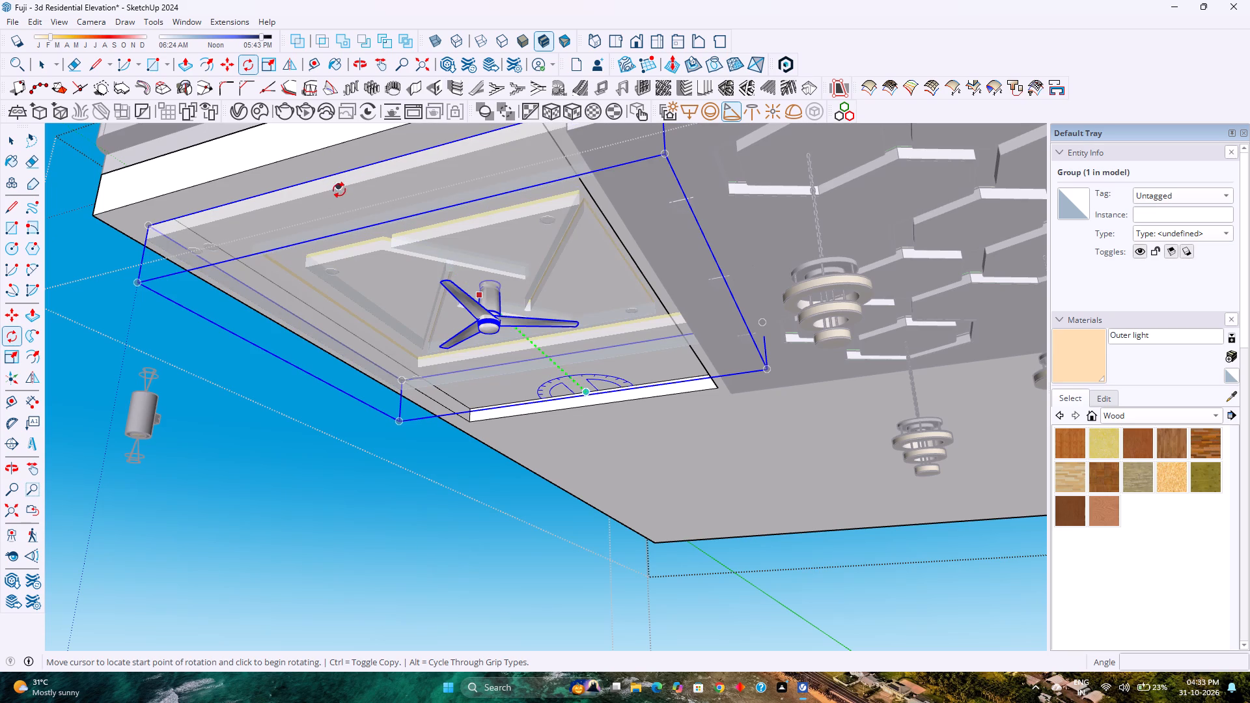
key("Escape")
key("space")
Rotate the false ceiling group 90° horizontally about its bounding-box corner on the slab's front side, nearest the hexagon-patterned ceiling.
scroll(447, 311, "down", 4)
scroll(449, 346, "up", 3)
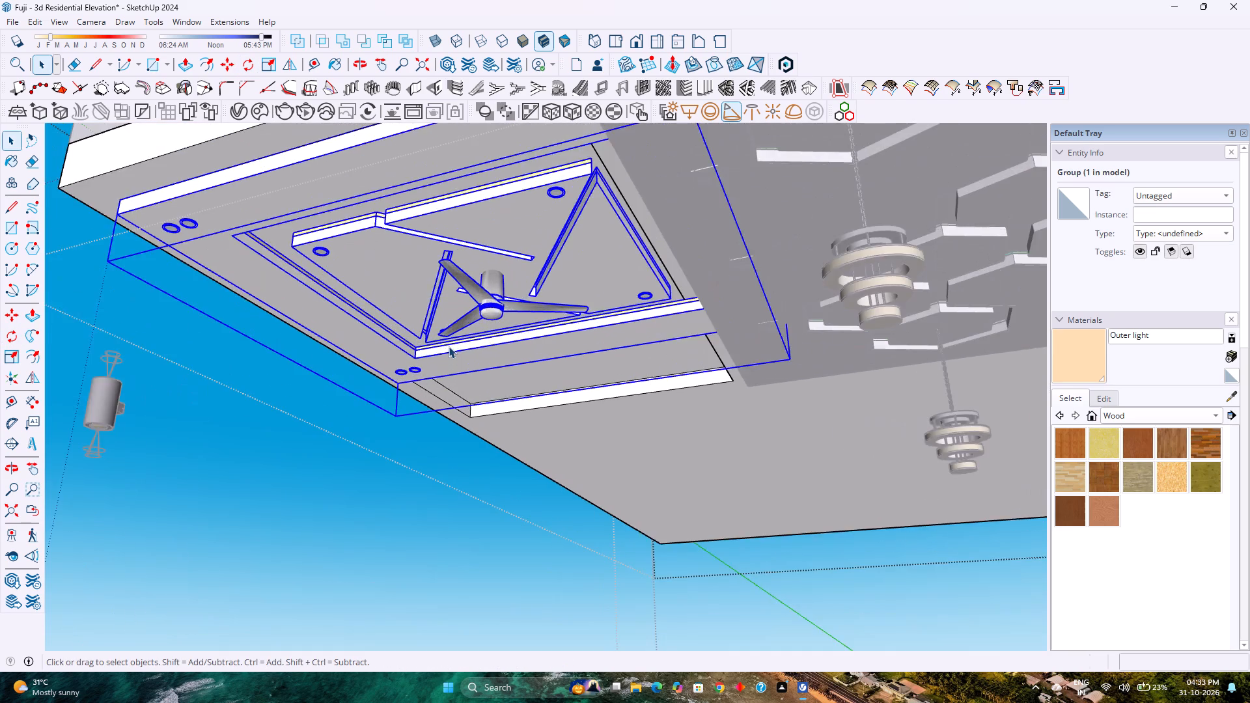
middle_click(449, 346)
middle_click_drag(449, 346, 519, 336)
scroll(520, 337, "down", 5)
scroll(580, 384, "up", 5)
middle_click(580, 383)
middle_click_drag(580, 383, 566, 351)
scroll(567, 347, "down", 8)
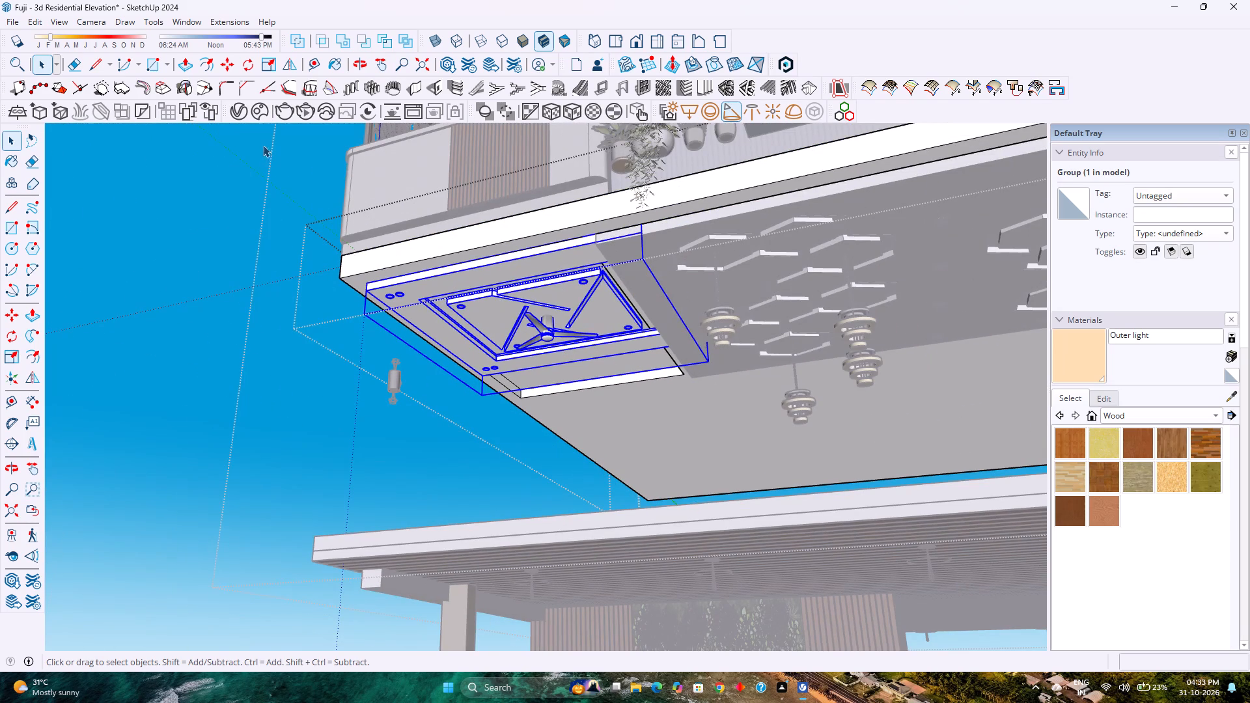
left_click(247, 61)
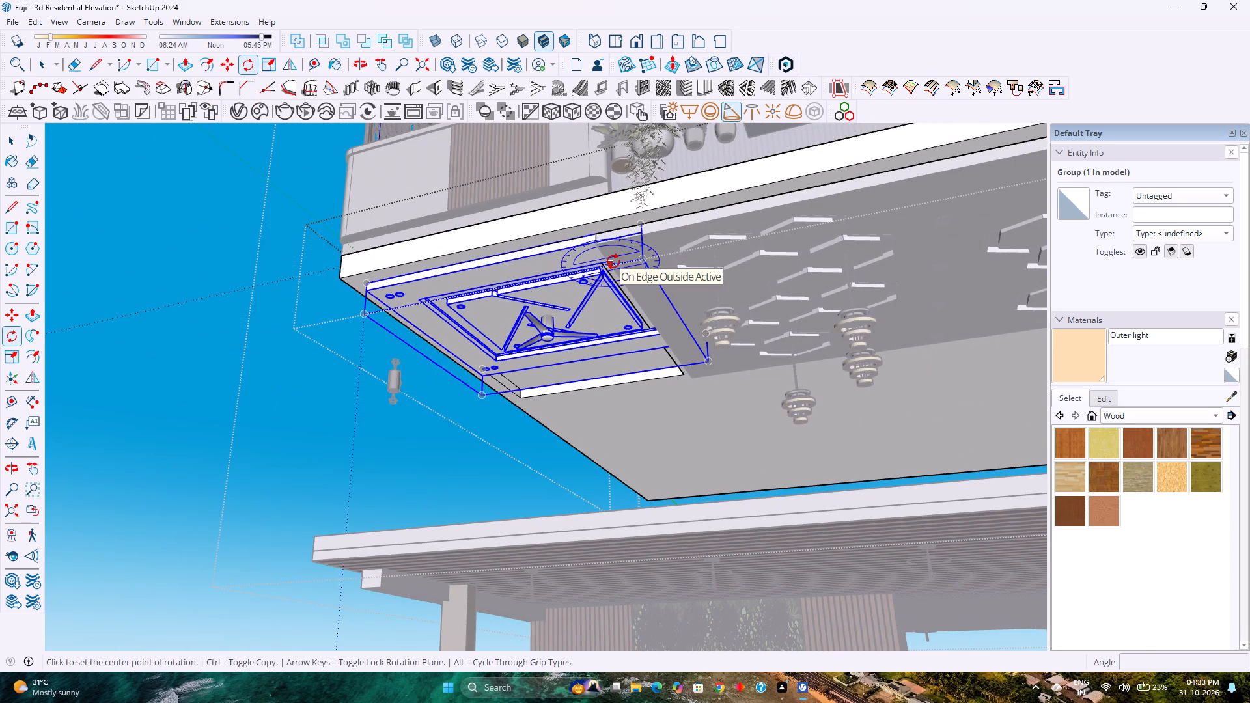
key("Up")
left_click(639, 259)
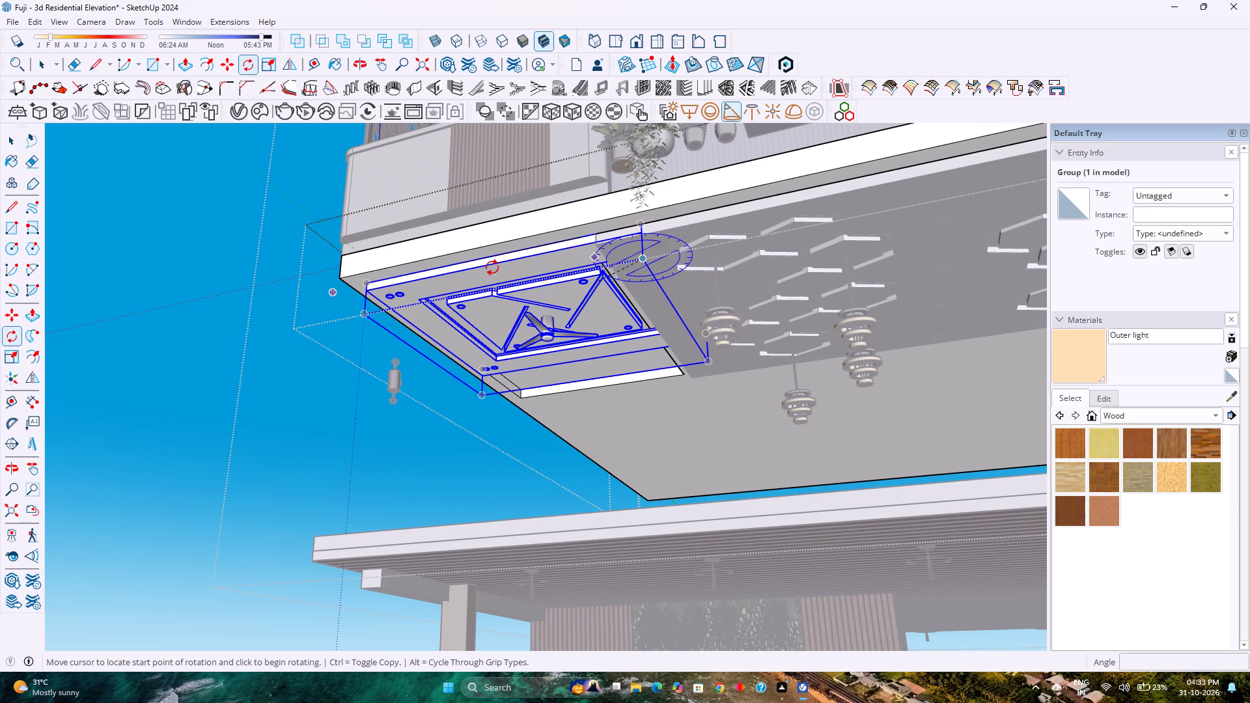
left_click(364, 312)
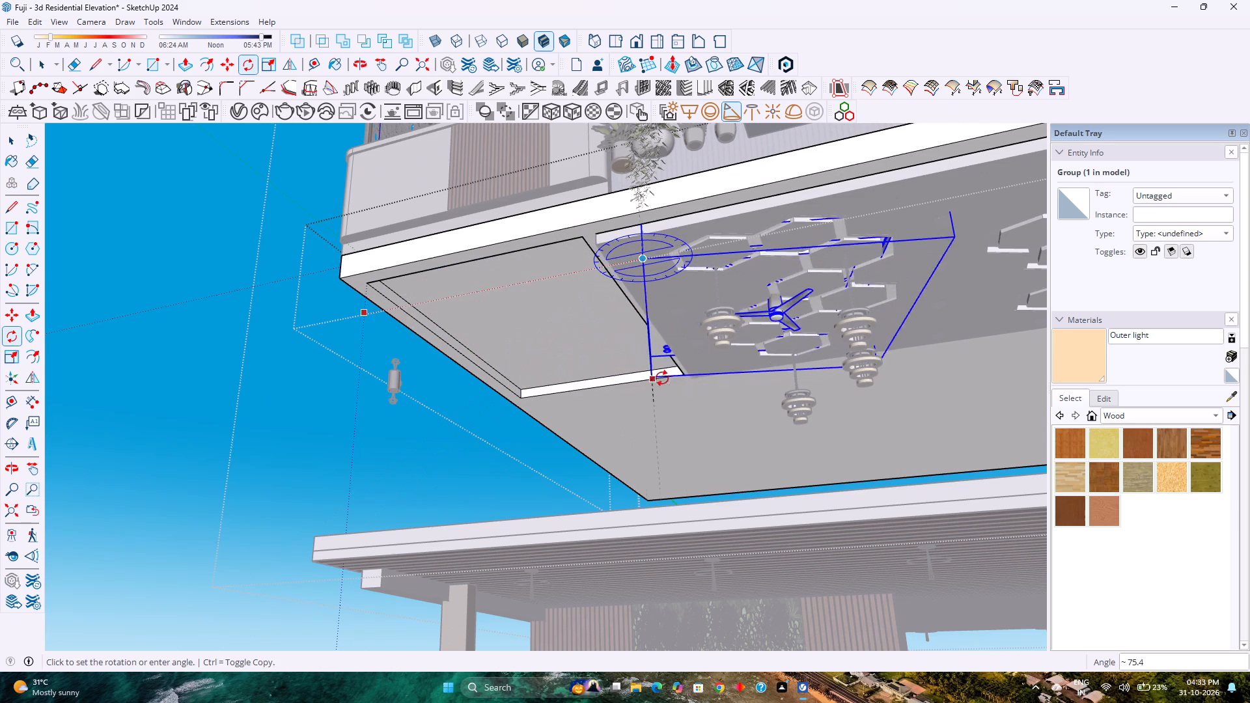
type("90")
key("Return")
Move the rotated false ceiling about 11' 2" back under the recess, aligning its corner exactly with the recess's outer corner.
key("m")
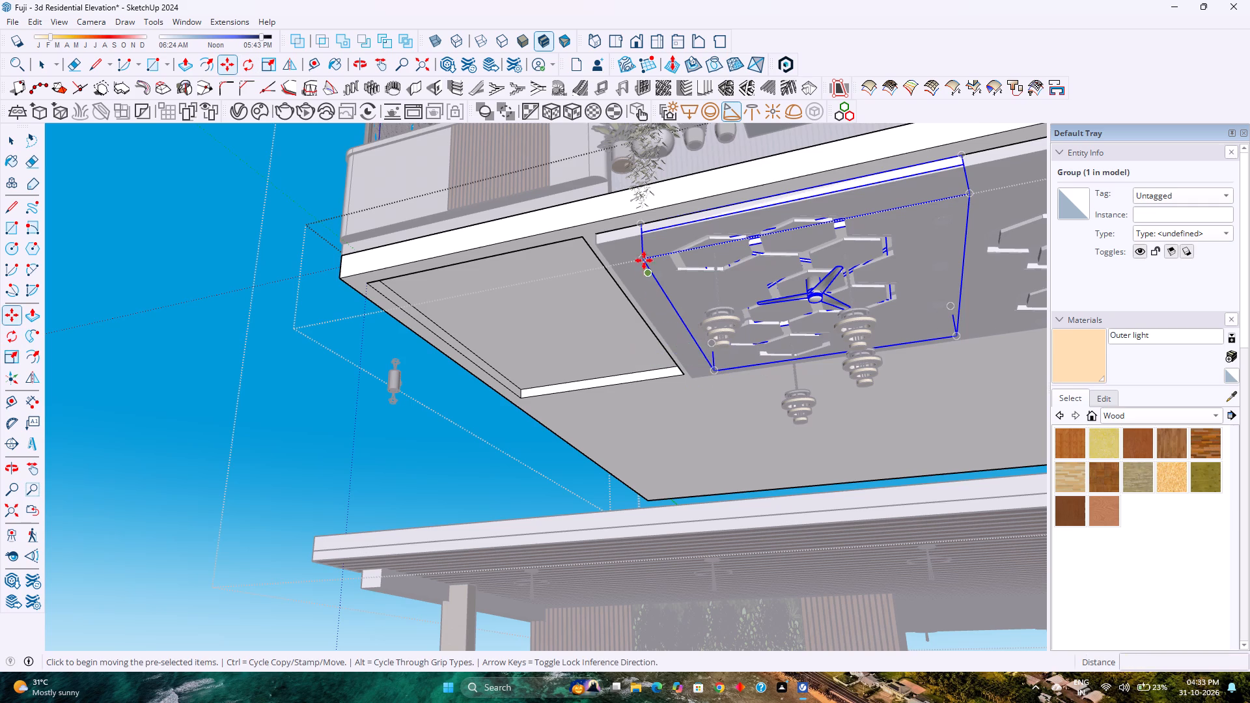
left_click(639, 225)
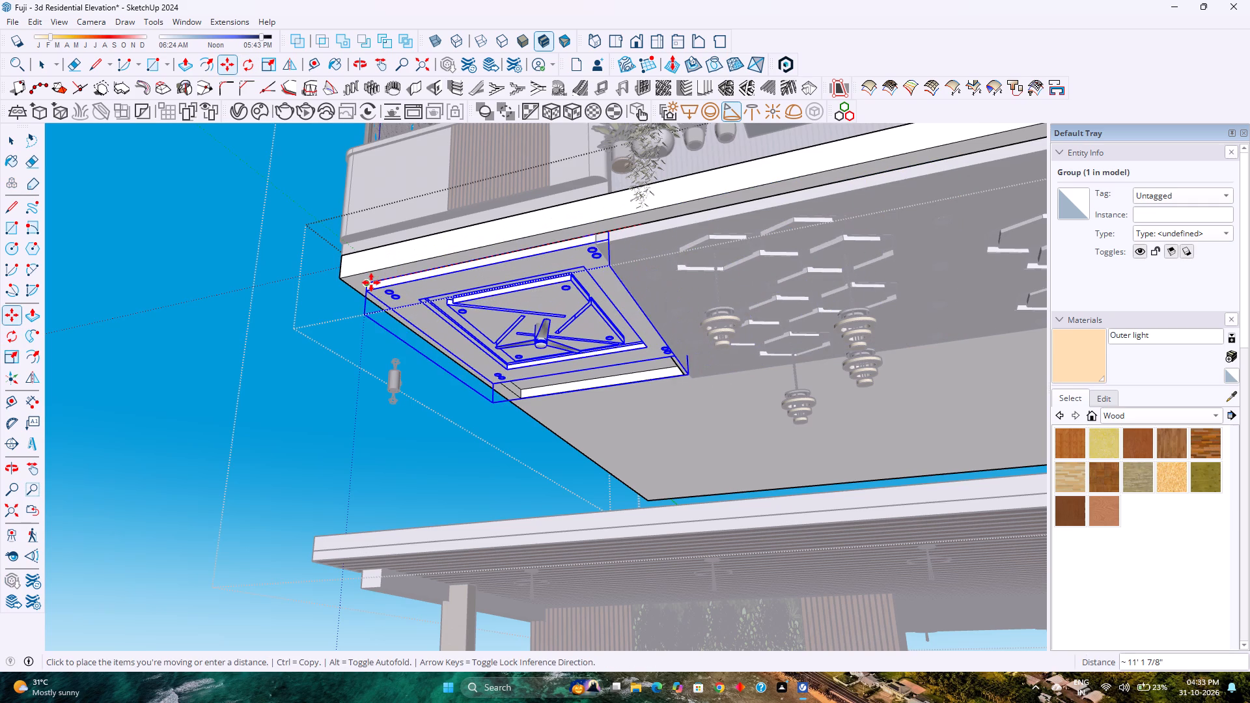
left_click(371, 283)
scroll(370, 290, "up", 11)
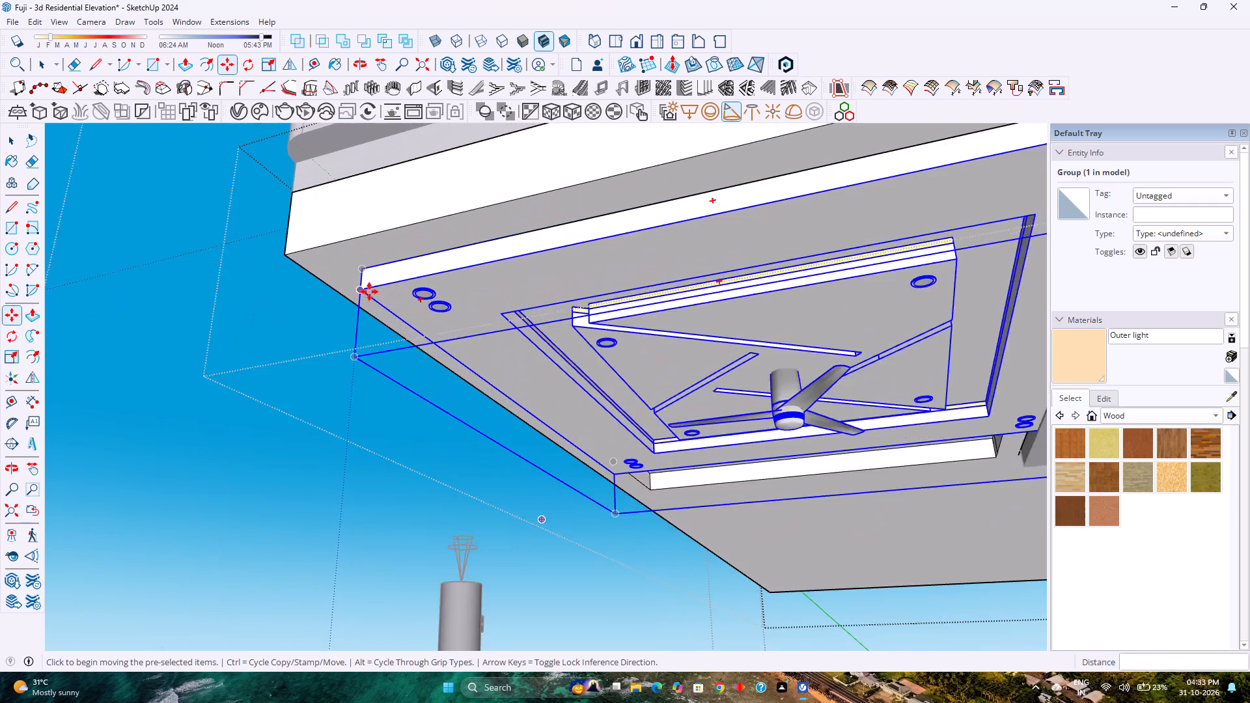
scroll(369, 292, "up", 5)
left_click(357, 287)
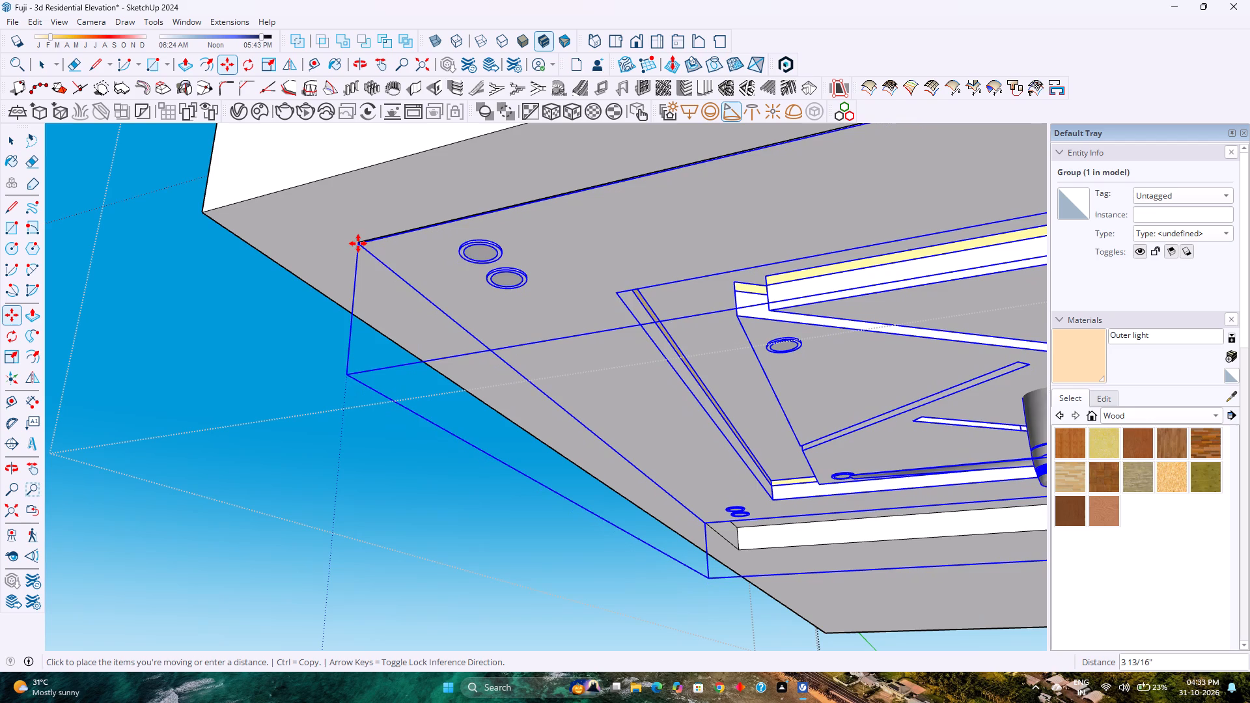
left_click(361, 240)
Scale the false ceiling to about 0.90 along the green axis, ending at the recess edge beside the hexagon-patterned ceiling.
scroll(426, 383, "down", 3)
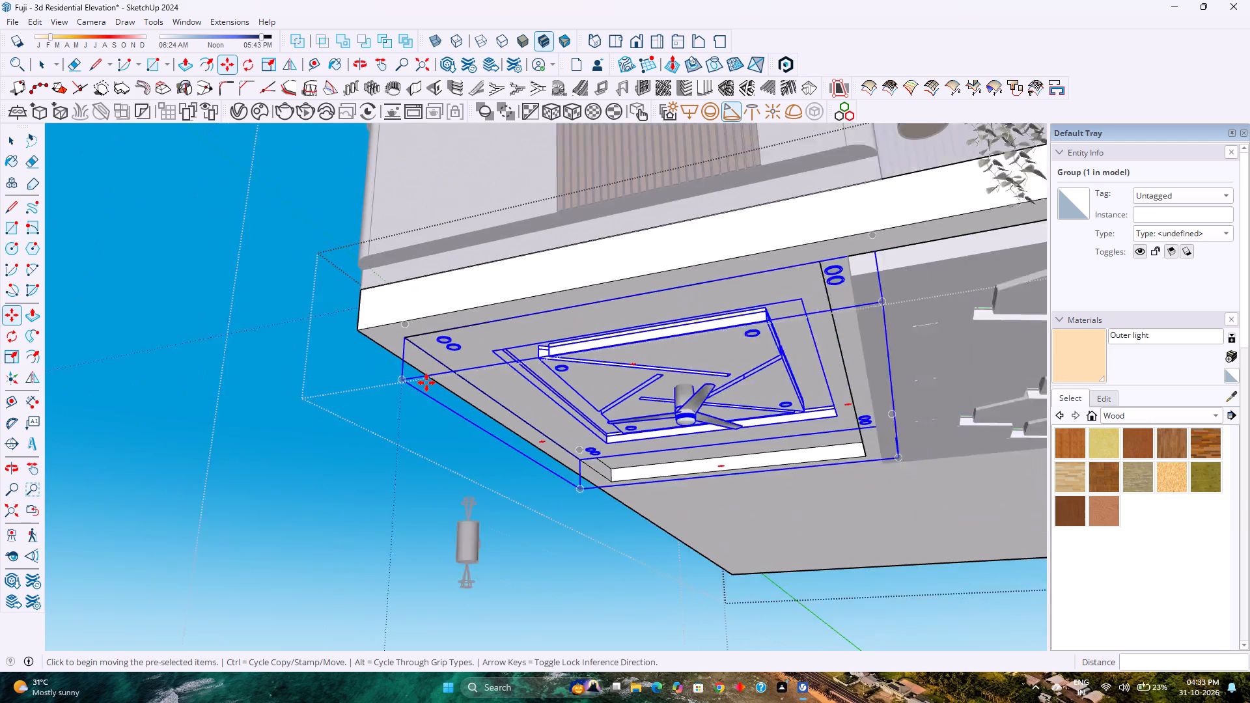
scroll(426, 383, "down", 6)
middle_click(434, 394)
middle_click_drag(435, 392, 481, 309)
scroll(581, 410, "up", 9)
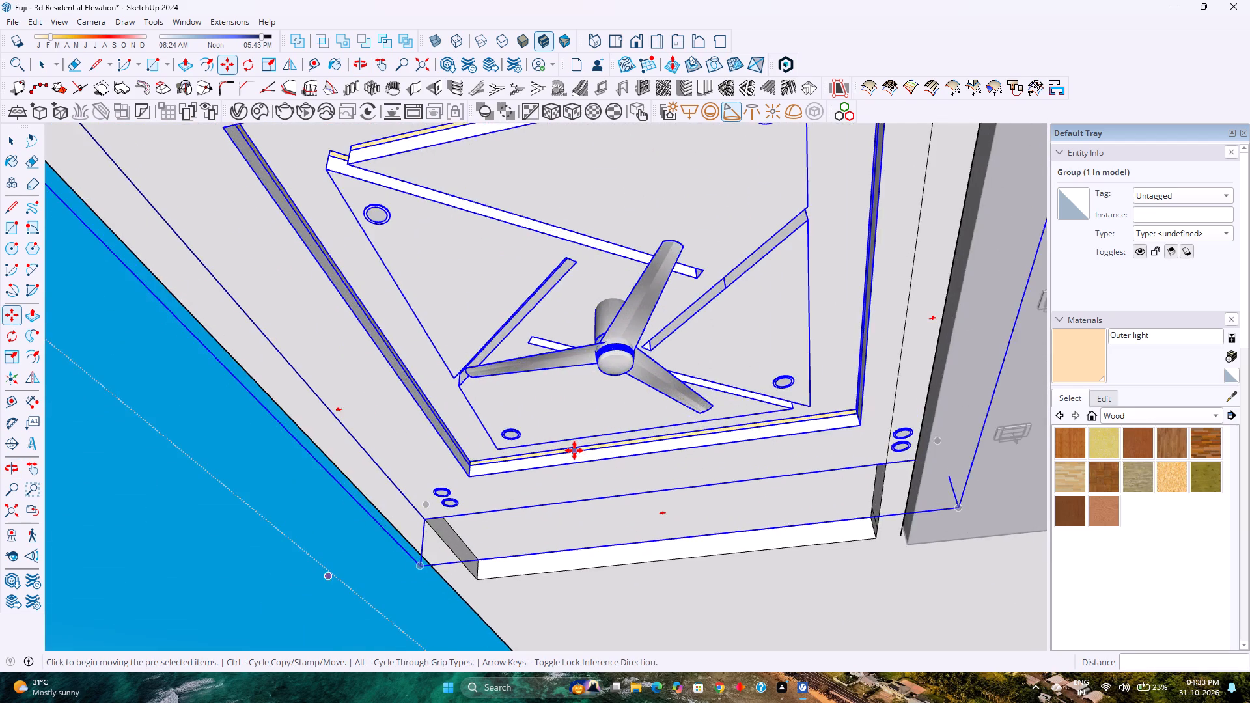
scroll(574, 450, "up", 1)
scroll(574, 450, "down", 8)
key("s")
scroll(574, 449, "down", 1)
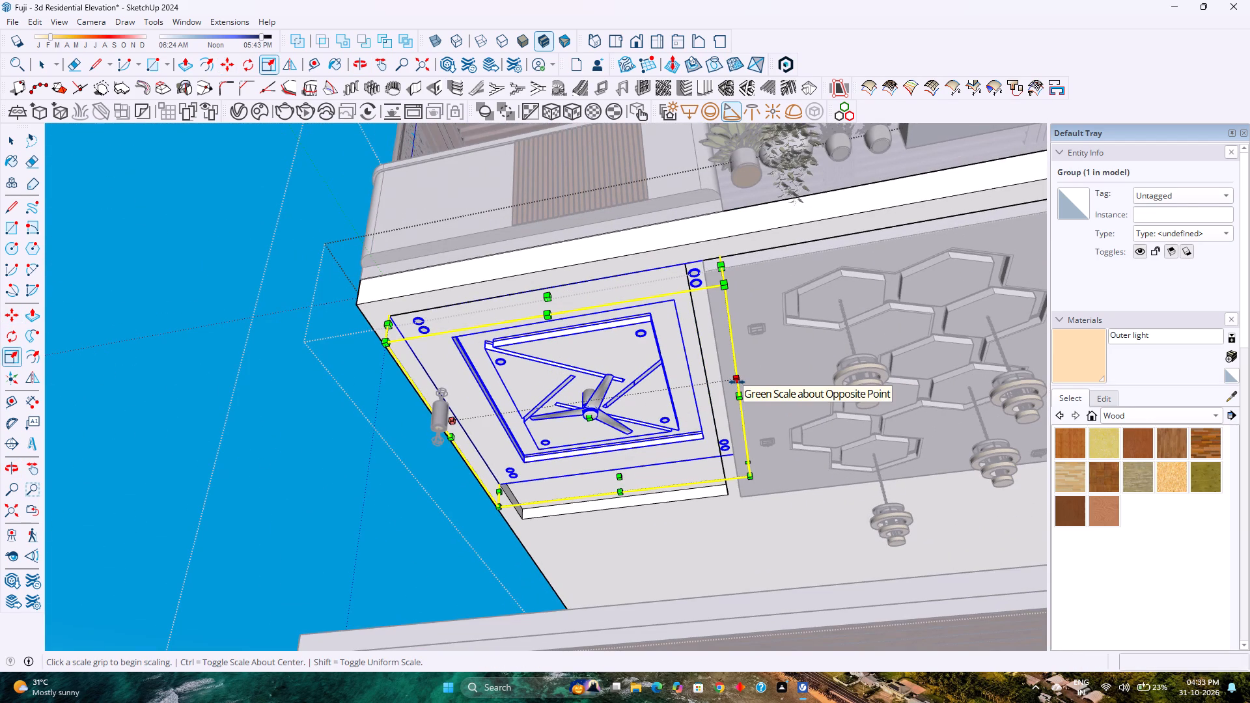
left_click(737, 382)
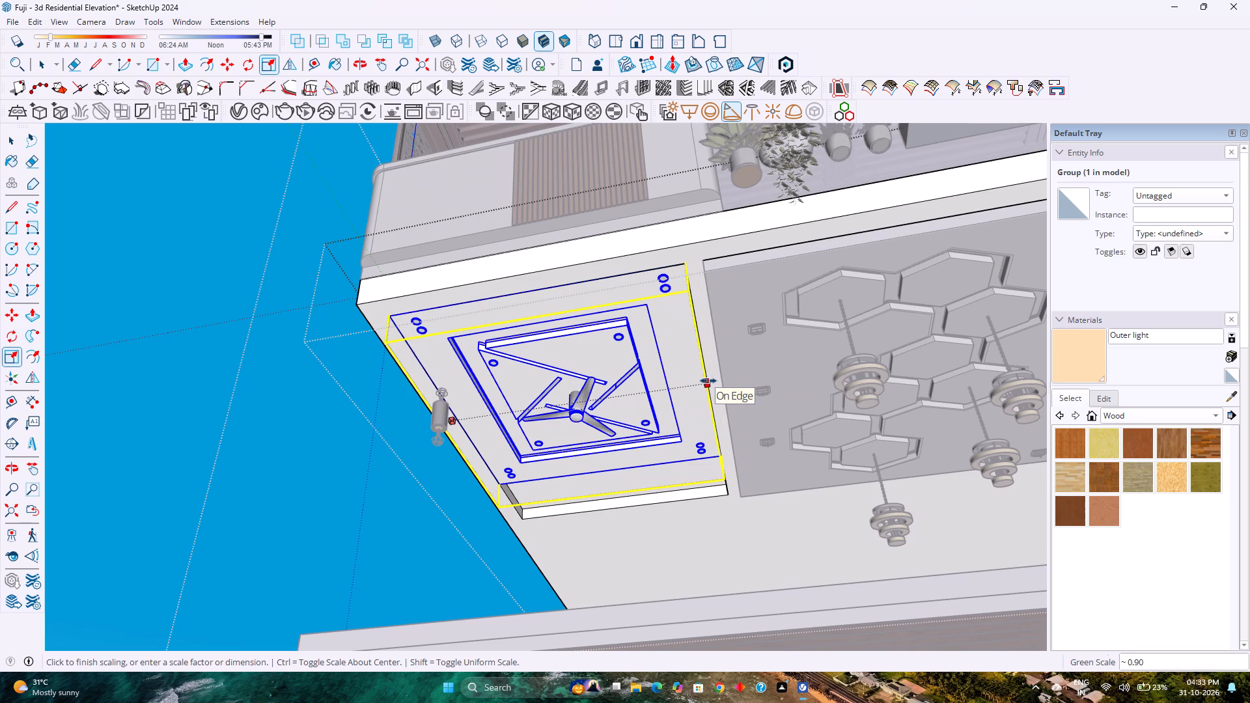
left_click(708, 381)
Scale the false ceiling to about 1.30 along the red axis so it reaches the recess's far edge, and close the slab group.
scroll(631, 501, "up", 5)
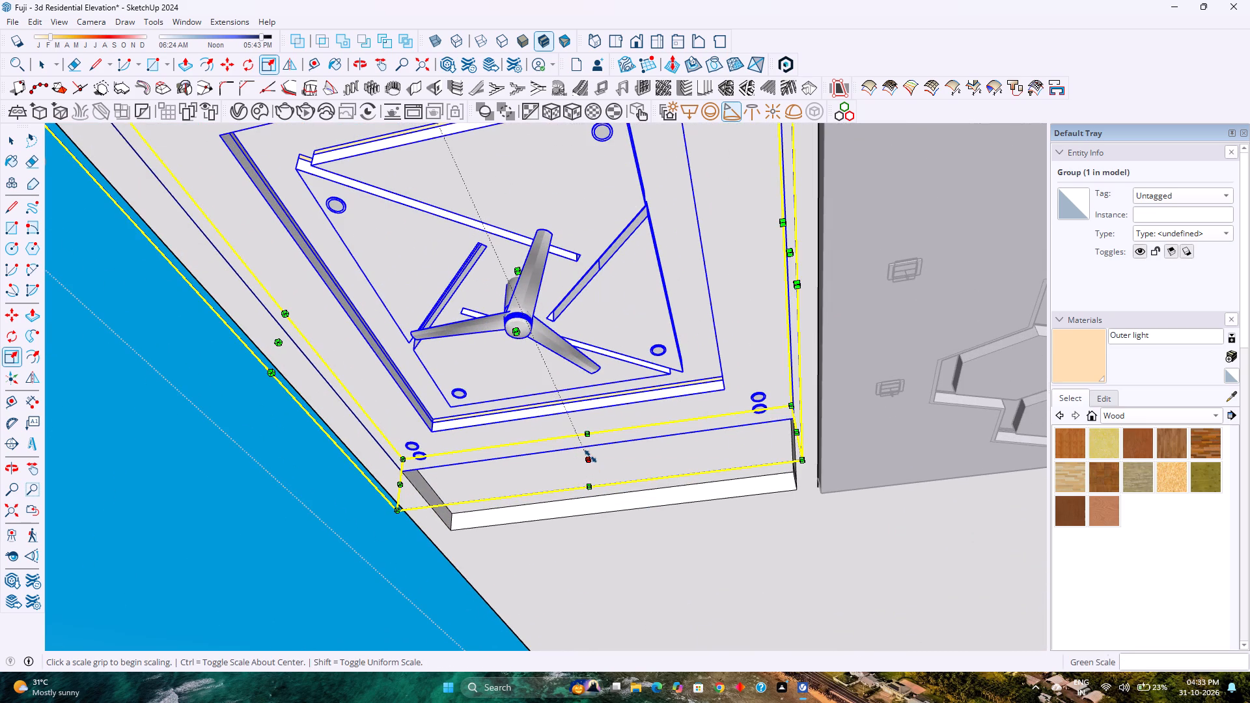
left_click(590, 457)
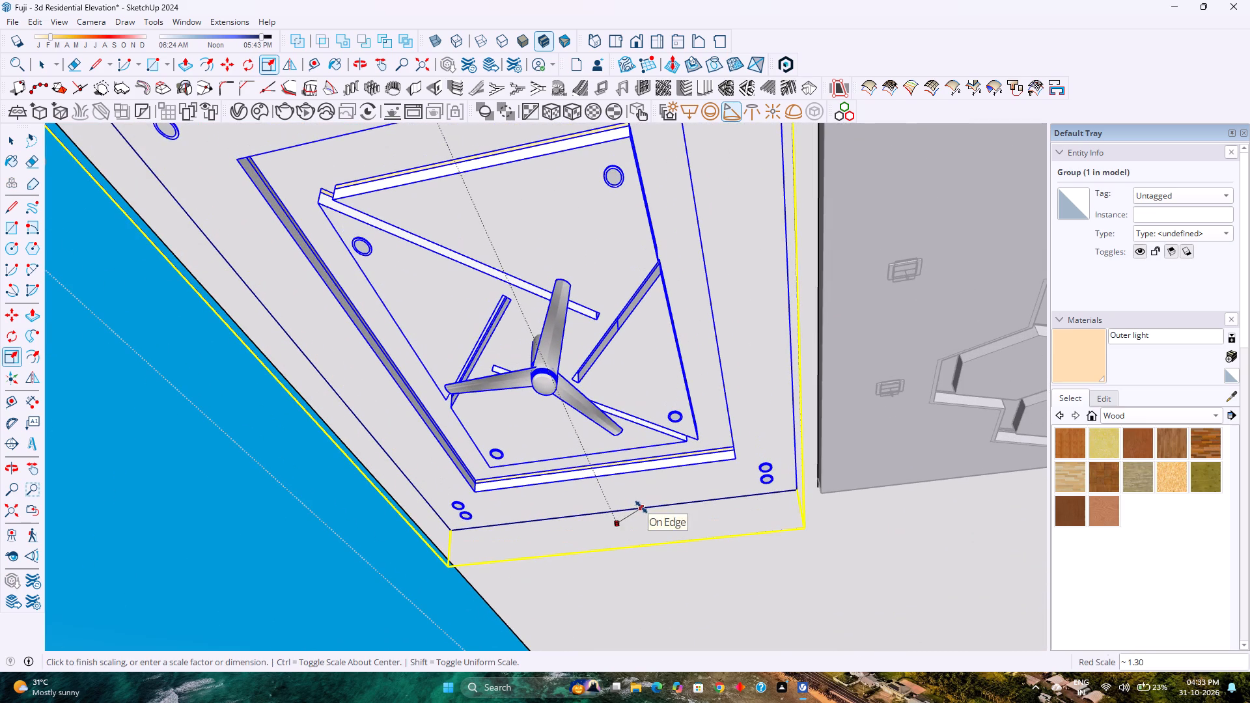
left_click(641, 507)
scroll(594, 506, "down", 10)
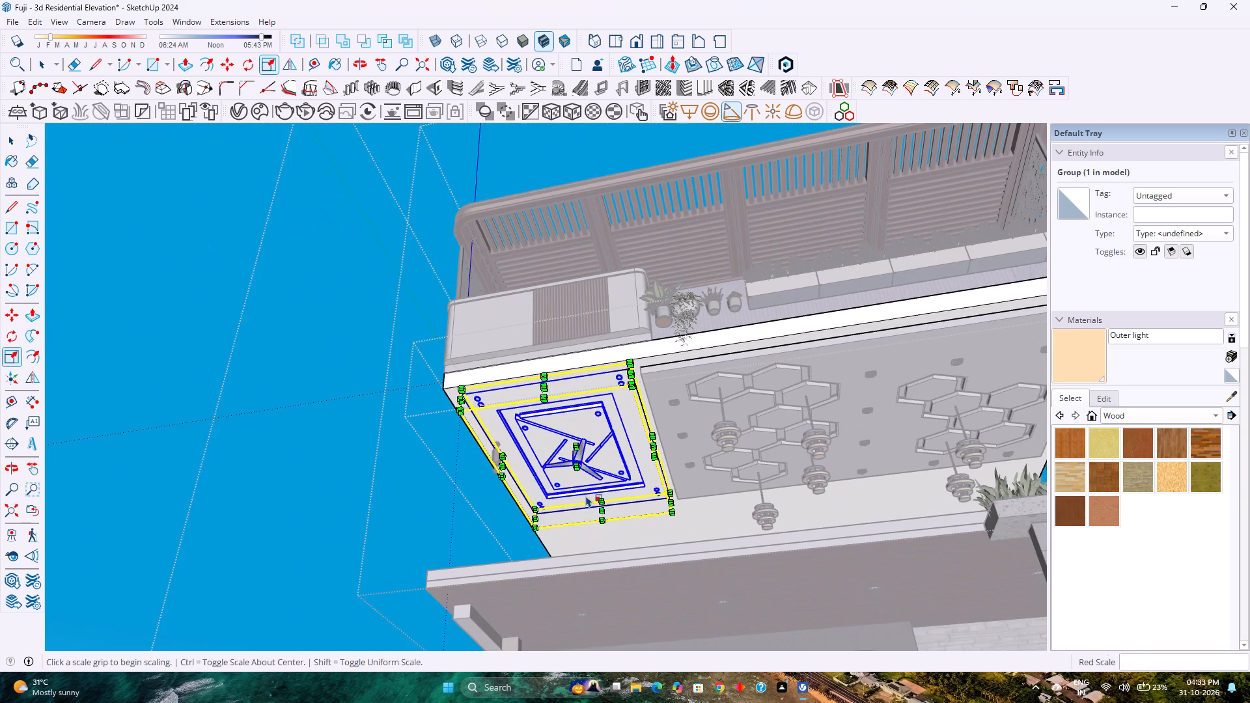
key("space")
key("Escape")
Unhide the hidden first-floor walls and windows, and leave the building group.
scroll(568, 456, "down", 5)
scroll(568, 456, "up", 4)
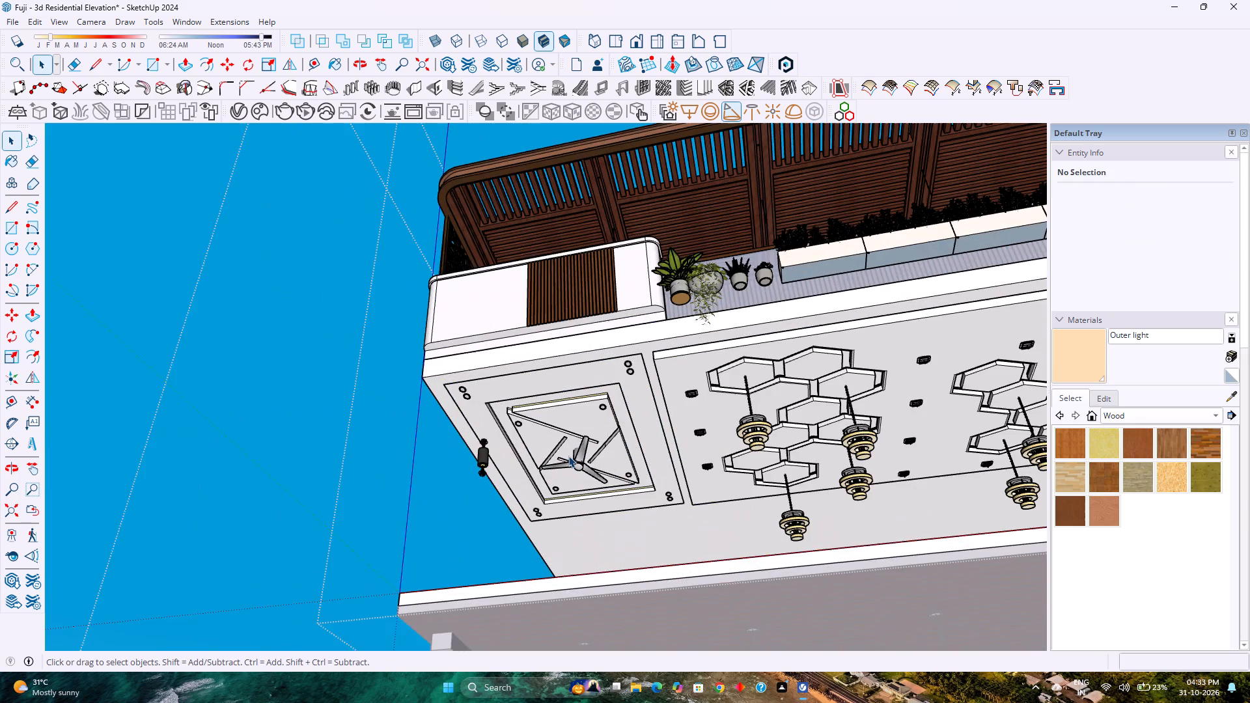
middle_click_drag(568, 454, 535, 484)
scroll(530, 475, "down", 5)
middle_click_drag(526, 471, 507, 503)
middle_click(507, 503)
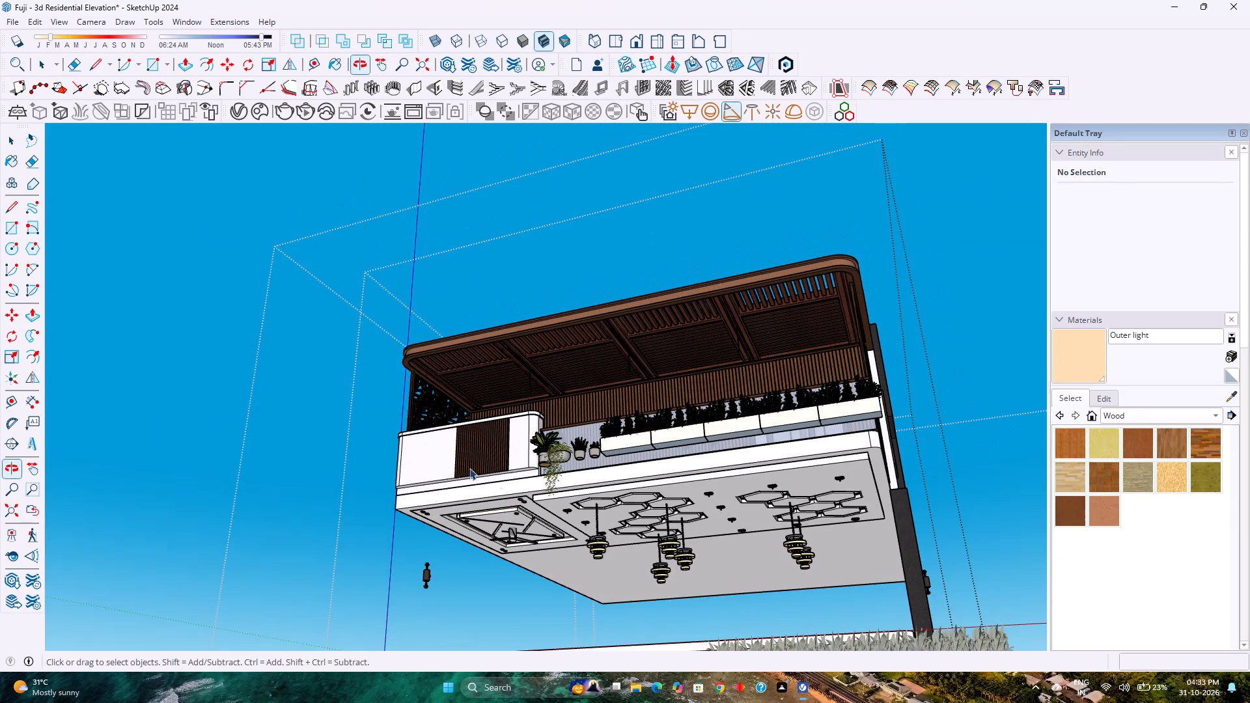
left_click(38, 23)
left_click(249, 269)
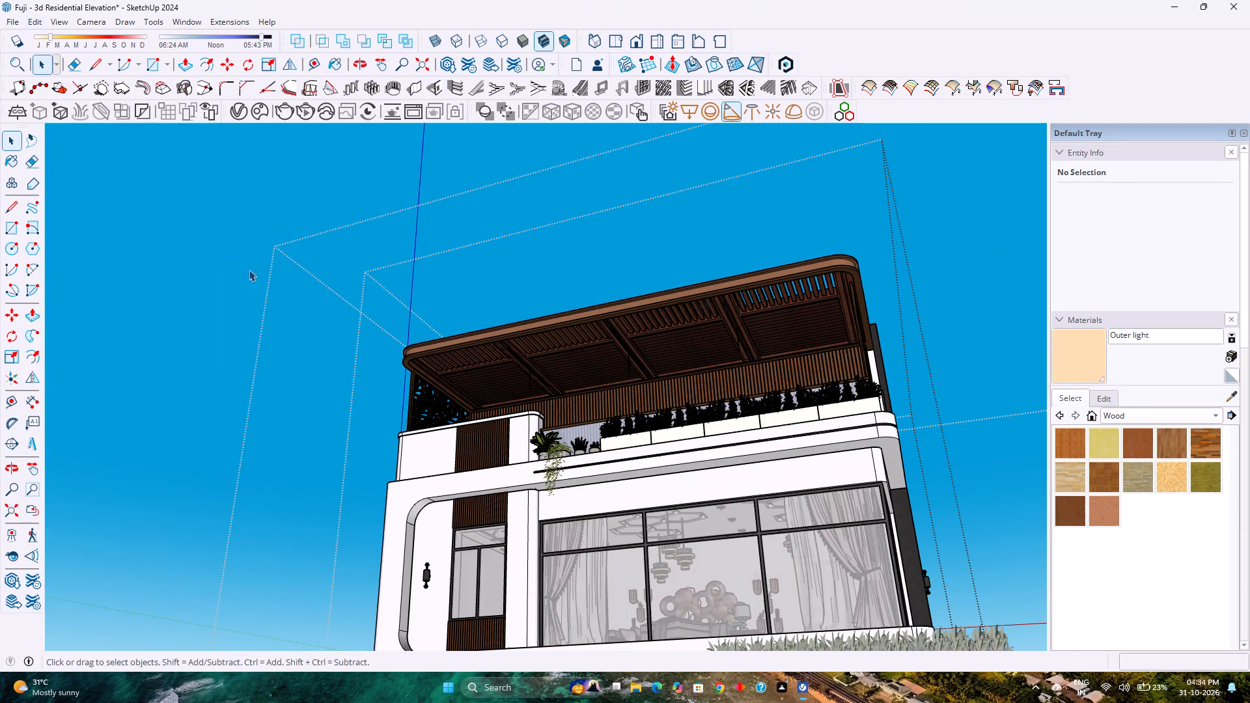
scroll(443, 314, "down", 5)
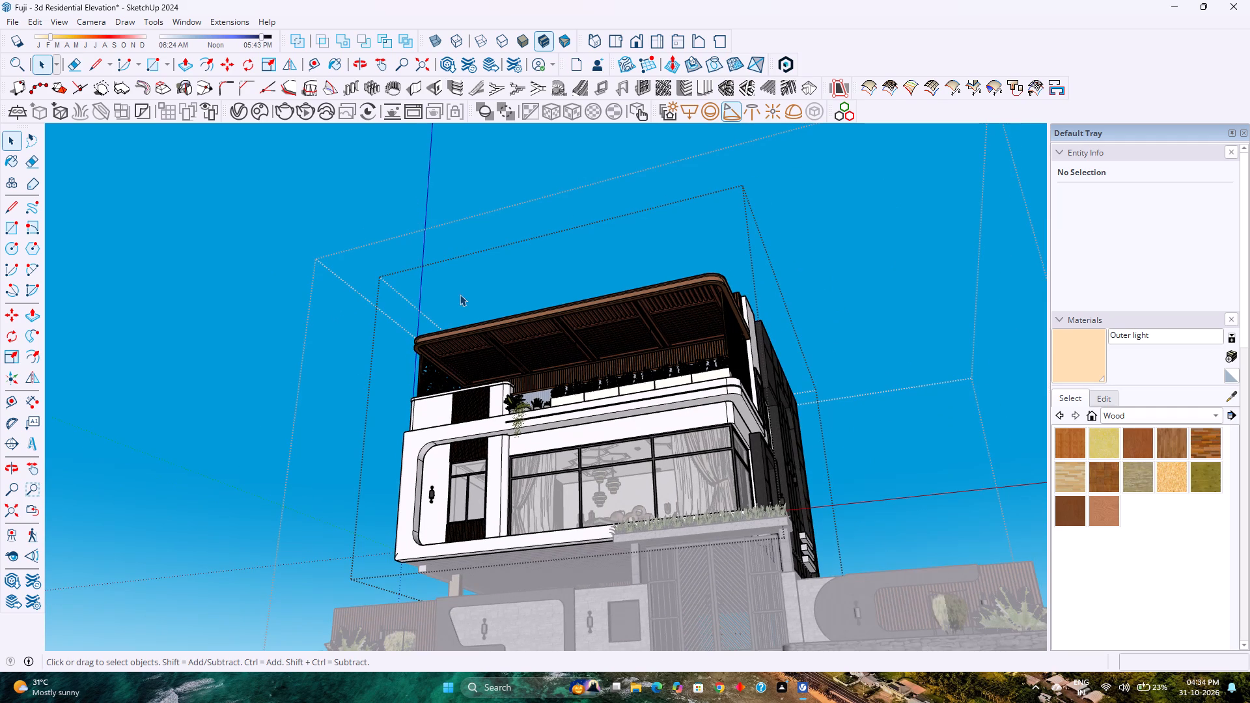
key("Escape")
Save the model with the fitted false ceiling.
middle_click_drag(745, 197, 745, 237)
middle_click(745, 237)
middle_click(745, 241)
scroll(745, 241, "down", 2)
middle_click_drag(767, 359, 718, 276, "shift")
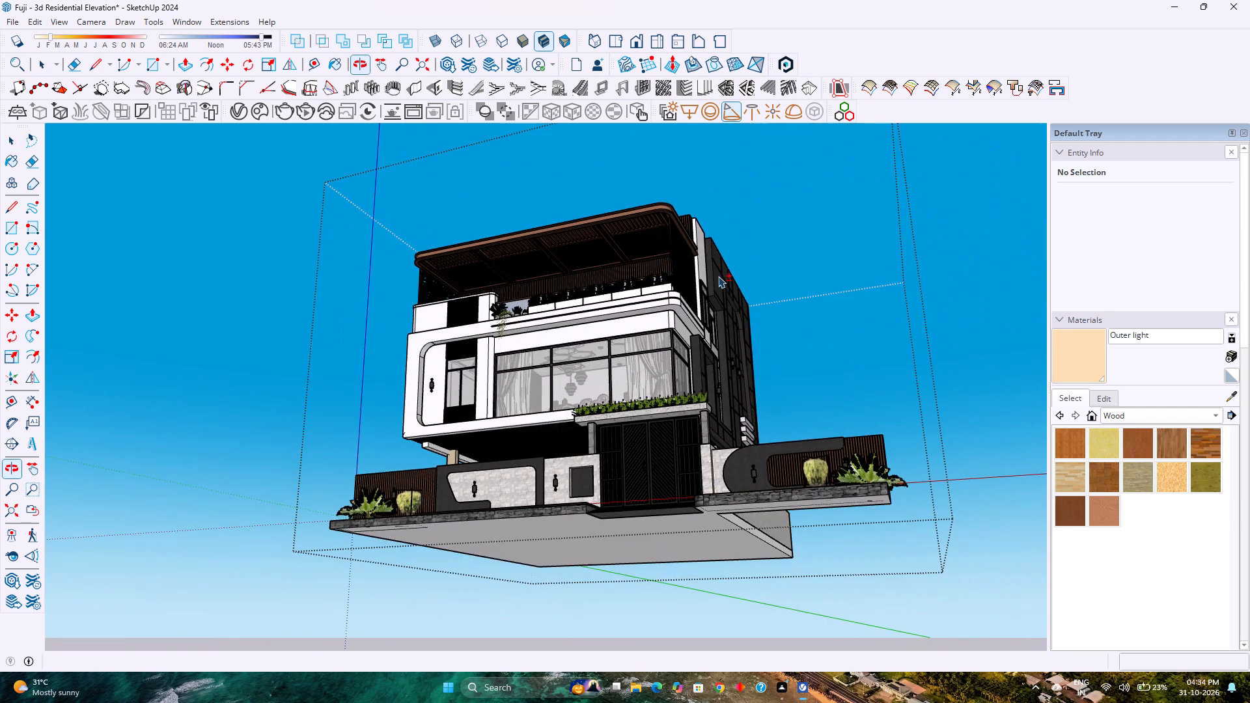
middle_click(688, 269)
middle_click(688, 269)
middle_click(688, 271)
middle_click_drag(689, 273, 693, 289)
middle_click(693, 289)
scroll(534, 361, "down", 4)
middle_click_drag(508, 405, 583, 344, "shift")
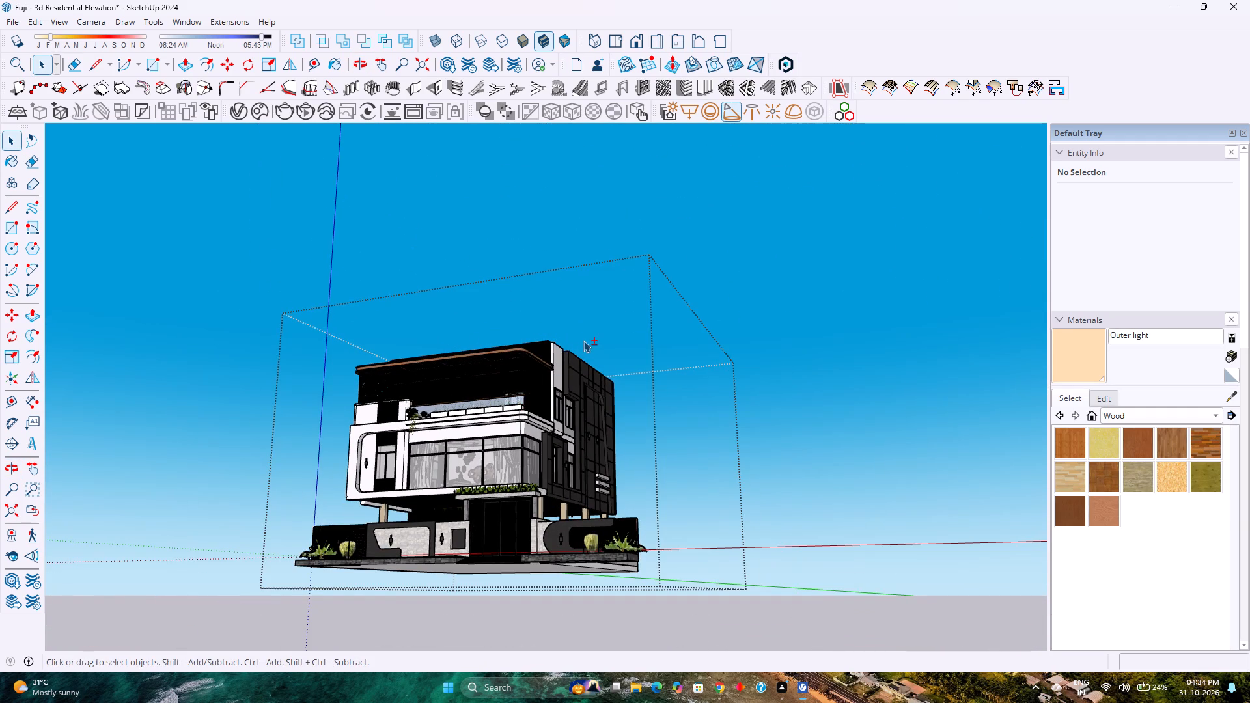
scroll(571, 339, "down", 5)
scroll(410, 440, "up", 5)
scroll(410, 440, "down", 4)
scroll(408, 440, "up", 3)
scroll(405, 434, "down", 4)
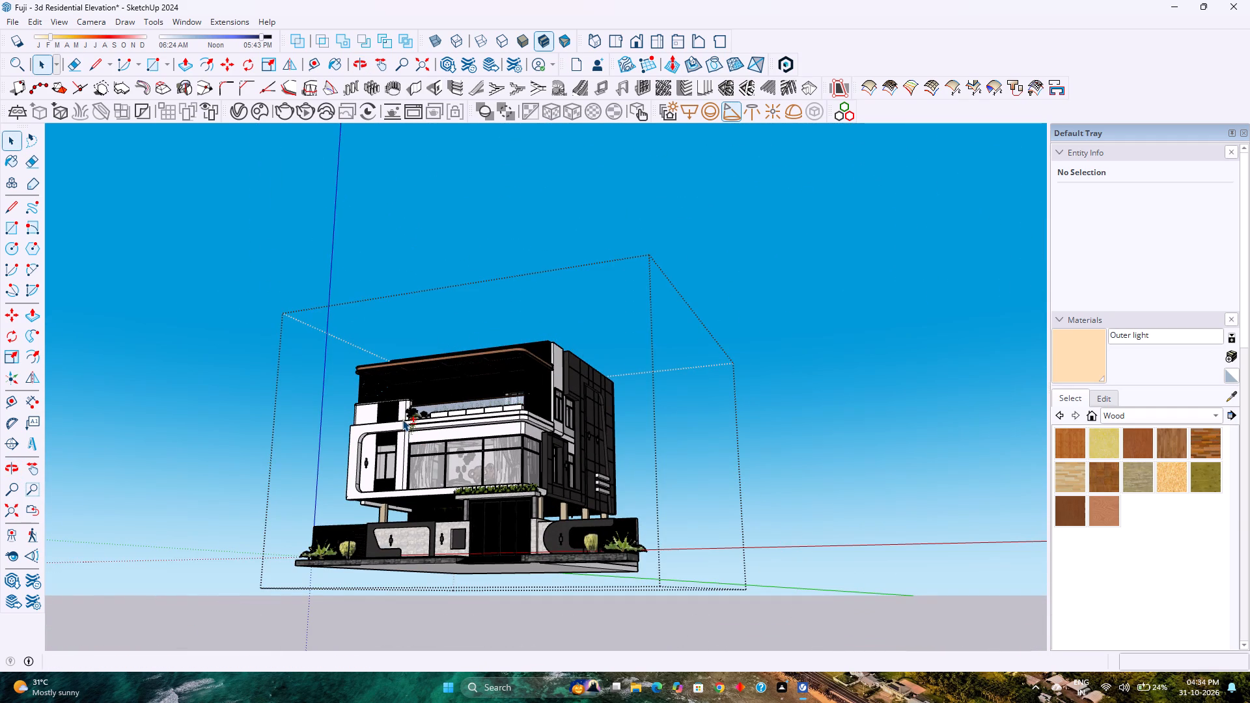
key("ctrl+s")
triple_click(538, 320)
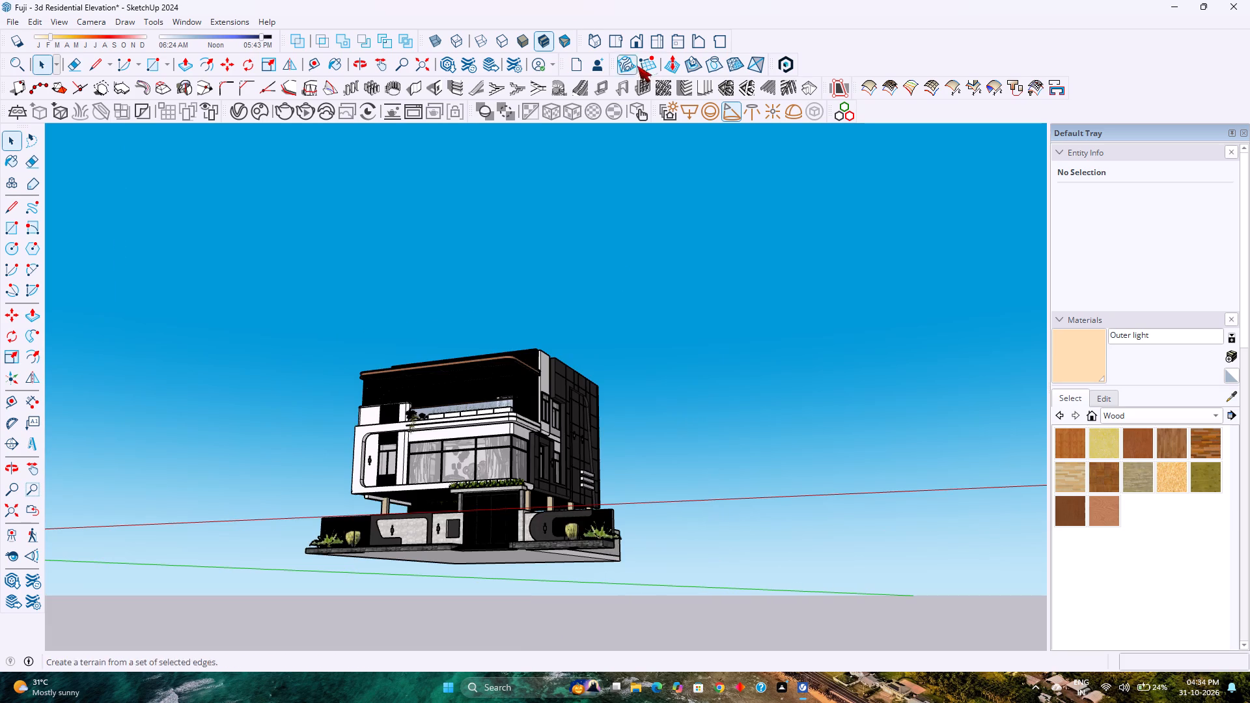
Start a V-Ray render of the whole elevation from the front view.
left_click(633, 38)
scroll(544, 389, "up", 5)
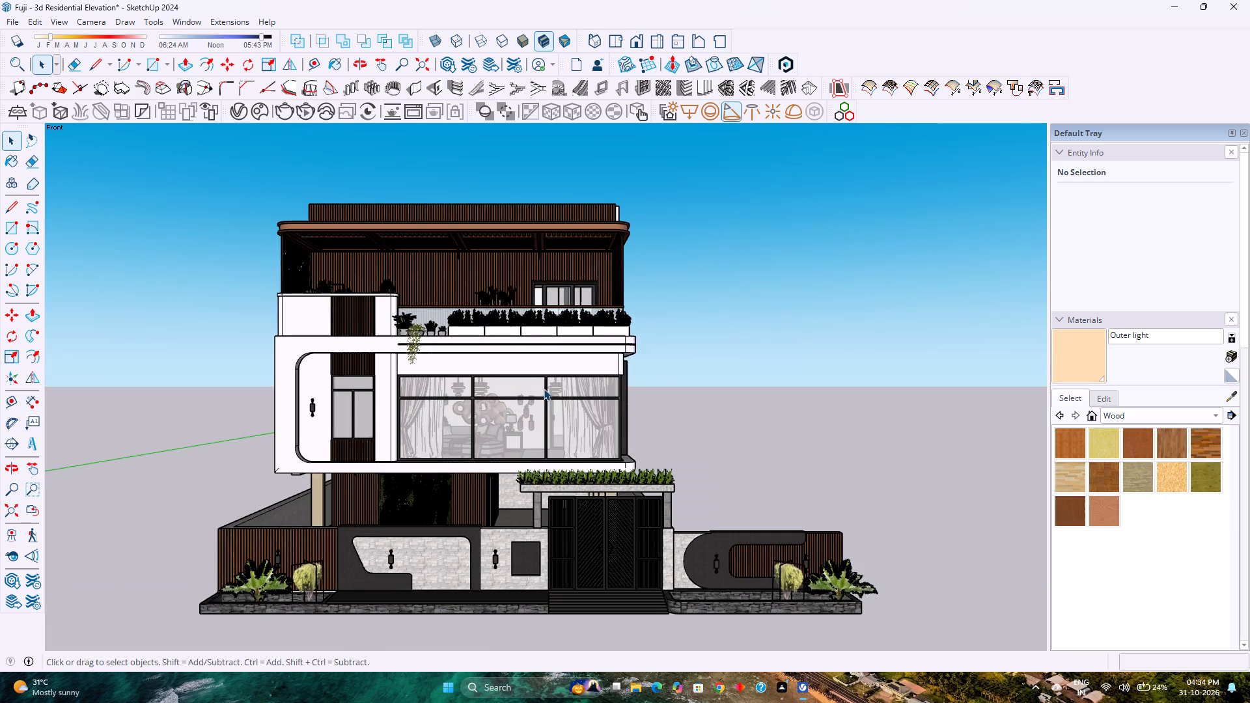
scroll(544, 389, "up", 3)
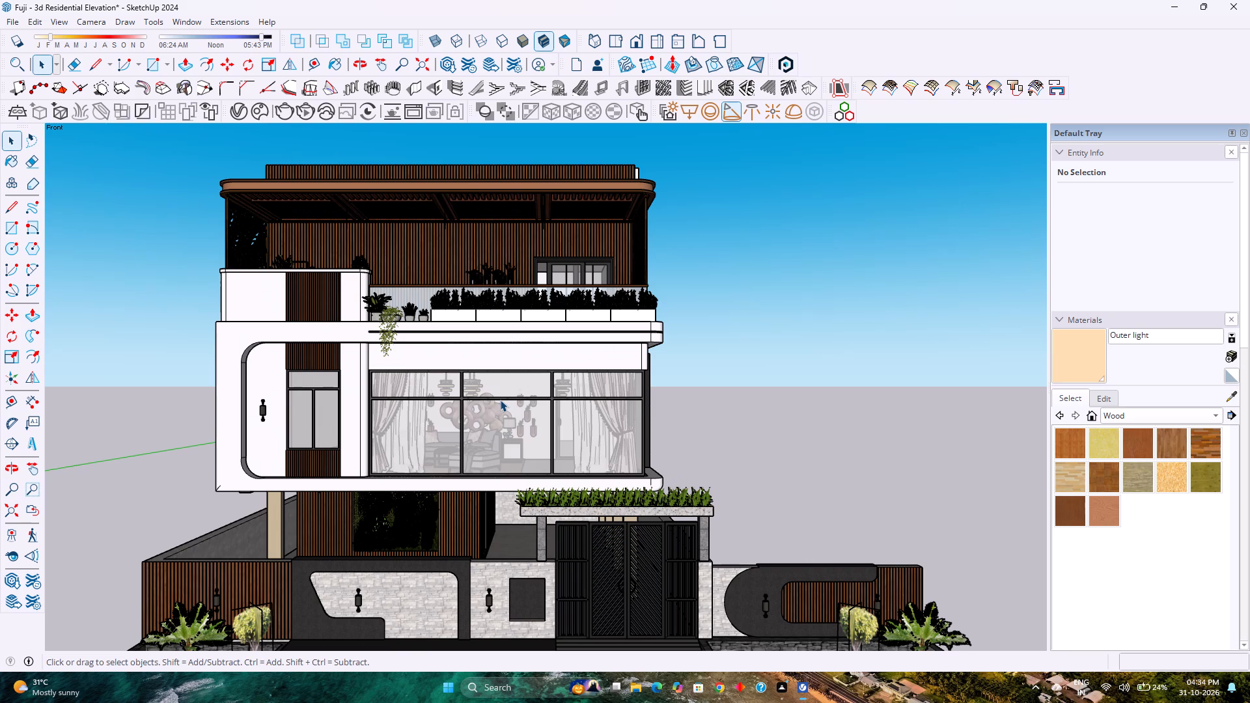
scroll(500, 398, "down", 1)
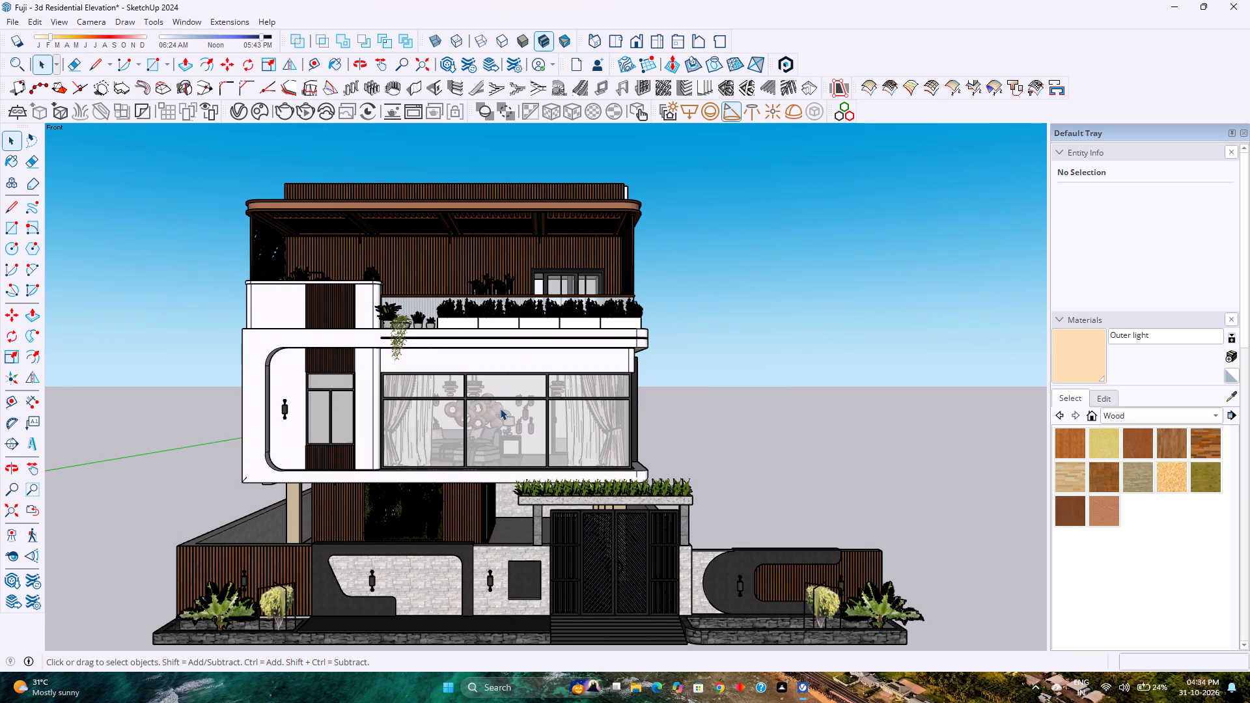
middle_click(502, 412, "shift")
middle_click_drag(507, 389, 540, 368, "shift")
middle_click(540, 368, "shift")
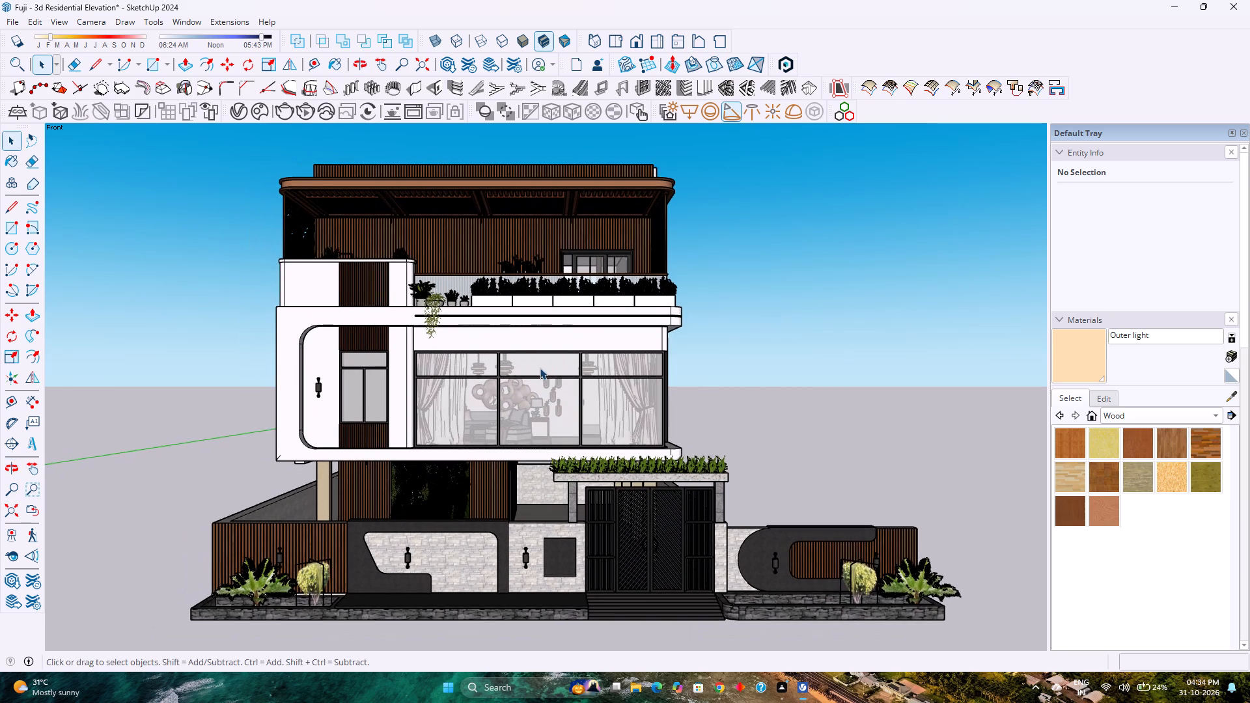
scroll(540, 368, "up", 1)
middle_click(542, 426, "shift")
middle_click(542, 426, "shift")
middle_click_drag(542, 426, 549, 439, "shift")
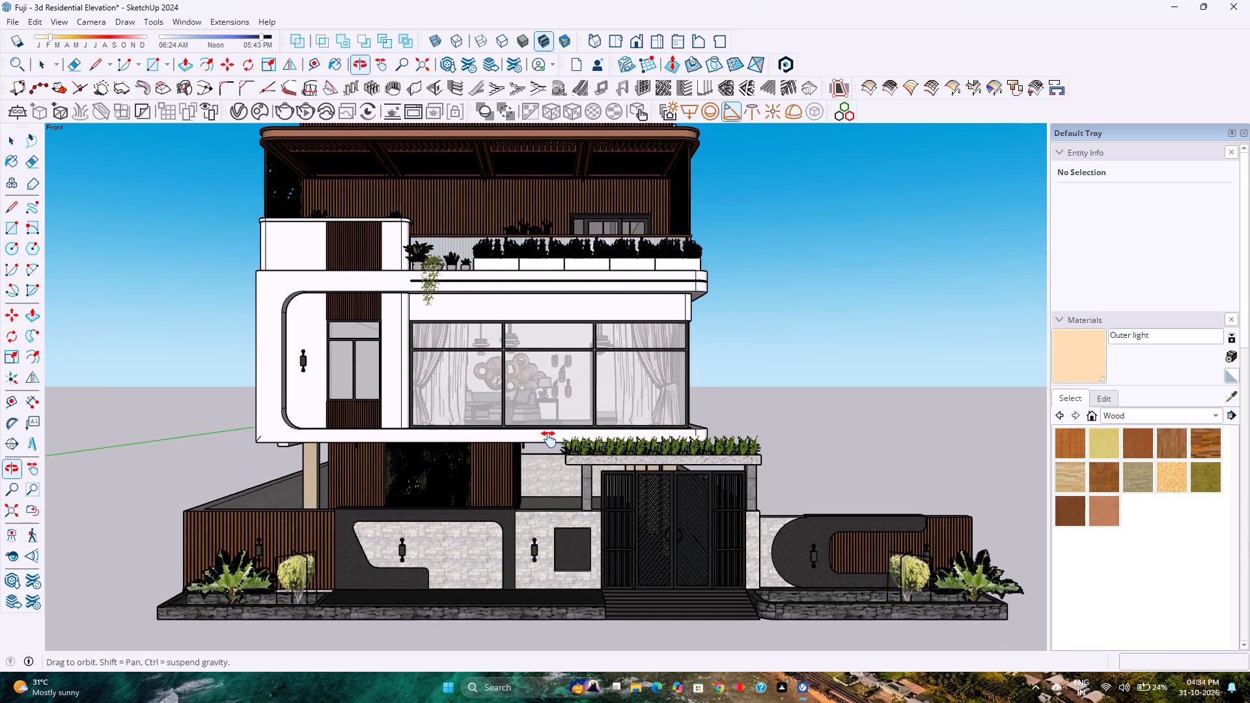
middle_click_drag(549, 439, 548, 462, "shift")
middle_click(548, 462, "shift")
middle_click(548, 456, "shift")
middle_click(548, 455, "shift")
scroll(548, 448, "down", 2)
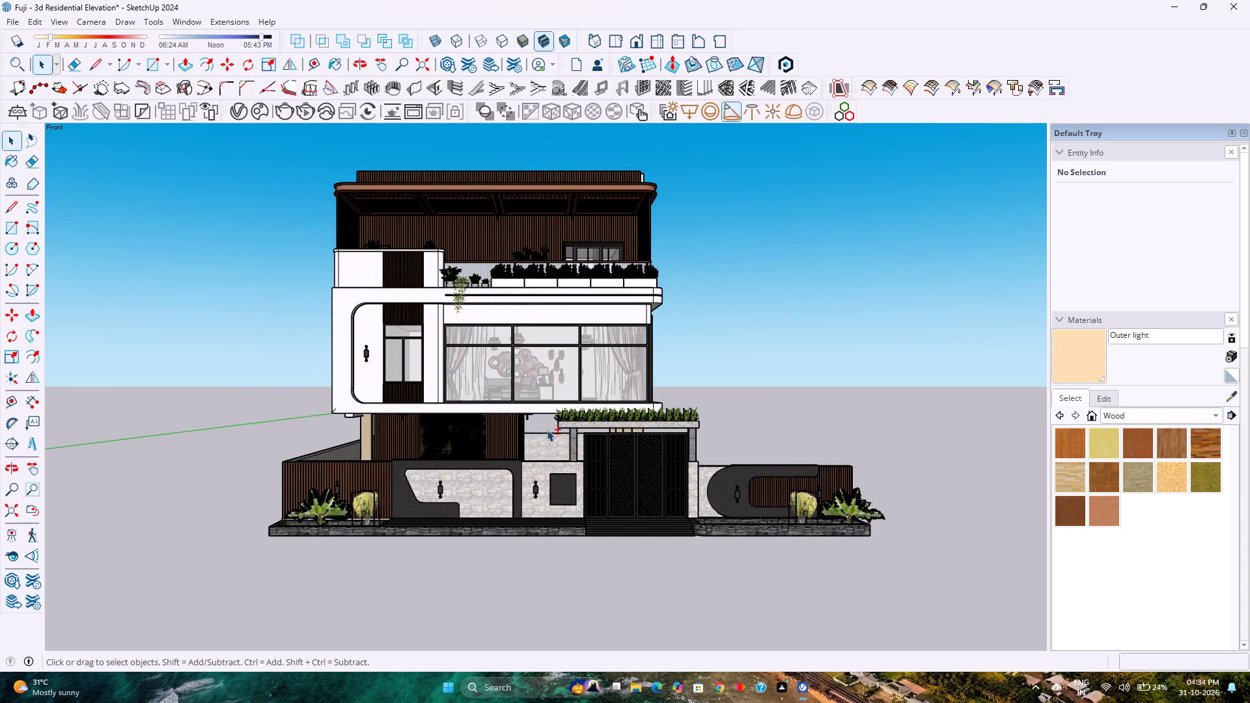
middle_click_drag(547, 430, 552, 450, "shift")
scroll(552, 448, "up", 2)
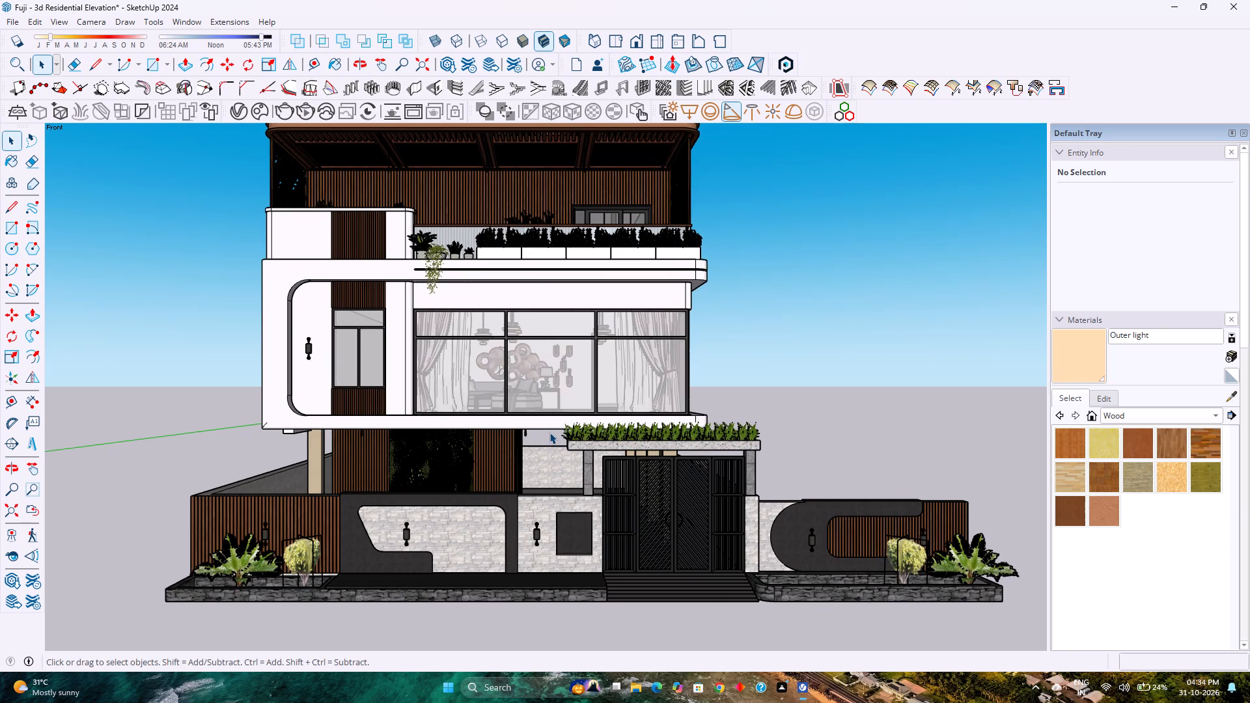
middle_click(549, 432, "shift")
middle_click_drag(549, 435, 544, 470, "shift")
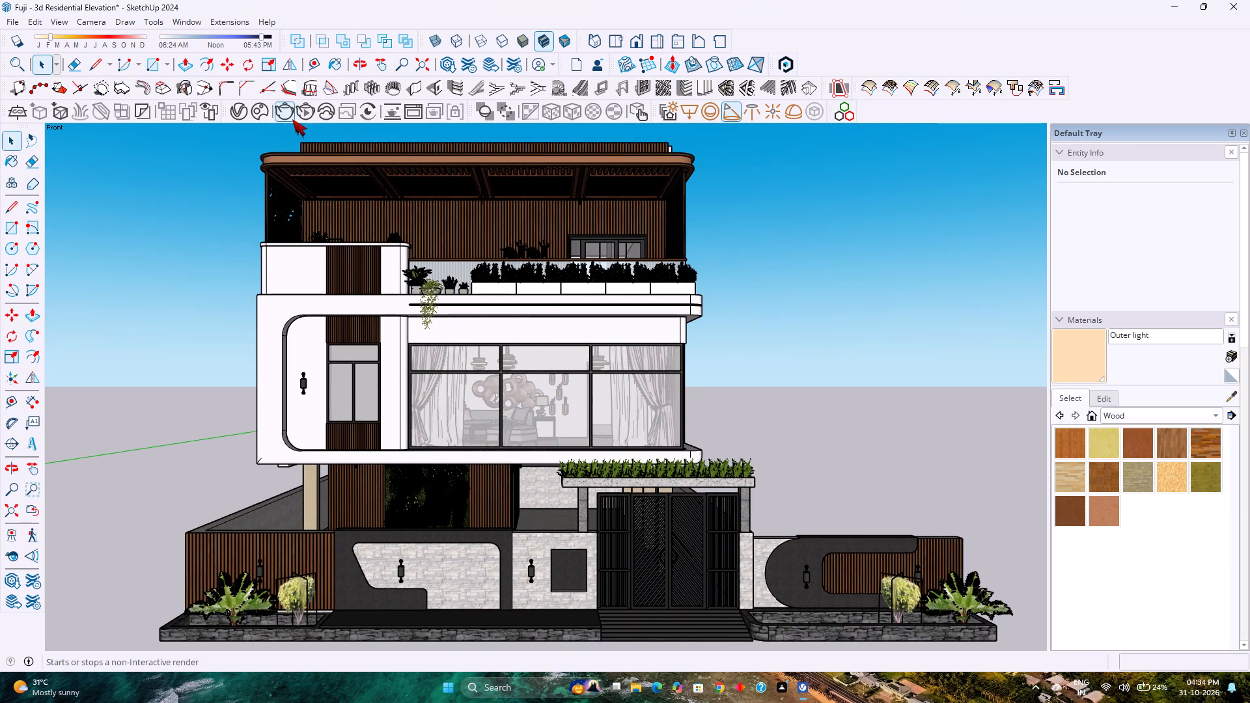
left_click(289, 117)
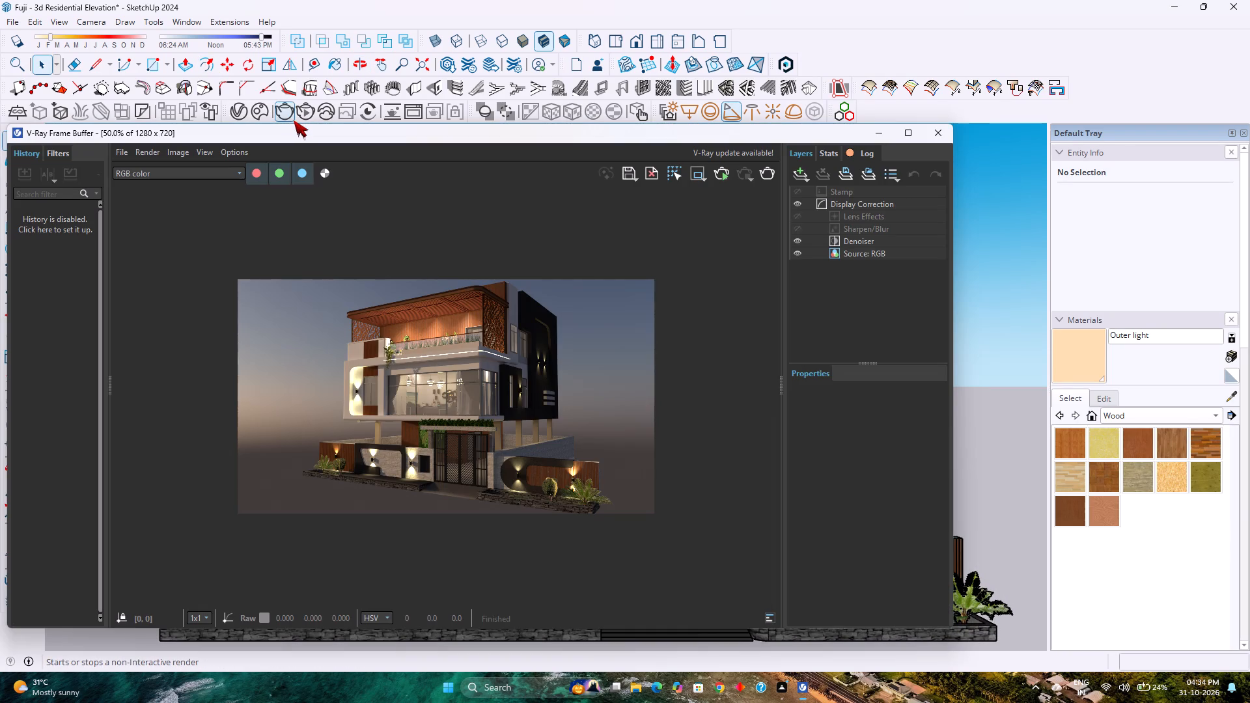
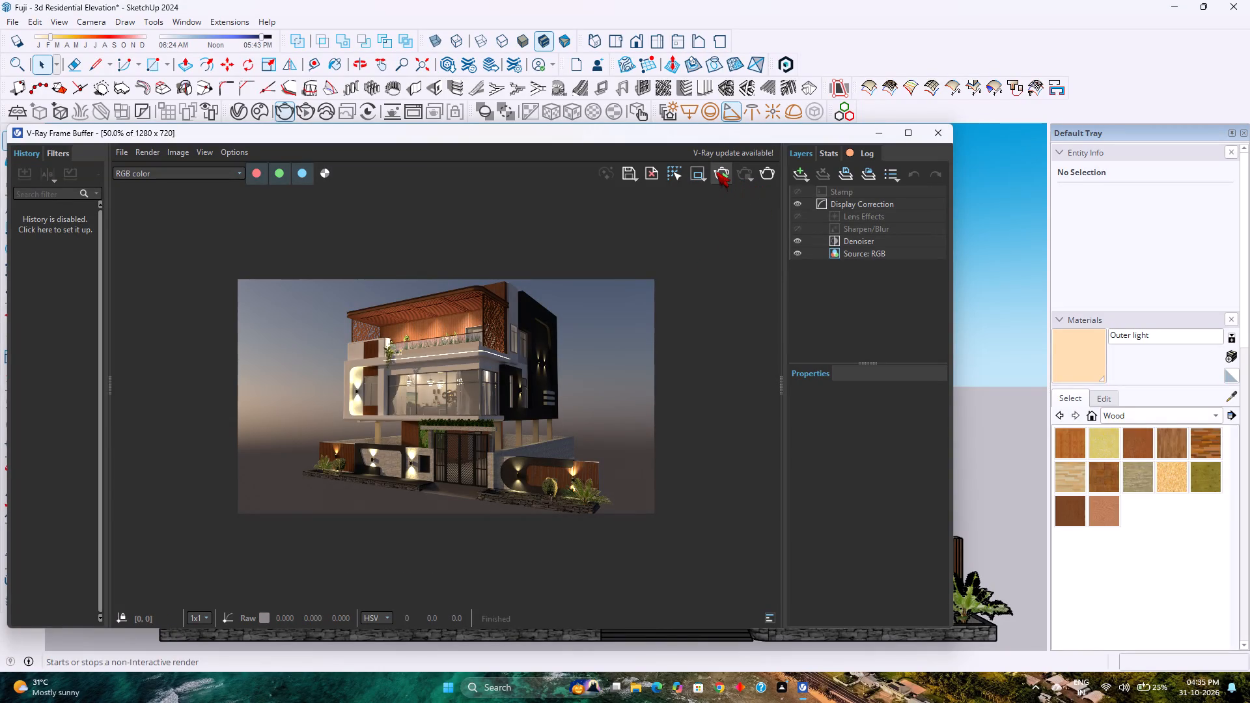
Try to start a new non-interactive V-Ray render of the elevation from the frame buffer.
left_click(764, 174)
scroll(484, 430, "up", 3)
scroll(484, 430, "down", 2)
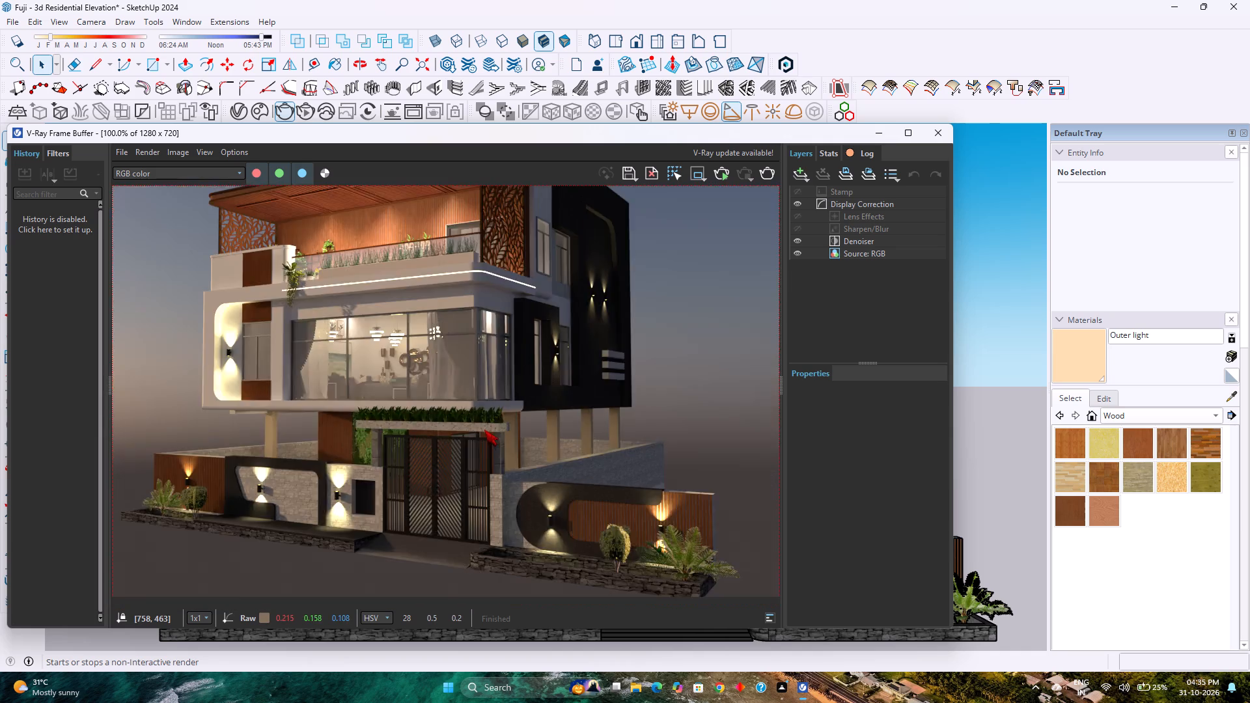
scroll(484, 430, "down", 1)
scroll(484, 430, "up", 1)
scroll(484, 430, "down", 1)
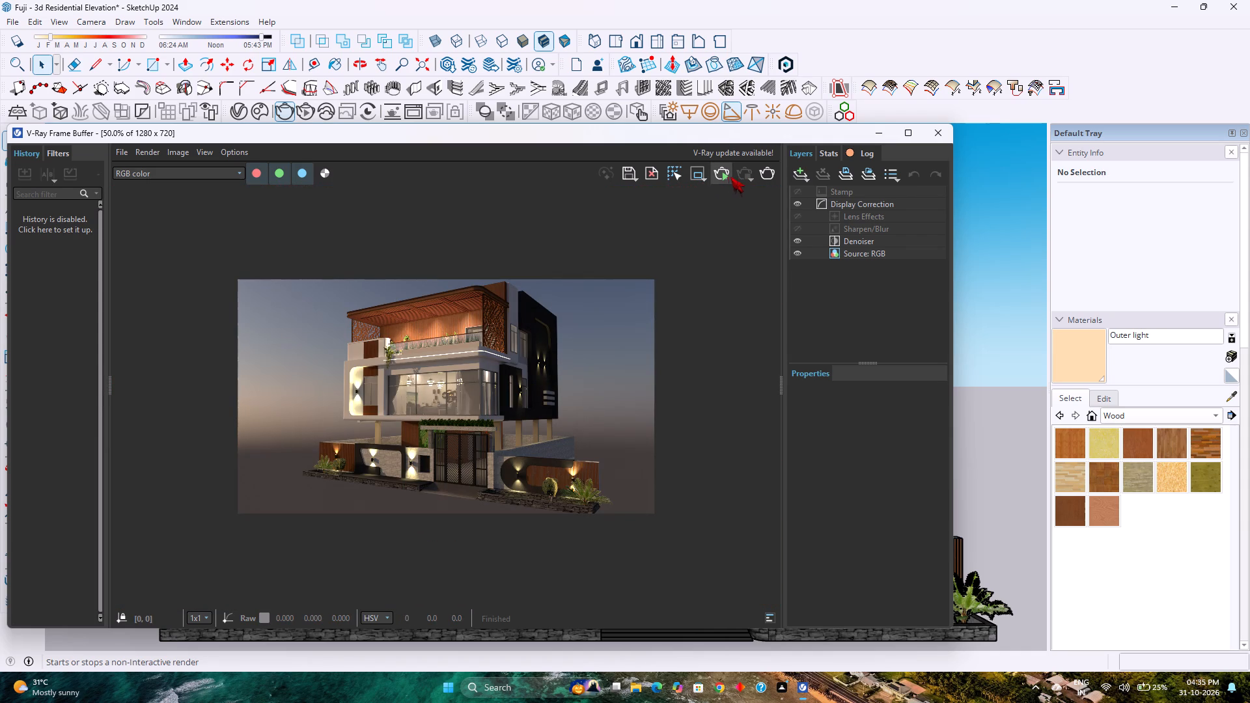
triple_click(764, 176)
double_click(764, 176)
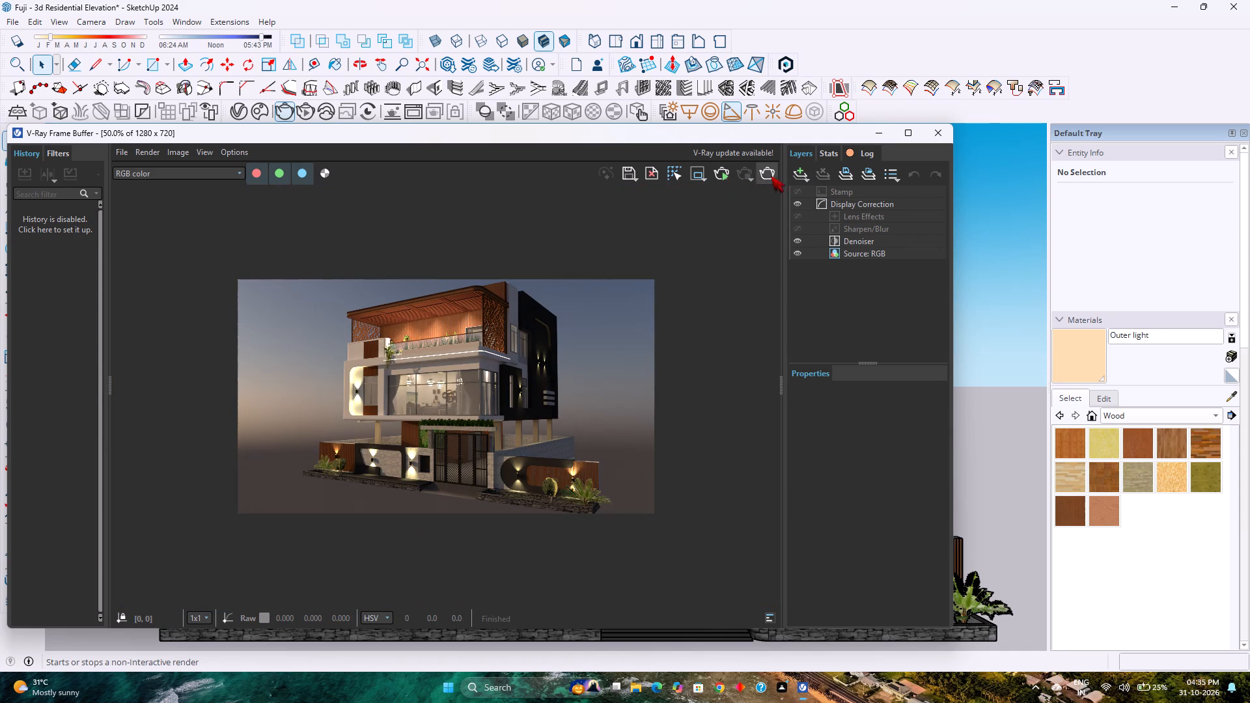
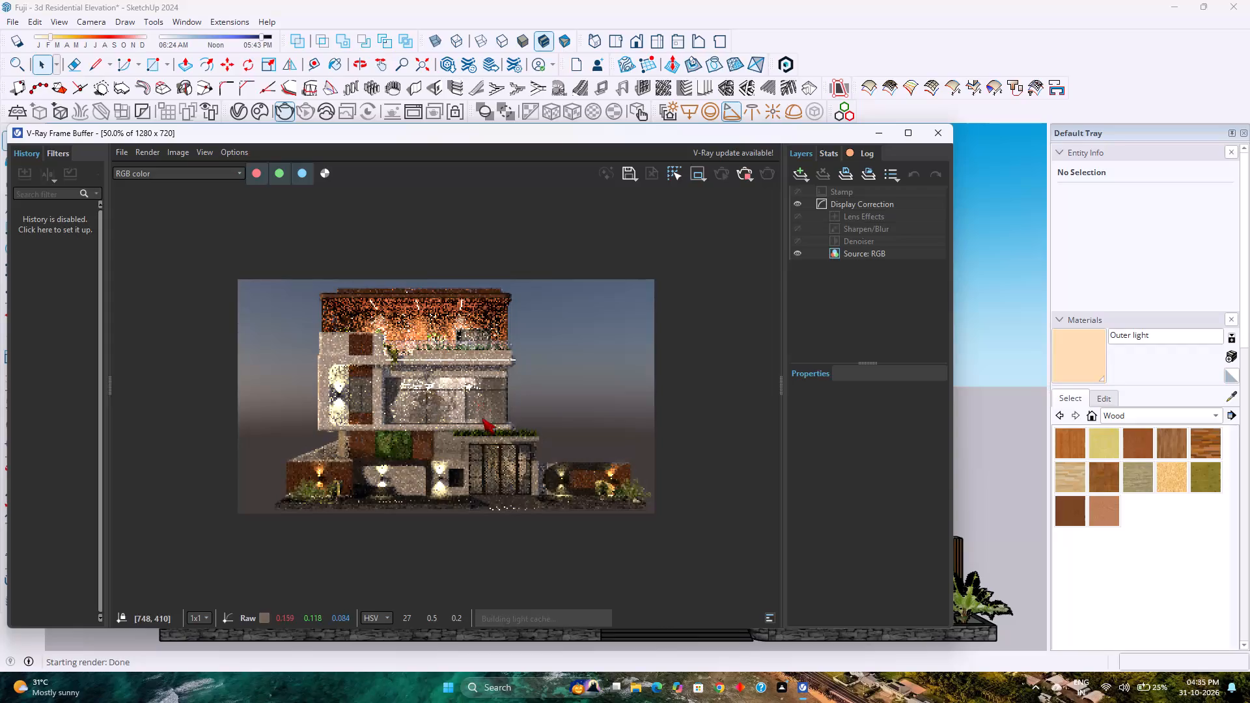
Inspect the in-progress elevation render in the frame buffer, checking the facade, interior and wall lighting up close.
scroll(472, 436, "up", 1)
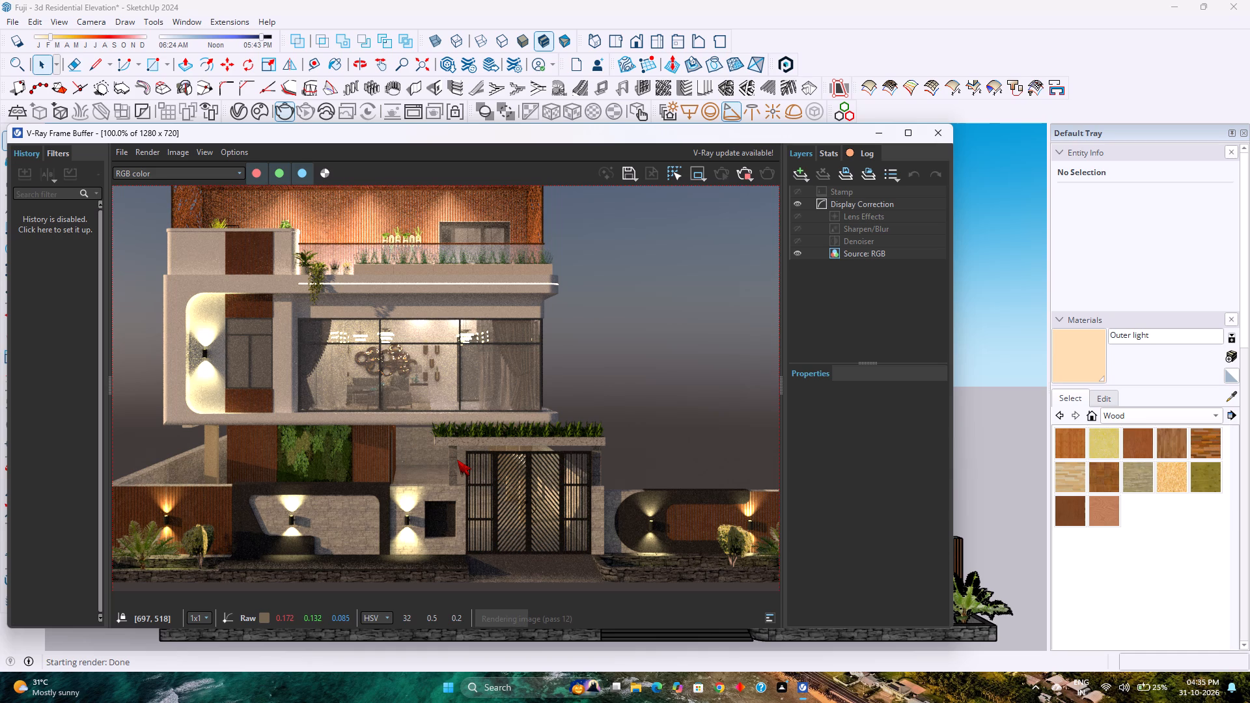
scroll(319, 523, "down", 1)
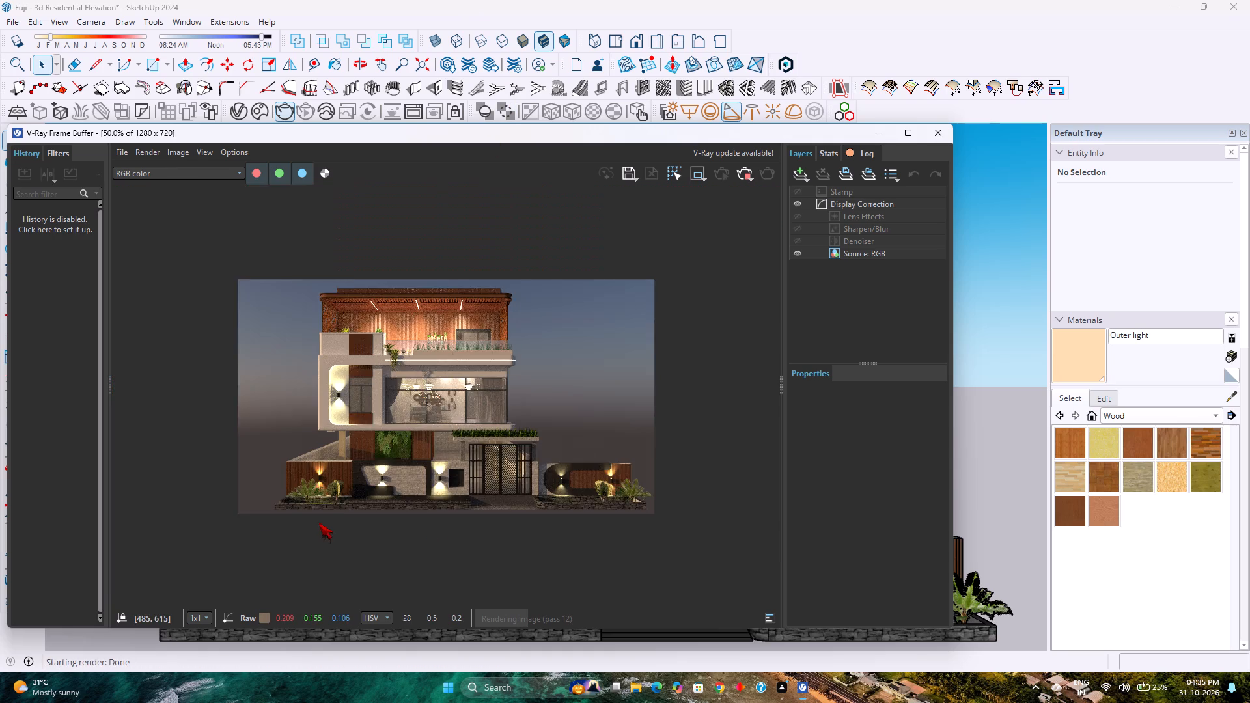
scroll(317, 522, "up", 1)
scroll(358, 458, "down", 1)
scroll(411, 382, "up", 1)
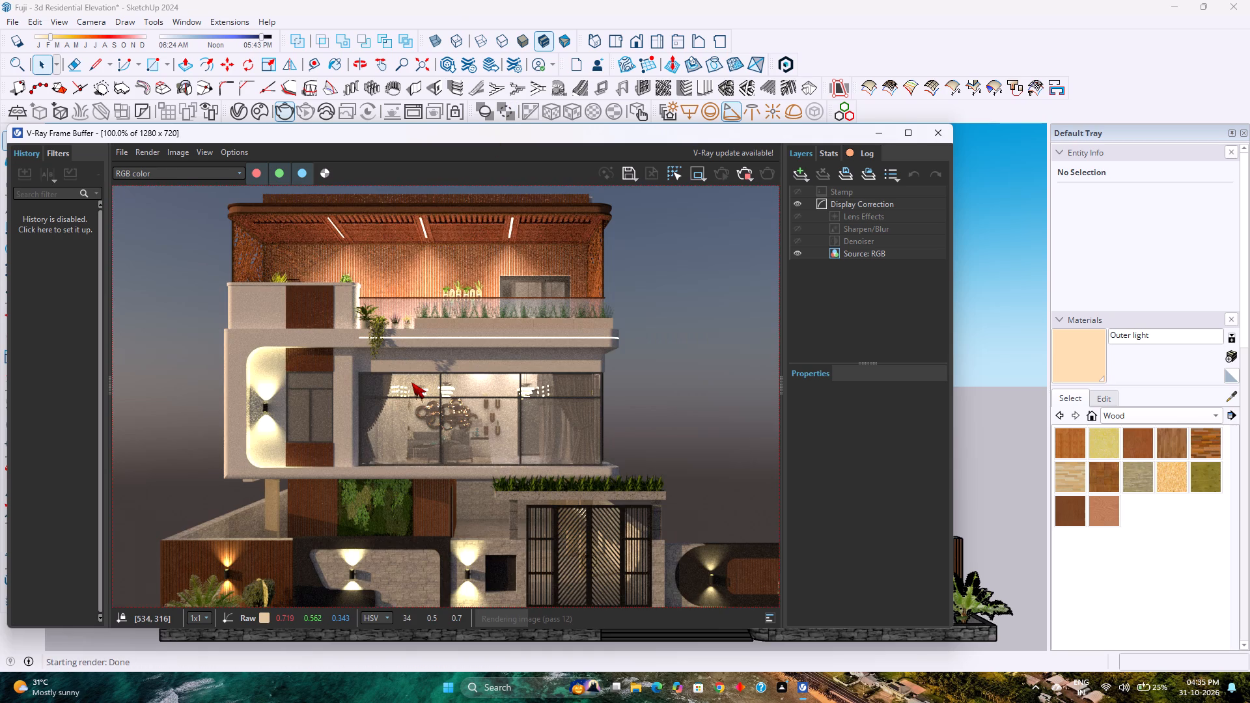
scroll(411, 382, "down", 1)
scroll(425, 432, "up", 1)
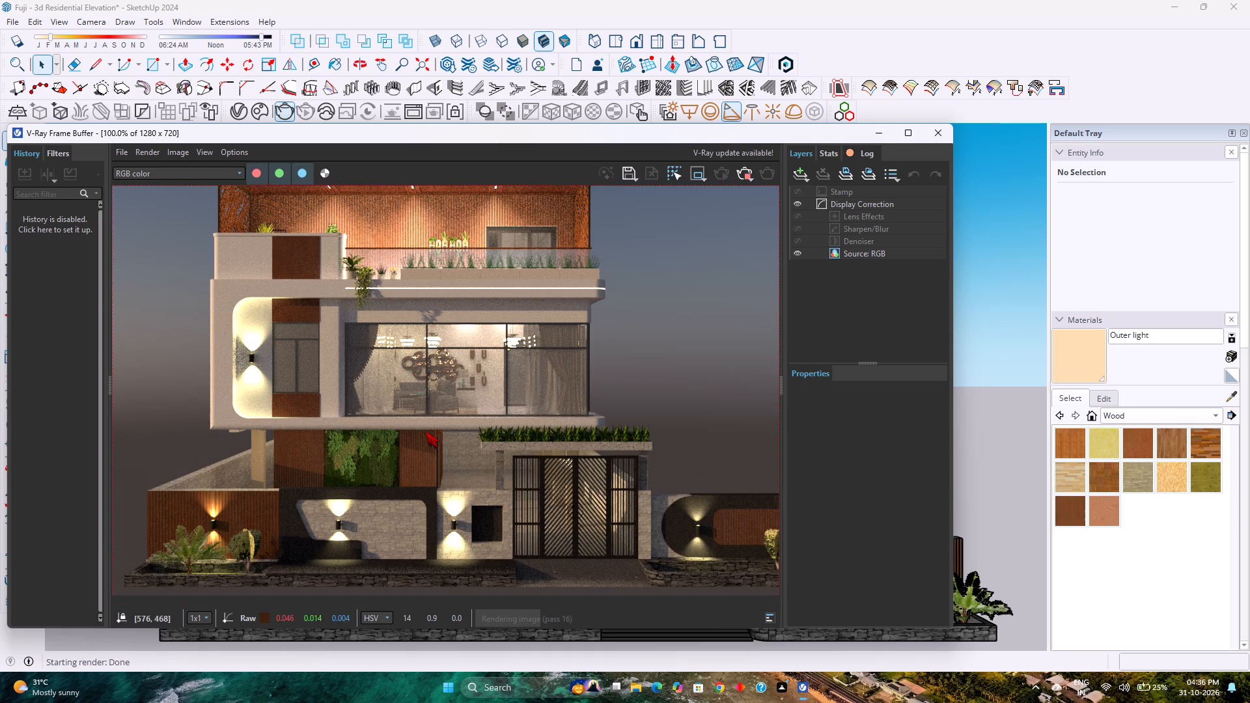
Examine the first-floor bedroom window and the ceiling behind its glass in the model.
left_click(874, 131)
middle_click(346, 406)
middle_click_drag(346, 406, 297, 415)
scroll(521, 384, "up", 11)
middle_click_drag(580, 379, 434, 378)
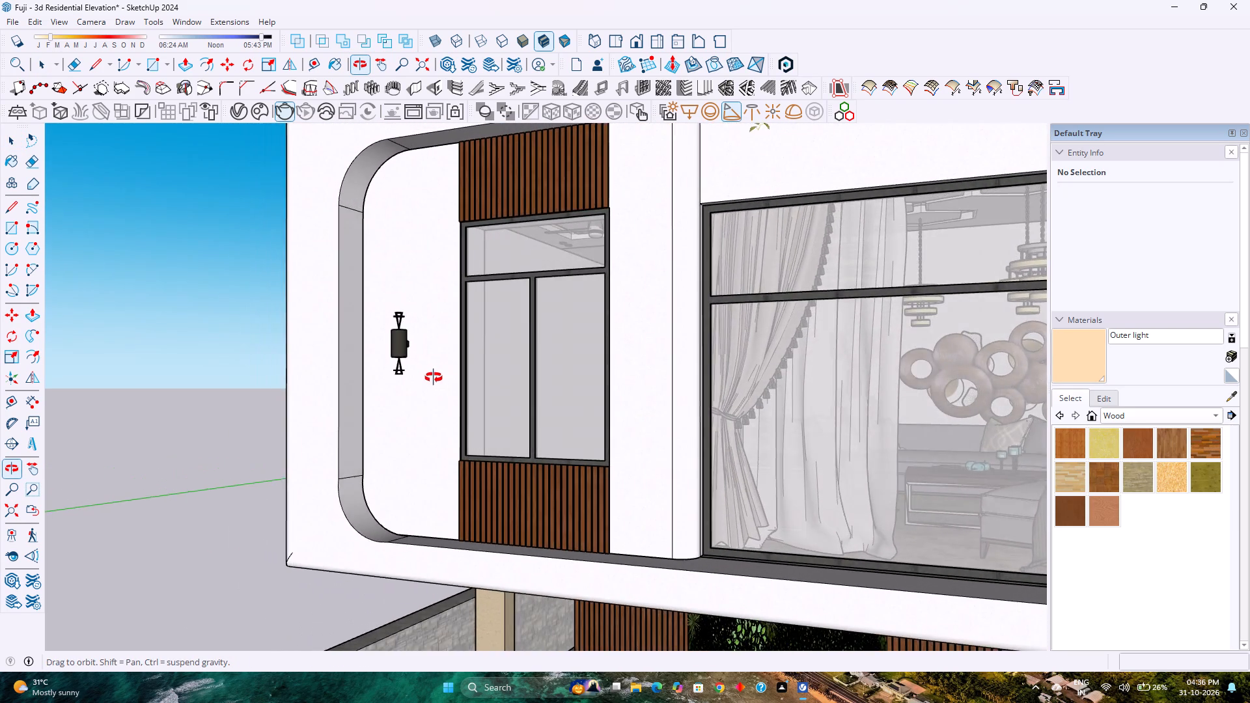
middle_click_drag(434, 378, 519, 357)
middle_click(520, 355)
middle_click_drag(521, 350, 523, 343)
middle_click(523, 343)
scroll(551, 284, "up", 4)
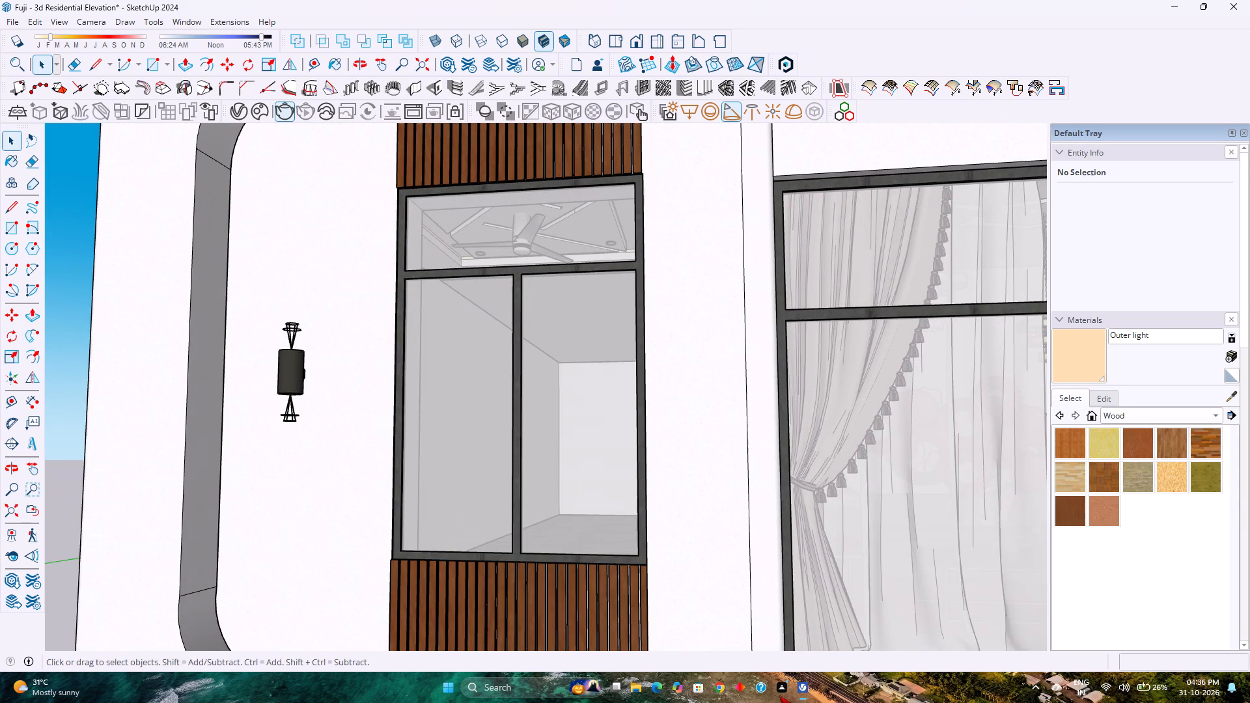
Stop the running V-Ray render and close the frame buffer.
left_click(902, 624)
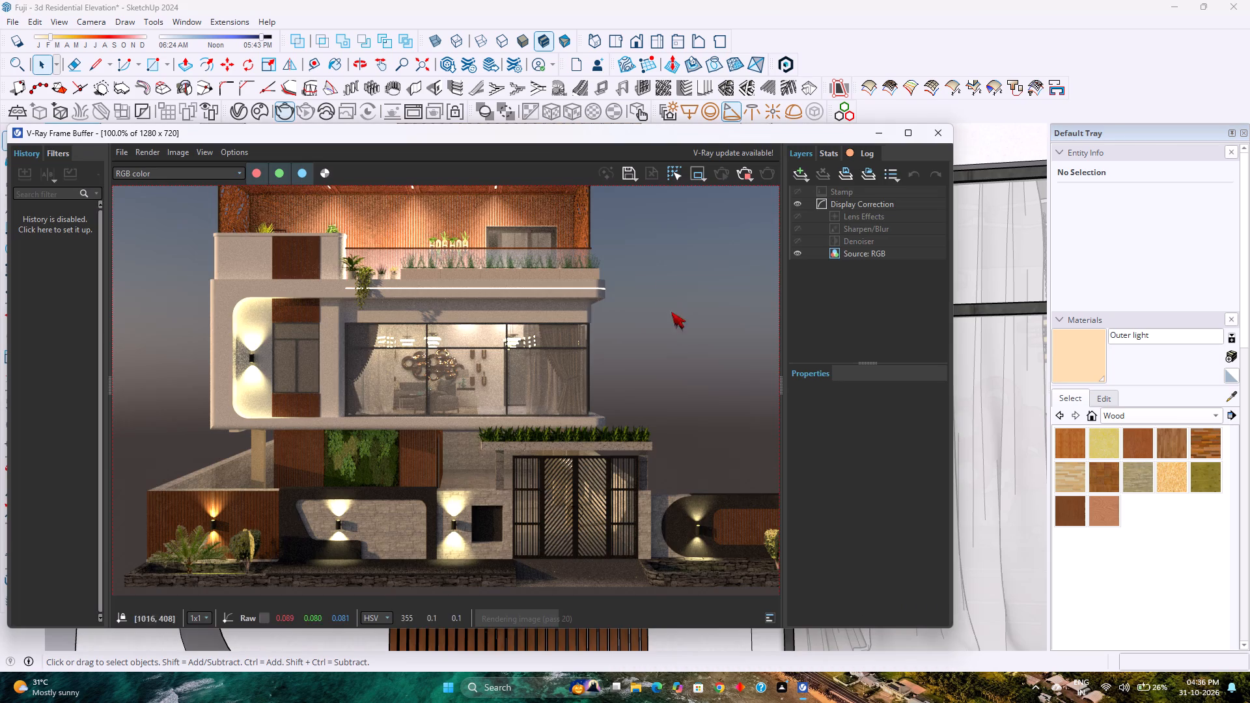
left_click(747, 171)
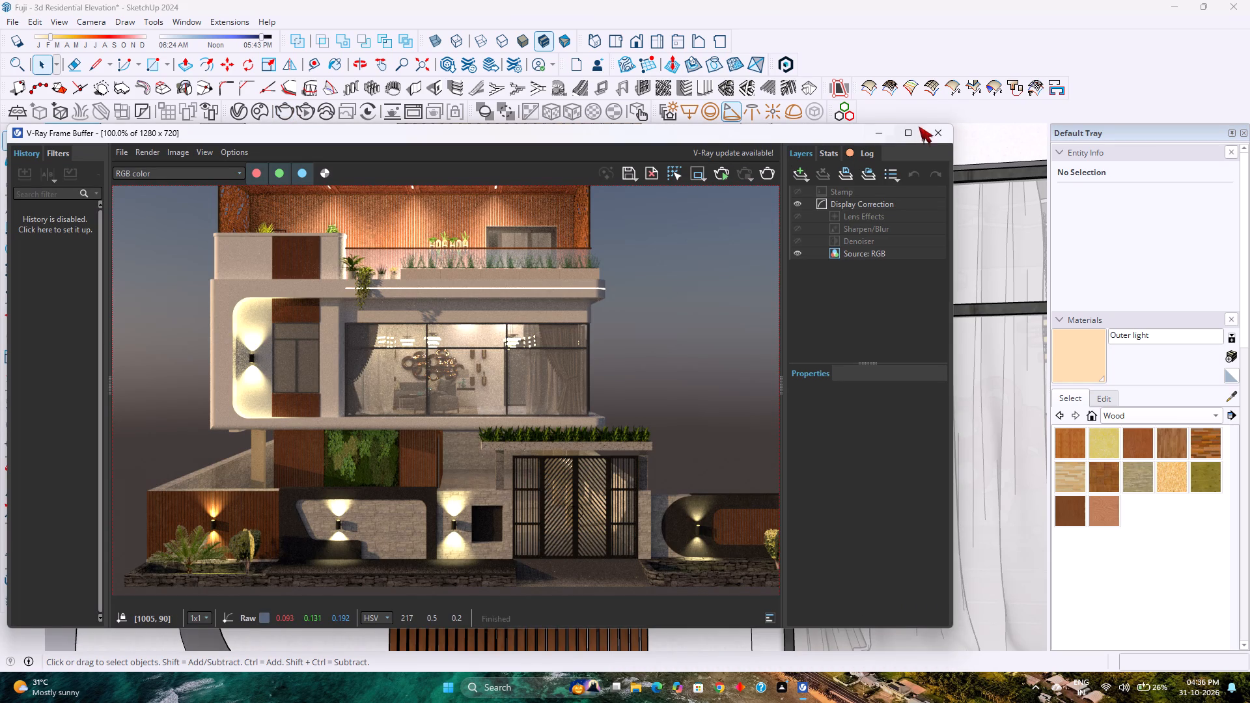
left_click(931, 126)
Review the settings of Spot Light and V-Ray Spot Light#4 in the V-Ray Asset Editor.
left_click(241, 113)
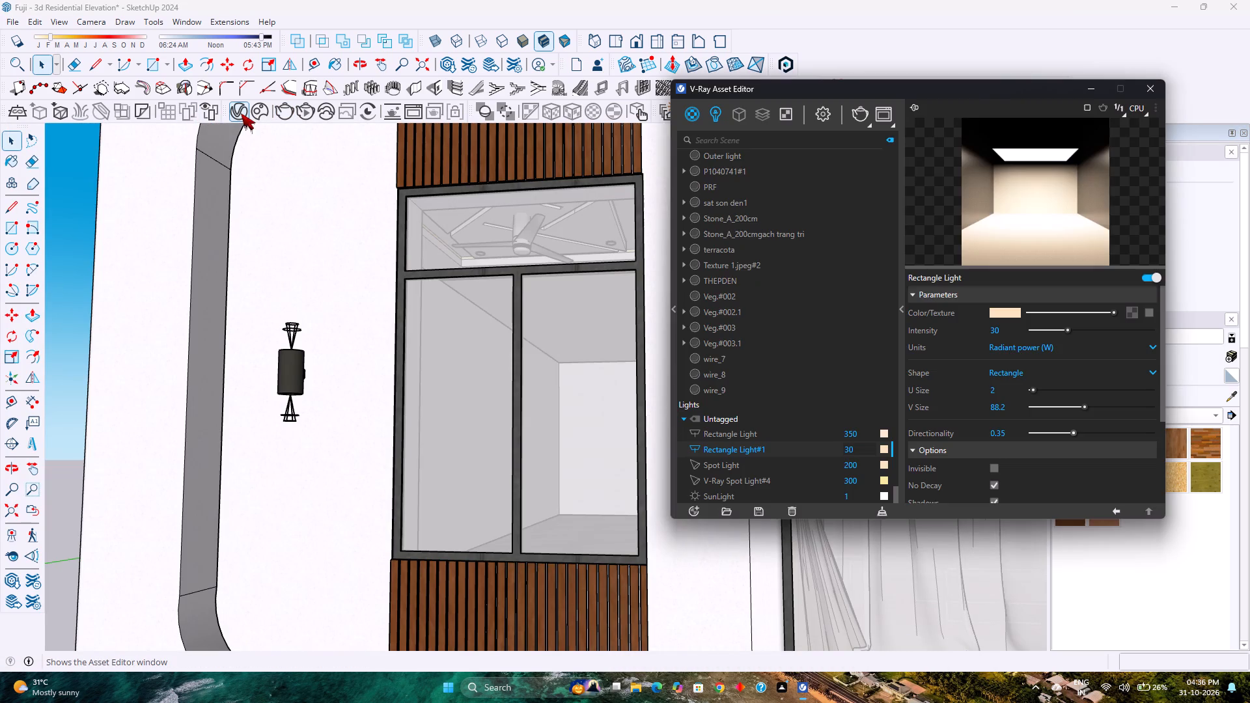
left_click(719, 115)
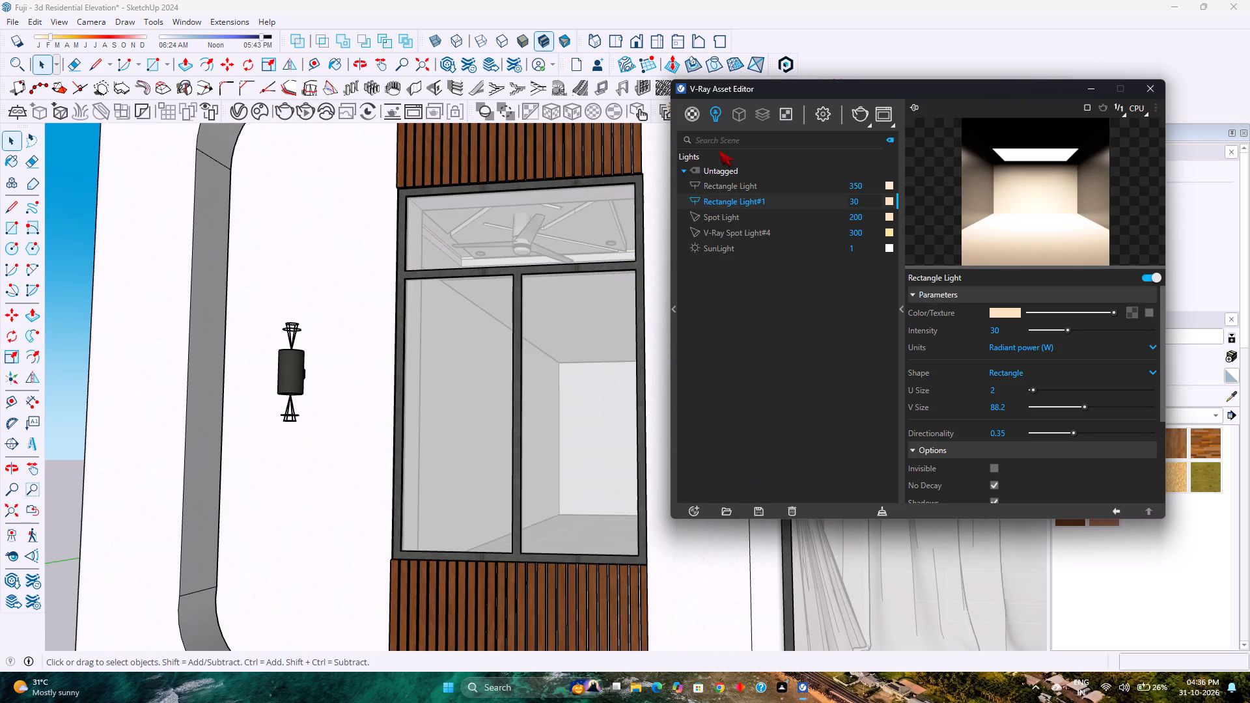
left_click(771, 220)
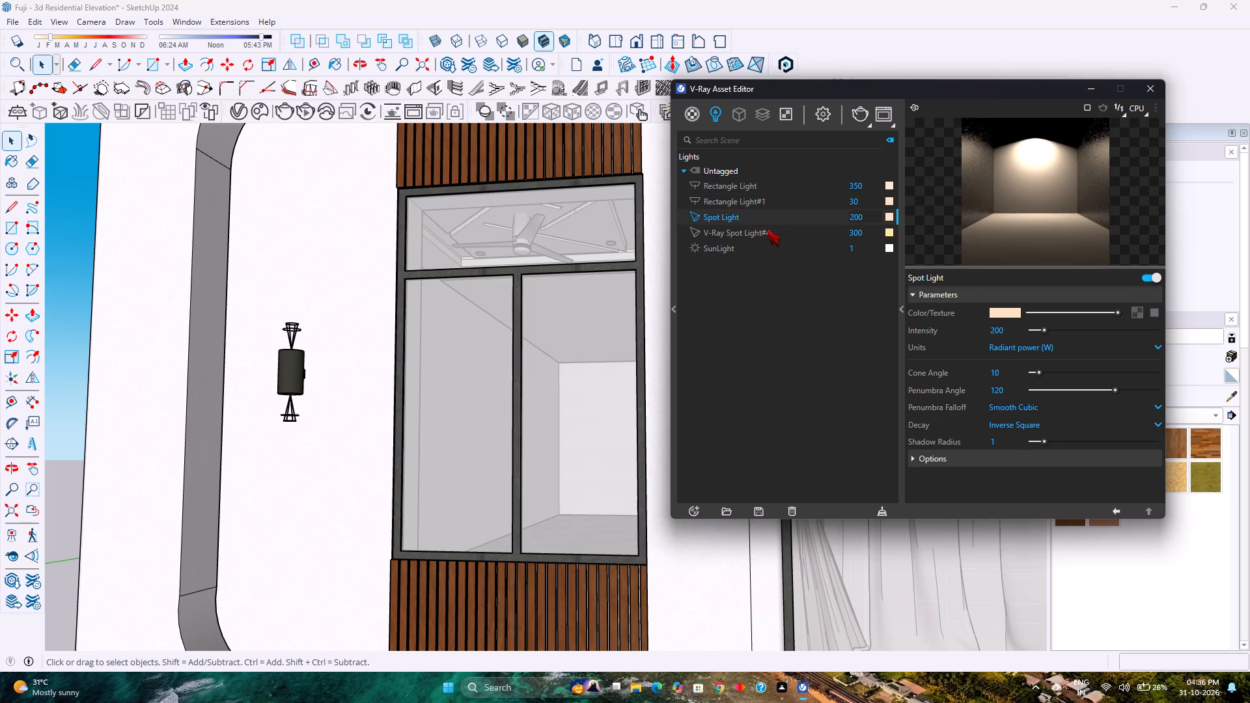
left_click(767, 238)
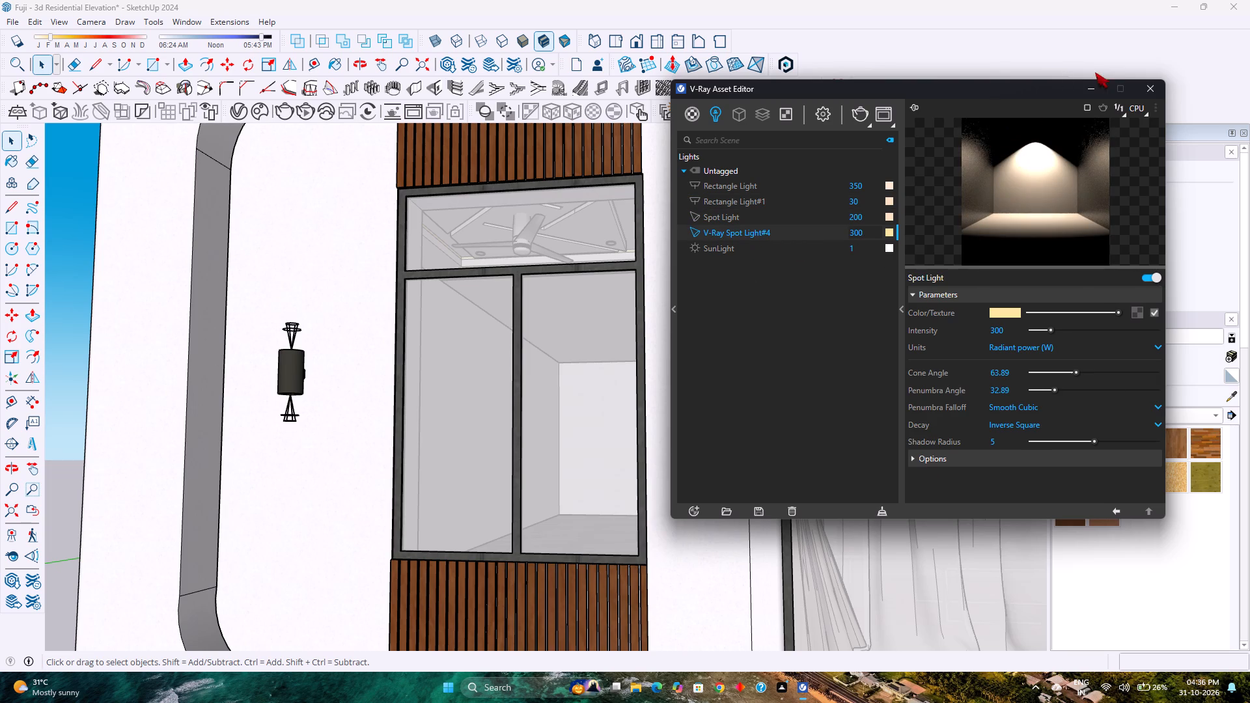
left_click(1090, 90)
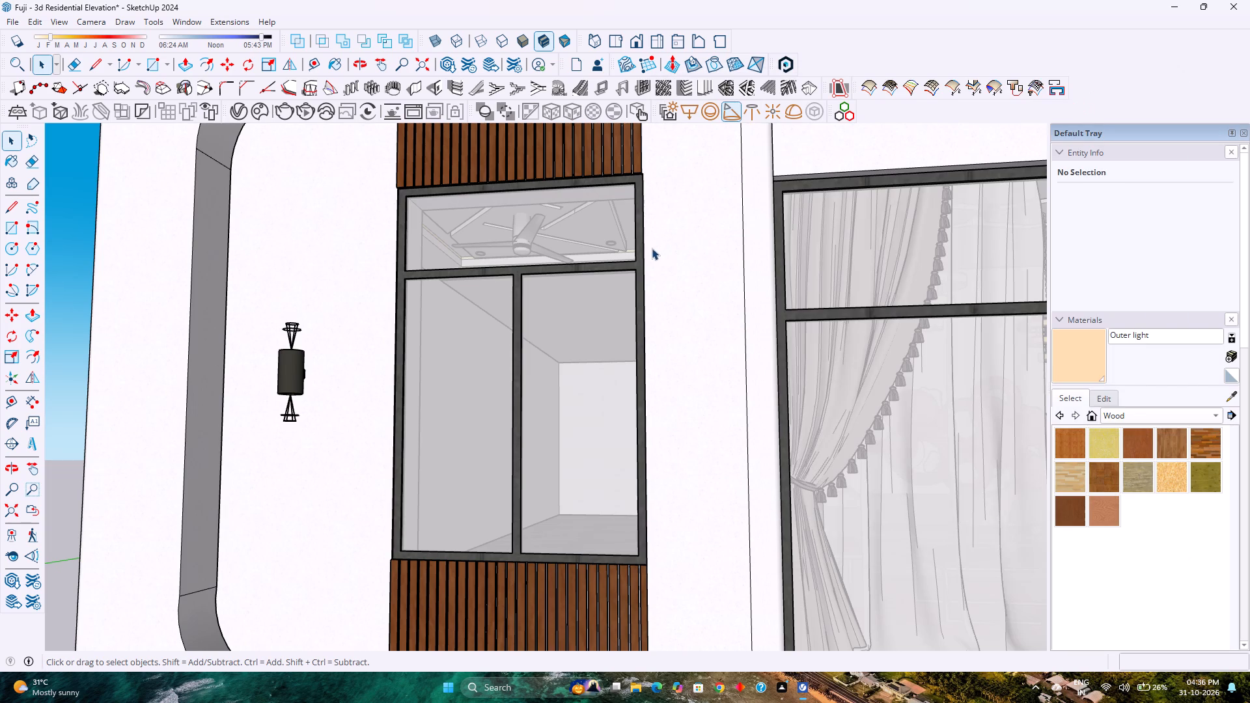
Hide the nested first-floor front group containing the wall, windows and wood slat panels.
scroll(646, 251, "down", 7)
double_click(656, 251)
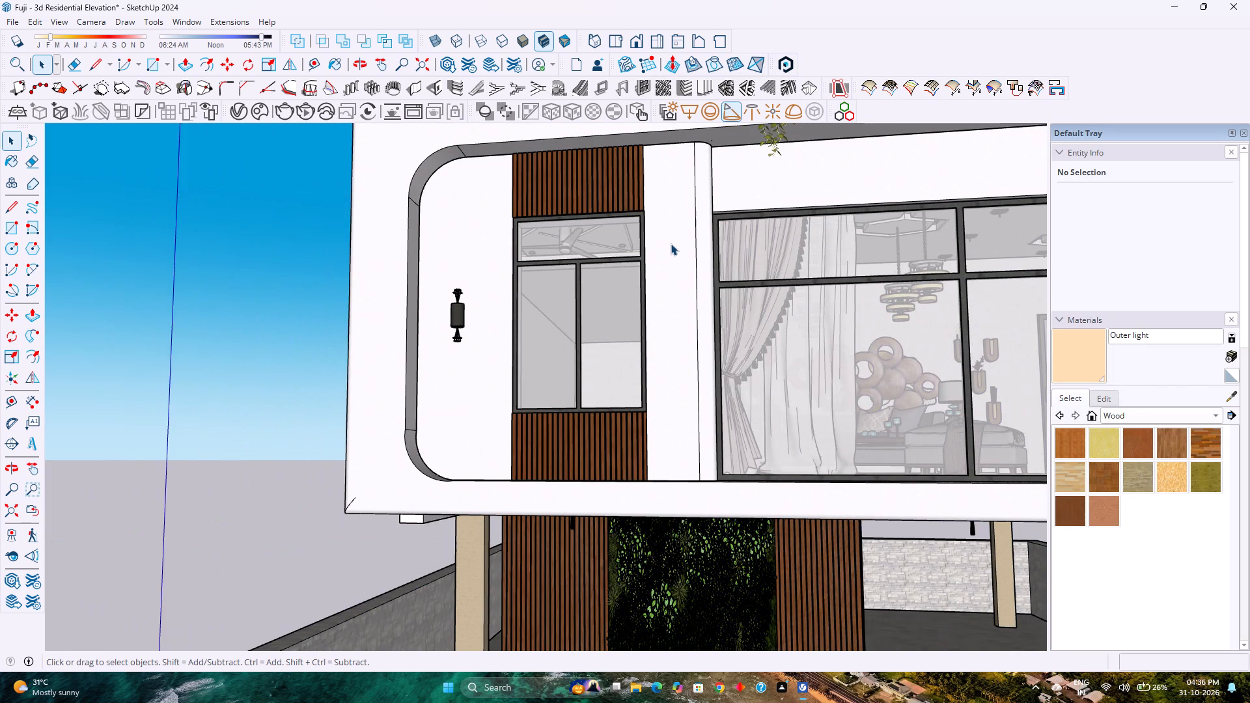
left_click(671, 243)
left_click(671, 243)
left_click(671, 243)
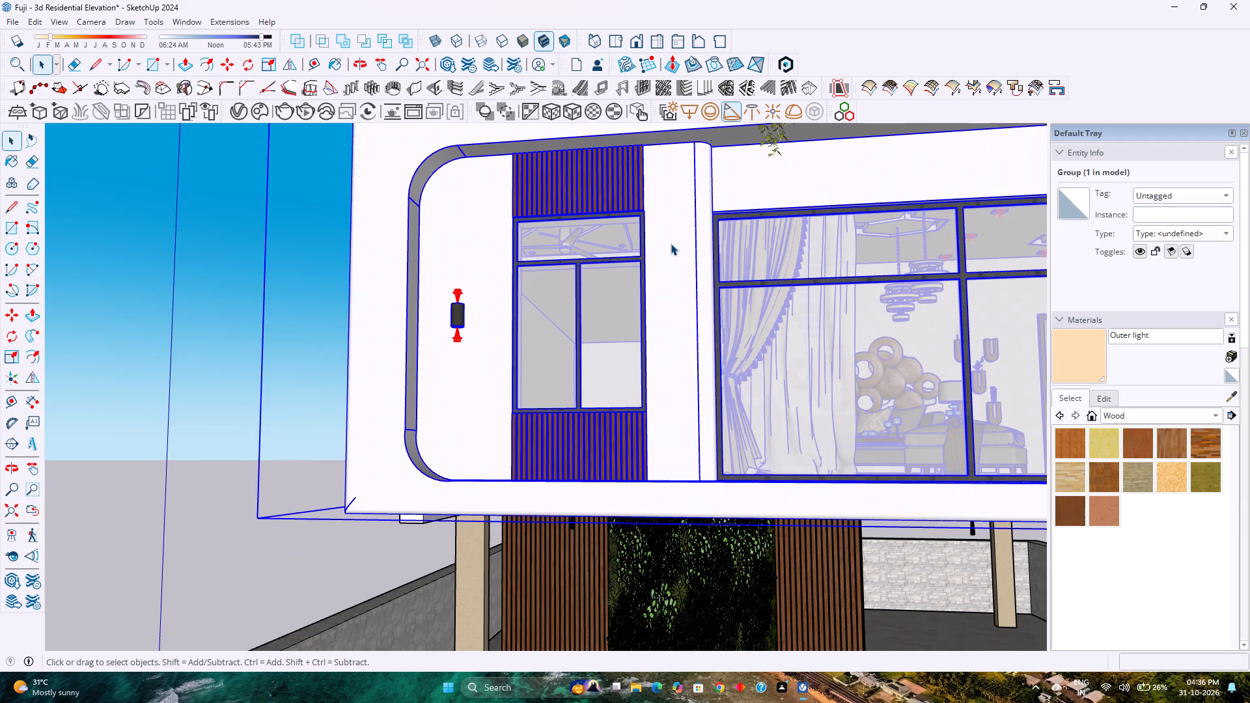
left_click(671, 243)
right_click(671, 243)
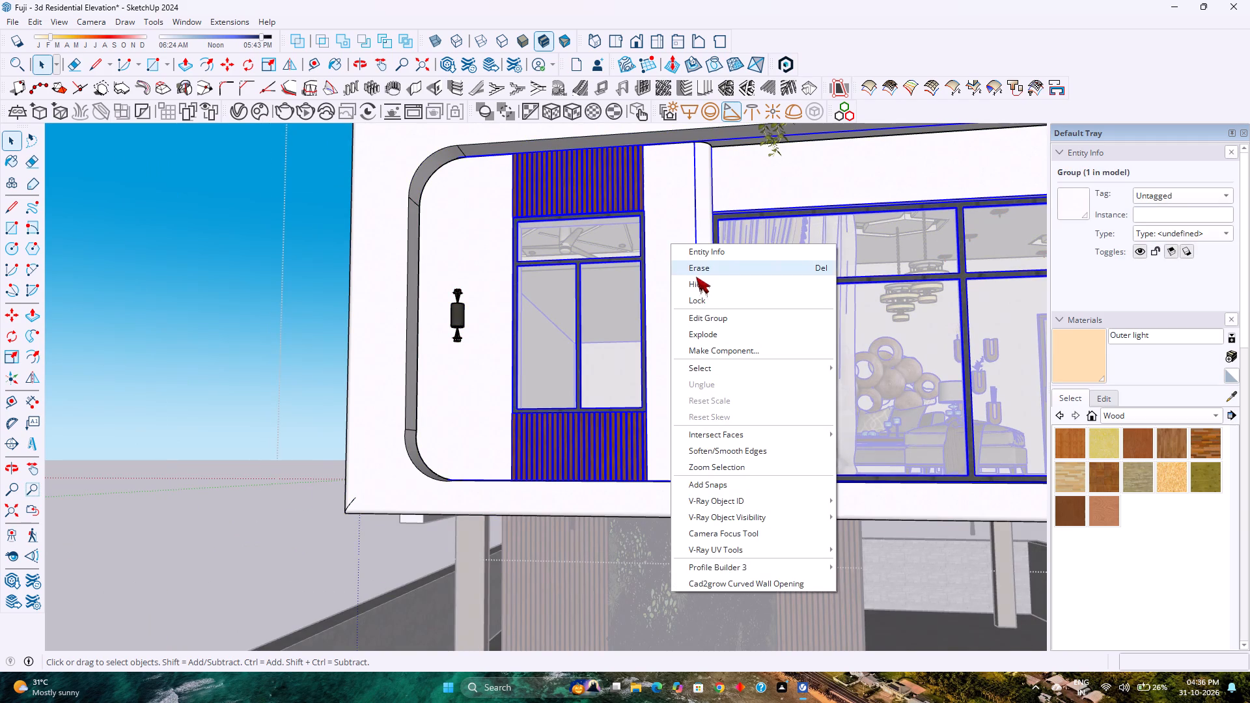
left_click(699, 281)
Examine the bedroom false ceiling from below, including its recessed lights, grooves and cove edges.
scroll(634, 238, "up", 6)
double_click(615, 219)
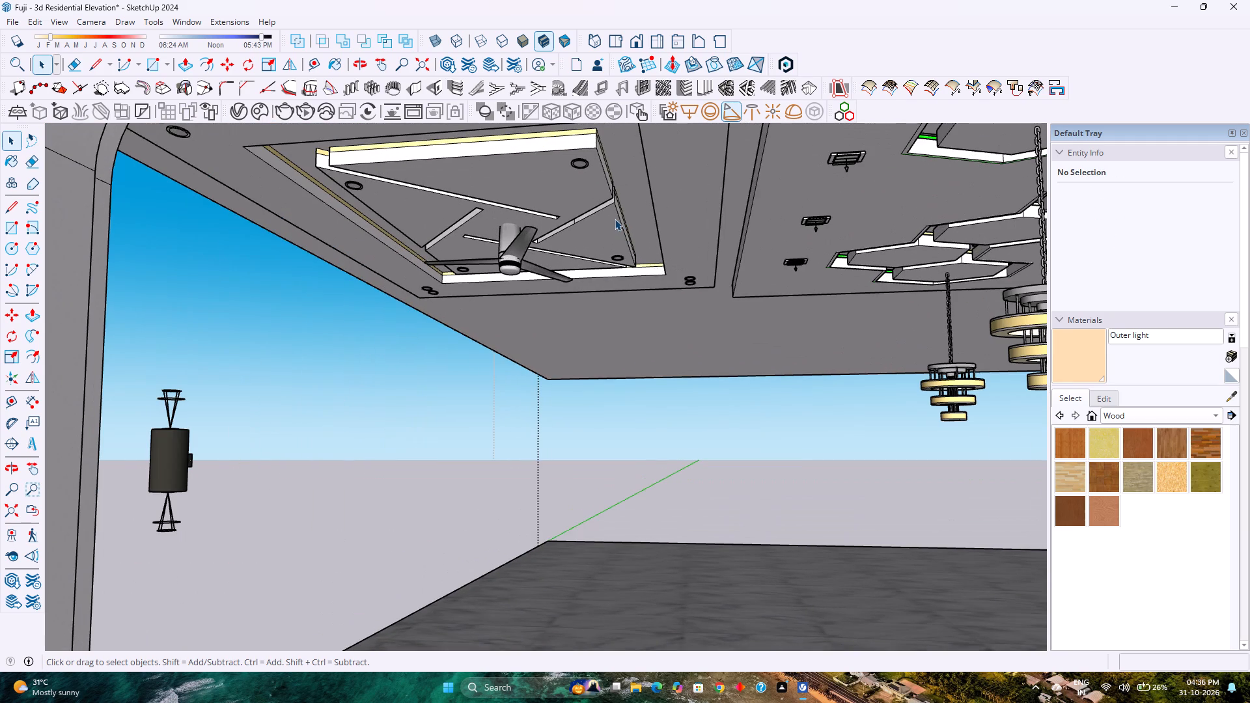
scroll(586, 212, "up", 6)
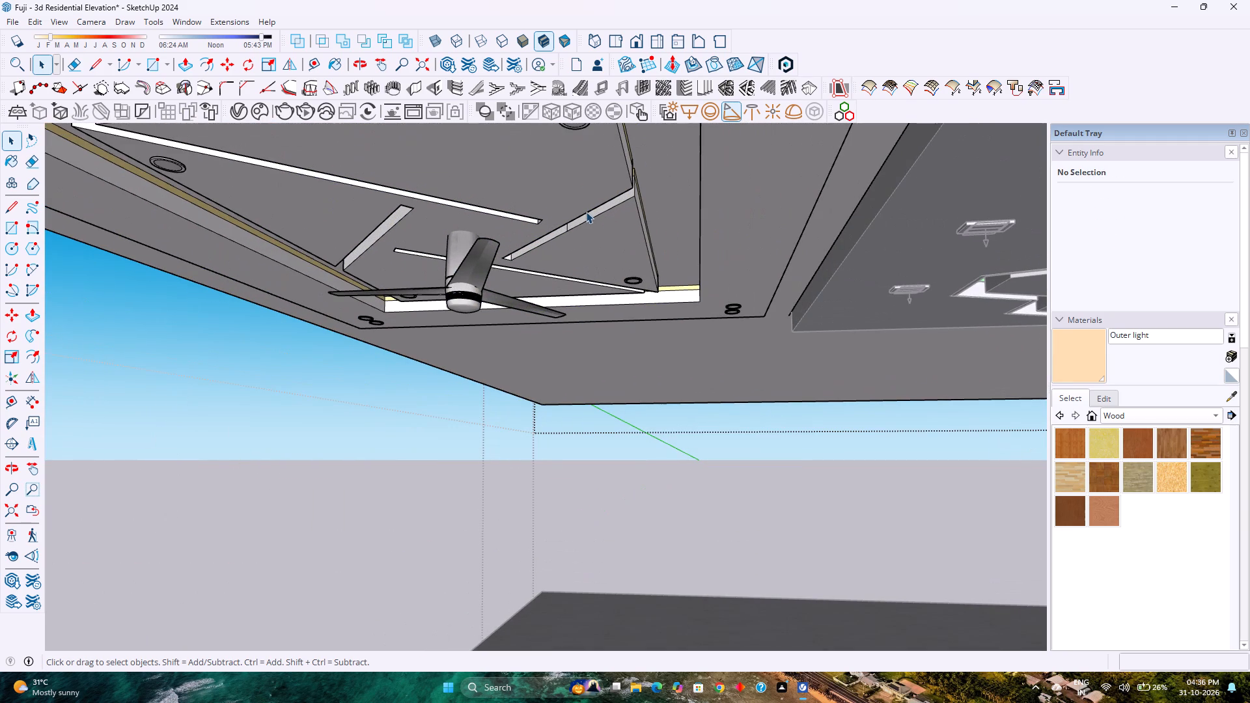
middle_click(585, 215, "shift")
middle_click_drag(585, 218, 592, 343, "shift")
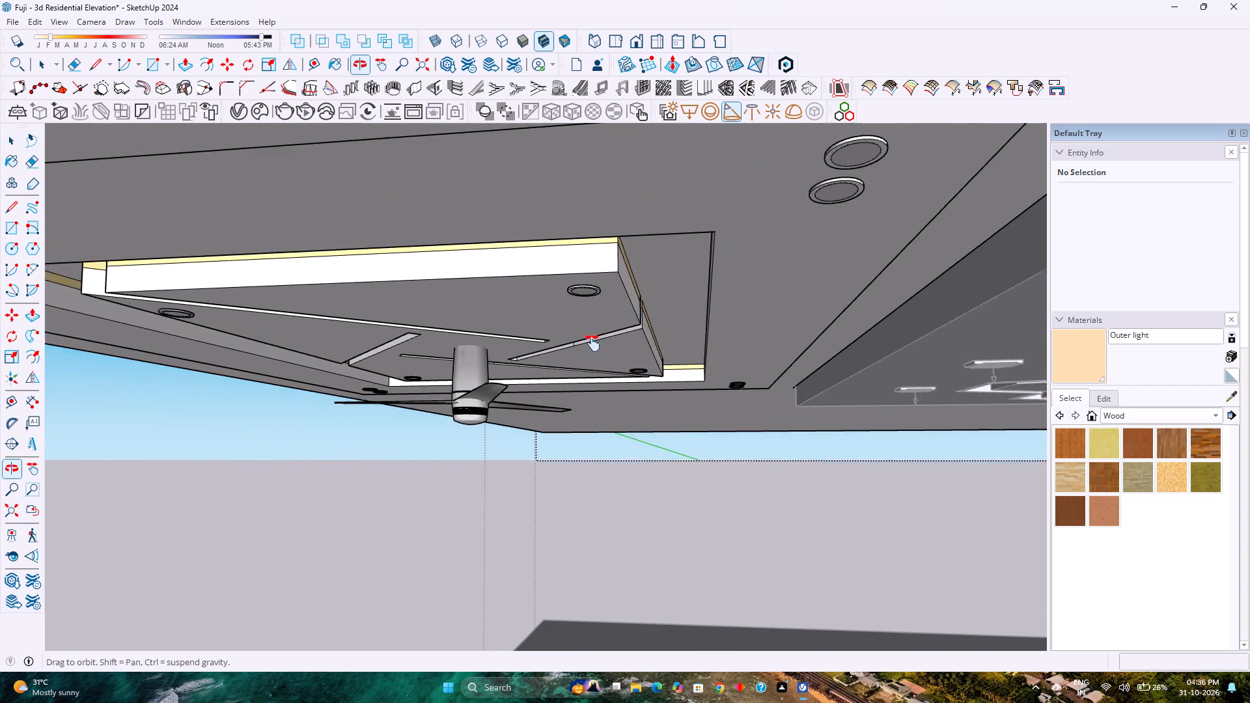
middle_click_drag(592, 343, 589, 361, "shift")
scroll(583, 352, "up", 5)
middle_click_drag(570, 327, 572, 227)
middle_click(573, 225)
scroll(579, 221, "down", 2)
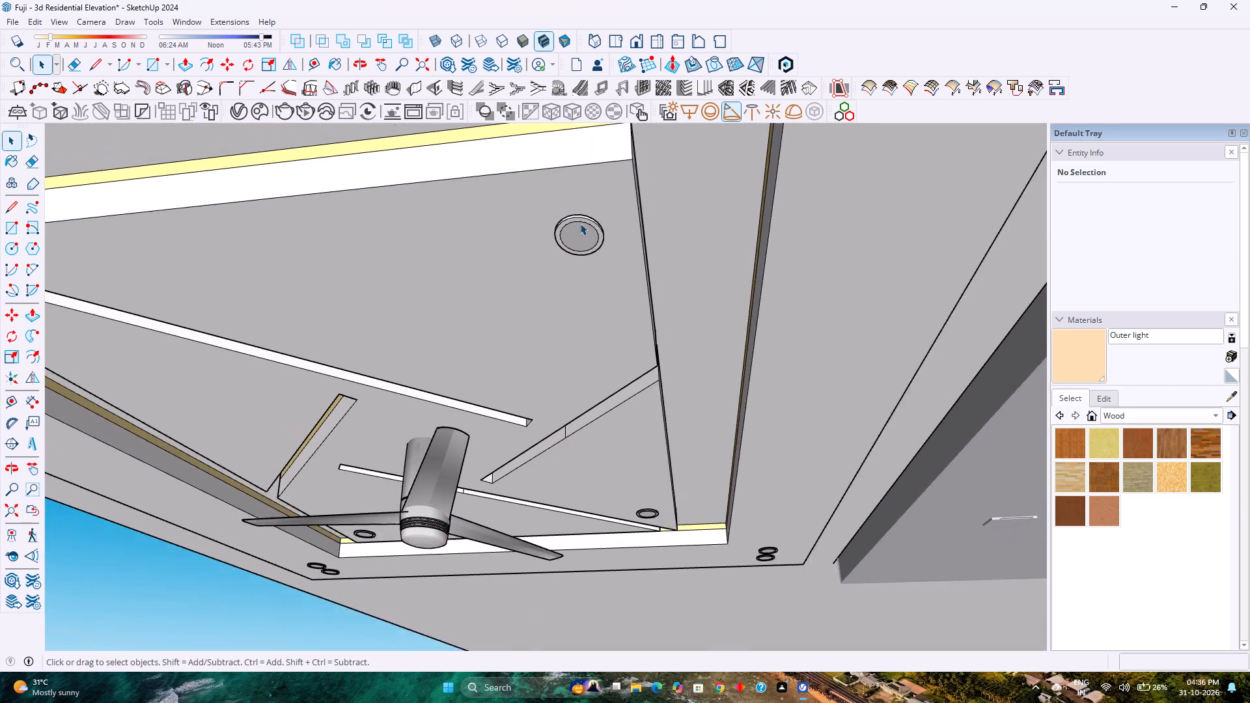
scroll(580, 223, "down", 5)
scroll(563, 191, "up", 4)
scroll(580, 241, "up", 6)
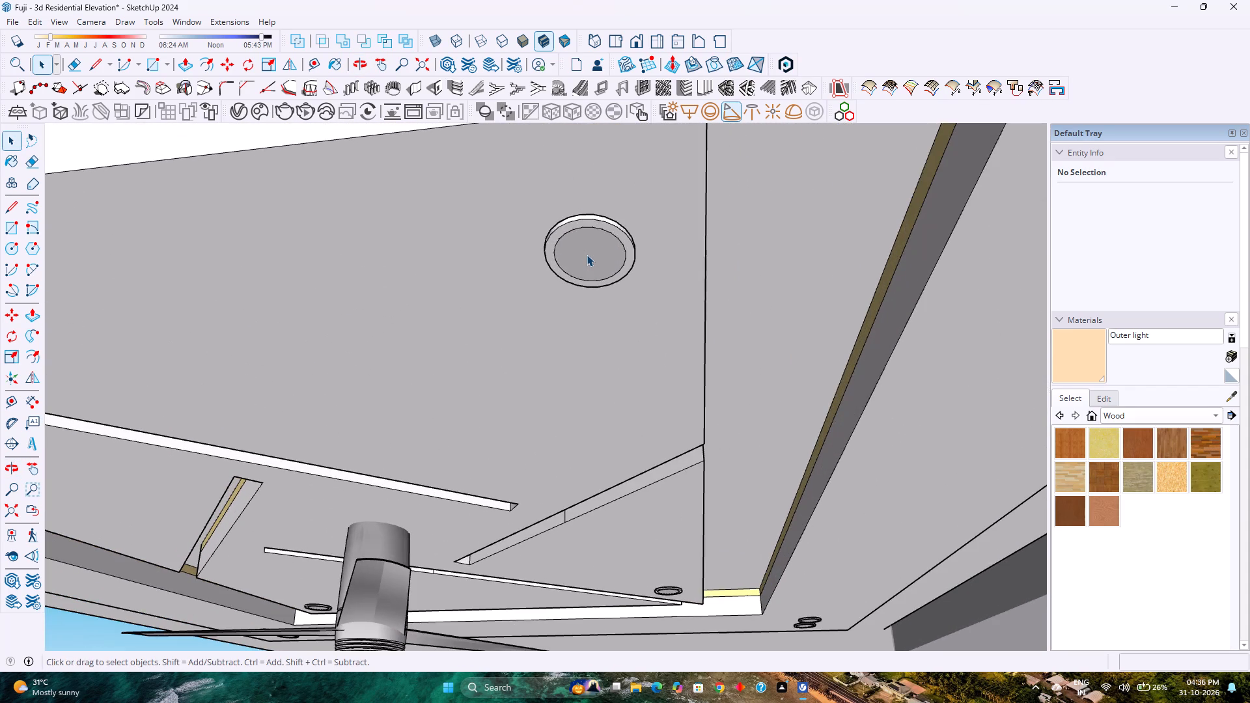
double_click(587, 255)
scroll(587, 255, "down", 4)
middle_click(587, 255, "shift")
middle_click(592, 259, "shift")
middle_click_drag(592, 259, 629, 358, "shift")
middle_click(629, 358, "shift")
middle_click(629, 358, "shift")
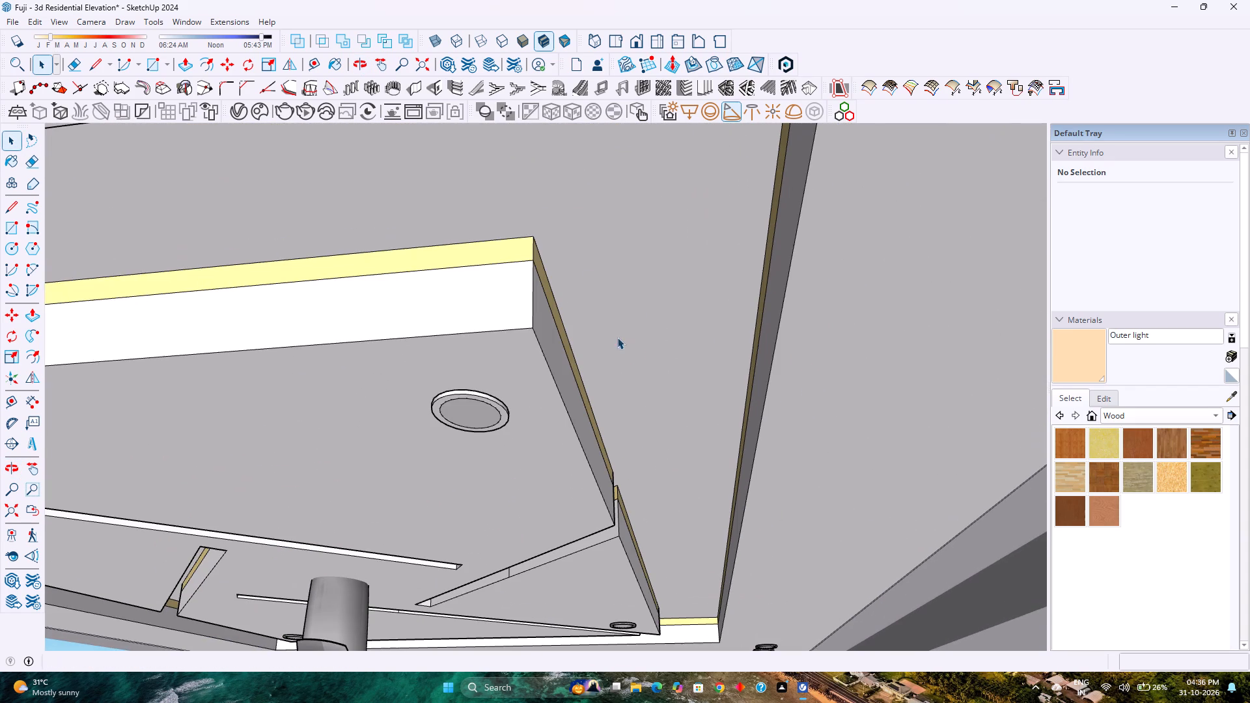
Select the false ceiling's yellow cove strip face and look for its material in the V-Ray materials list.
left_click(505, 252)
double_click(505, 252)
left_click(505, 252)
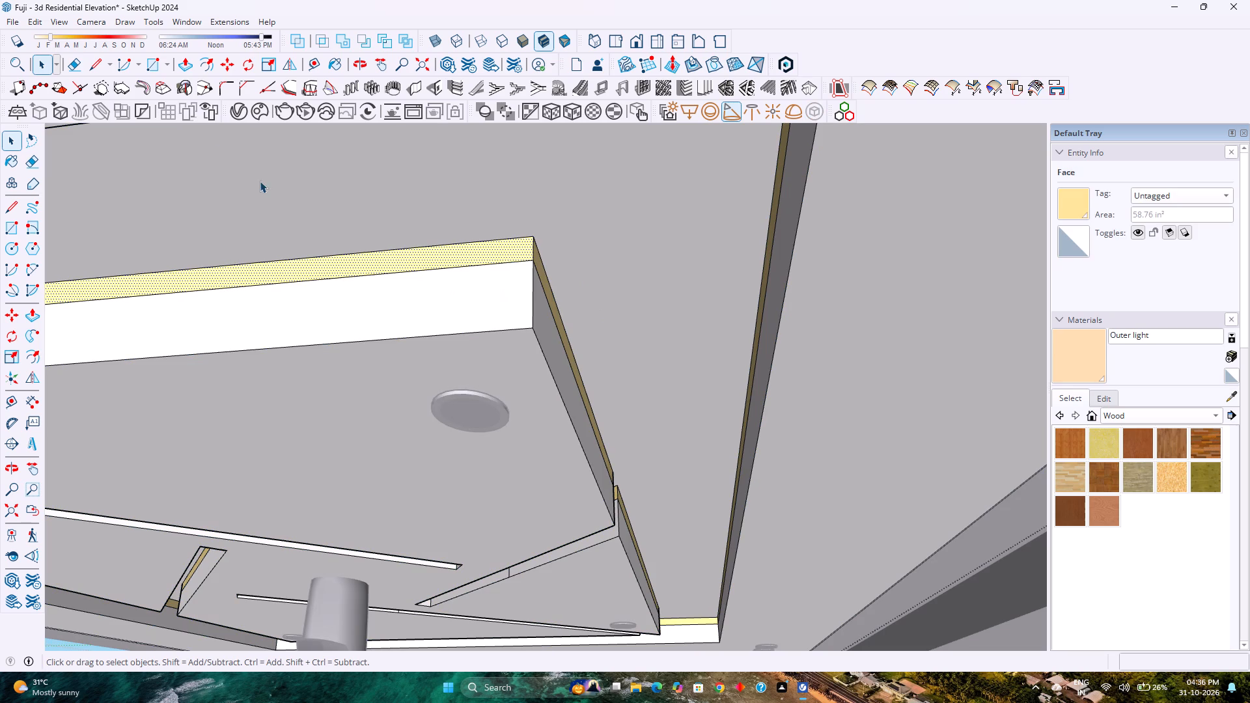
left_click(238, 115)
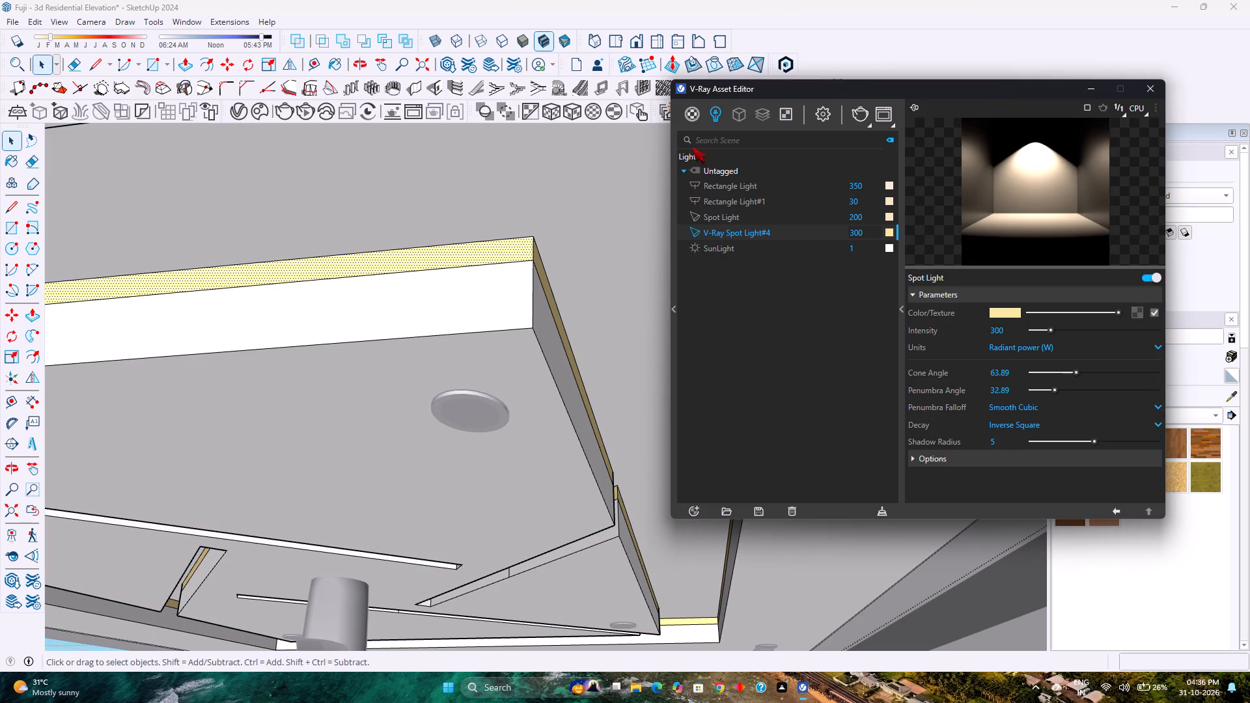
left_click(695, 113)
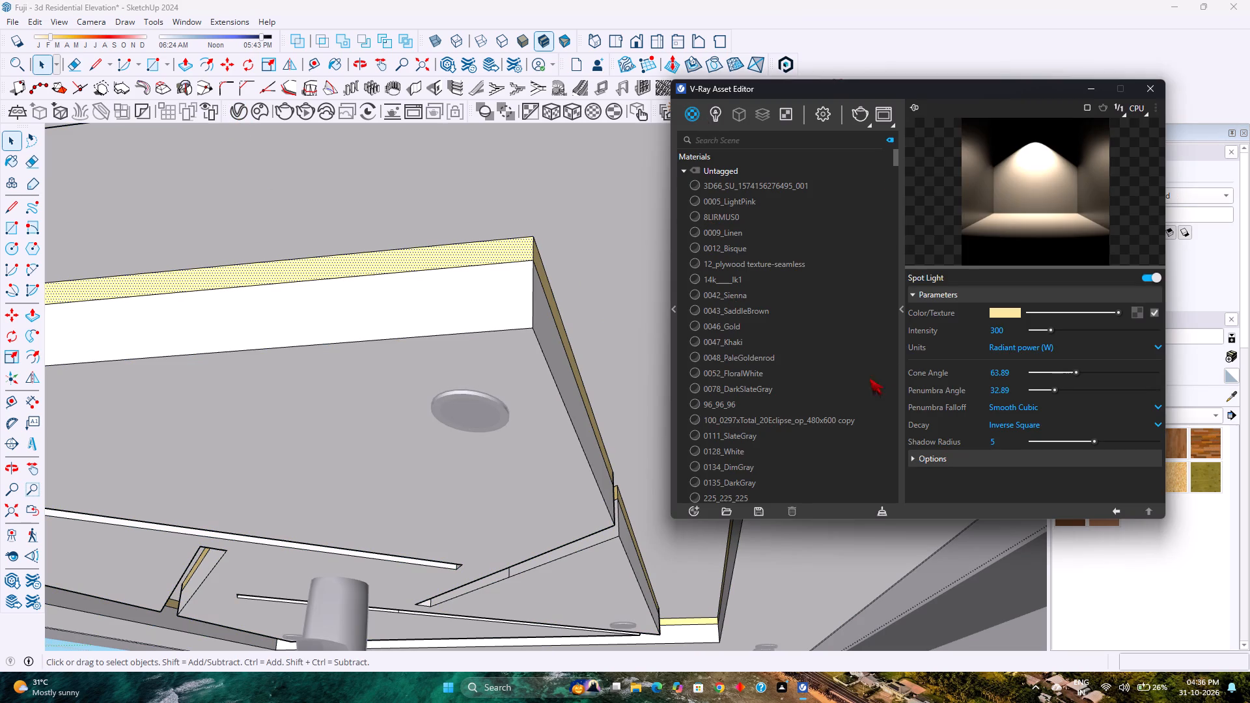
double_click(510, 258)
left_click(510, 256)
double_click(510, 256)
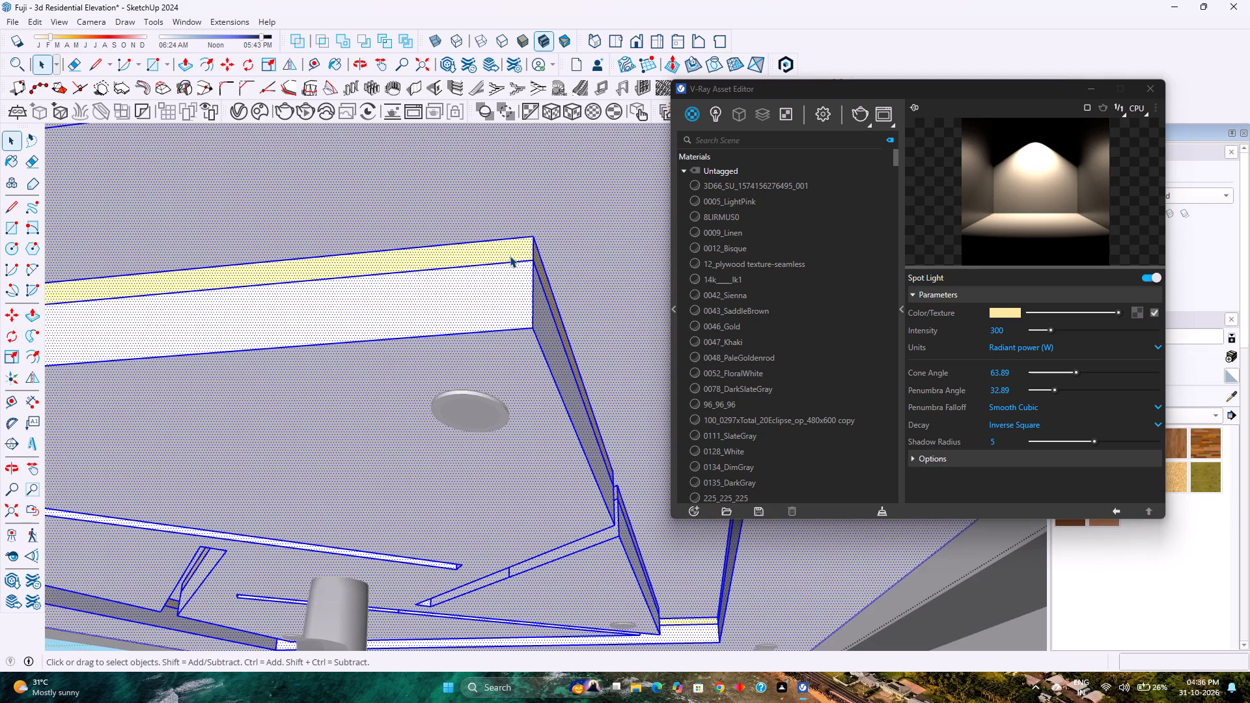
left_click(510, 256)
left_click(510, 256)
right_click(510, 256)
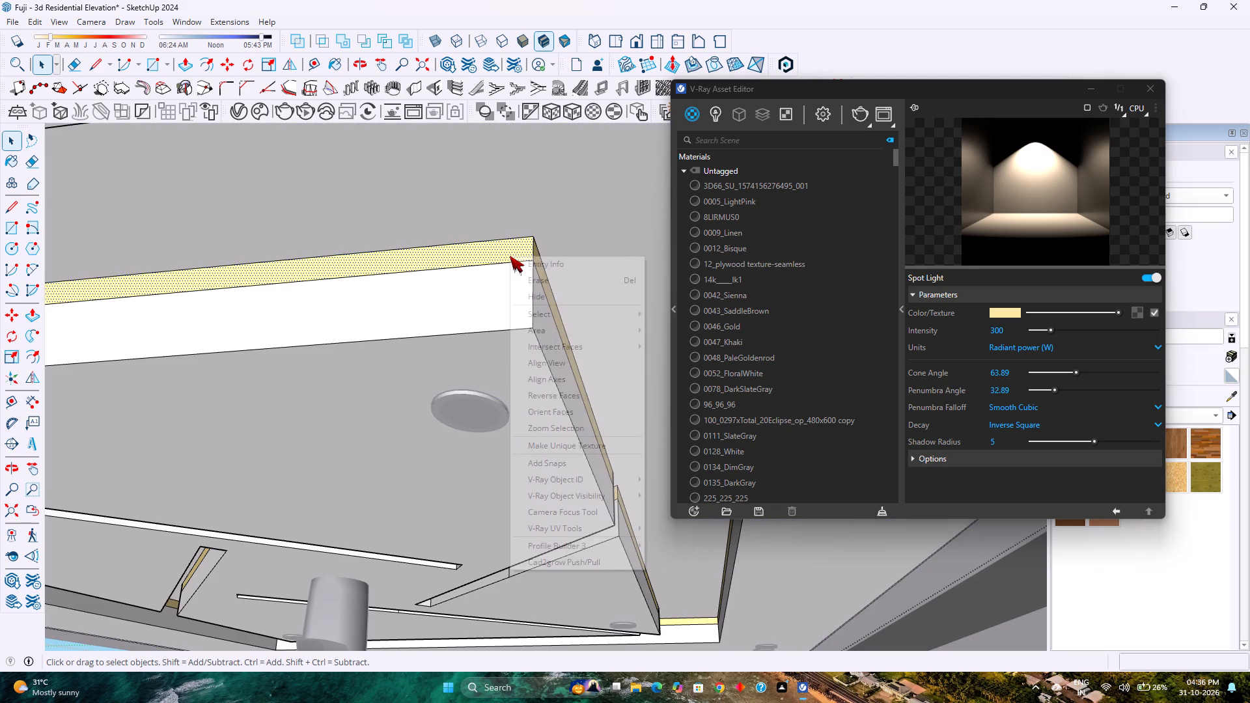
double_click(510, 256)
middle_click_drag(539, 271, 485, 283)
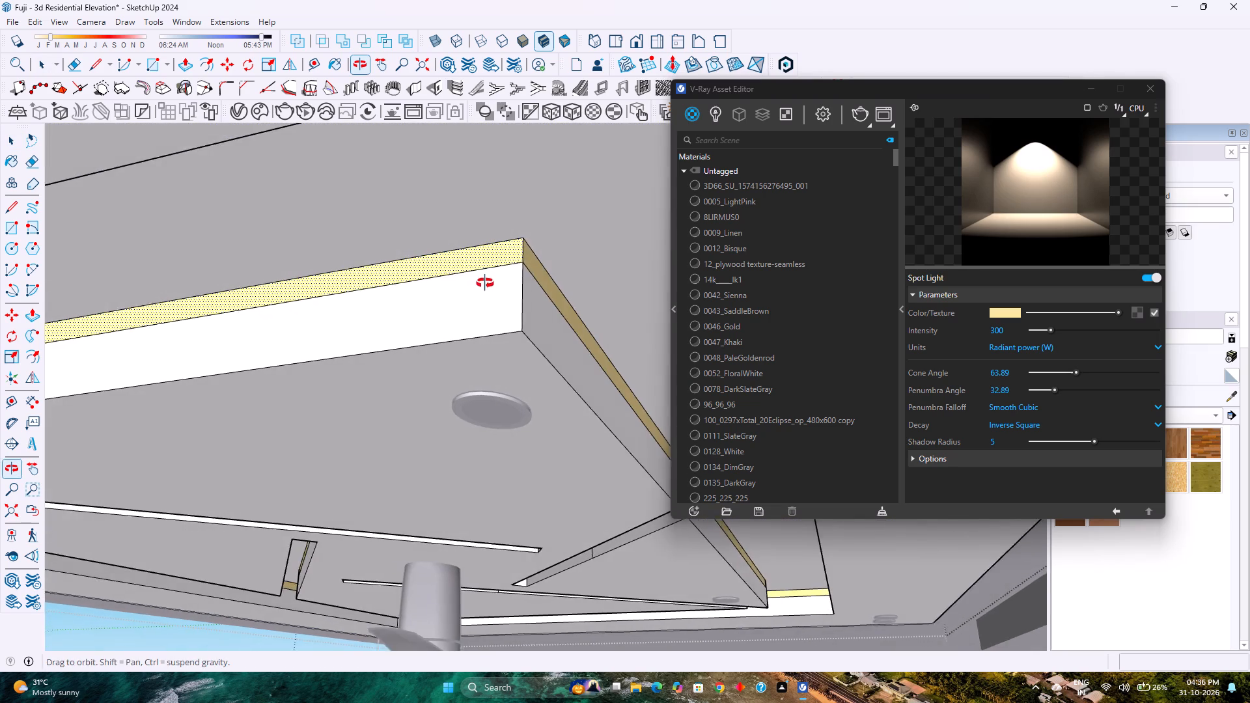
middle_click_drag(485, 283, 479, 290)
left_click(527, 256)
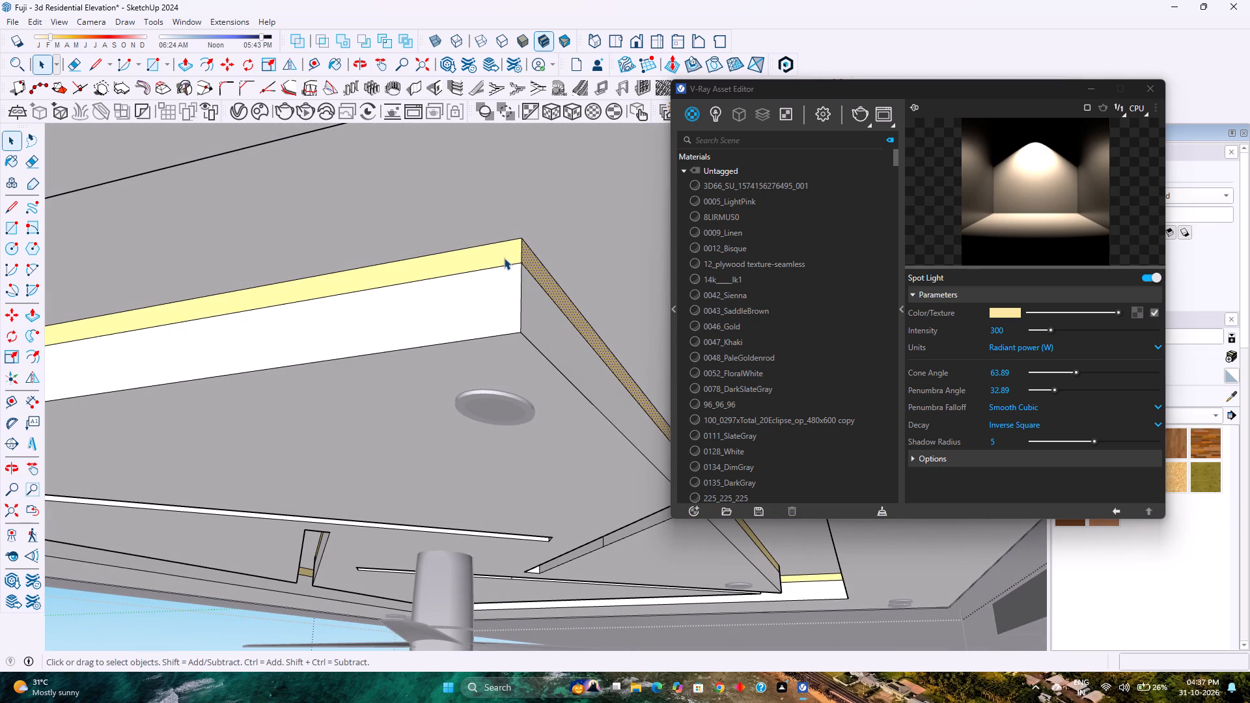
left_click(485, 258)
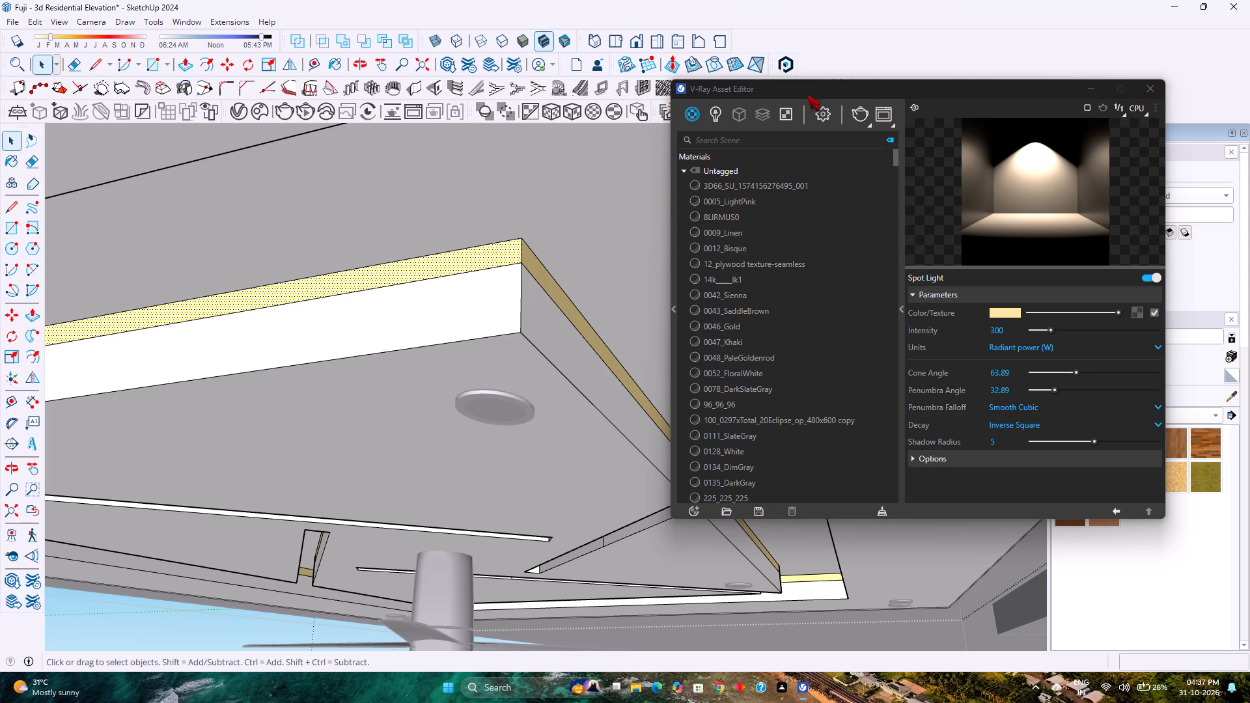
scroll(747, 280, "down", 15)
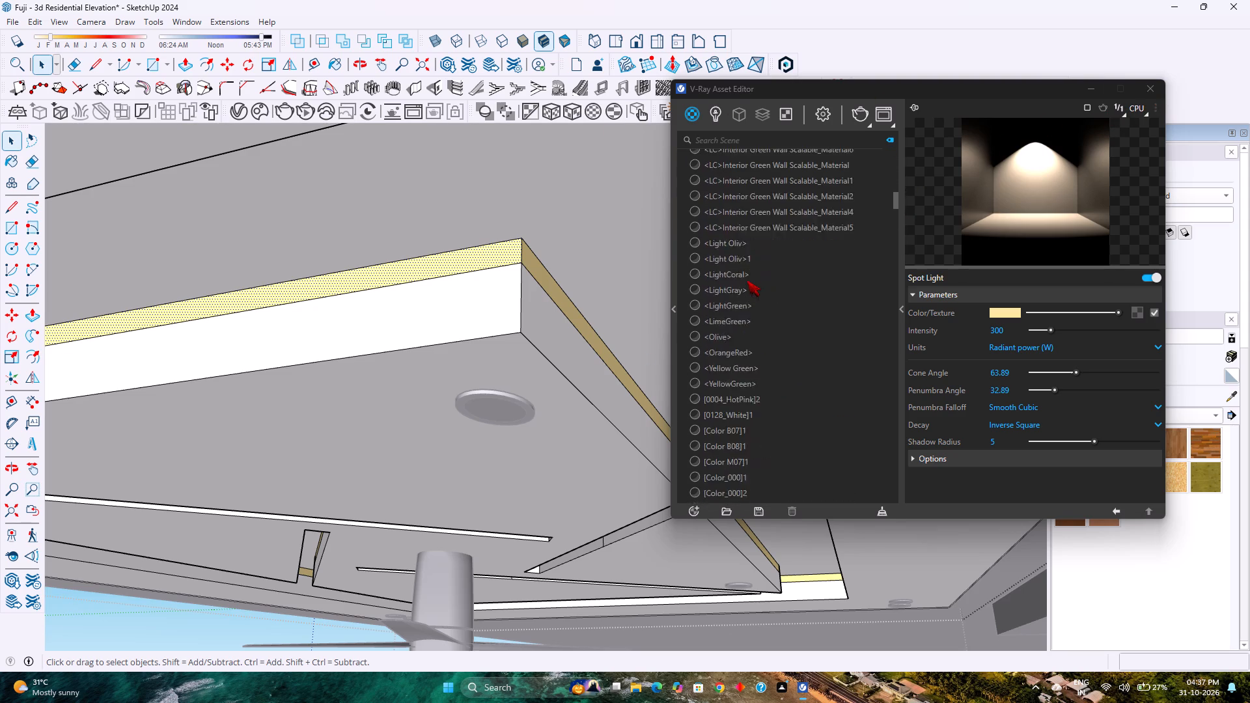
scroll(747, 280, "down", 13)
scroll(747, 280, "down", 14)
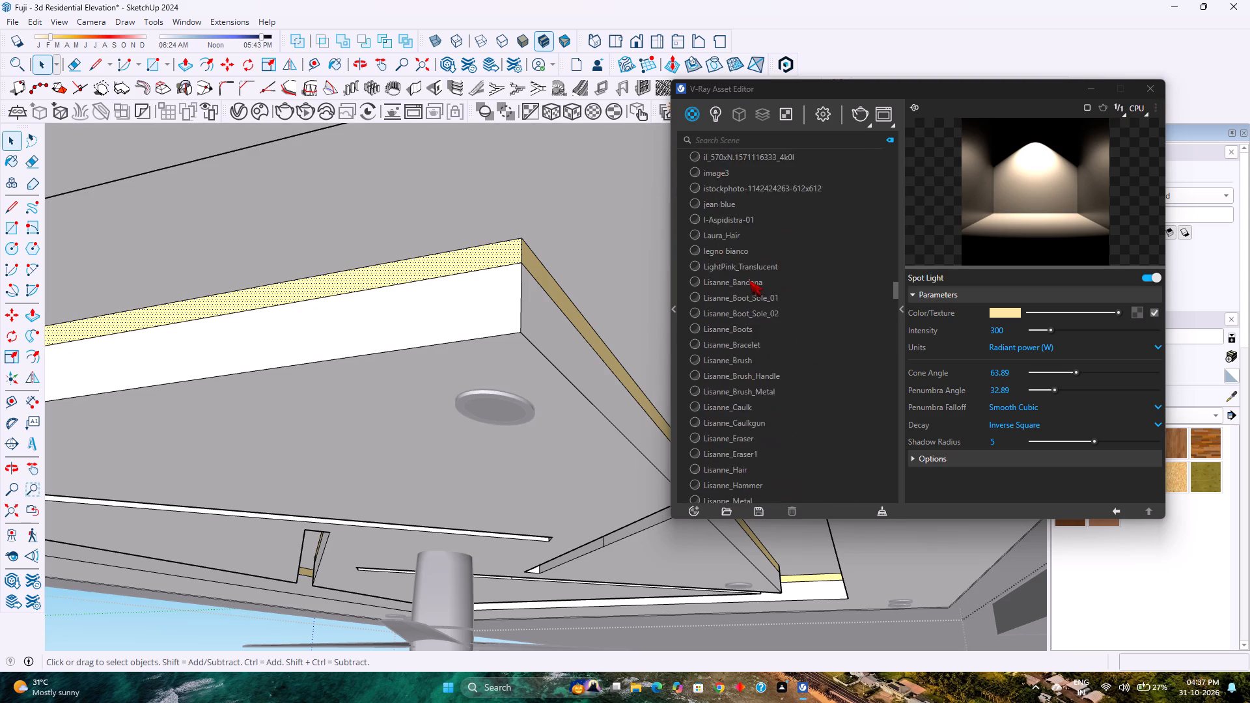
scroll(749, 280, "down", 19)
scroll(764, 287, "down", 2)
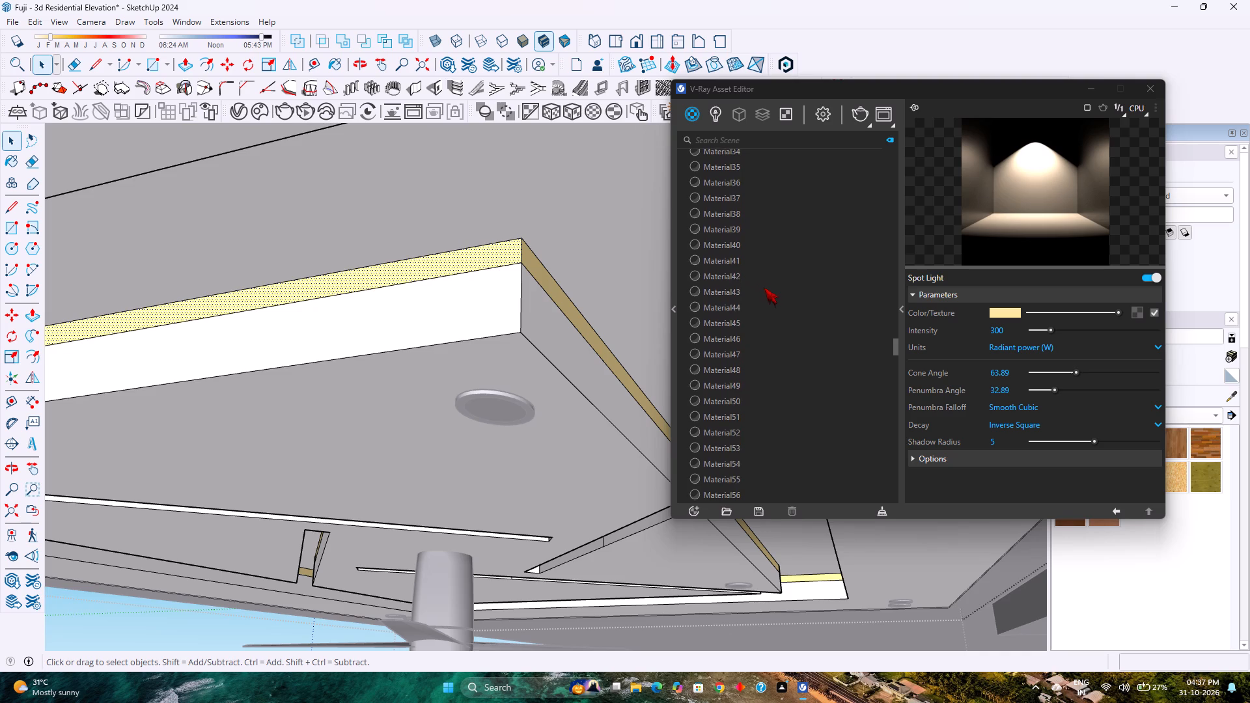
scroll(764, 288, "down", 11)
left_click(1153, 95)
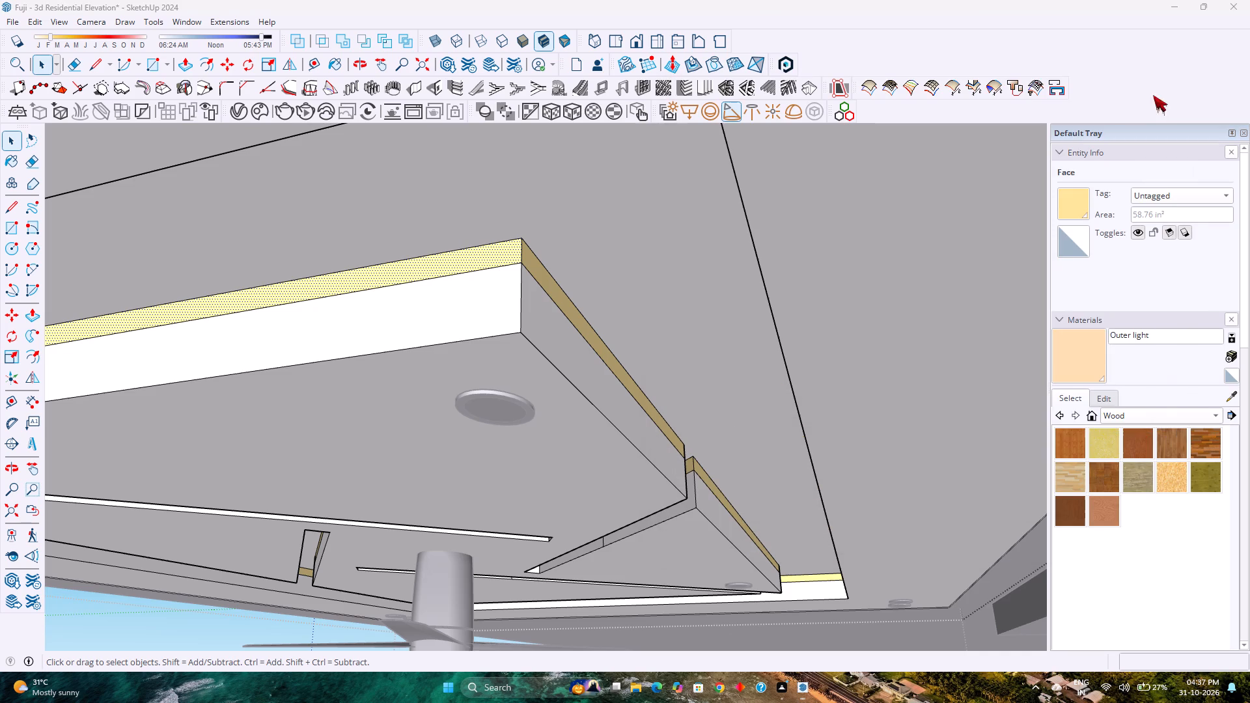
key("Escape")
Open the recessed downlight inside the bedroom false ceiling's raised corner for editing and select its round inner face.
key("Escape")
left_click(458, 415)
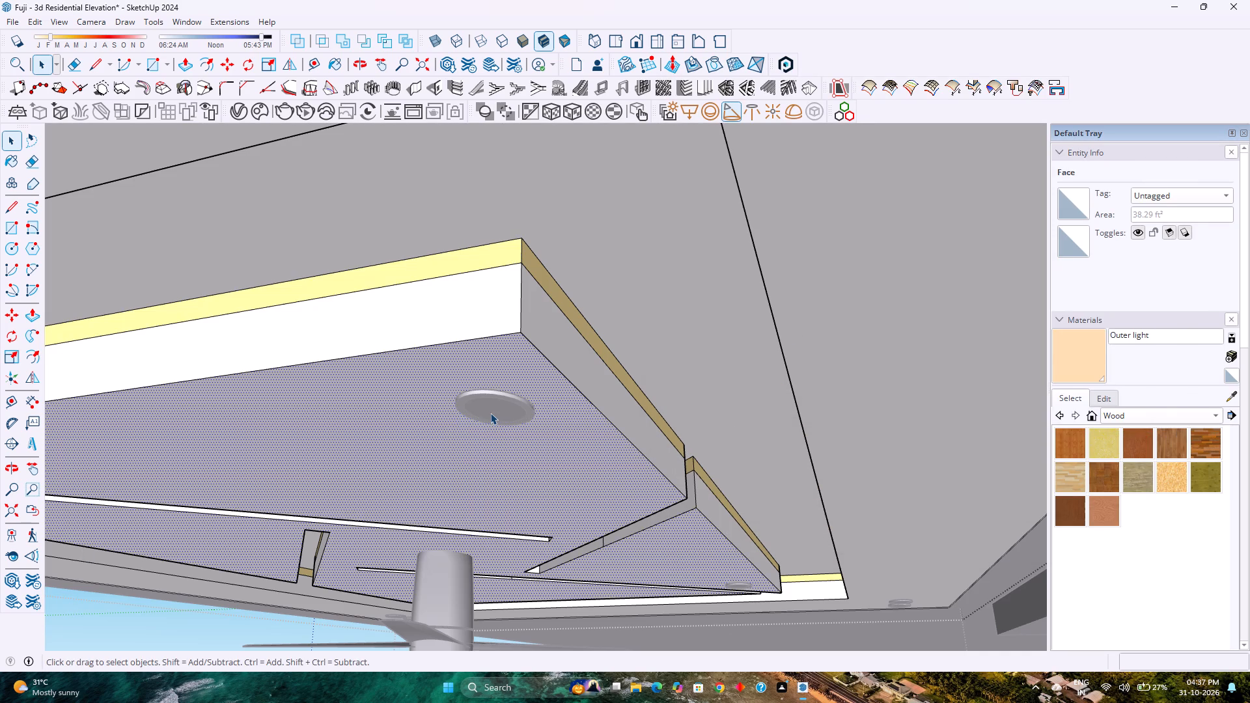
key("Escape")
key("Escape")
scroll(495, 406, "down", 5)
left_click(496, 413)
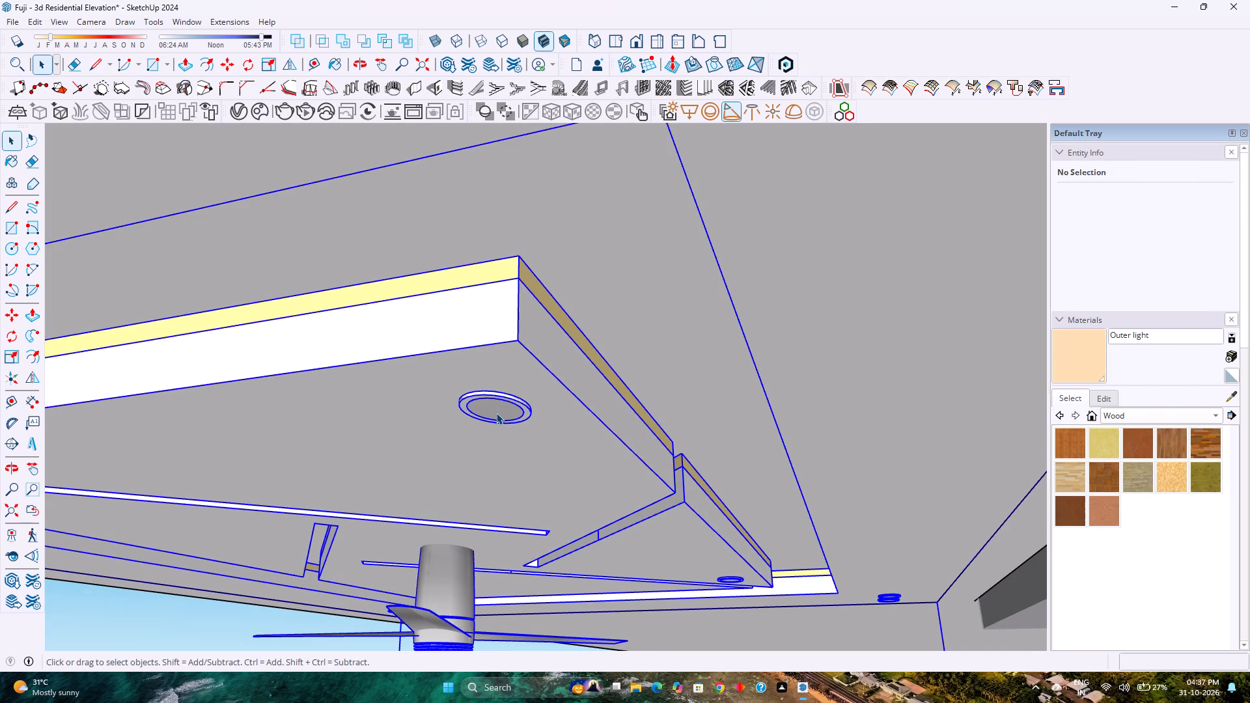
double_click(496, 413)
double_click(496, 413)
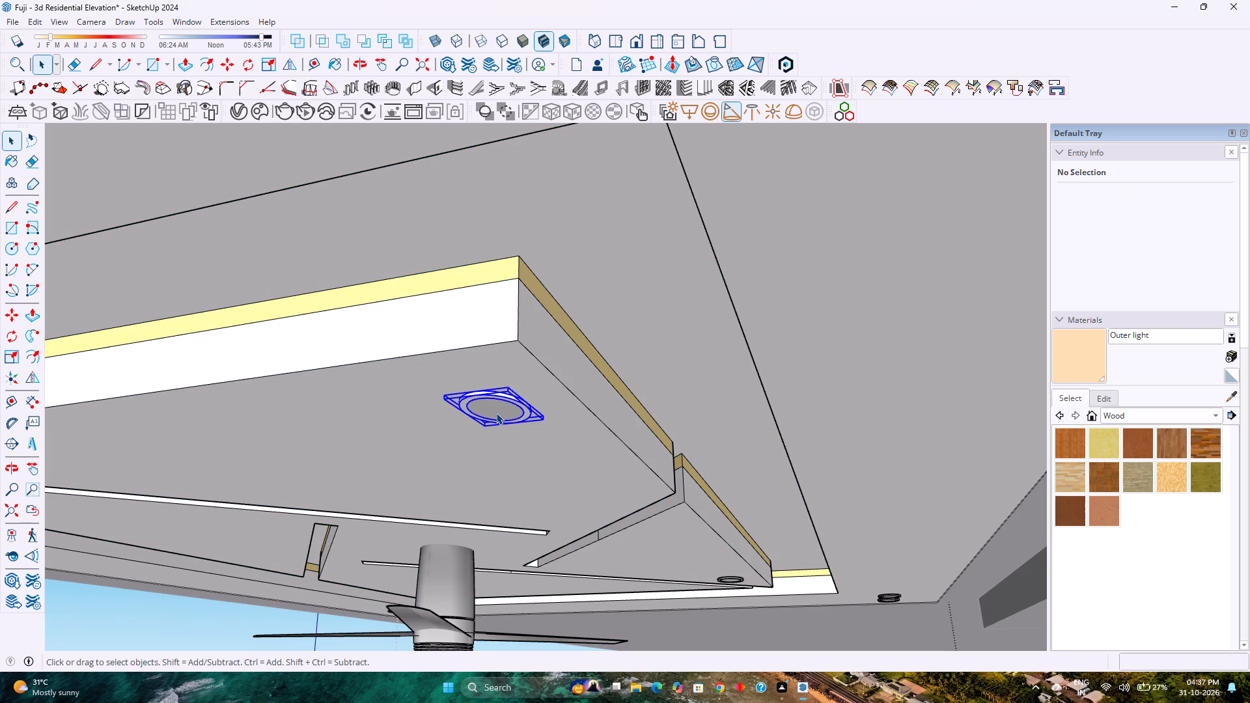
scroll(496, 413, "up", 2)
left_click(496, 413)
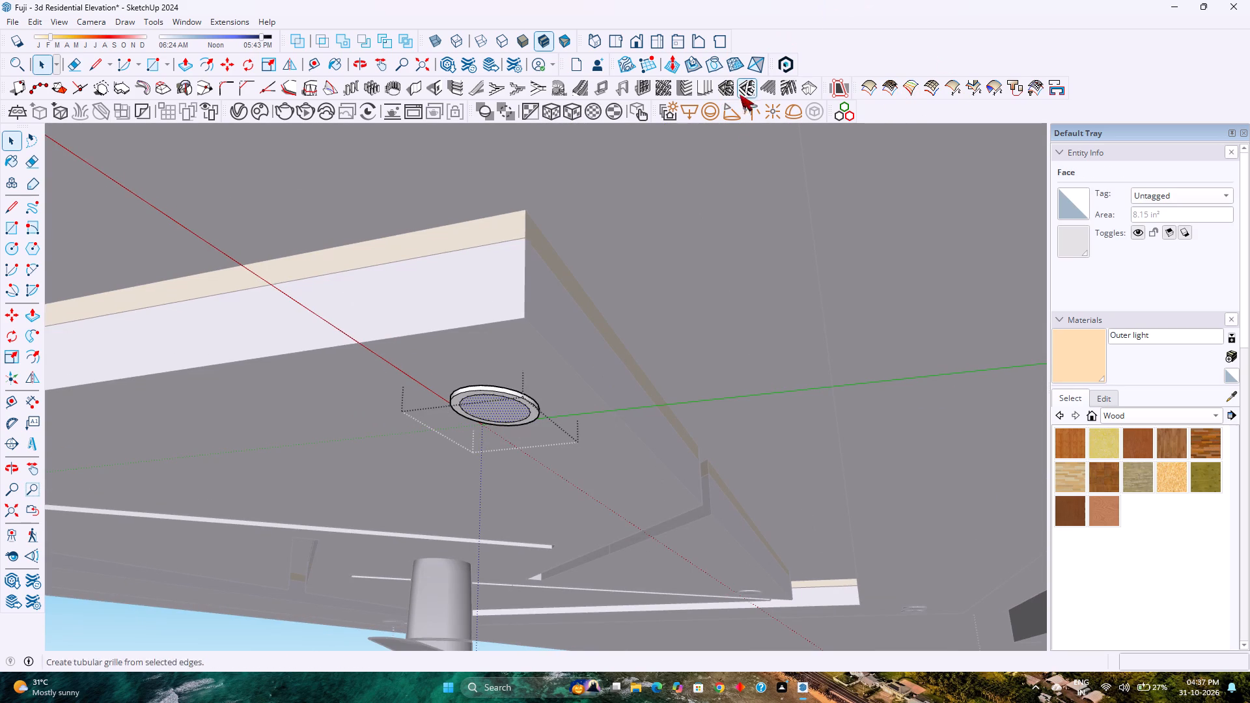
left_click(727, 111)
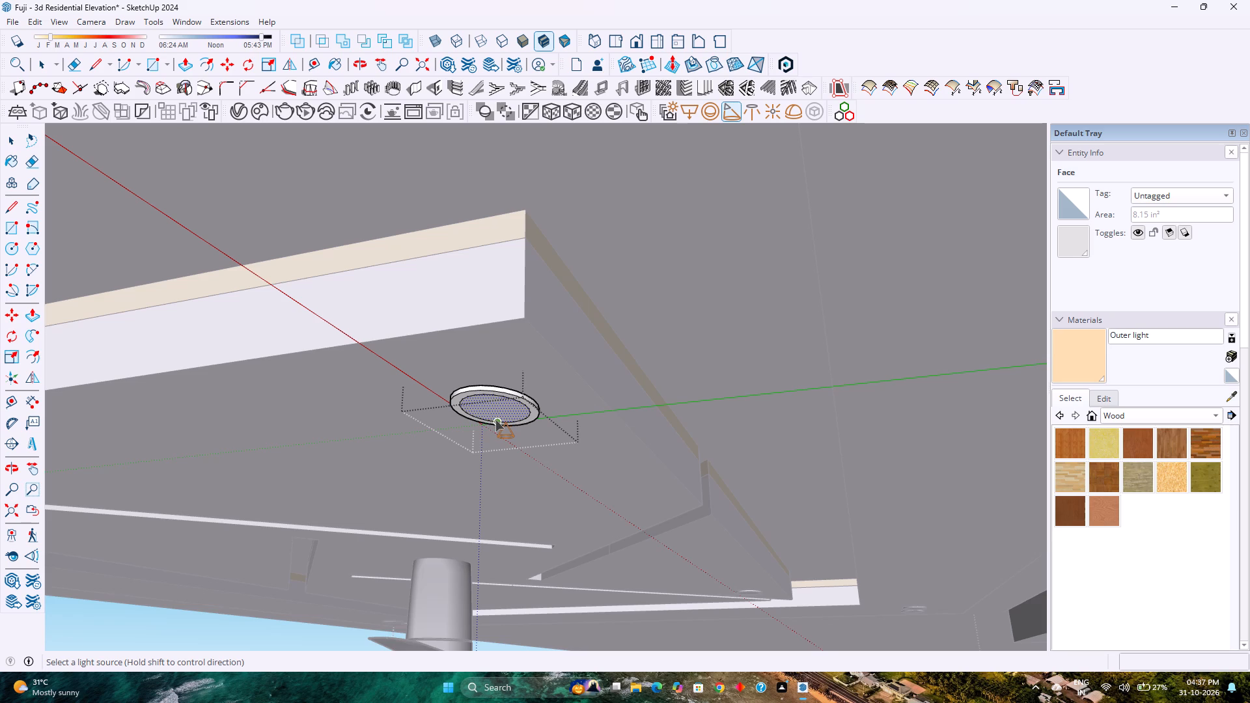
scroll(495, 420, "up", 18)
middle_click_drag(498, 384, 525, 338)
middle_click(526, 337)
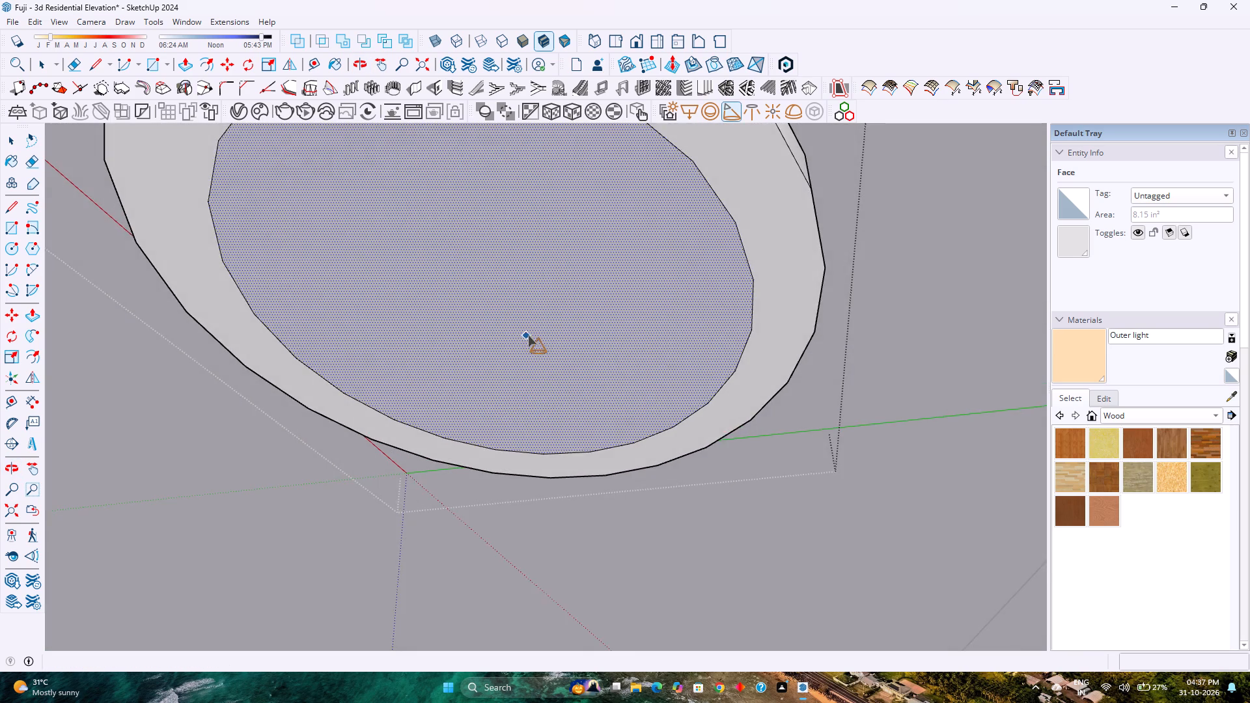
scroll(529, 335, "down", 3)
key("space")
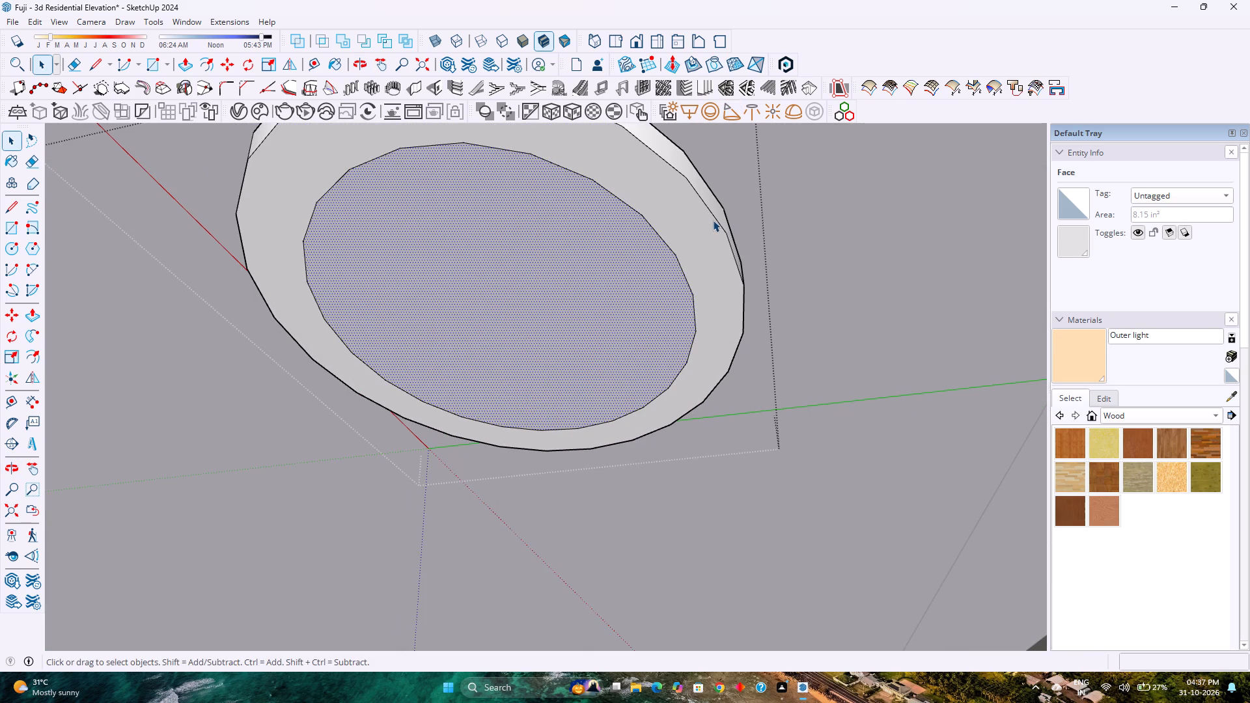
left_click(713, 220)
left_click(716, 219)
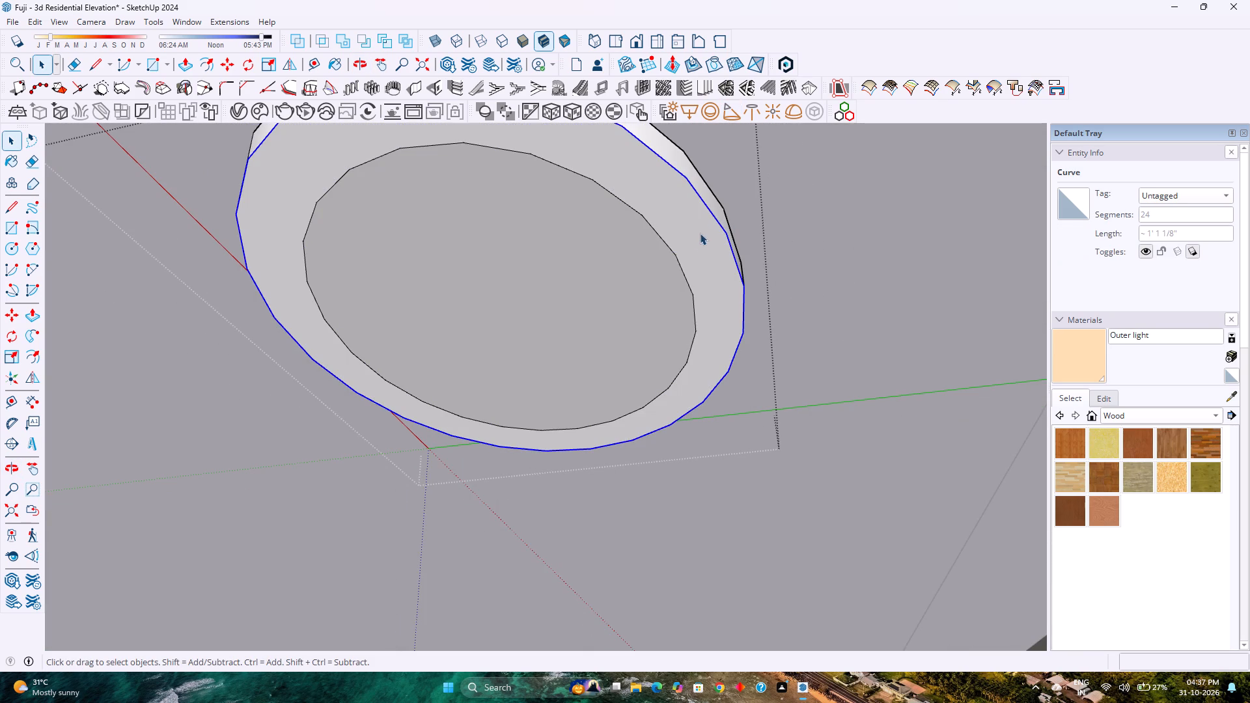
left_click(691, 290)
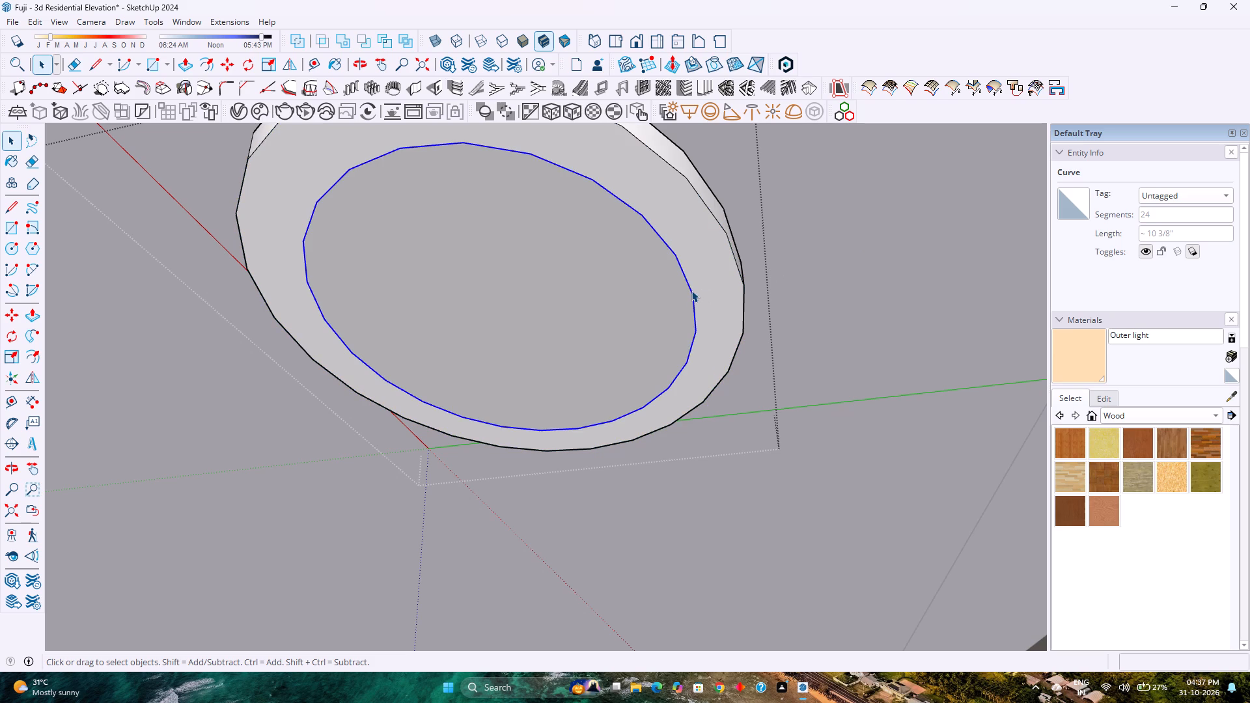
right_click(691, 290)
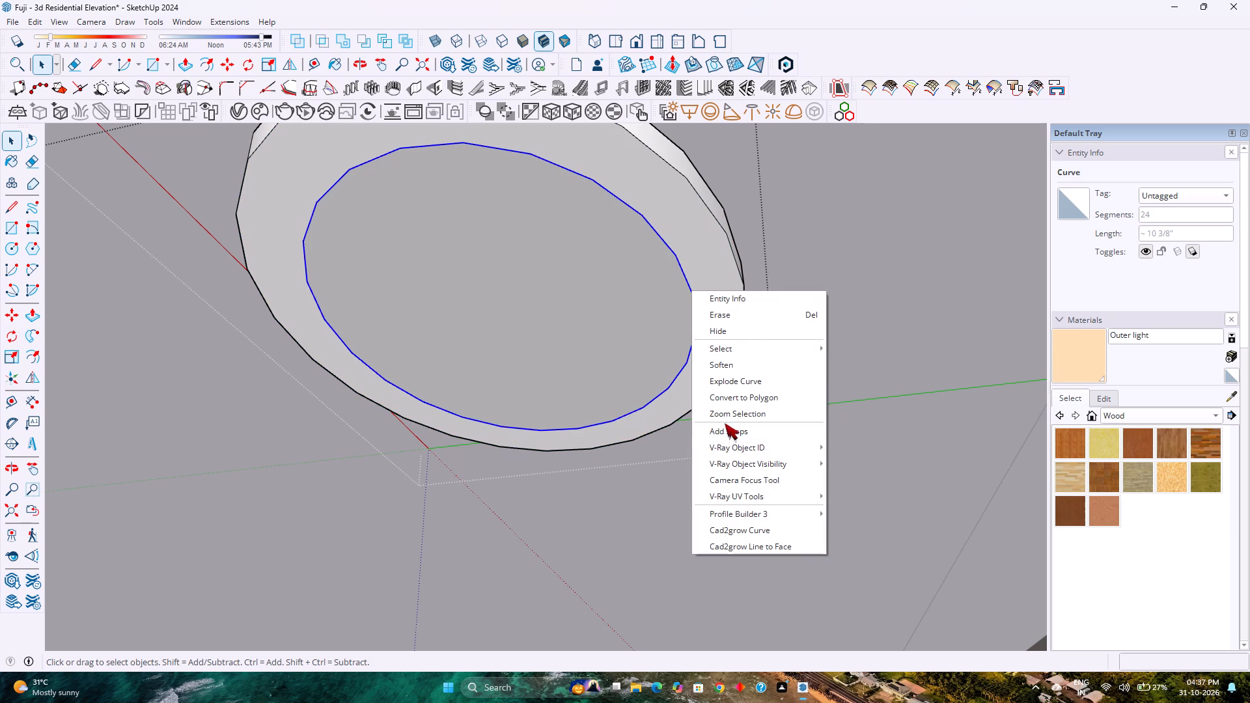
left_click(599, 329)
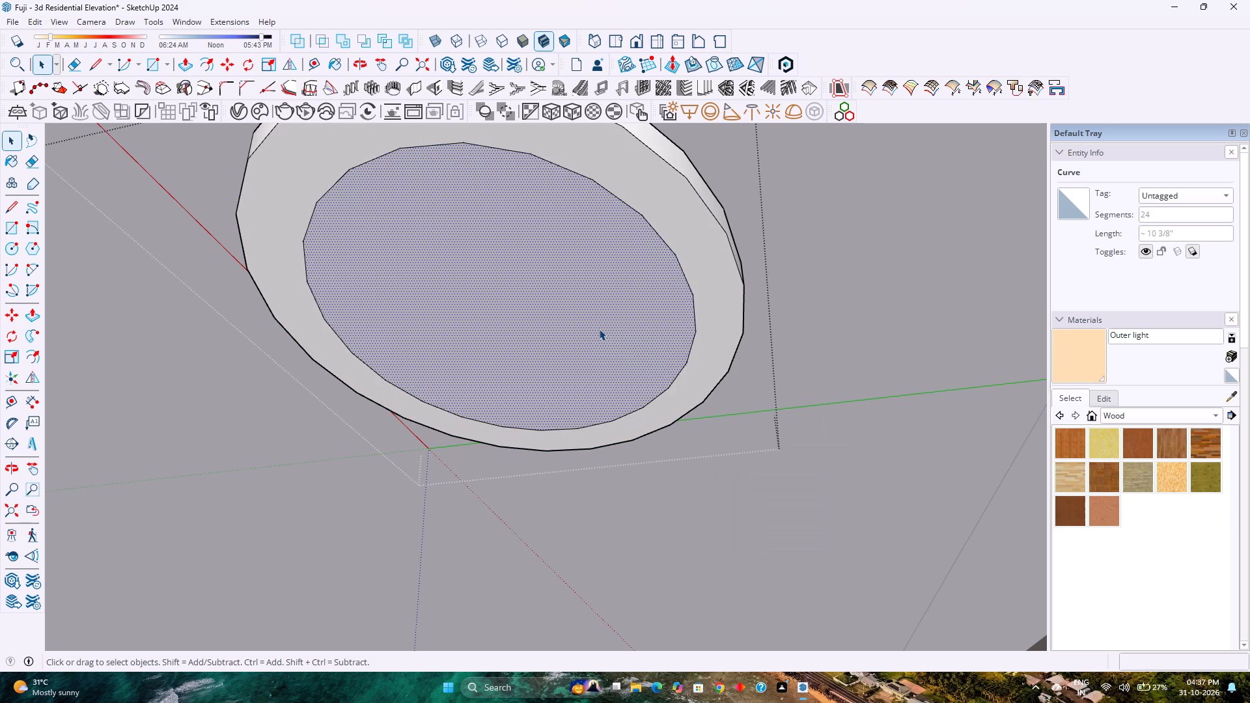
Place a V-Ray Spot Light pointing down at the centre of the downlight's round inner face, then leave the component.
scroll(599, 329, "down", 9)
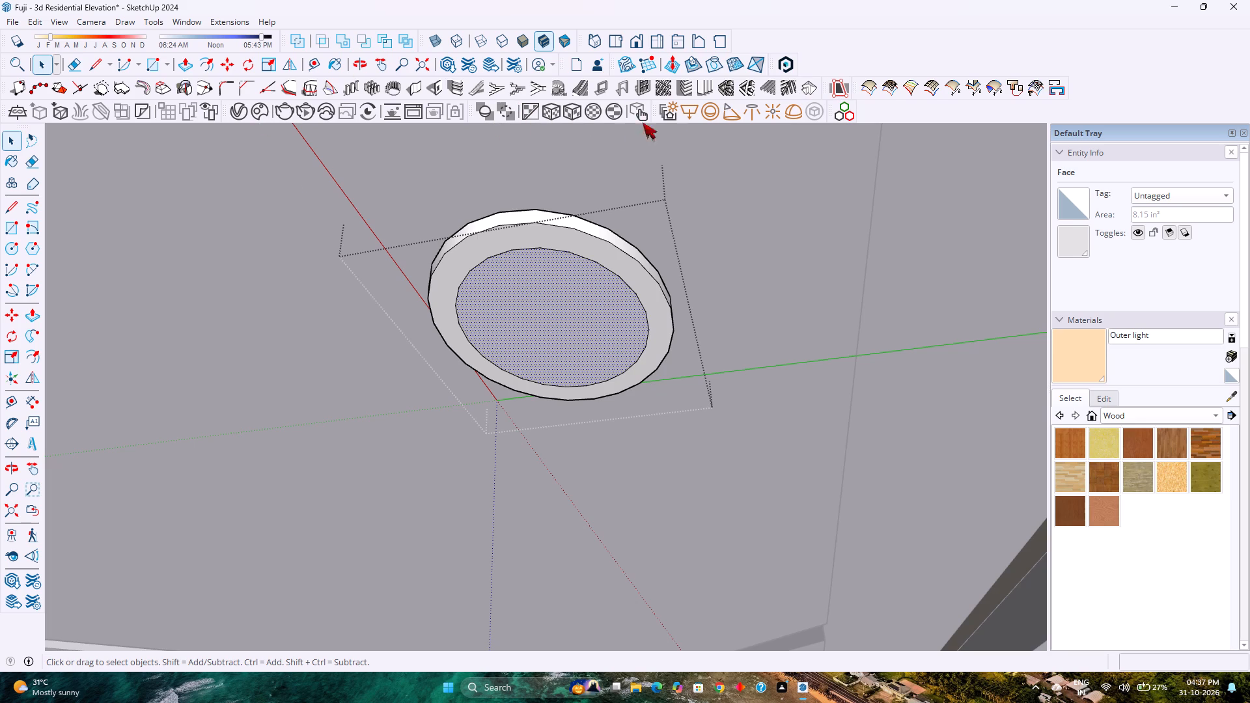
left_click(729, 107)
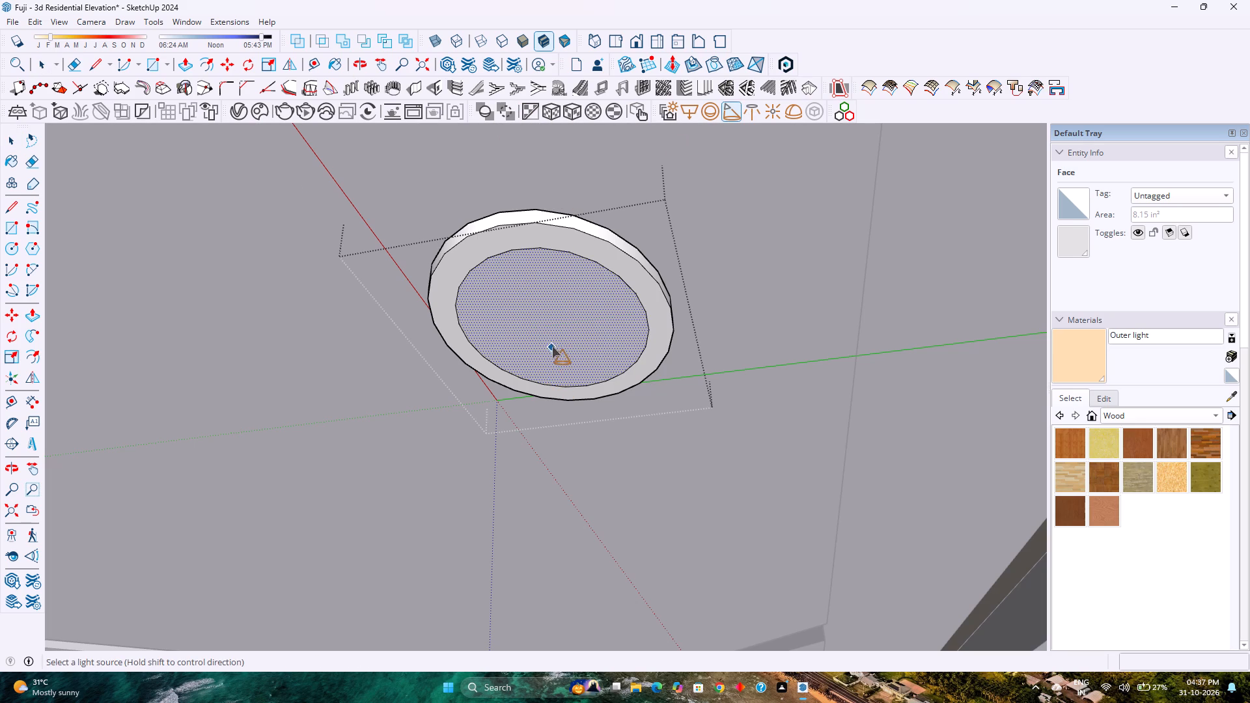
left_click(549, 327)
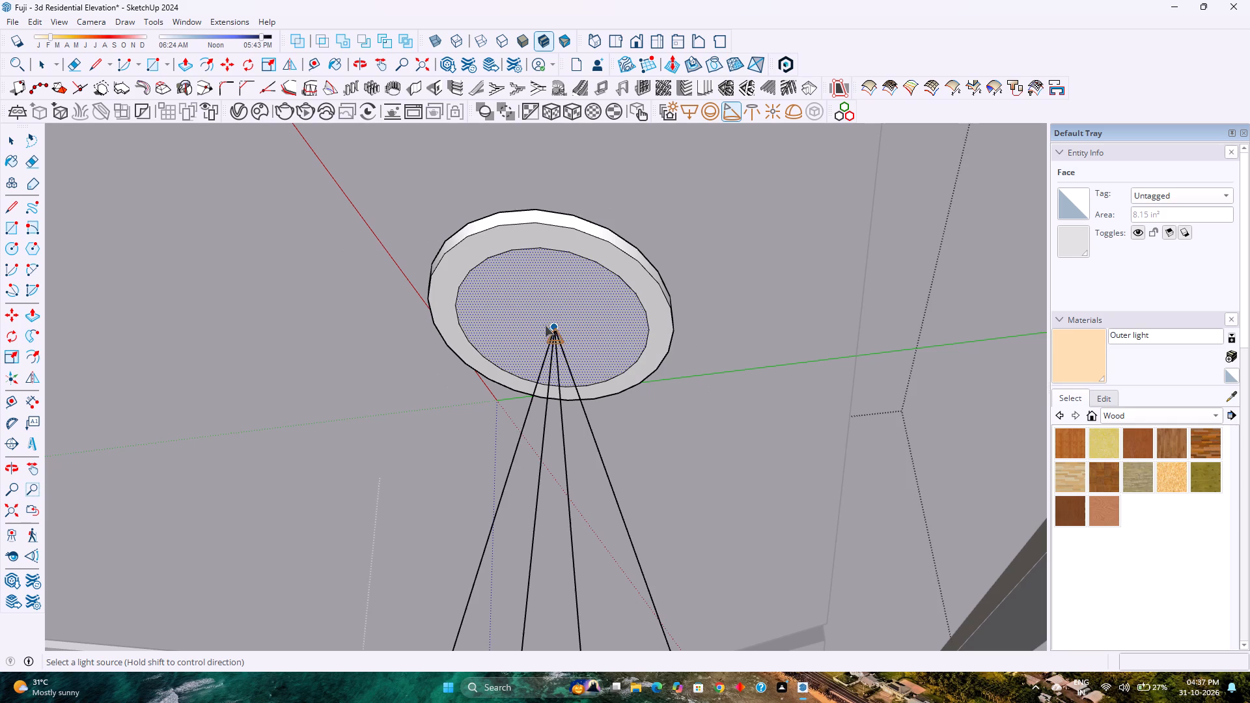
scroll(545, 264, "down", 18)
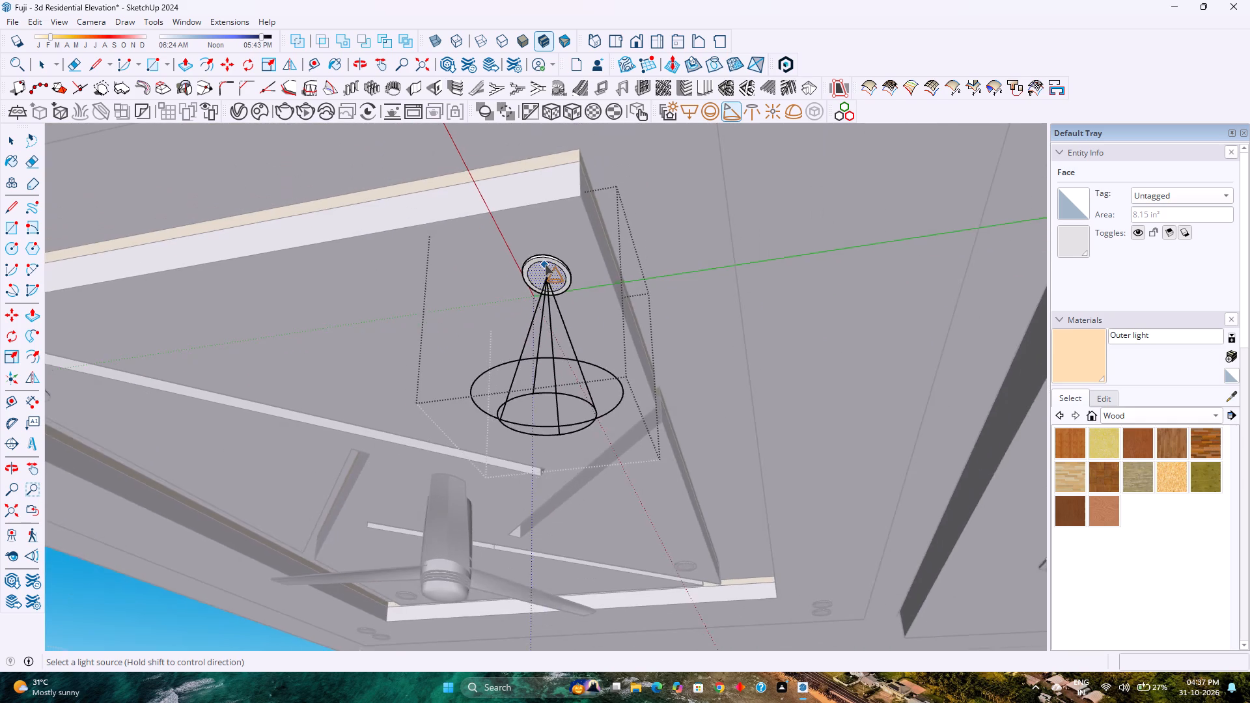
middle_click(545, 264)
middle_click(545, 266)
middle_click_drag(545, 266, 554, 303)
key("space")
scroll(550, 417, "down", 1)
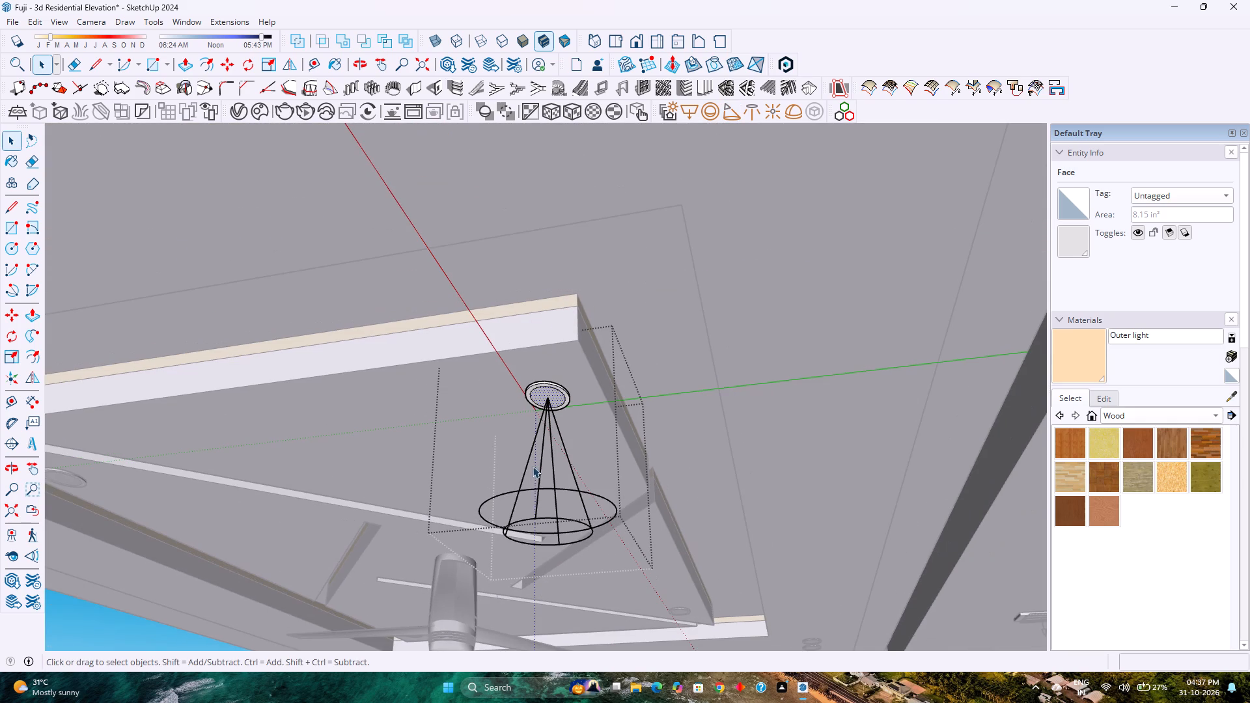
key("Escape")
scroll(538, 522, "down", 2)
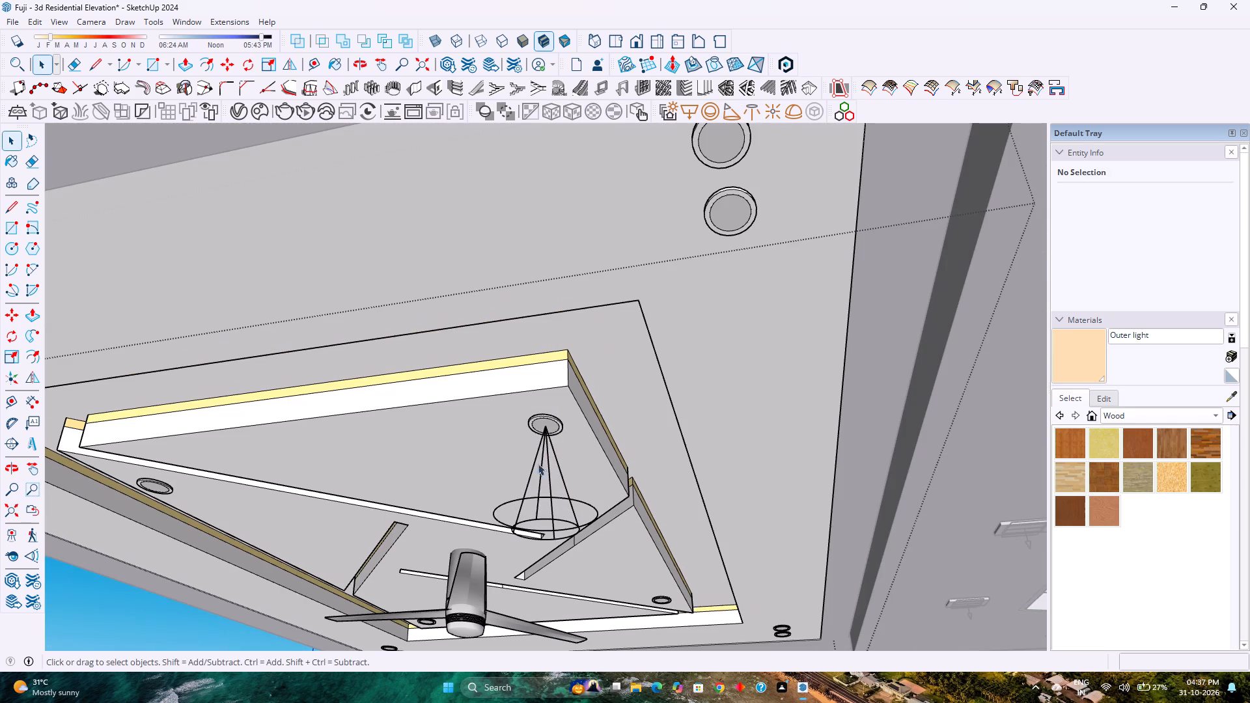
Copy the new Spot Light#1 component from inside the false ceiling's recessed downlight.
scroll(543, 444, "down", 4)
scroll(543, 444, "up", 3)
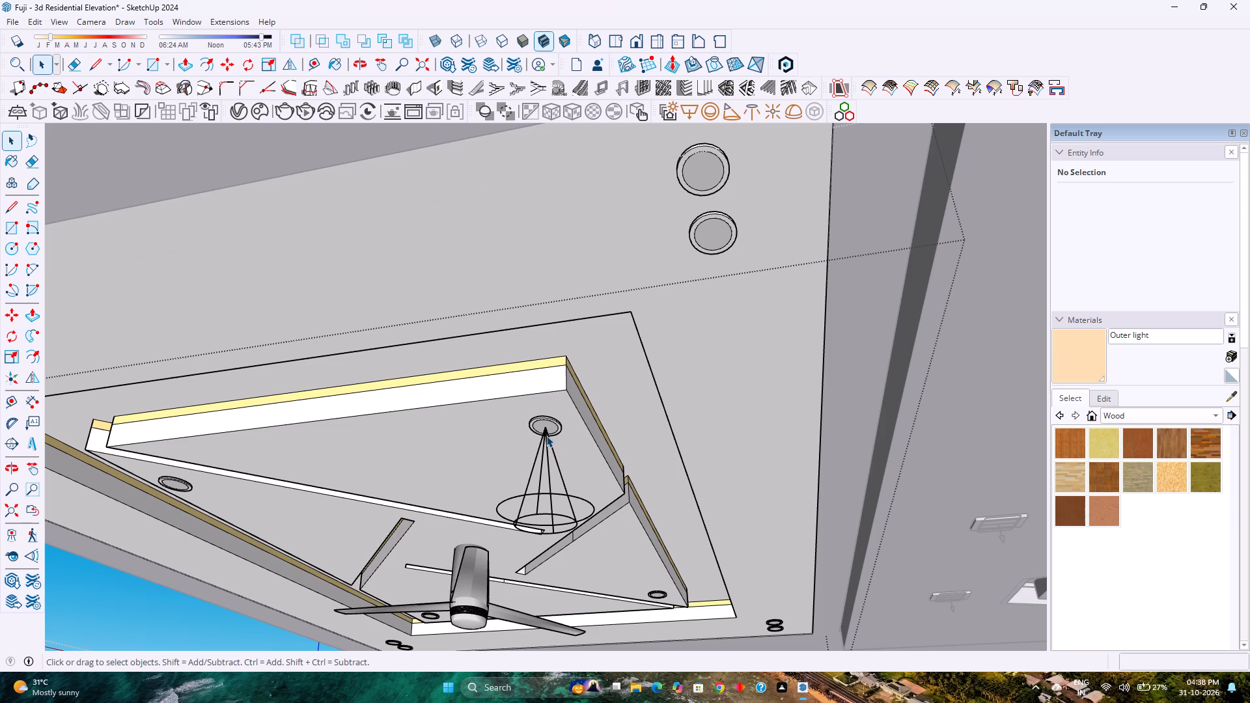
double_click(544, 435)
scroll(544, 435, "up", 3)
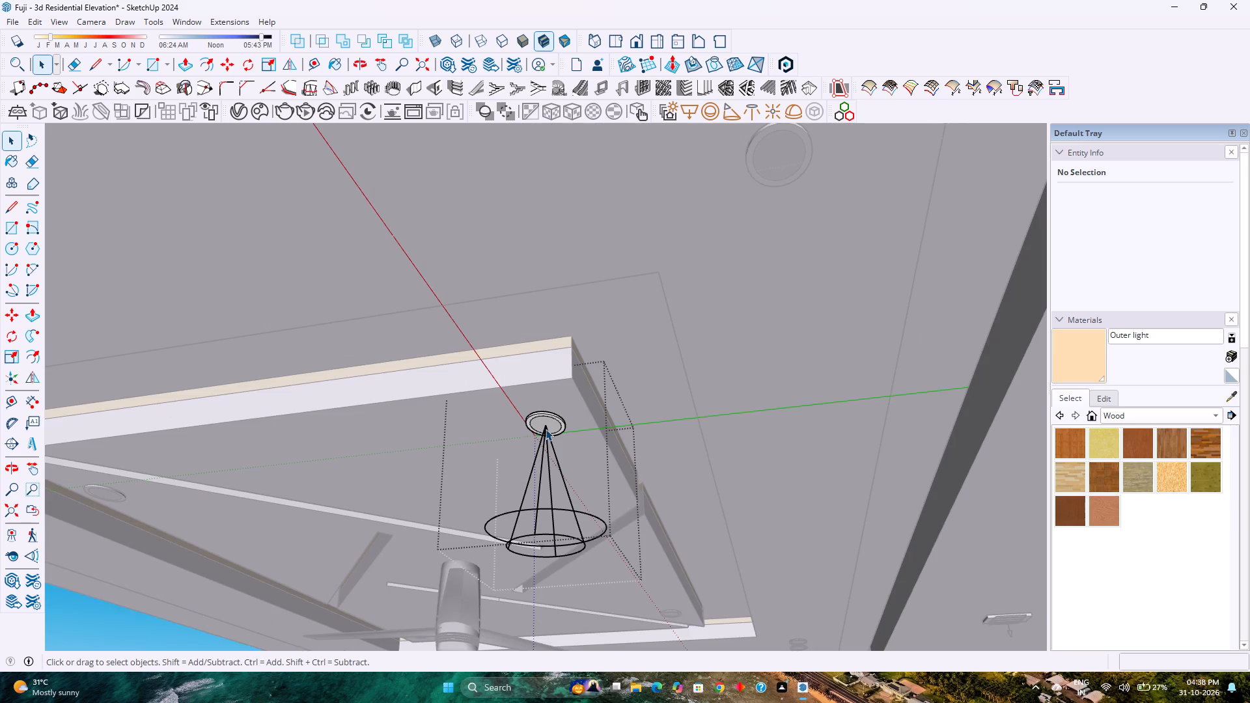
left_click(546, 429)
scroll(546, 431, "up", 8)
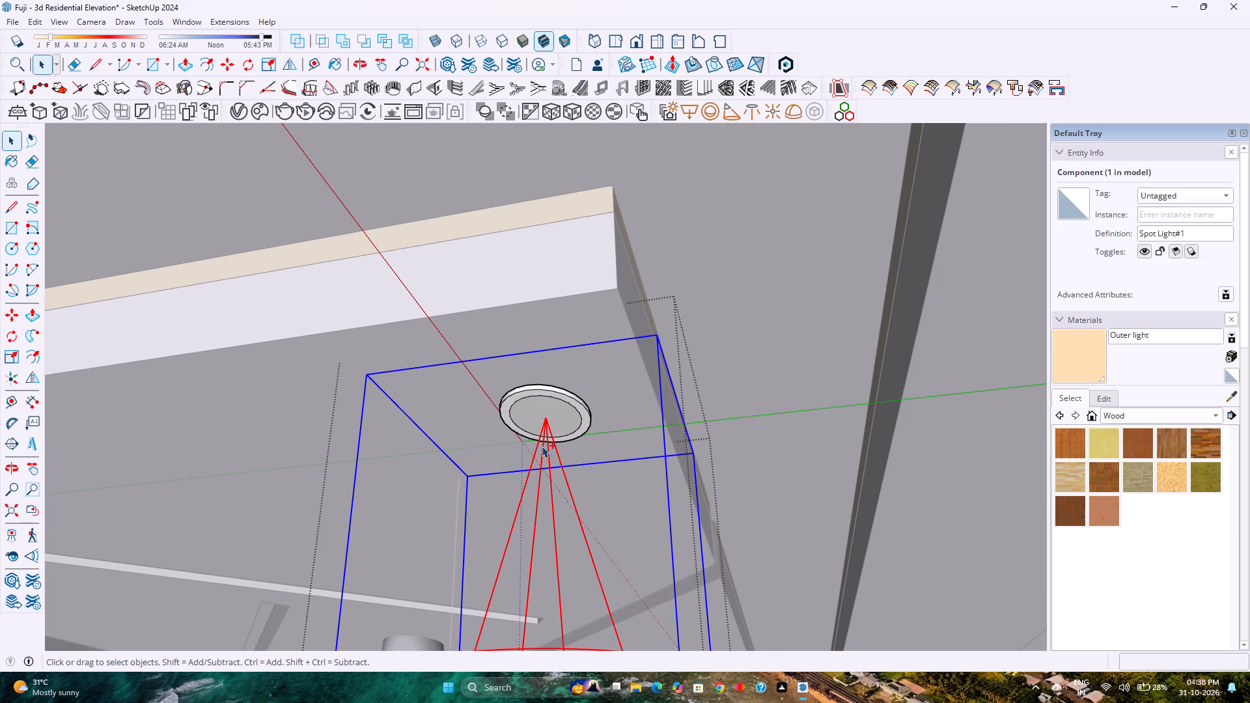
key("ctrl+c")
key("Escape")
Paste the copied spot light inside the outer of the two downlights at the ceiling's corner.
scroll(542, 463, "down", 18)
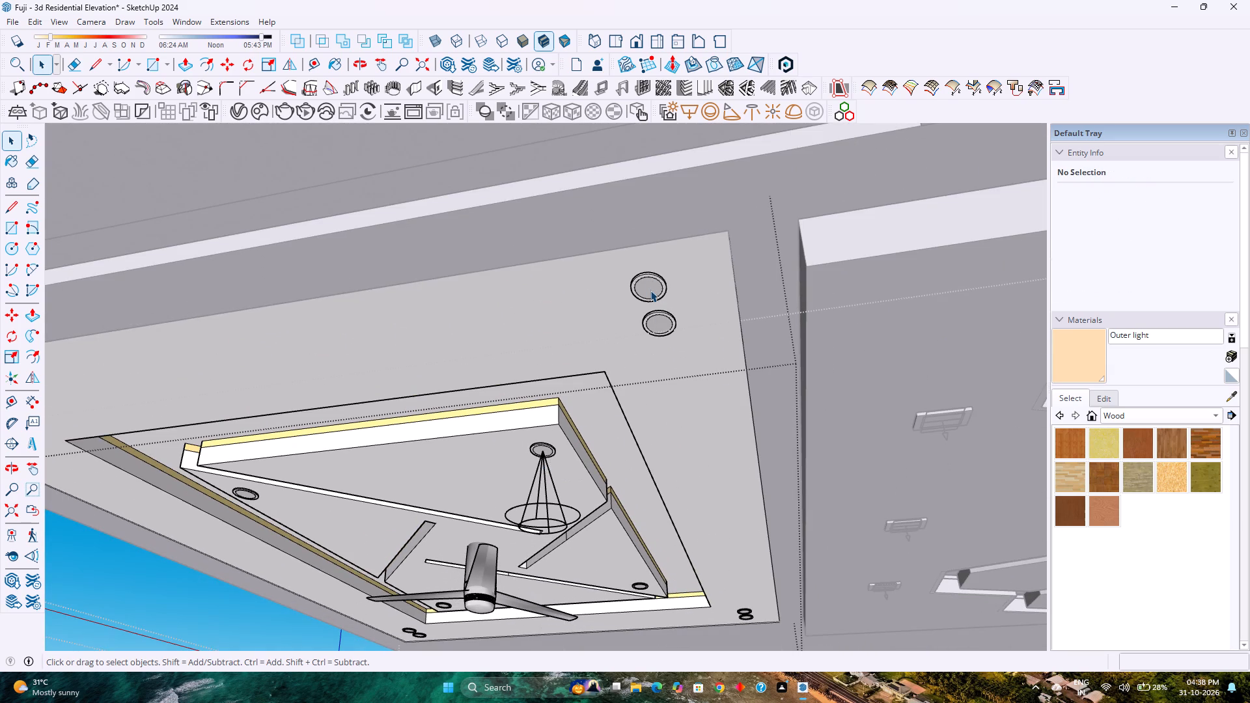
double_click(650, 290)
scroll(650, 290, "up", 8)
left_click(650, 291)
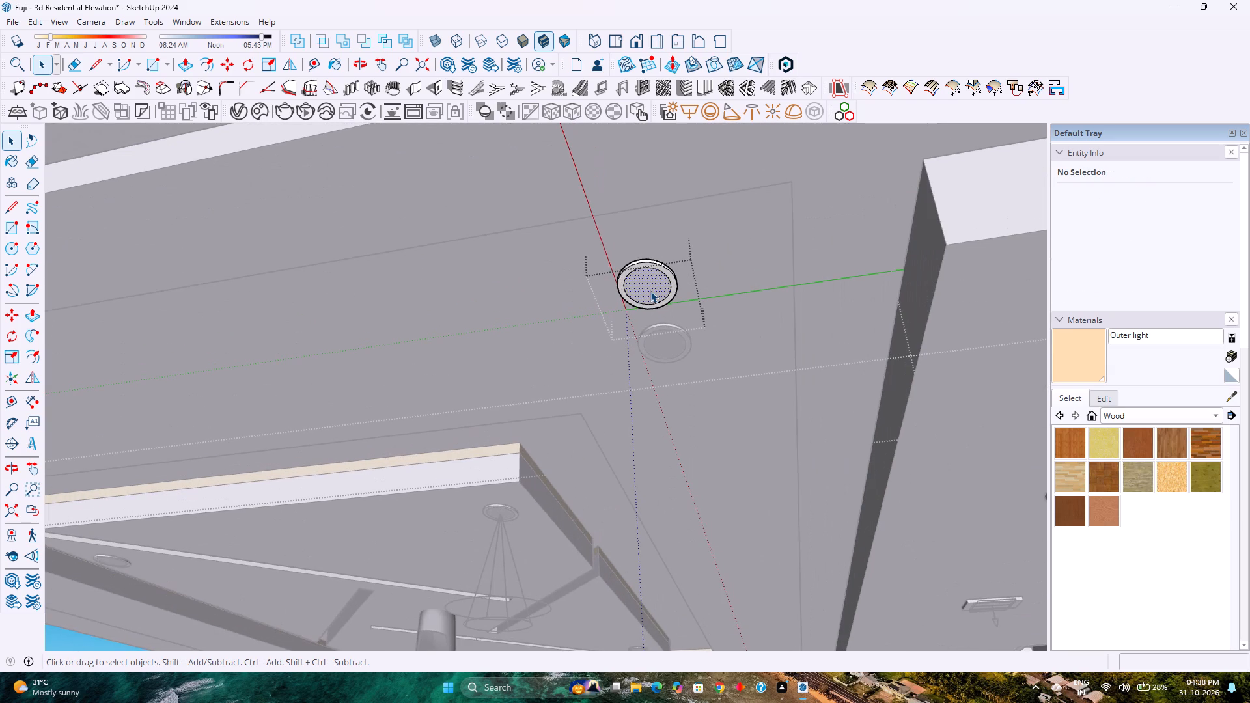
key("ctrl+v")
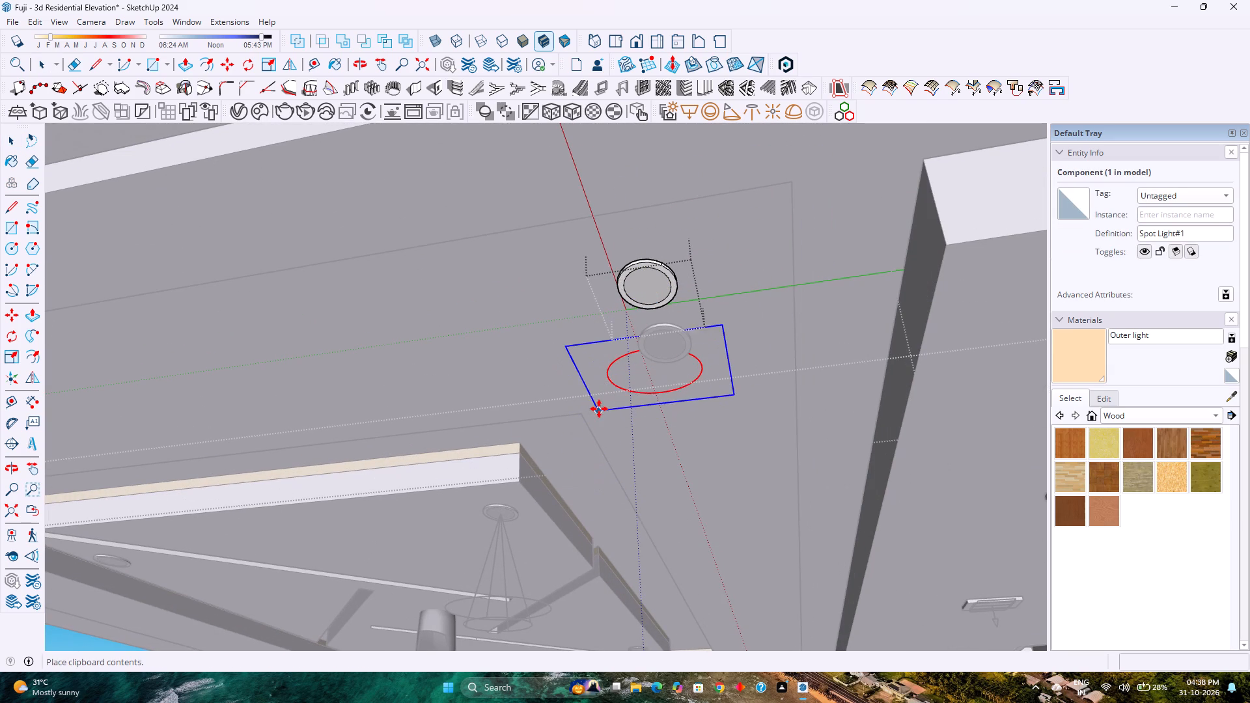
left_click(599, 407)
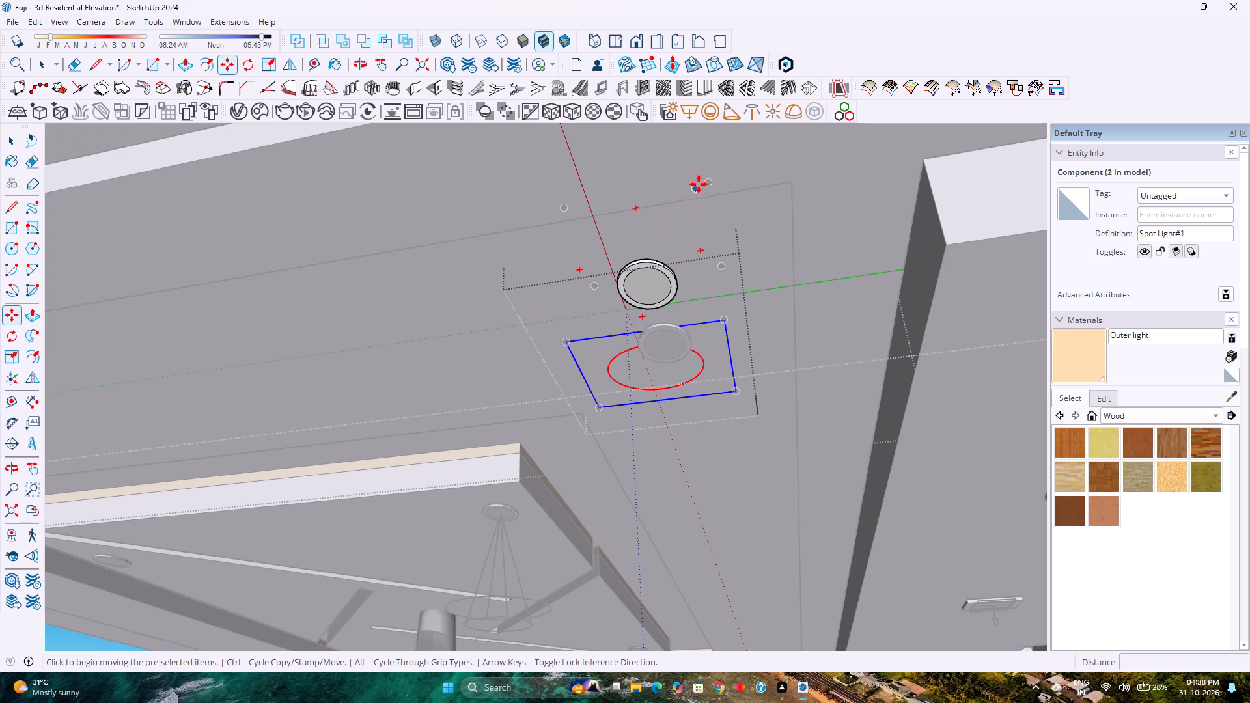
Lower the pasted spot light vertically by about 11", align it to the corner downlight, and centre its tip on the inner face.
left_click(710, 179)
key("Up")
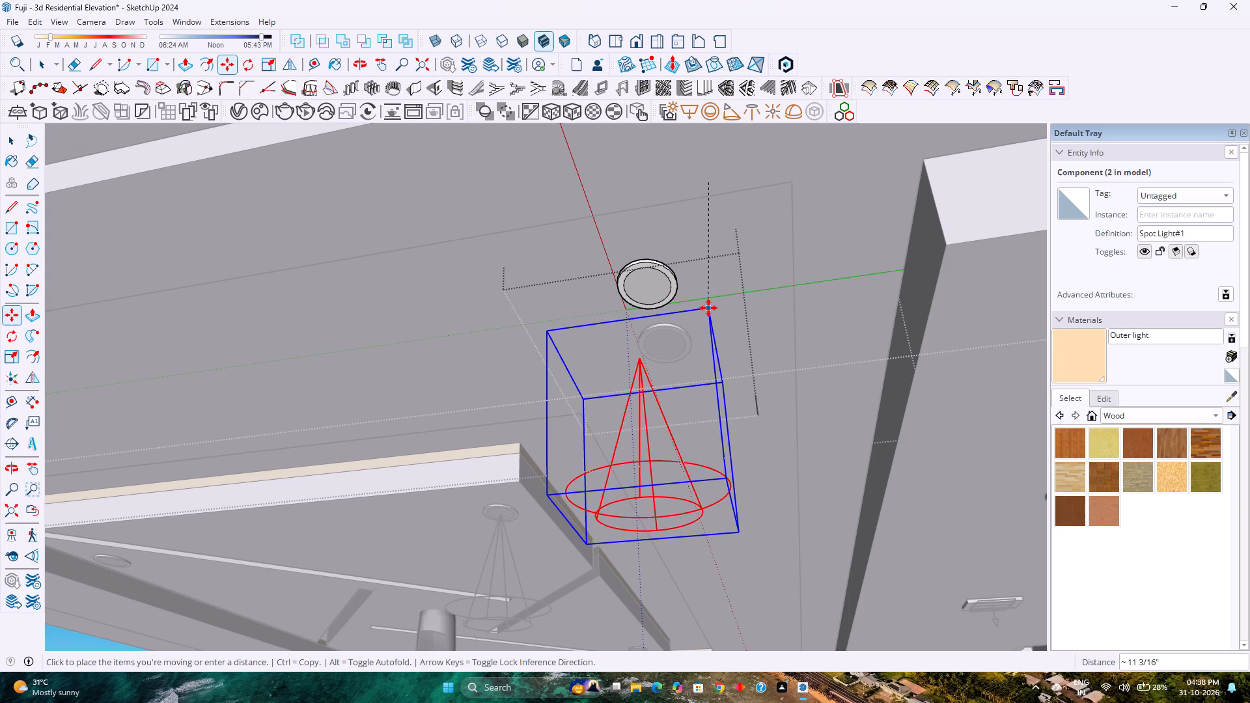
left_click(715, 351)
scroll(658, 368, "up", 3)
left_click(656, 369)
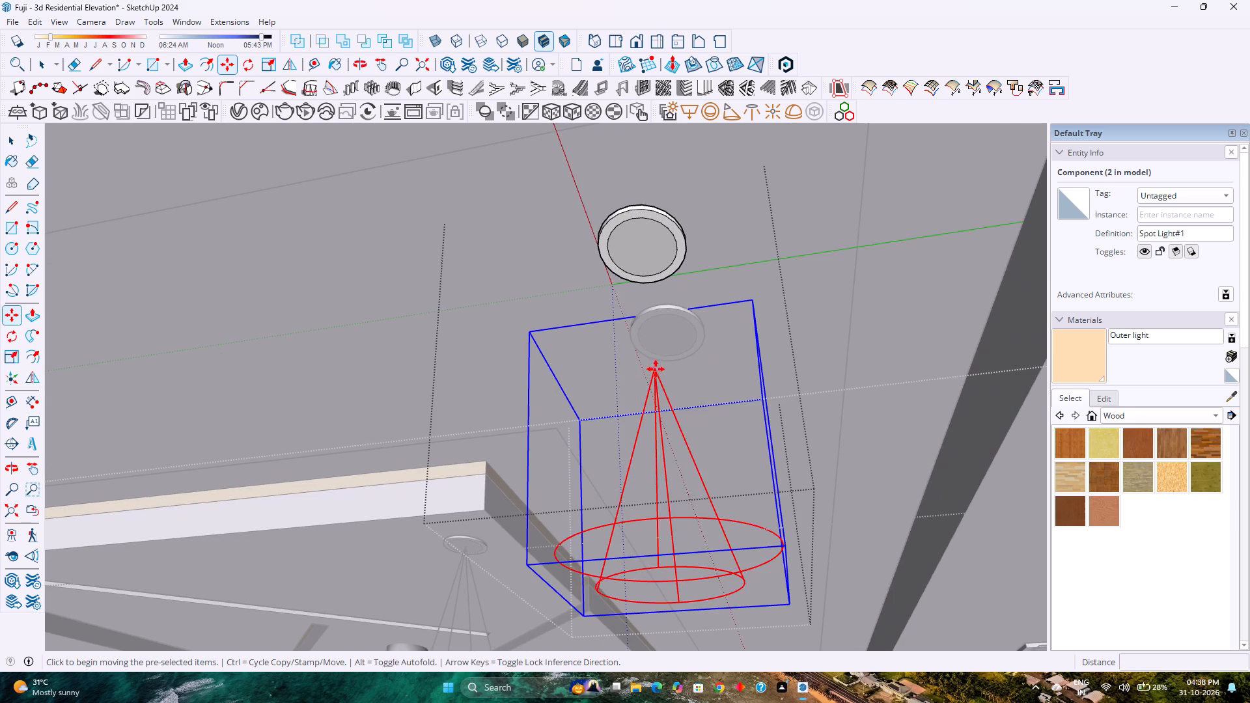
left_click(642, 274)
scroll(642, 274, "up", 8)
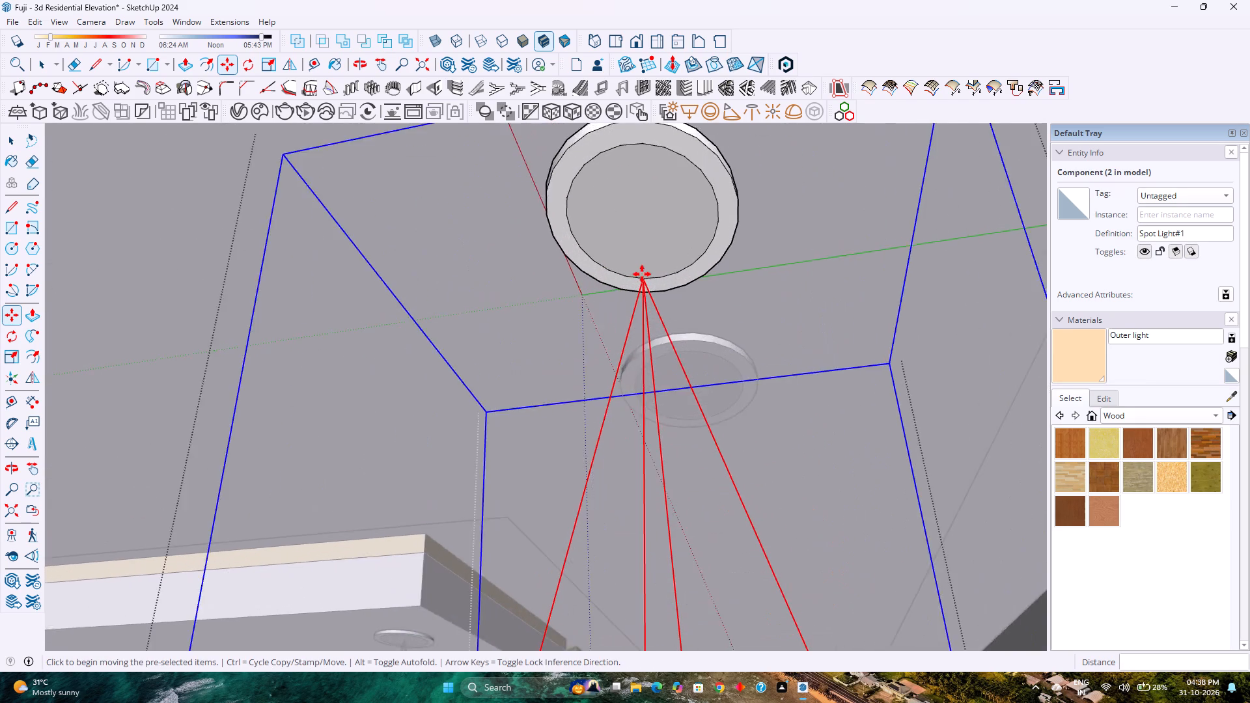
scroll(642, 274, "up", 3)
left_click(641, 281)
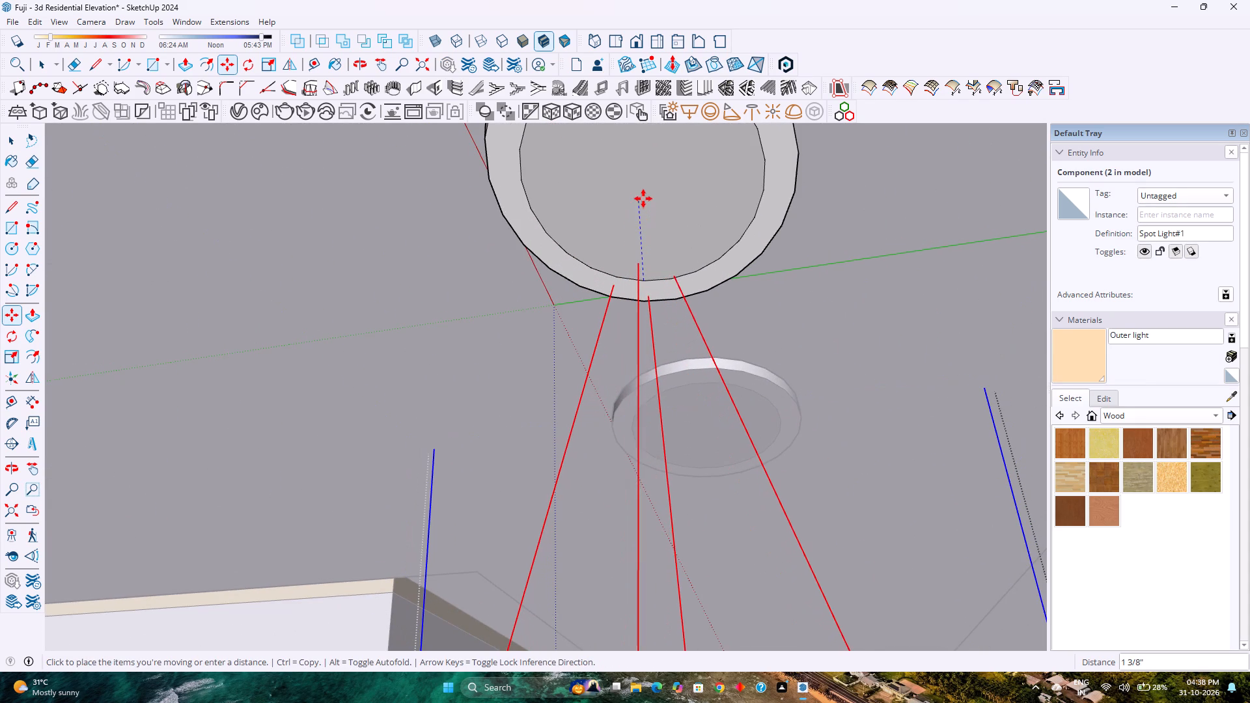
left_click(642, 189)
scroll(624, 277, "down", 4)
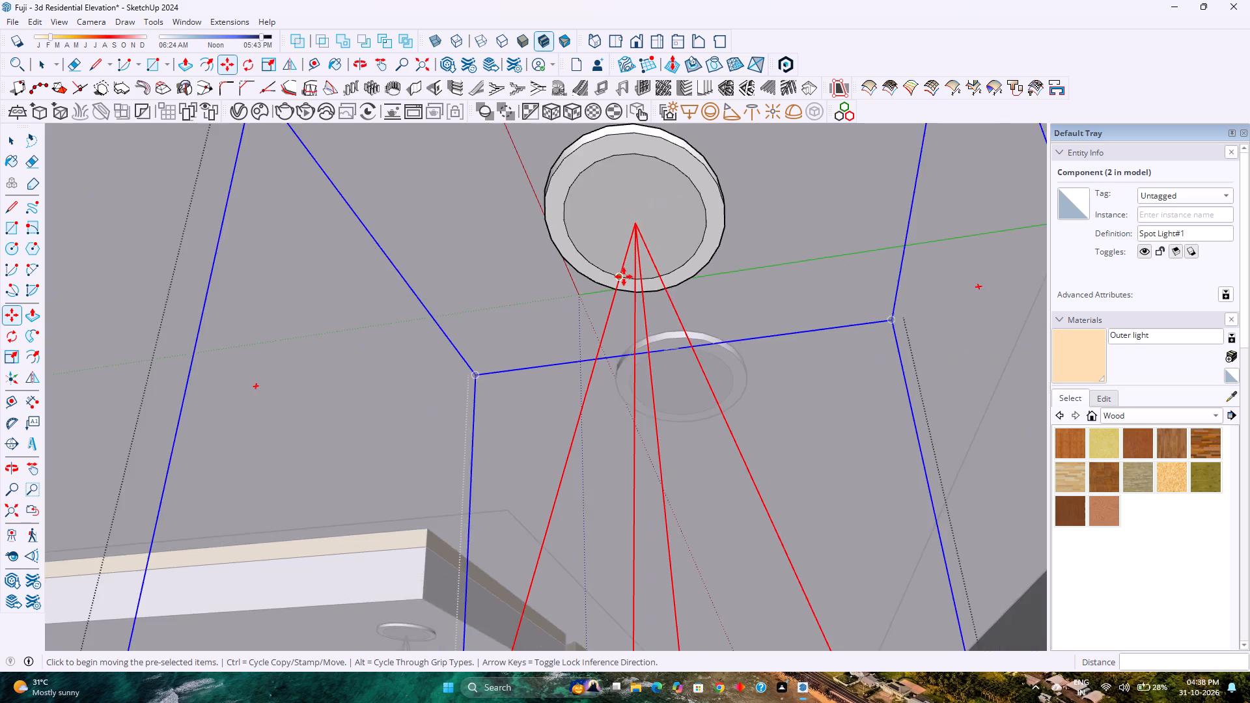
scroll(624, 277, "down", 16)
key("space")
scroll(619, 296, "down", 2)
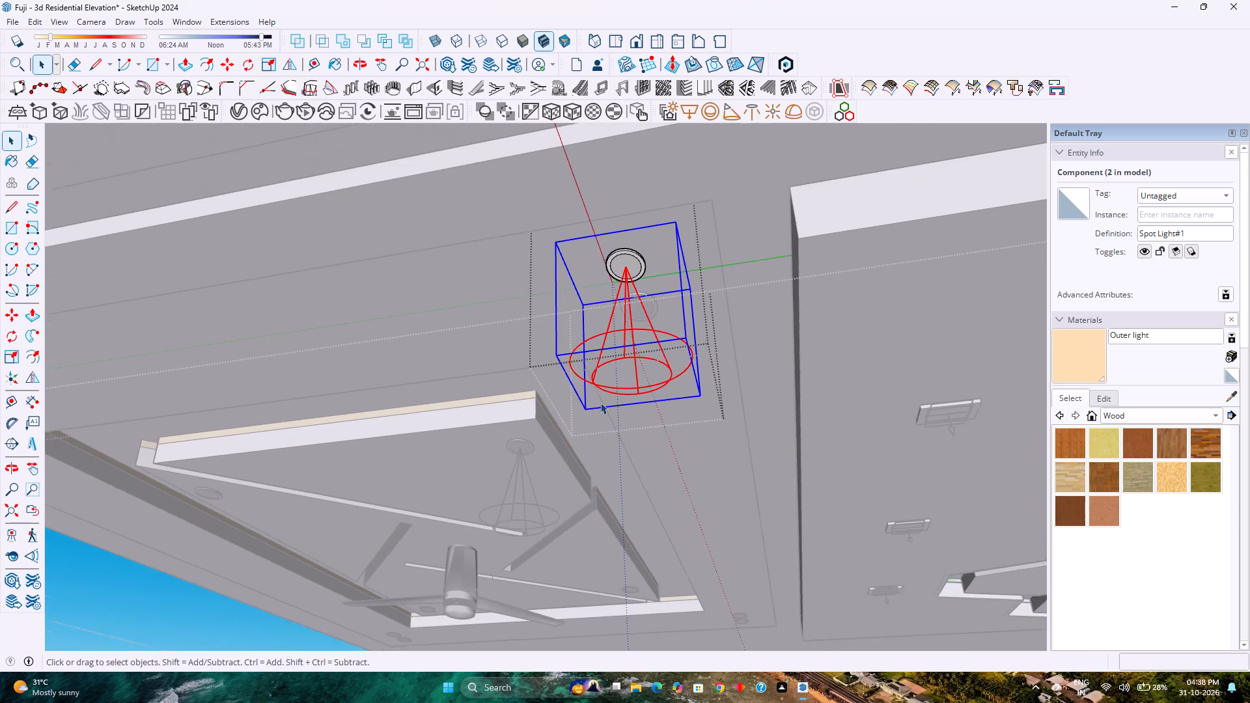
key("Escape")
Paste the copied spot light inside the inner of the two downlights at the false ceiling's corner.
scroll(624, 497, "down", 2)
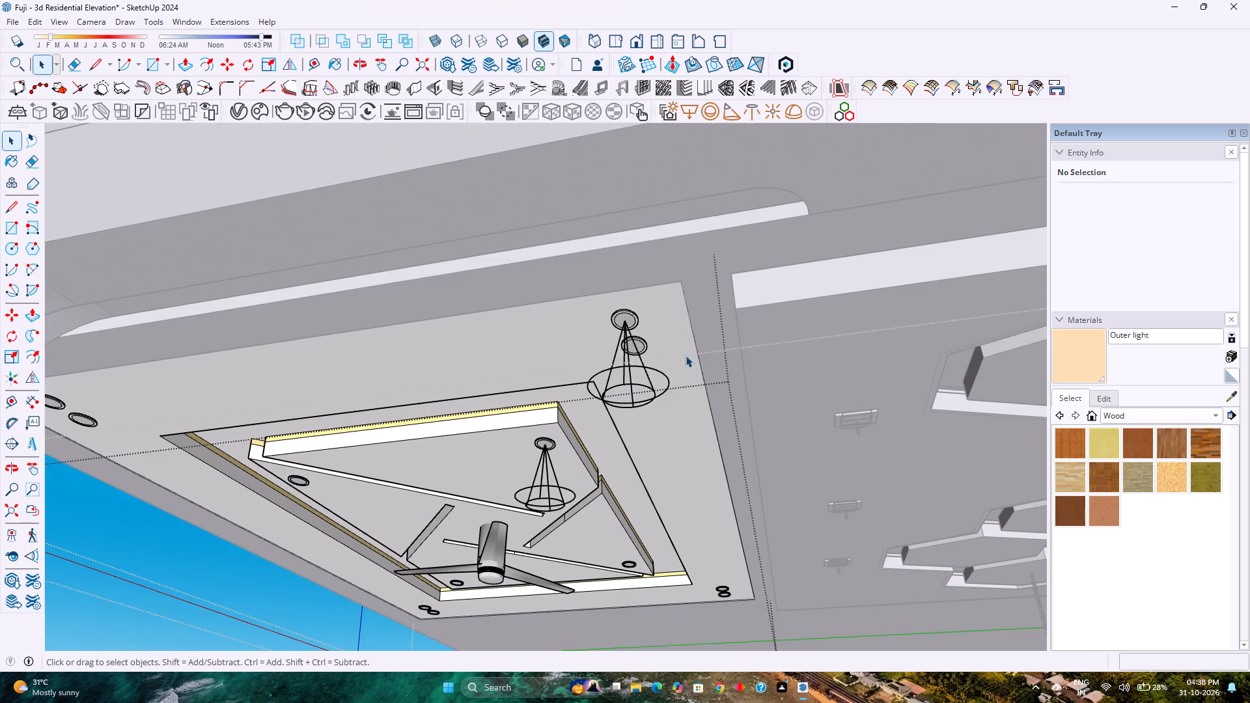
scroll(686, 355, "up", 7)
middle_click(664, 353)
middle_click_drag(662, 353, 577, 385)
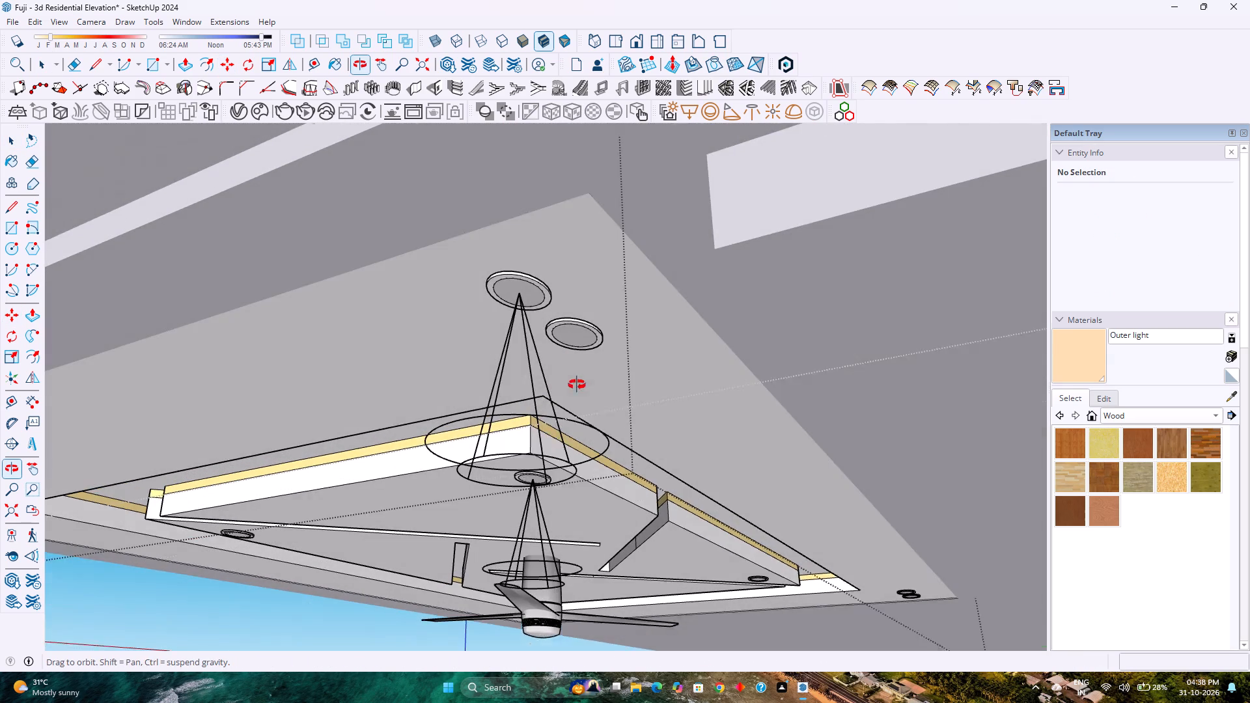
middle_click_drag(577, 385, 577, 384)
scroll(577, 349, "up", 4)
double_click(577, 328)
scroll(577, 328, "up", 2)
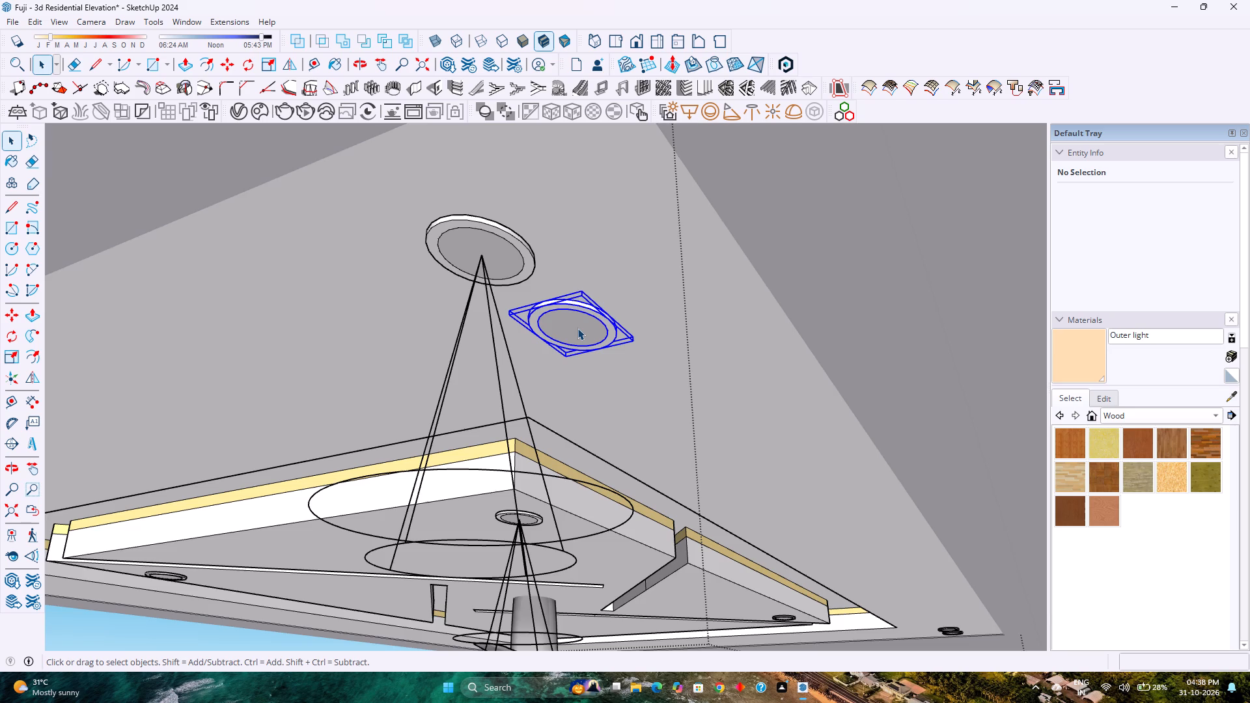
scroll(577, 328, "up", 1)
left_click(577, 328)
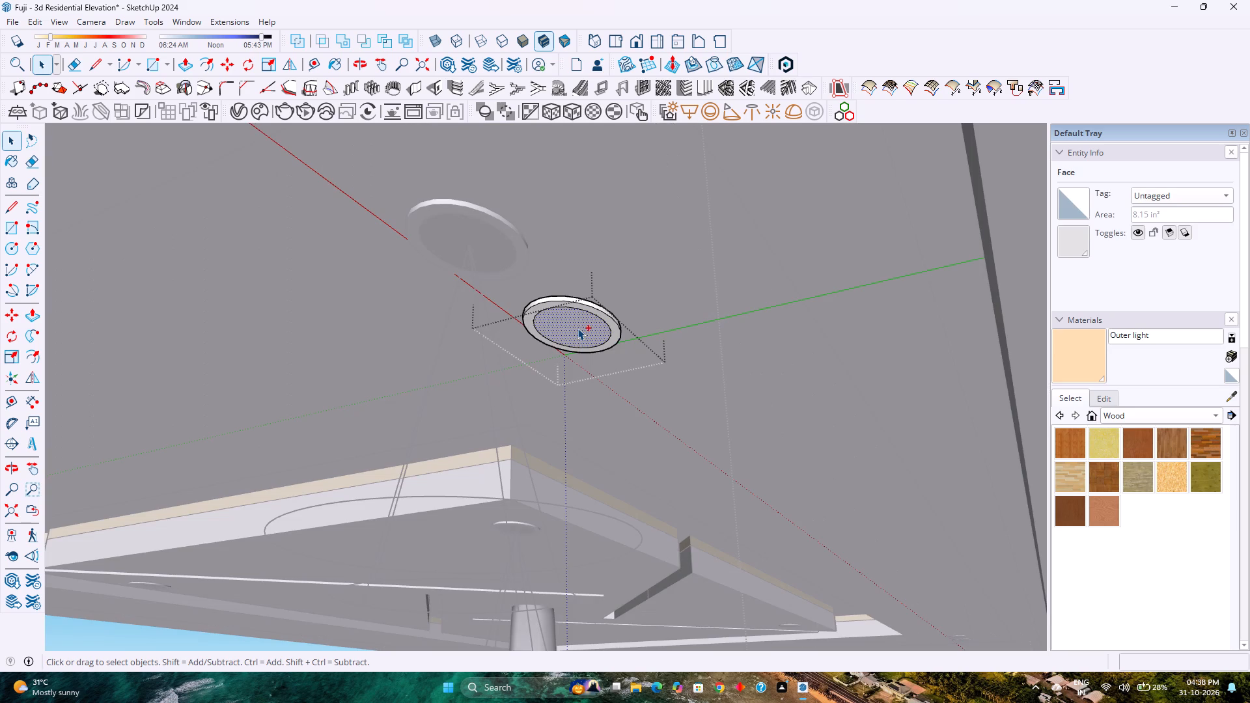
key("ctrl+v")
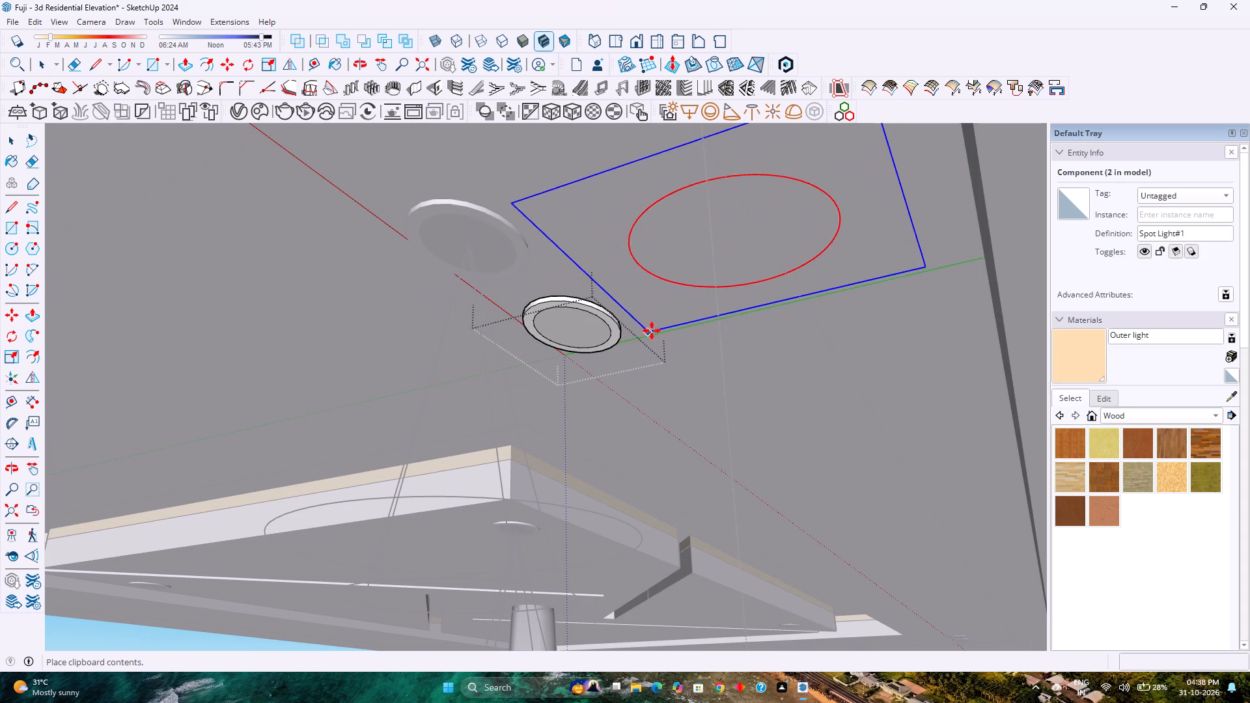
left_click(655, 329)
Lower the pasted spot light vertically by about 11", centre its tip on the inner corner downlight's round face, and leave the component.
scroll(600, 417, "down", 8)
middle_click(594, 419)
middle_click(594, 419)
middle_click(596, 419)
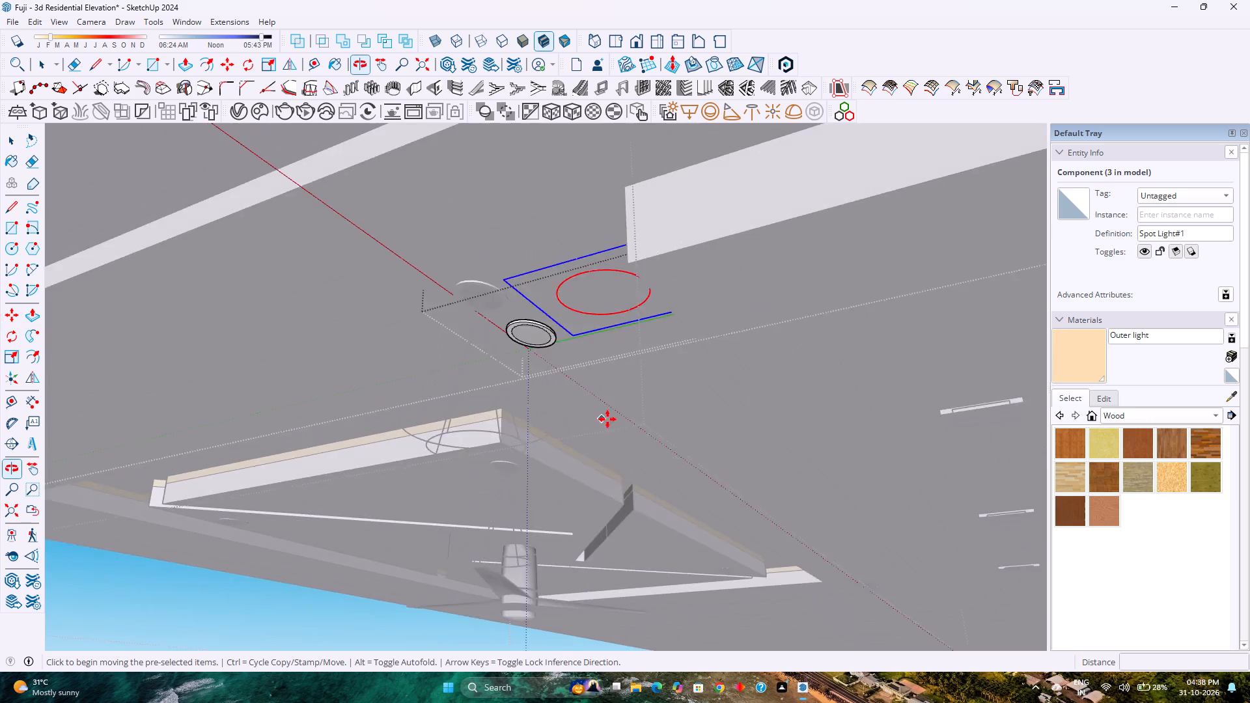
middle_click_drag(611, 419, 737, 432)
middle_click(737, 432)
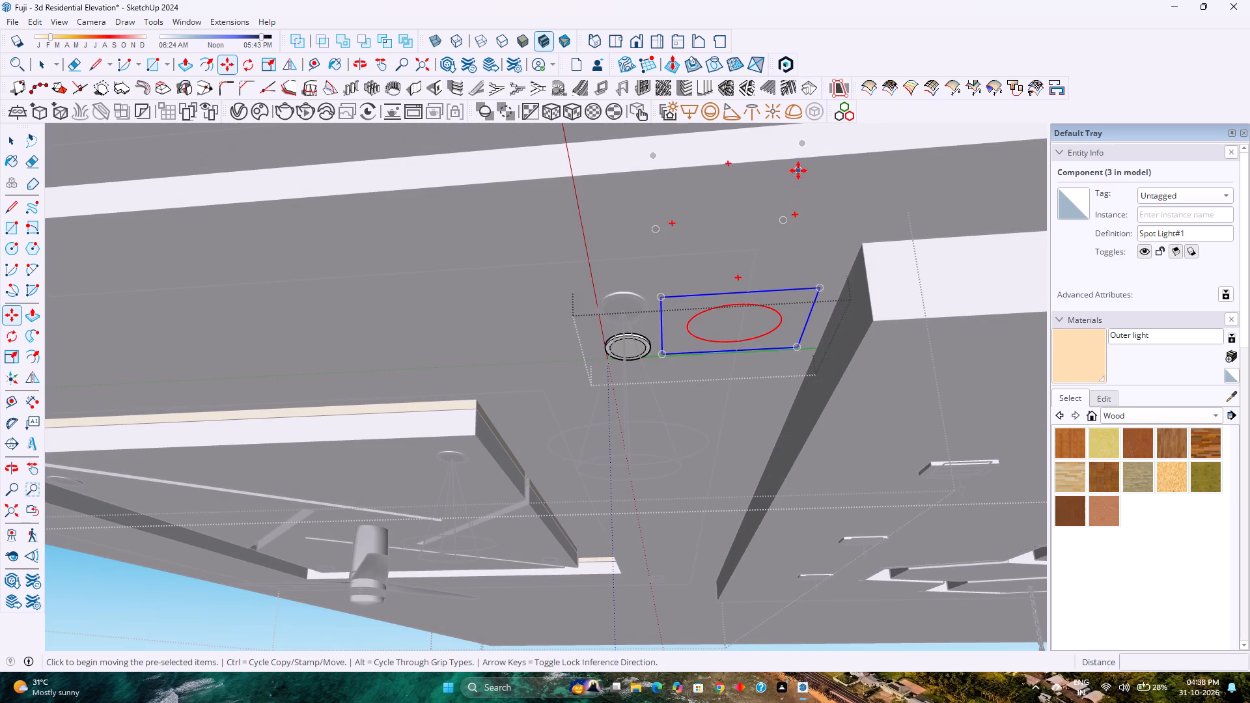
left_click(806, 147)
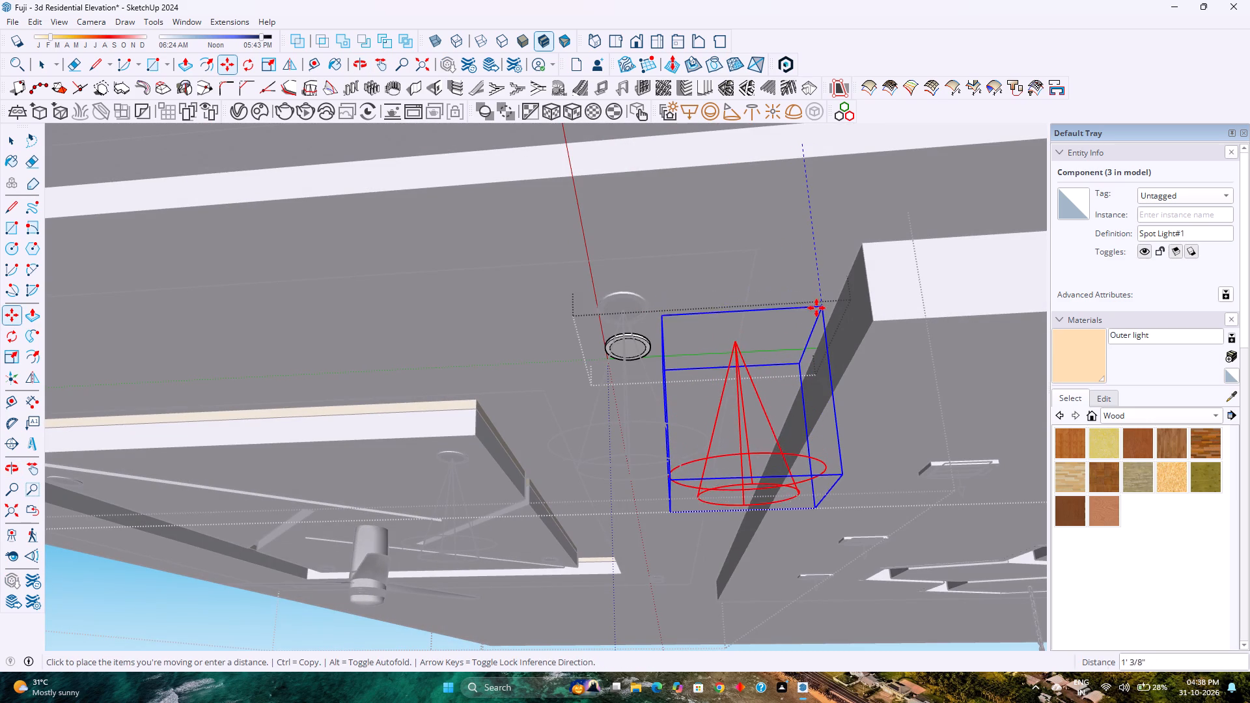
left_click(816, 293)
left_click(734, 323)
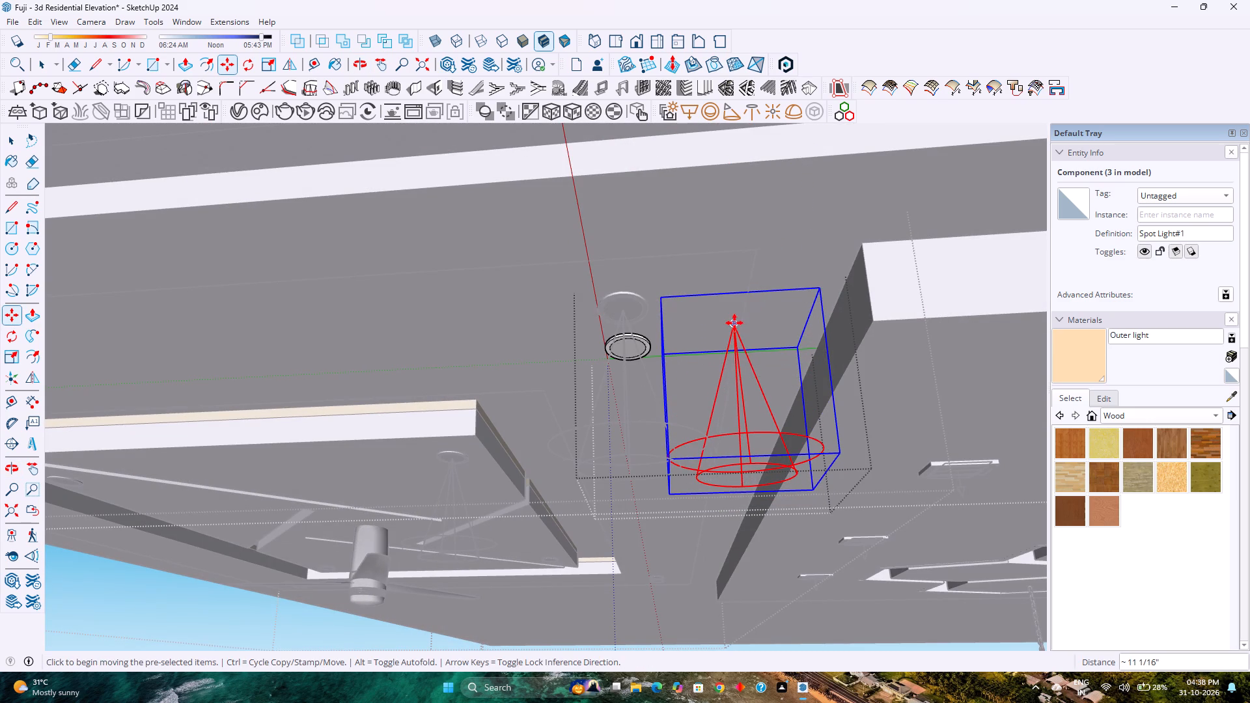
scroll(622, 351, "up", 16)
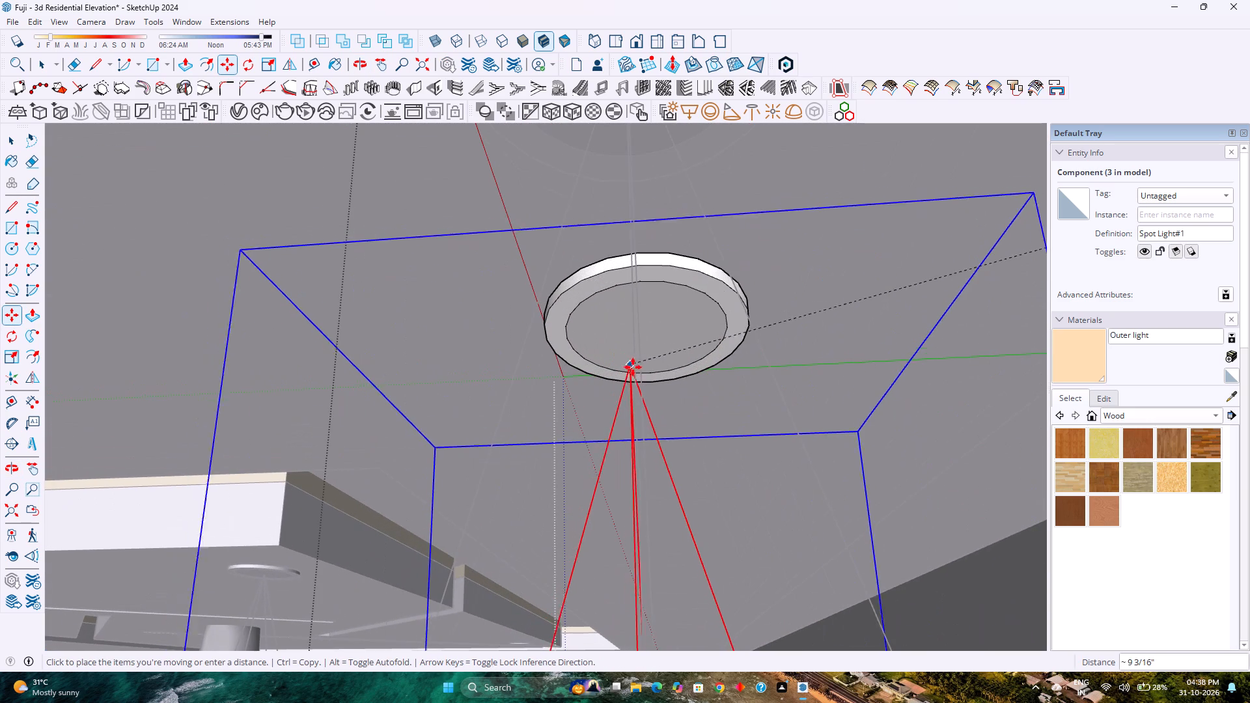
scroll(651, 346, "up", 4)
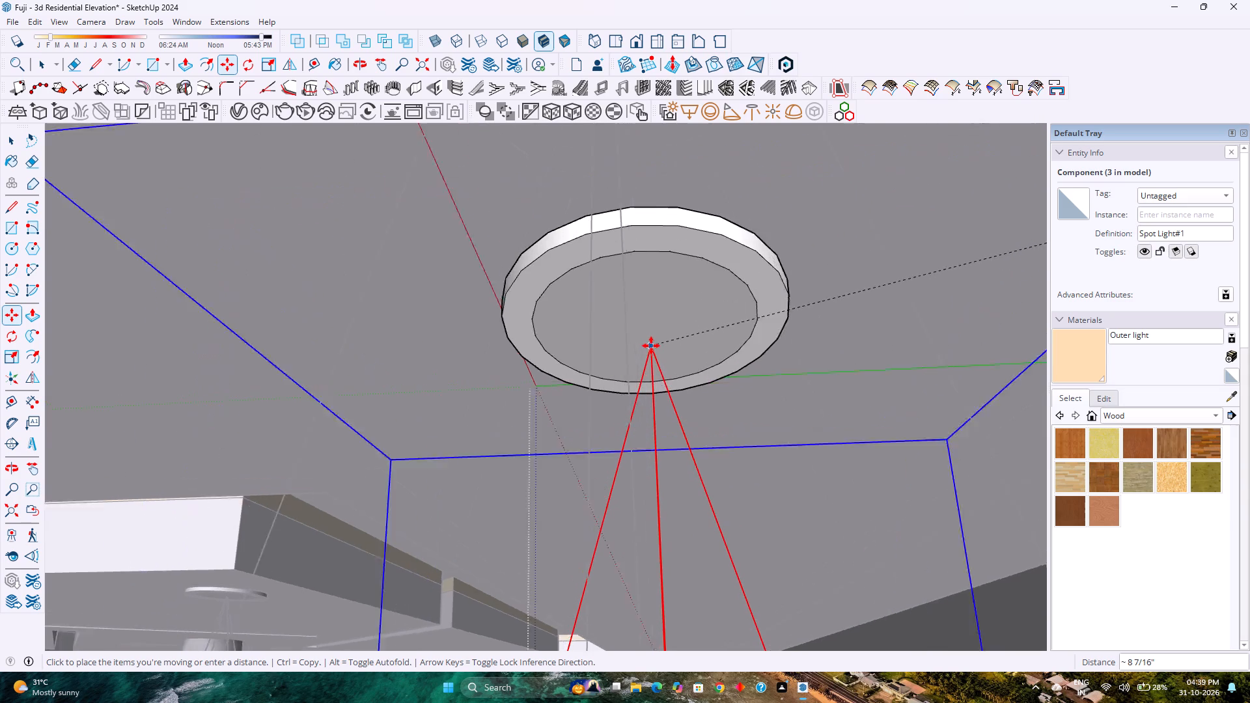
middle_click(651, 346)
middle_click_drag(649, 346, 564, 330)
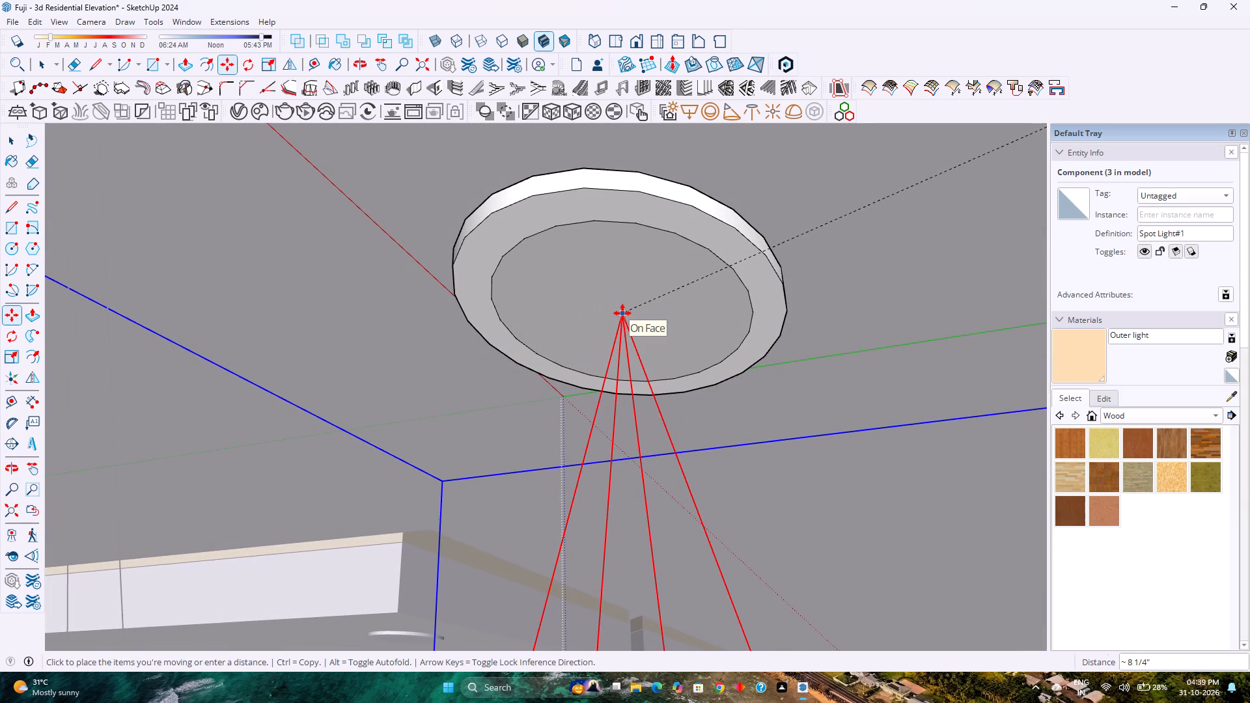
scroll(622, 331, "up", 5)
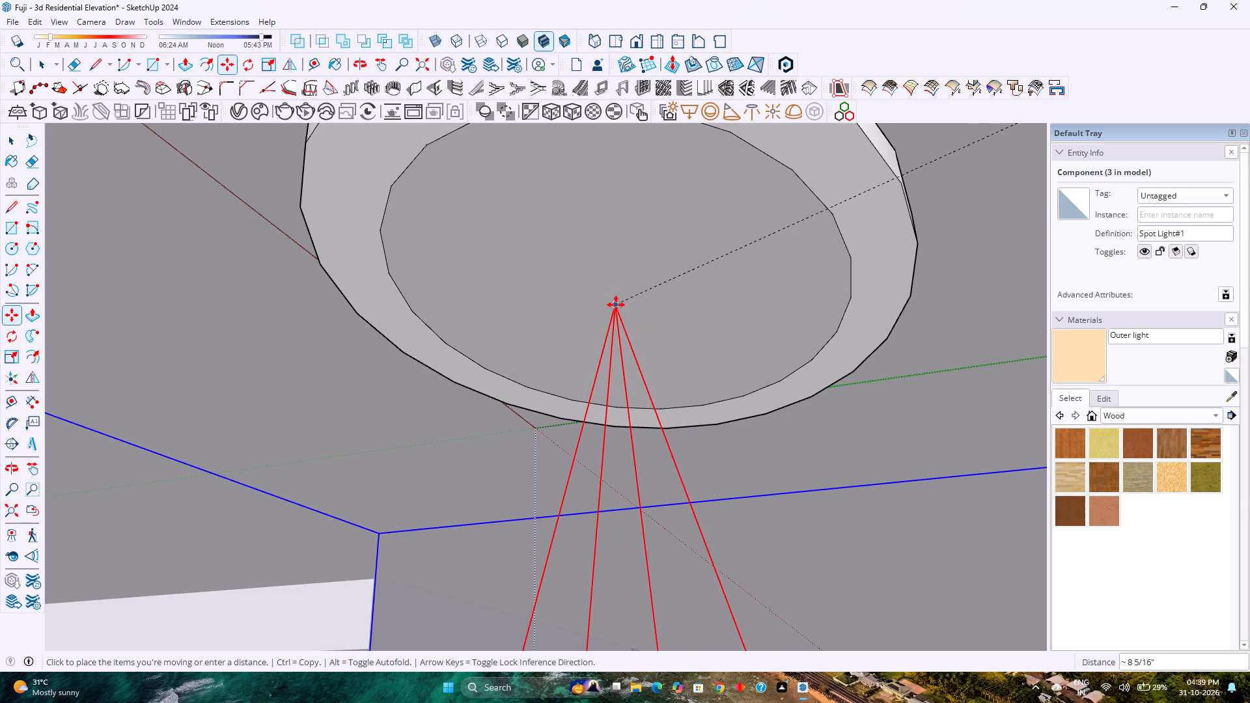
left_click(623, 311)
scroll(621, 351, "down", 3)
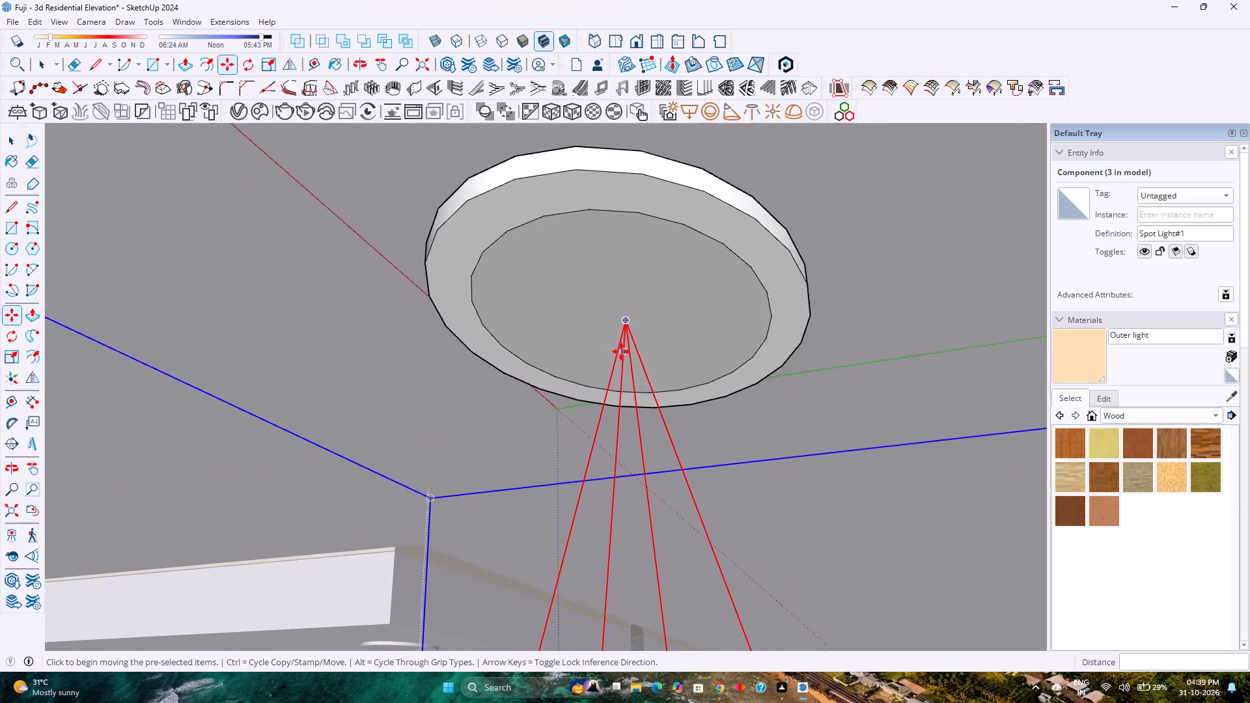
scroll(621, 351, "down", 18)
key("space")
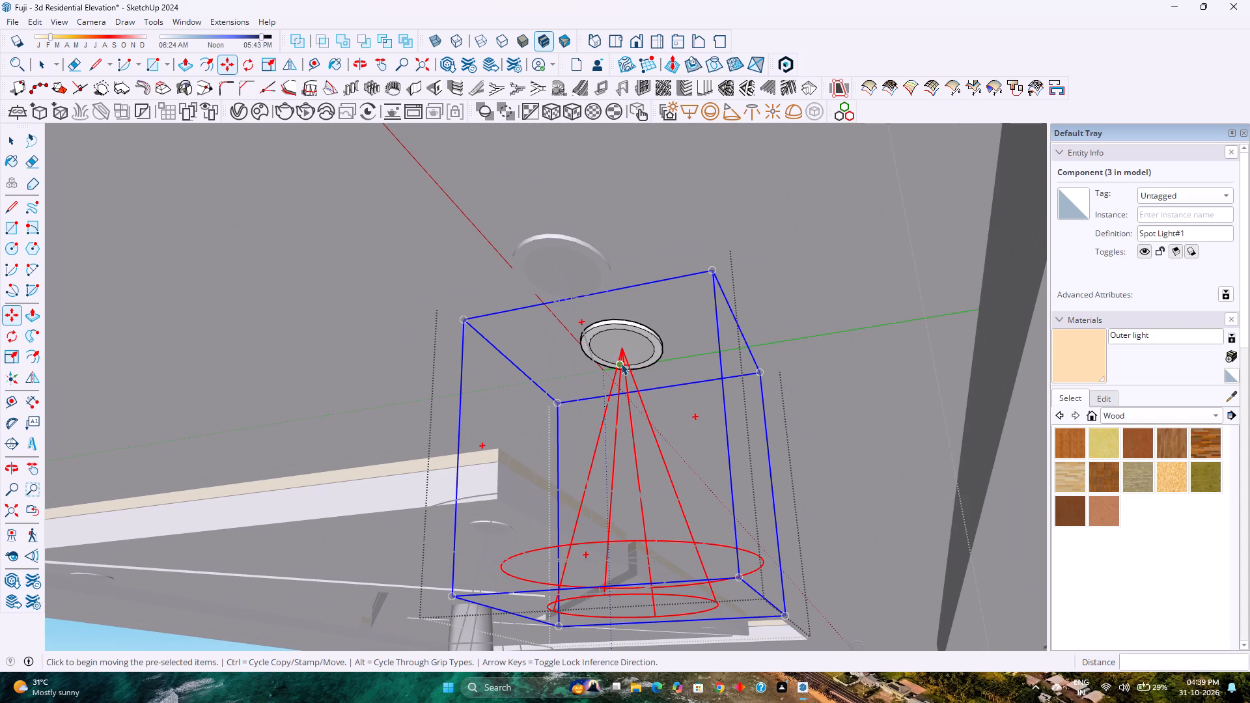
scroll(621, 363, "down", 20)
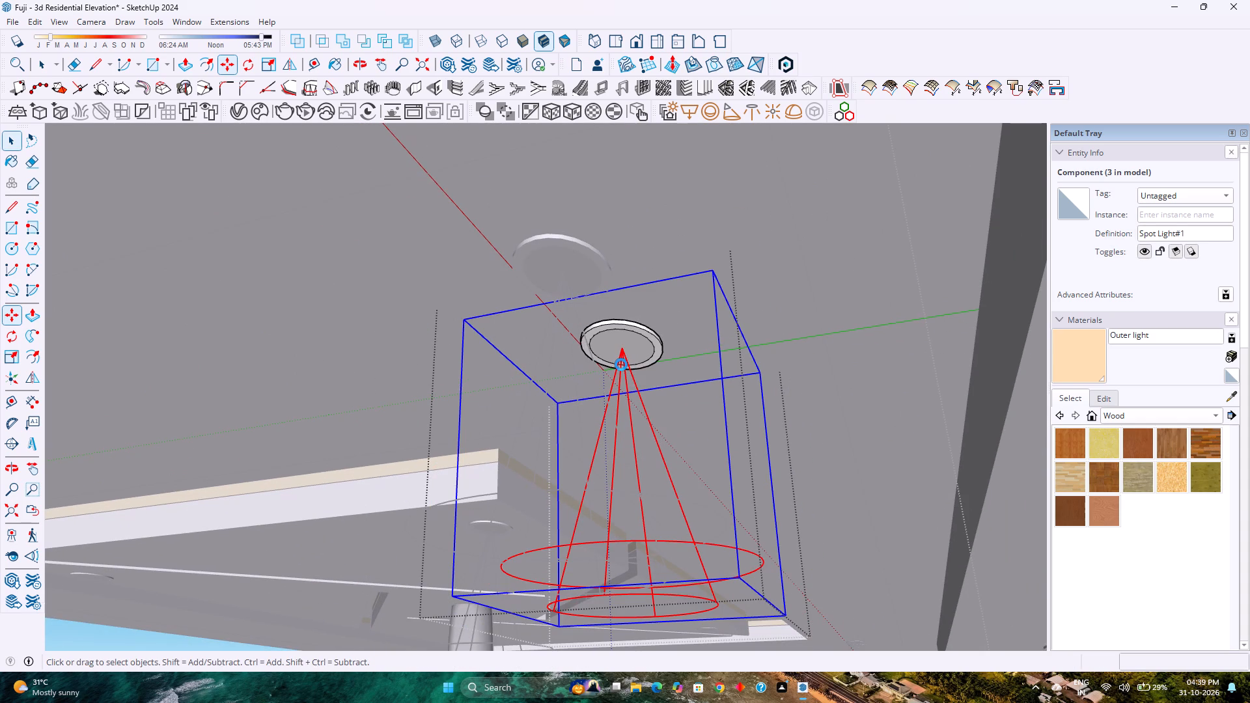
scroll(621, 365, "down", 17)
scroll(621, 368, "up", 3)
scroll(621, 368, "down", 16)
scroll(581, 404, "up", 3)
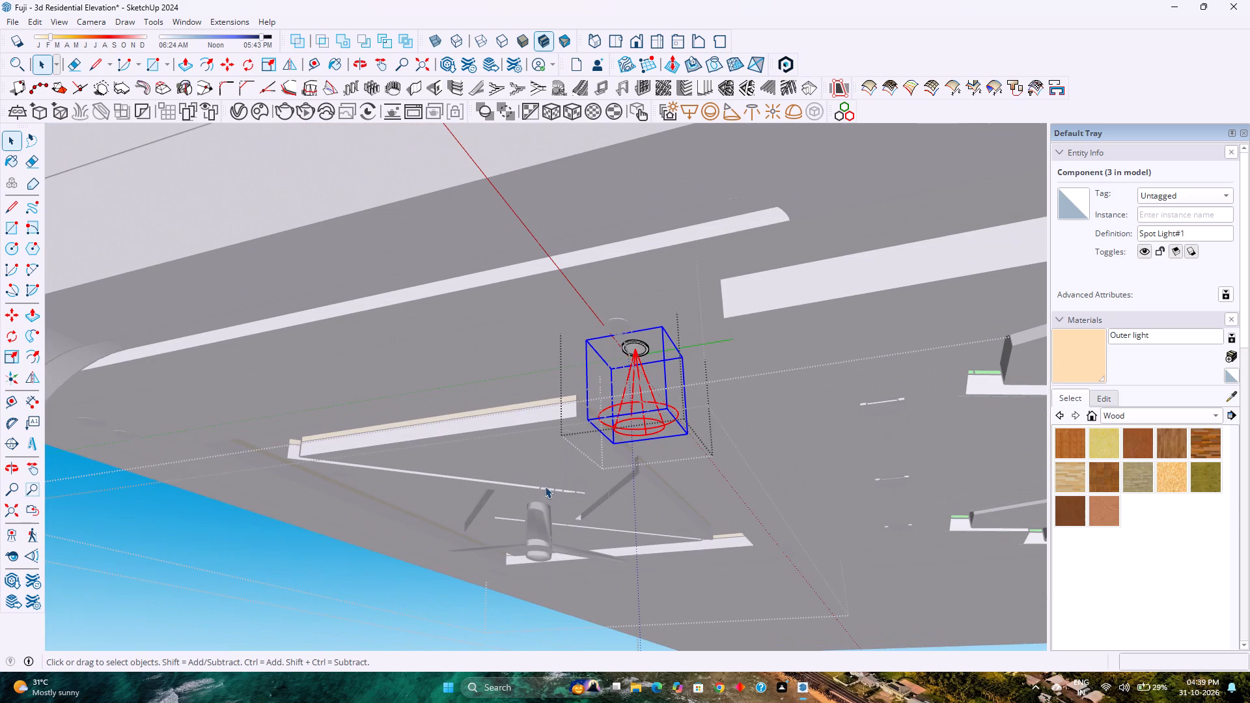
key("Escape")
Paste the copied spot light inside the unlit recessed downlight beside the long angled ceiling strip.
scroll(551, 476, "down", 3)
scroll(551, 476, "up", 8)
scroll(560, 479, "down", 5)
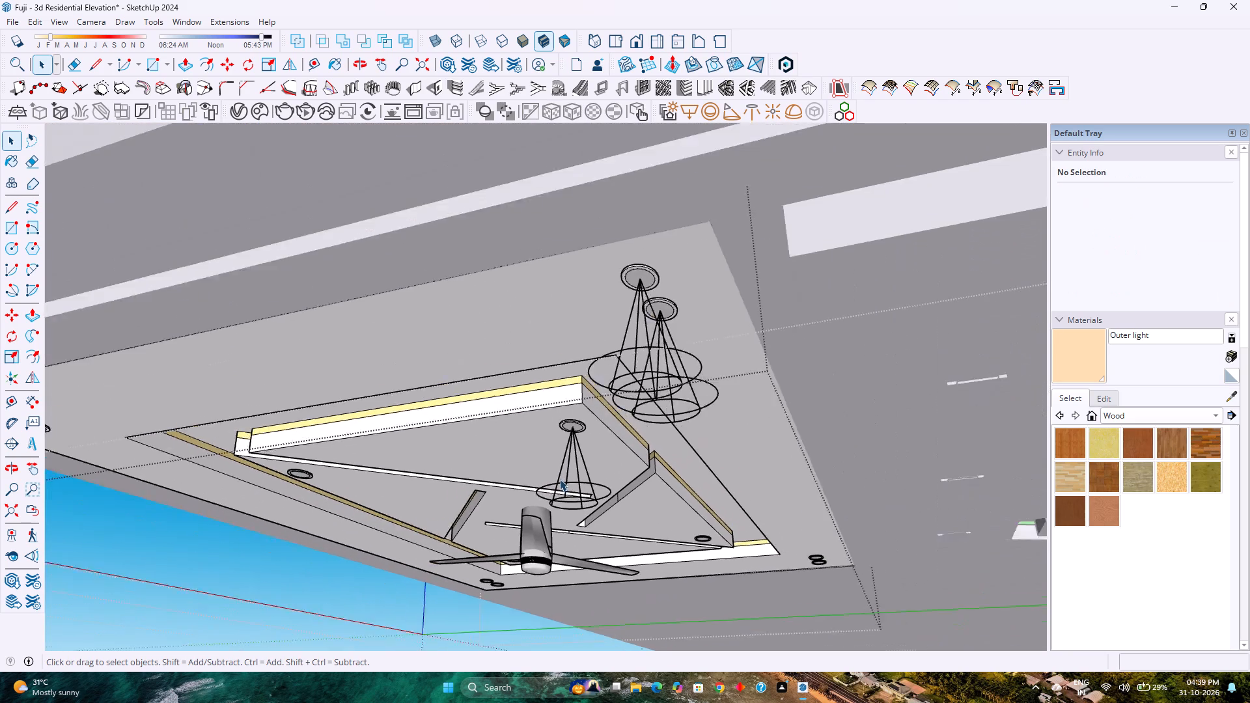
scroll(560, 479, "up", 1)
scroll(306, 488, "up", 11)
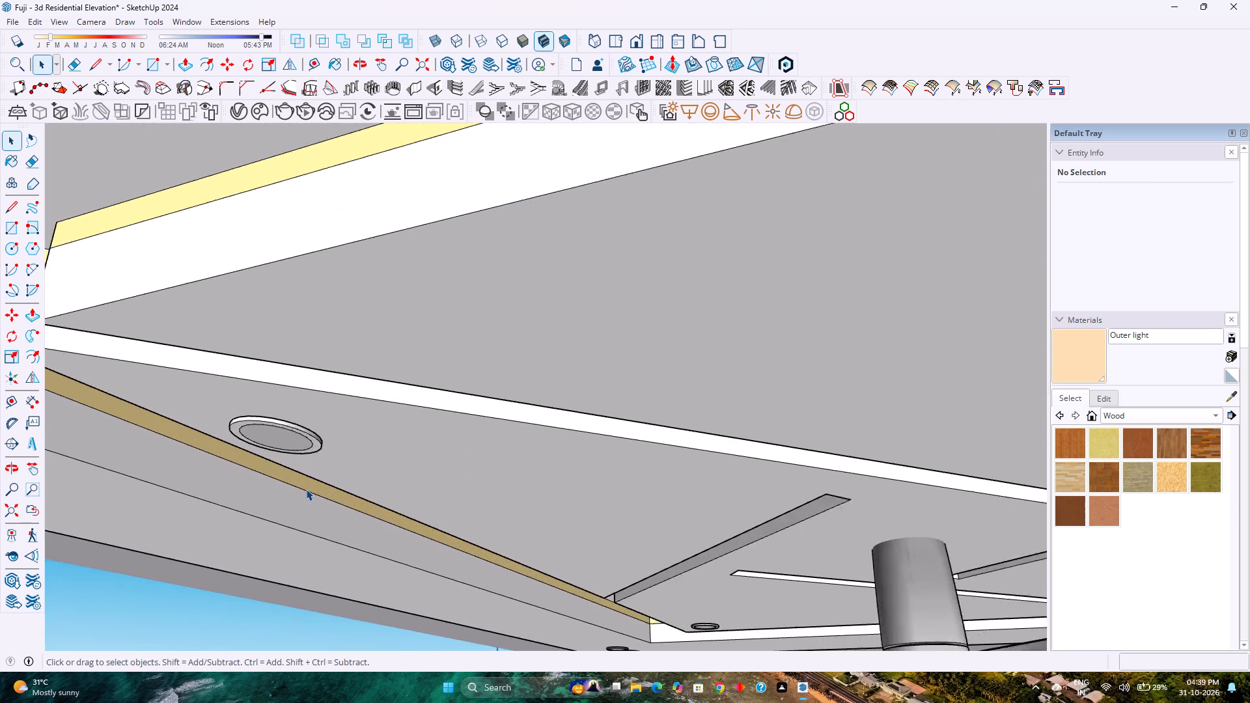
middle_click_drag(306, 488, 358, 446)
double_click(365, 361)
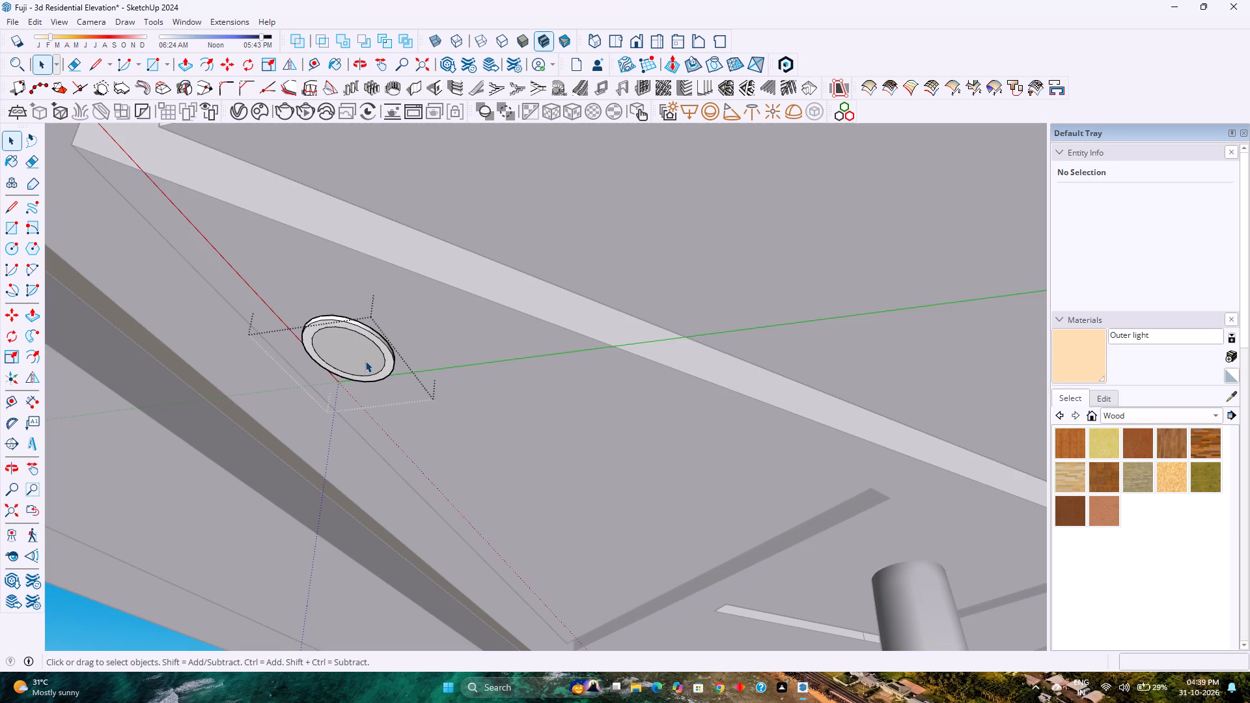
left_click(364, 360)
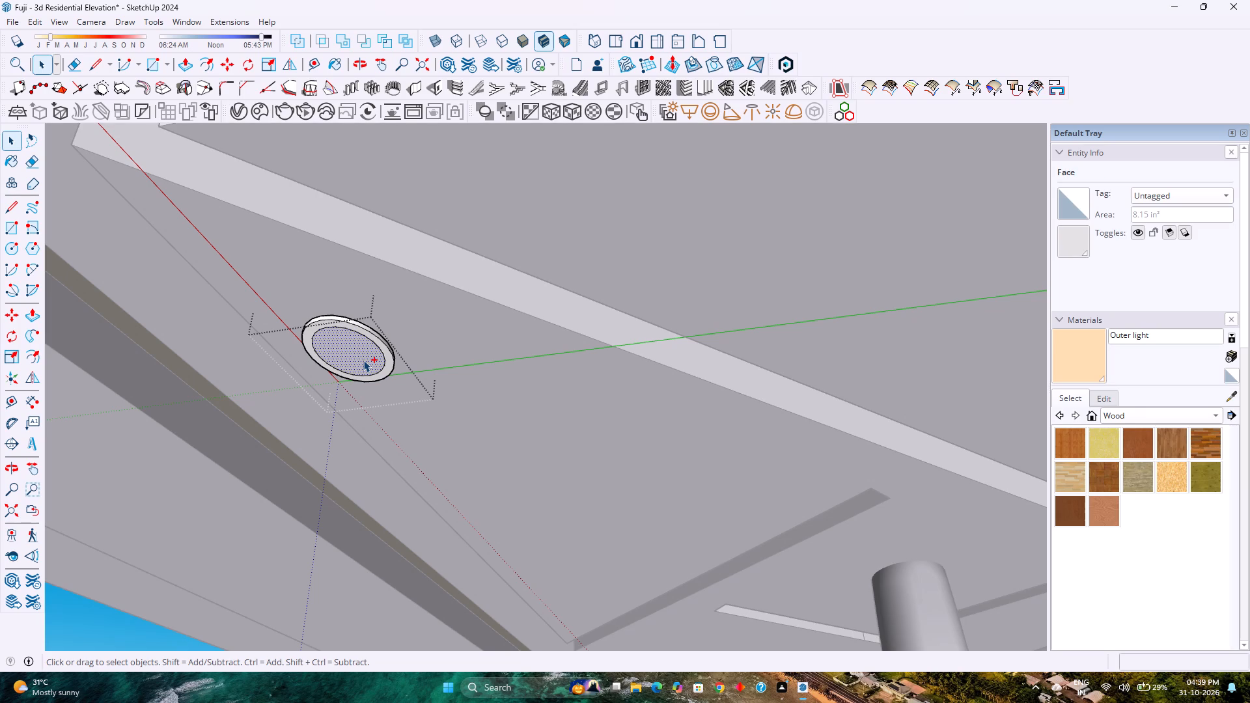
key("ctrl+v")
scroll(363, 363, "down", 4)
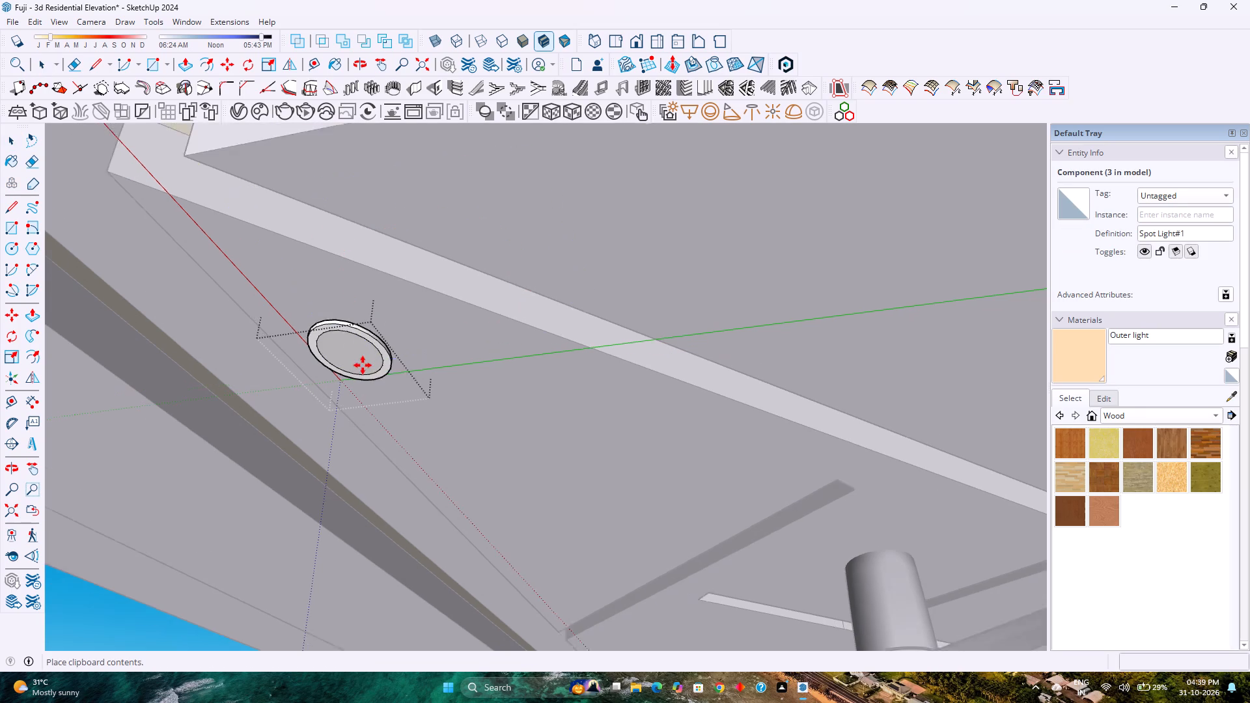
left_click(363, 365)
Lower the pasted spot light by about 11 1/4", centre its tip on the recessed downlight's round face, and leave the component.
scroll(467, 249, "down", 2)
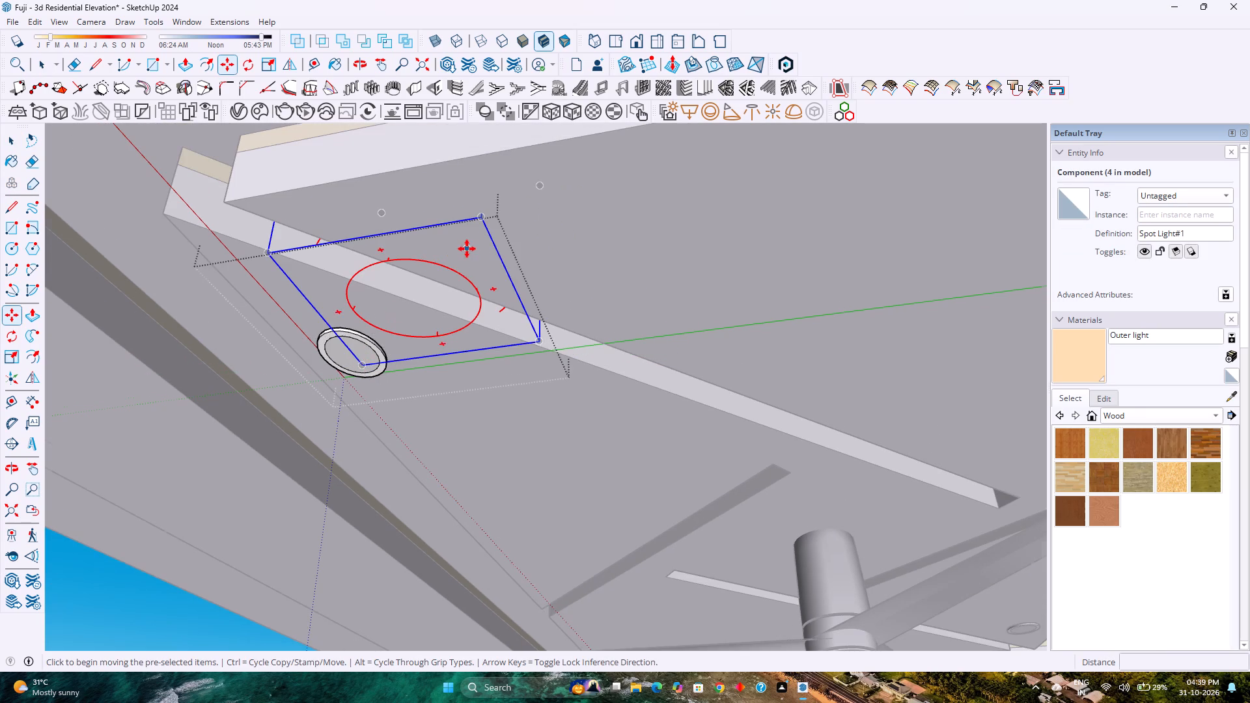
scroll(467, 249, "down", 6)
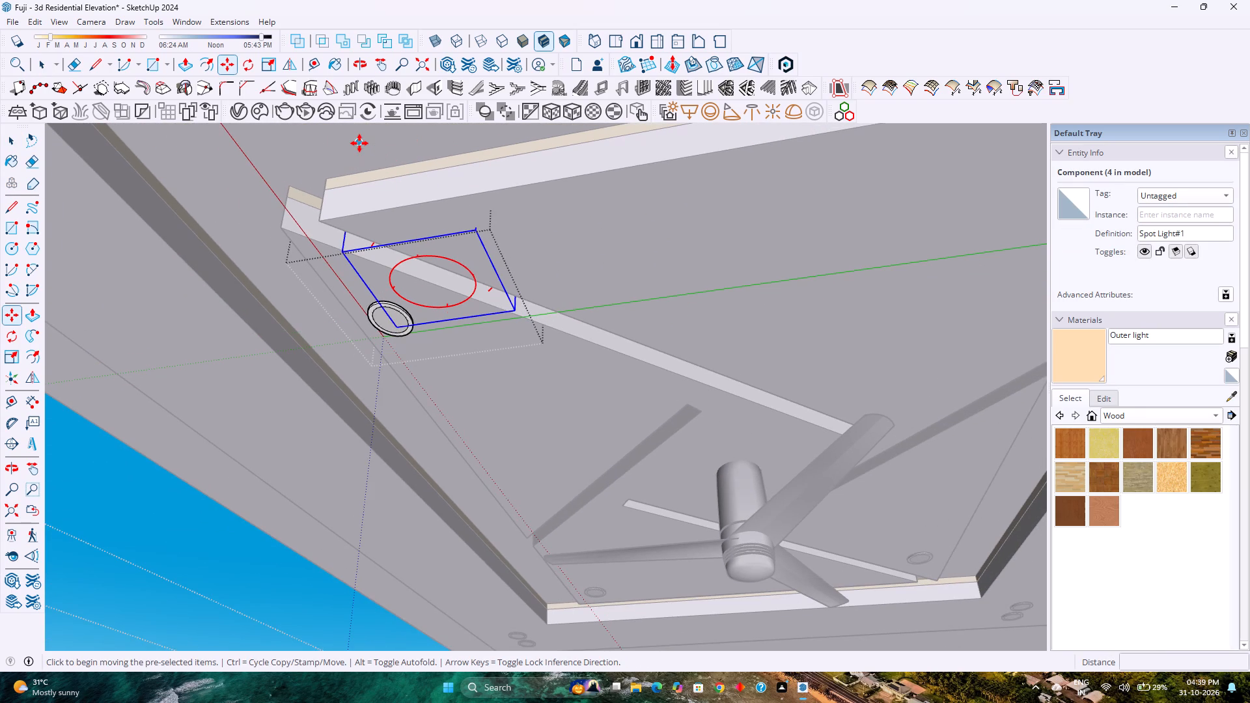
left_click(359, 142)
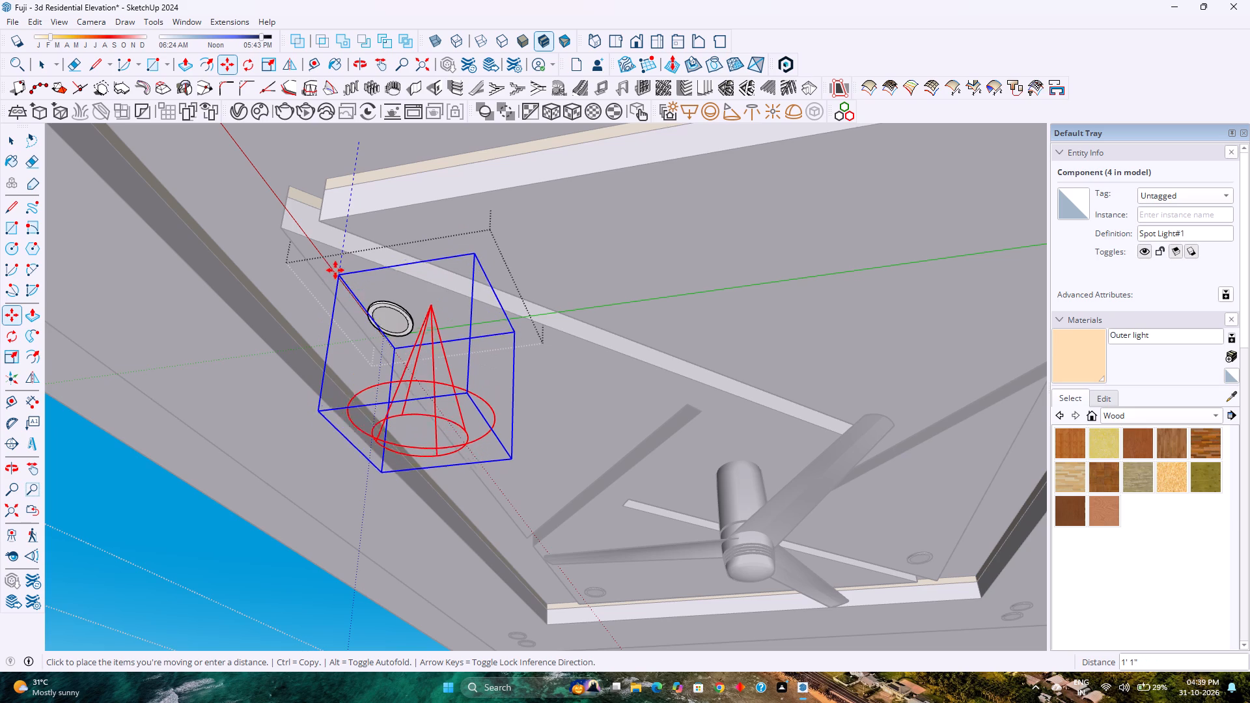
left_click(380, 268)
left_click(464, 296)
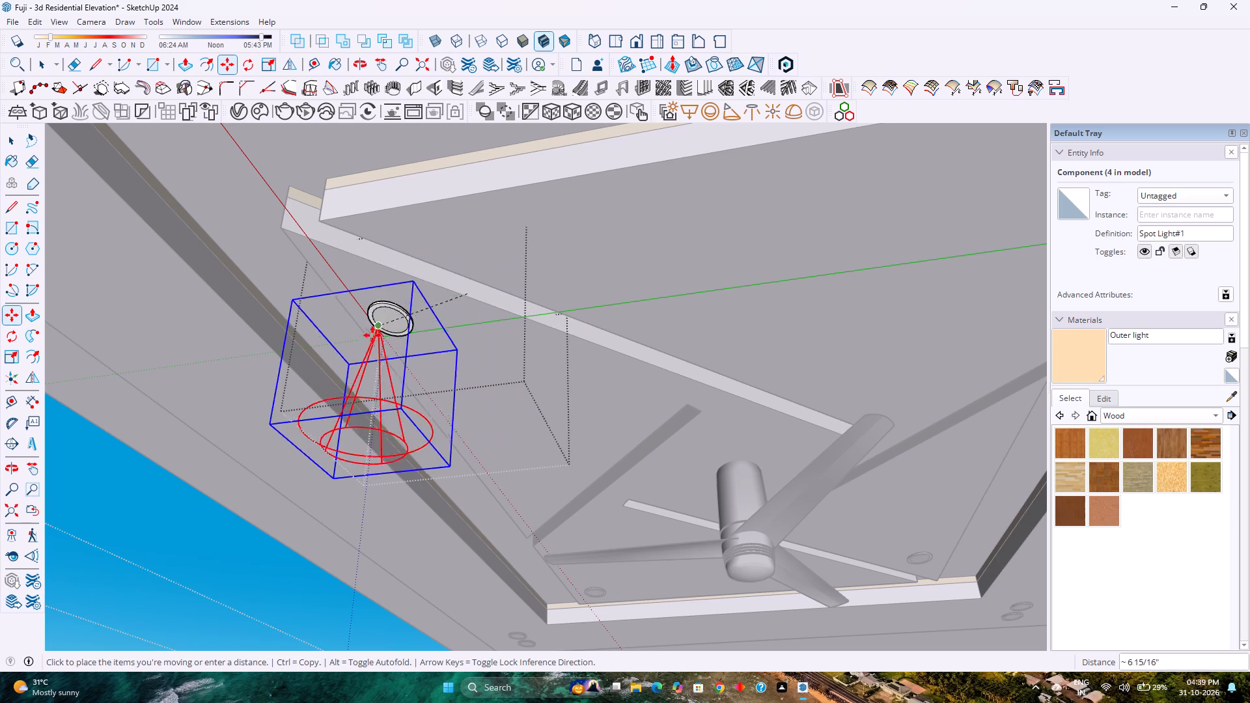
scroll(370, 340, "up", 14)
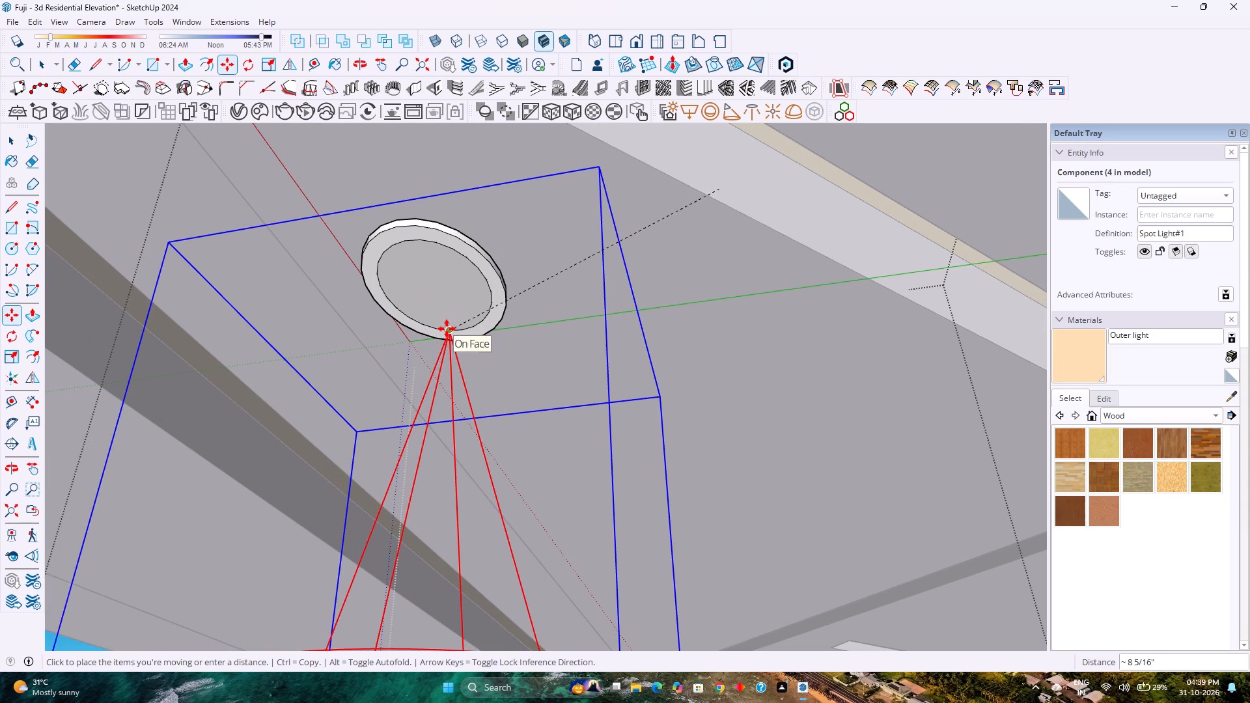
left_click(437, 293)
scroll(496, 331, "down", 15)
key("space")
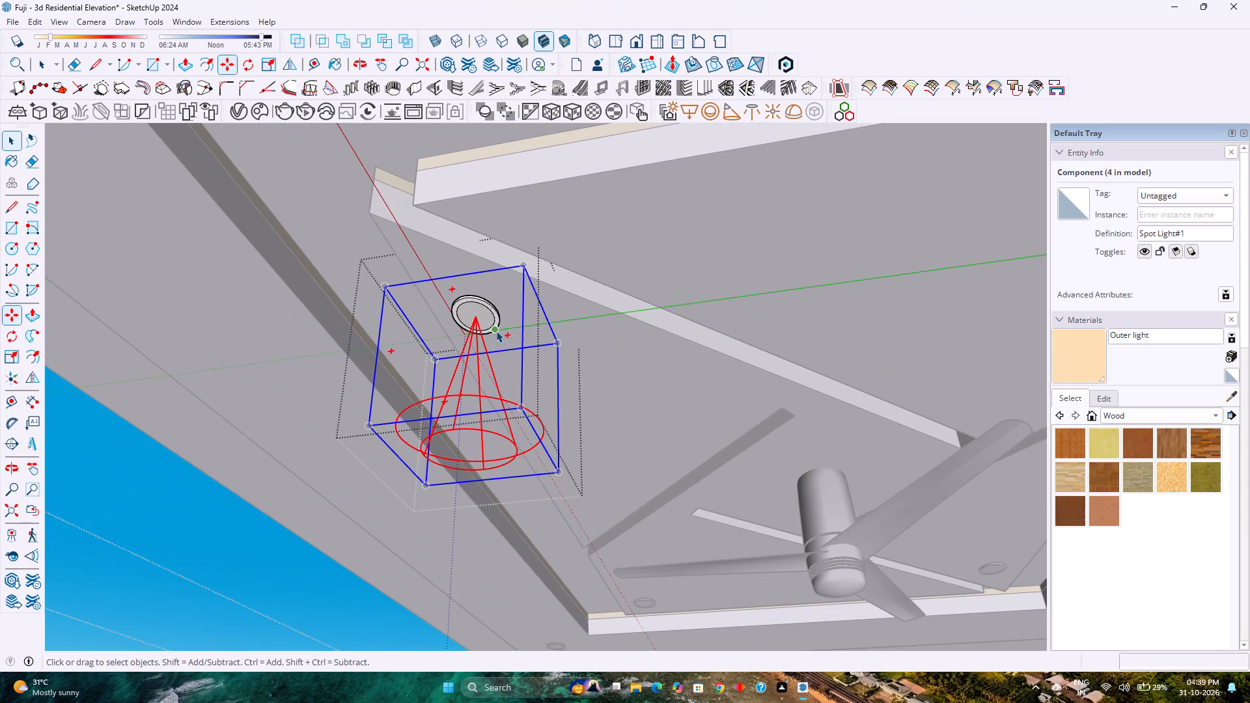
scroll(496, 331, "down", 5)
key("Escape")
Paste the copied spot light inside the unlit recessed downlight beyond the fan, at the corner nearest the building's open side.
scroll(492, 410, "down", 4)
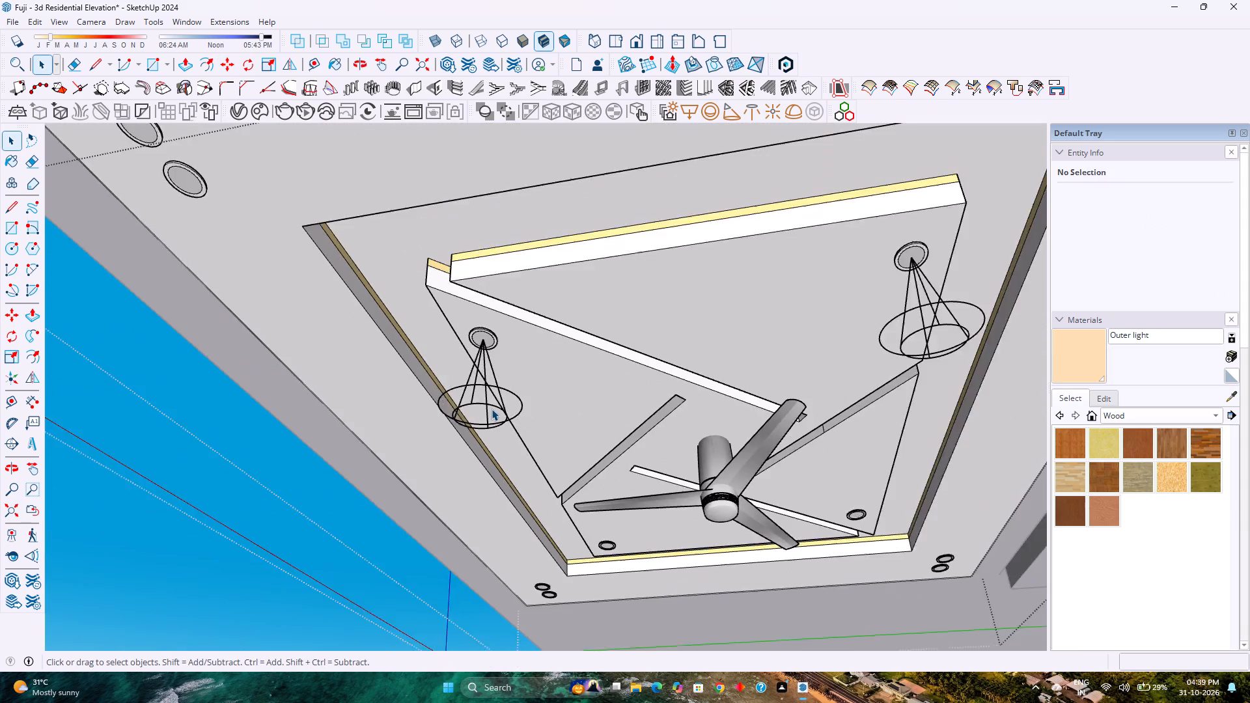
scroll(492, 409, "down", 3)
scroll(578, 536, "up", 8)
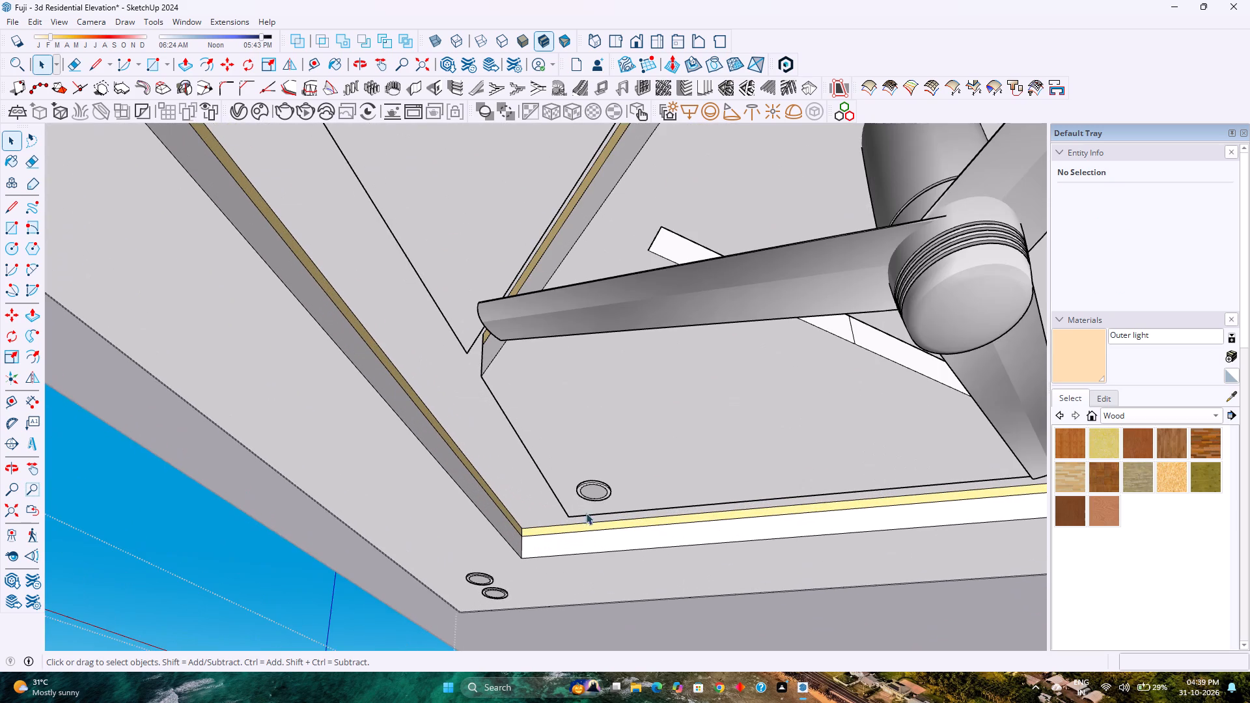
scroll(591, 492, "up", 7)
double_click(591, 492)
scroll(591, 492, "up", 3)
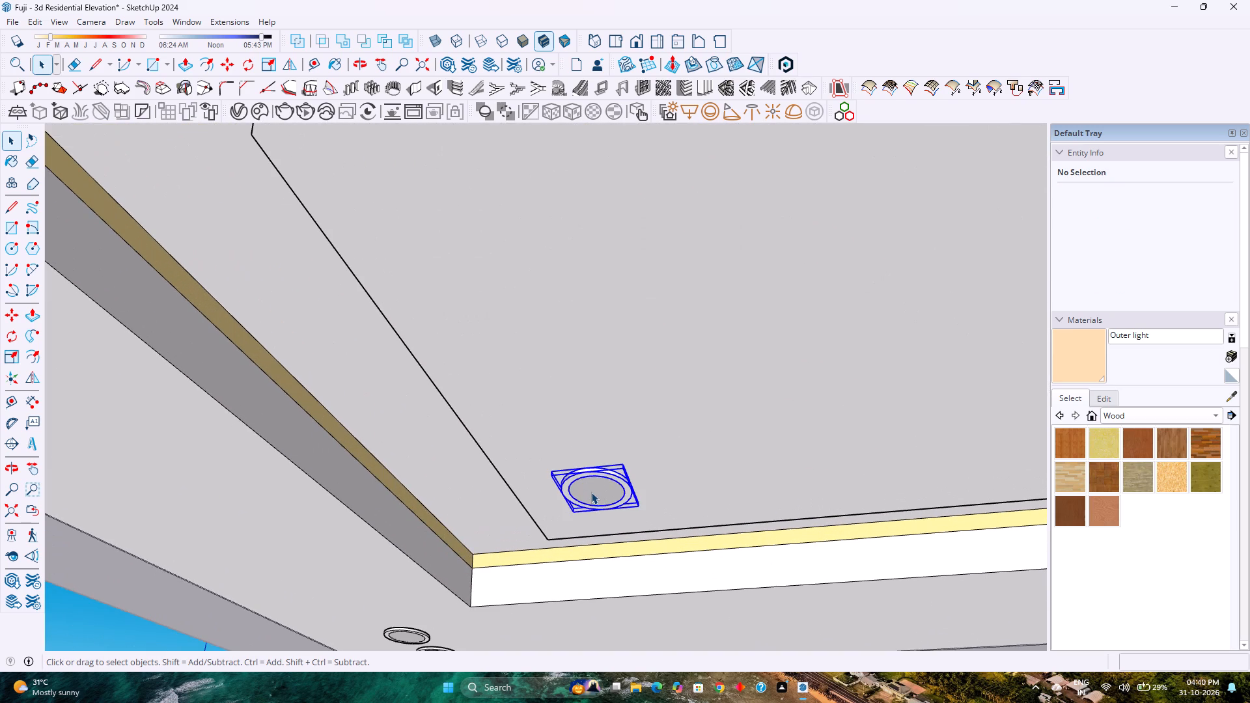
left_click(591, 492)
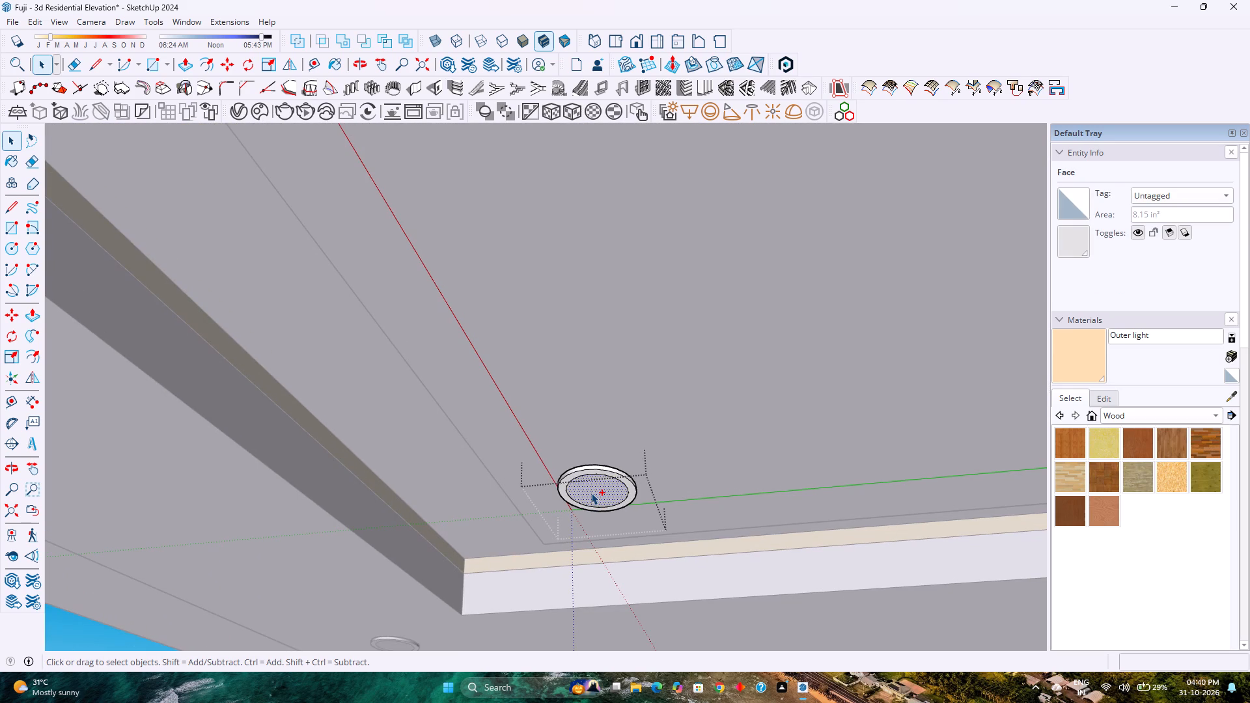
key("ctrl+v")
scroll(591, 493, "down", 14)
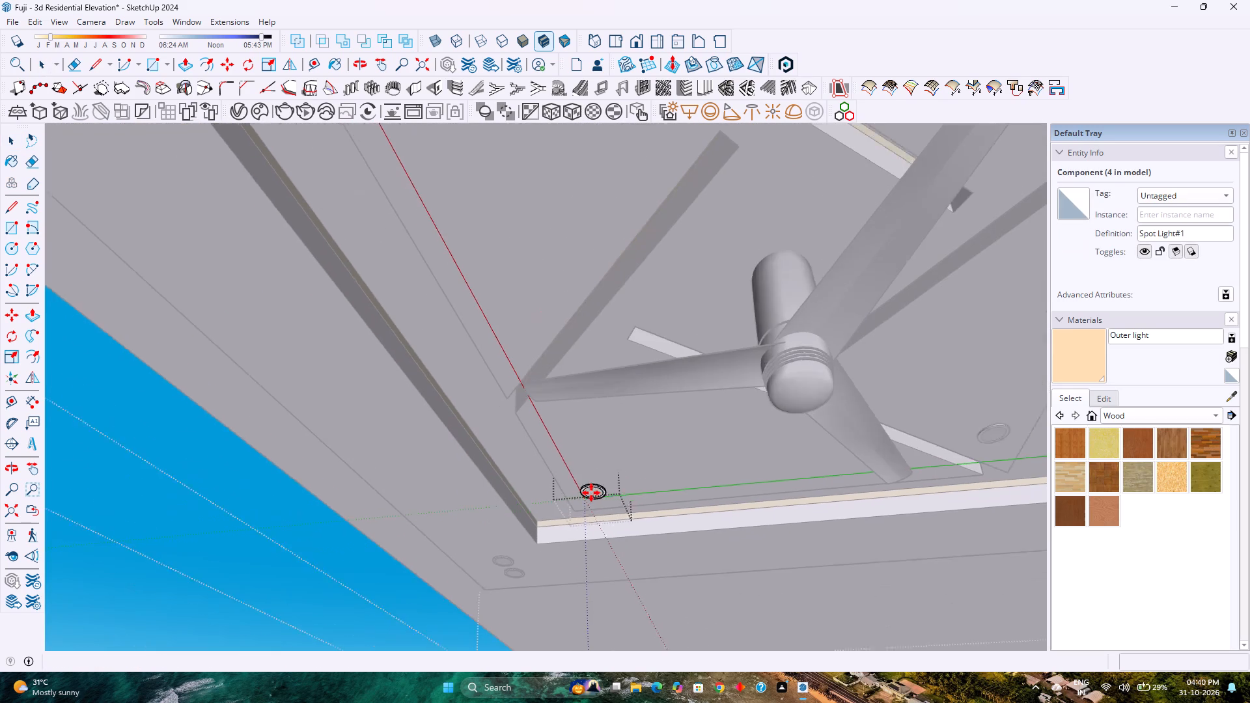
left_click(576, 473)
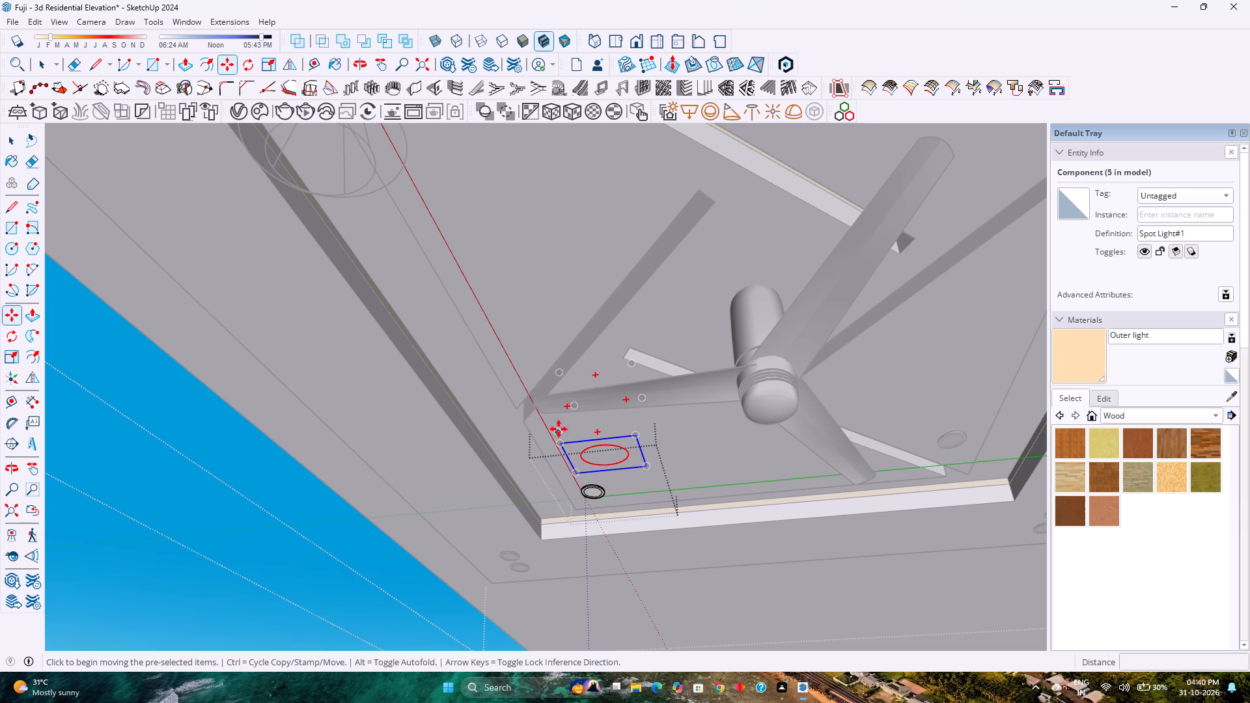
Lower the pasted spot light, then shift it about 1' 1 1/2" to centre its tip on the downlight's round face, and leave the component.
left_click(561, 370)
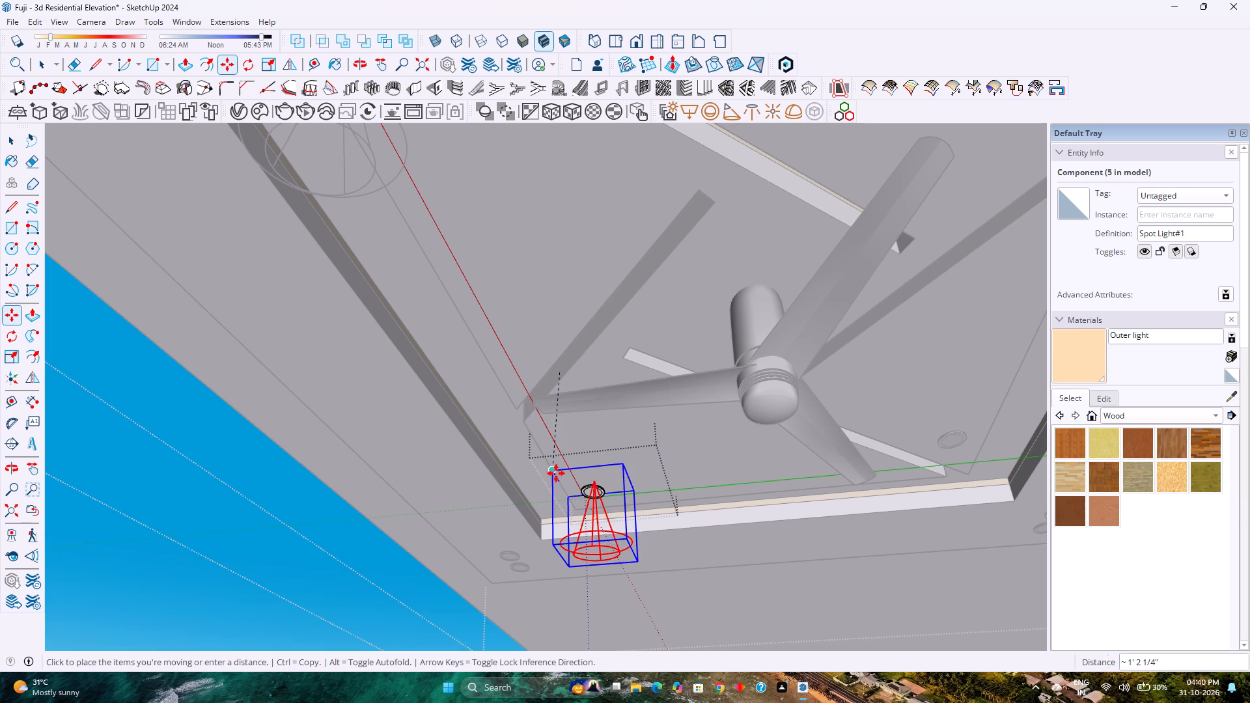
left_click(566, 471)
scroll(612, 488, "up", 5)
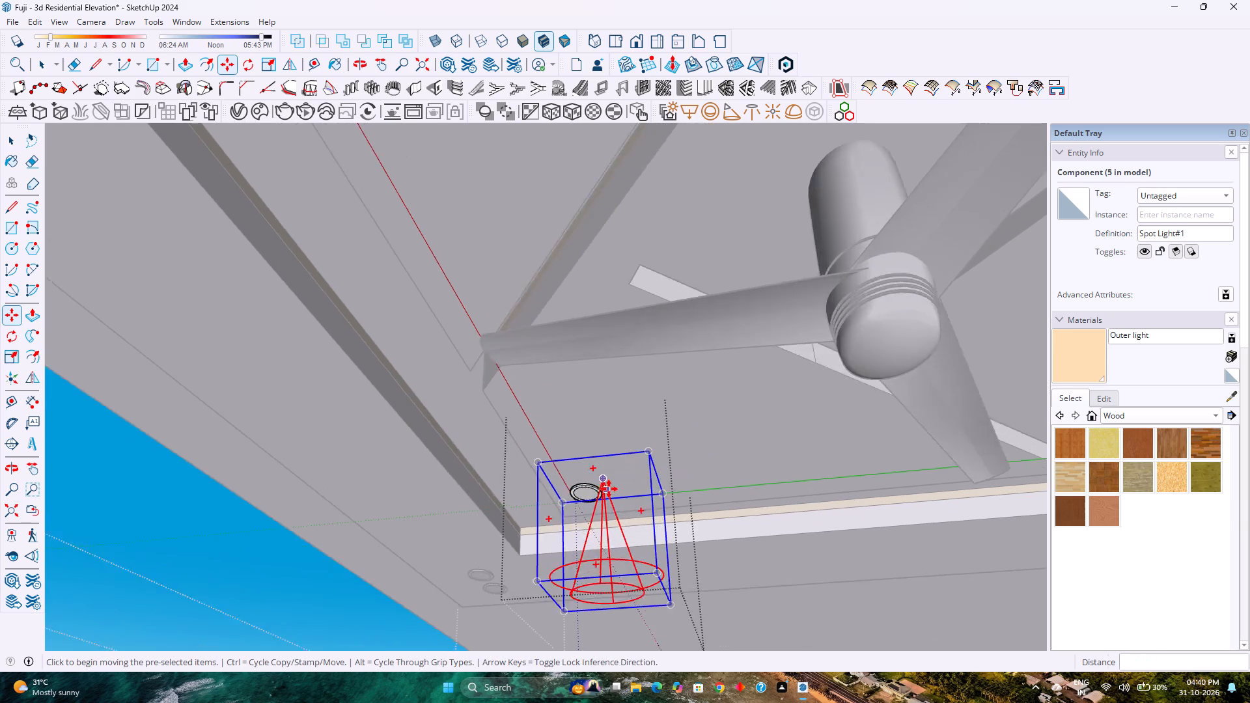
scroll(609, 489, "up", 11)
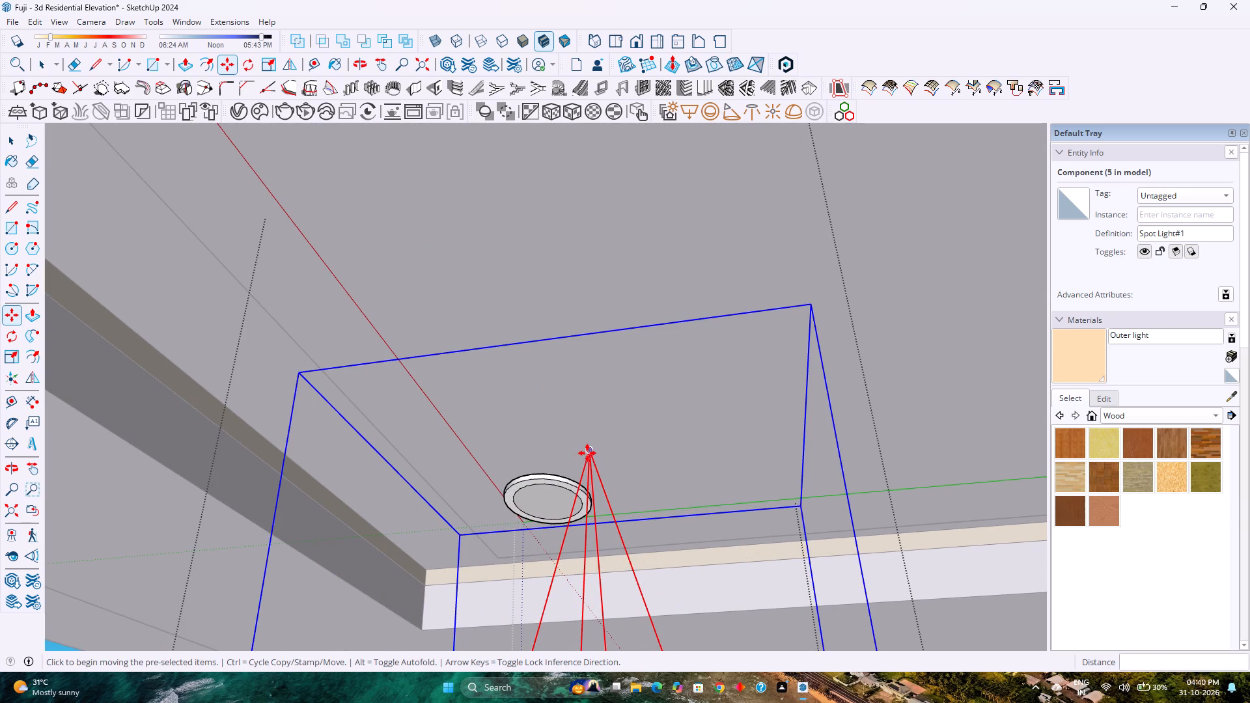
left_click(587, 453)
scroll(549, 509, "up", 4)
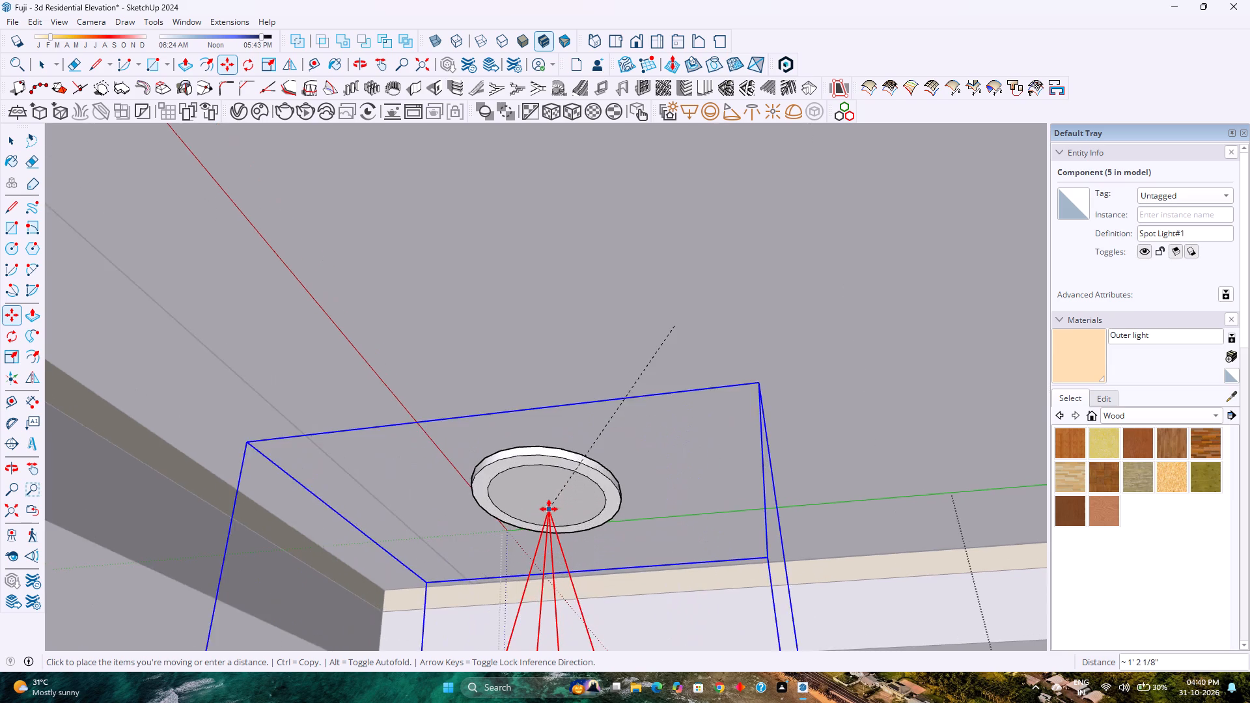
scroll(549, 509, "up", 7)
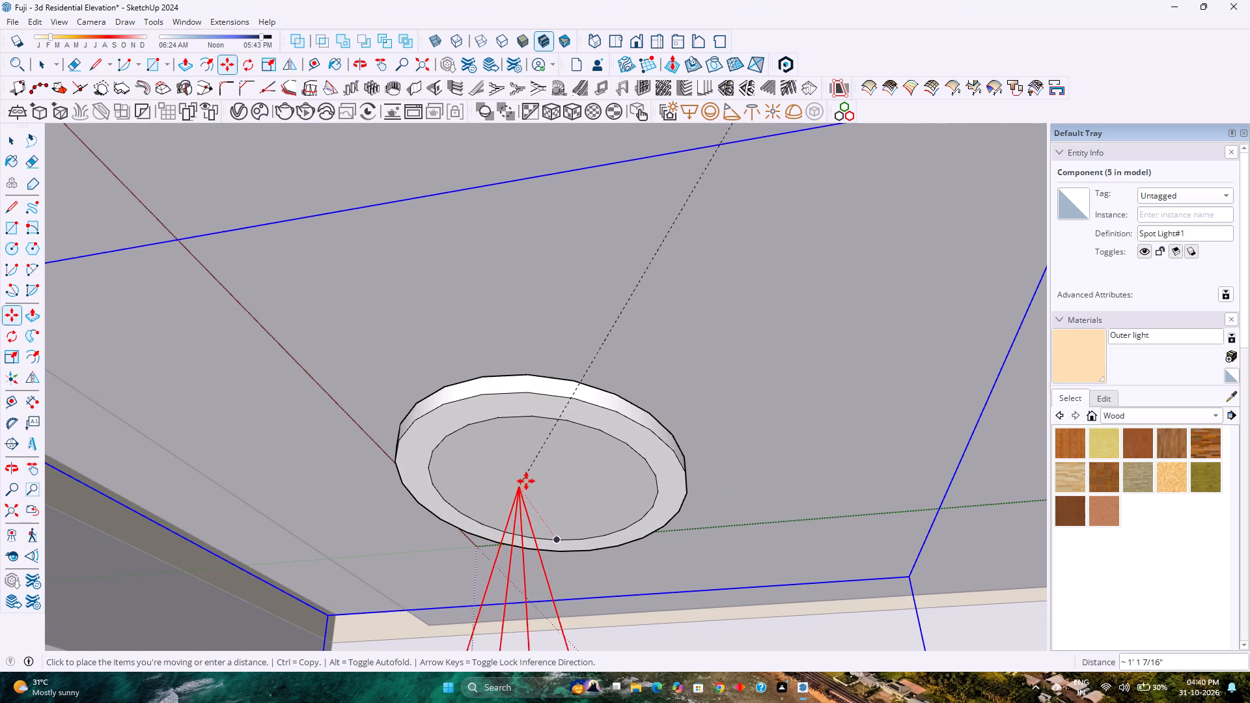
left_click(546, 488)
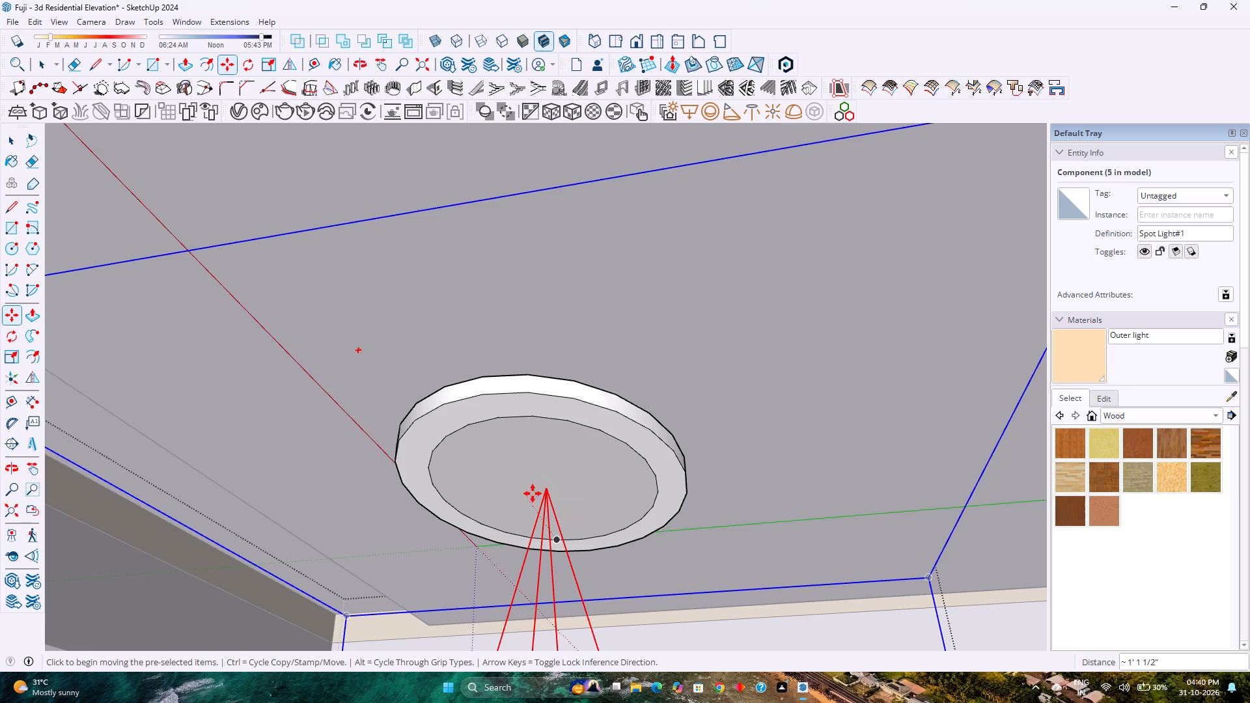
scroll(533, 493, "down", 20)
scroll(533, 493, "down", 13)
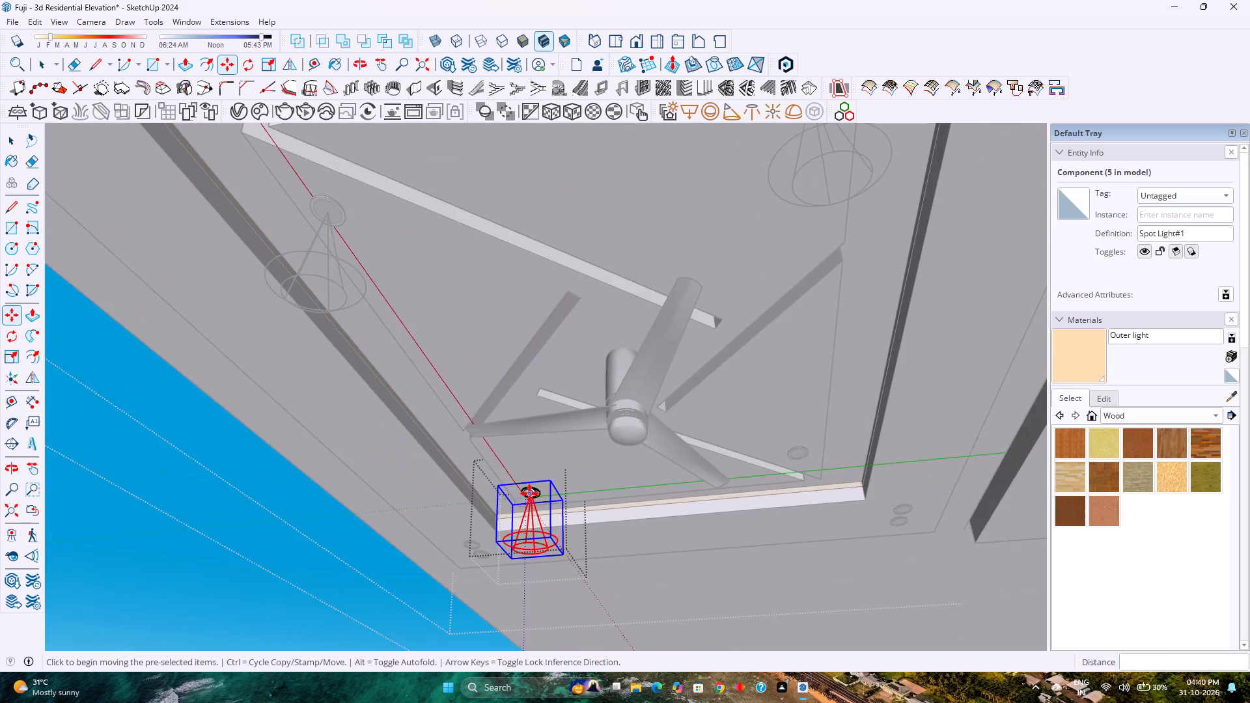
scroll(529, 493, "down", 3)
key("space")
key("Escape")
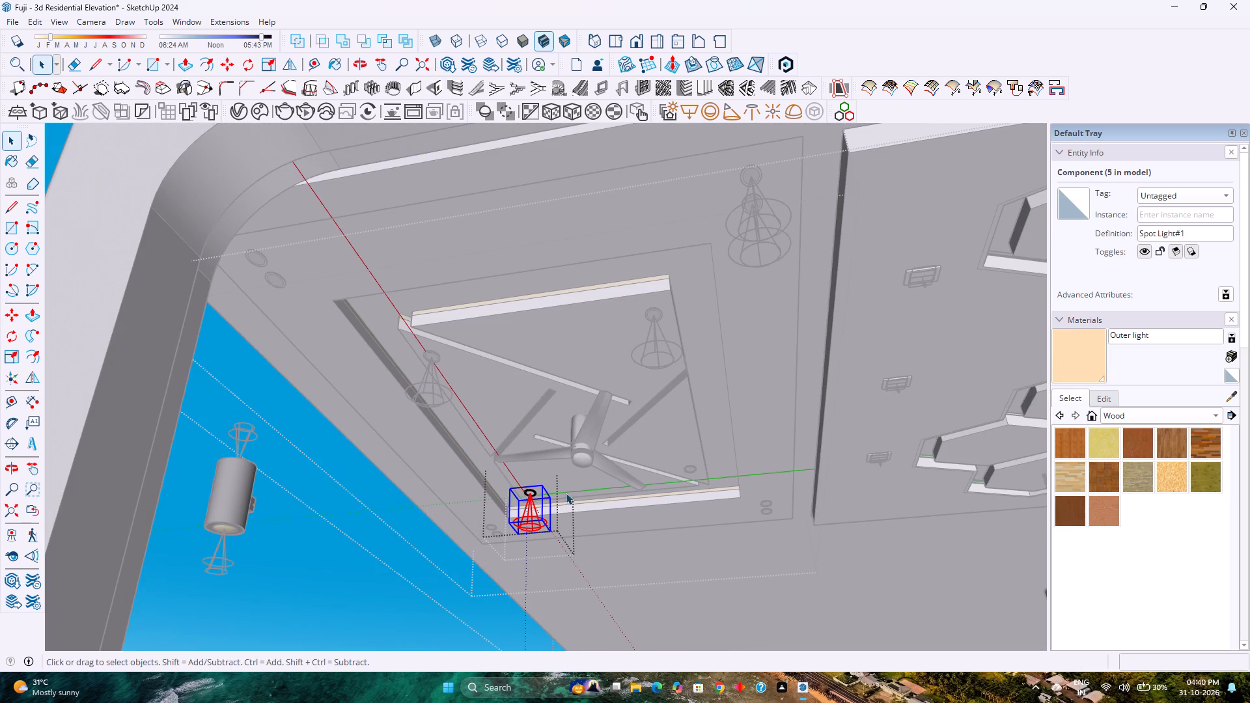
Paste the copied spot light inside the last unlit recessed downlight, beside the end of the angled strip beyond the fan.
scroll(623, 473, "up", 4)
scroll(658, 466, "up", 17)
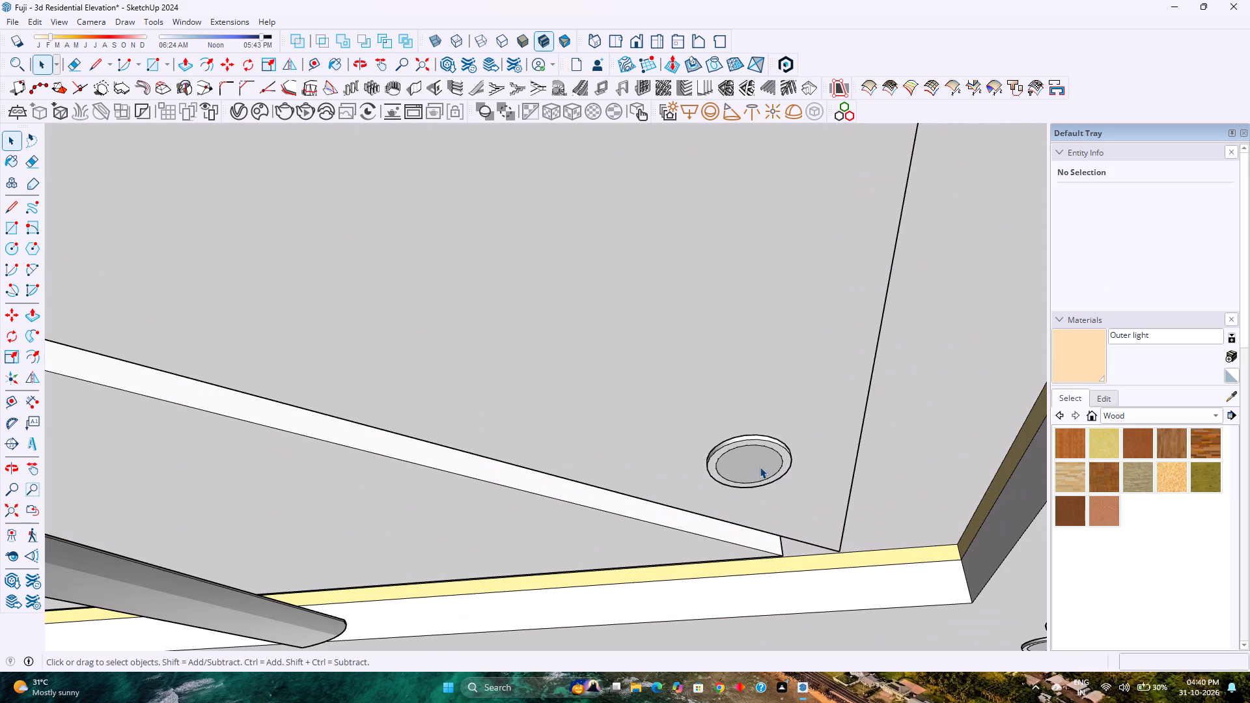
double_click(758, 467)
scroll(758, 467, "up", 4)
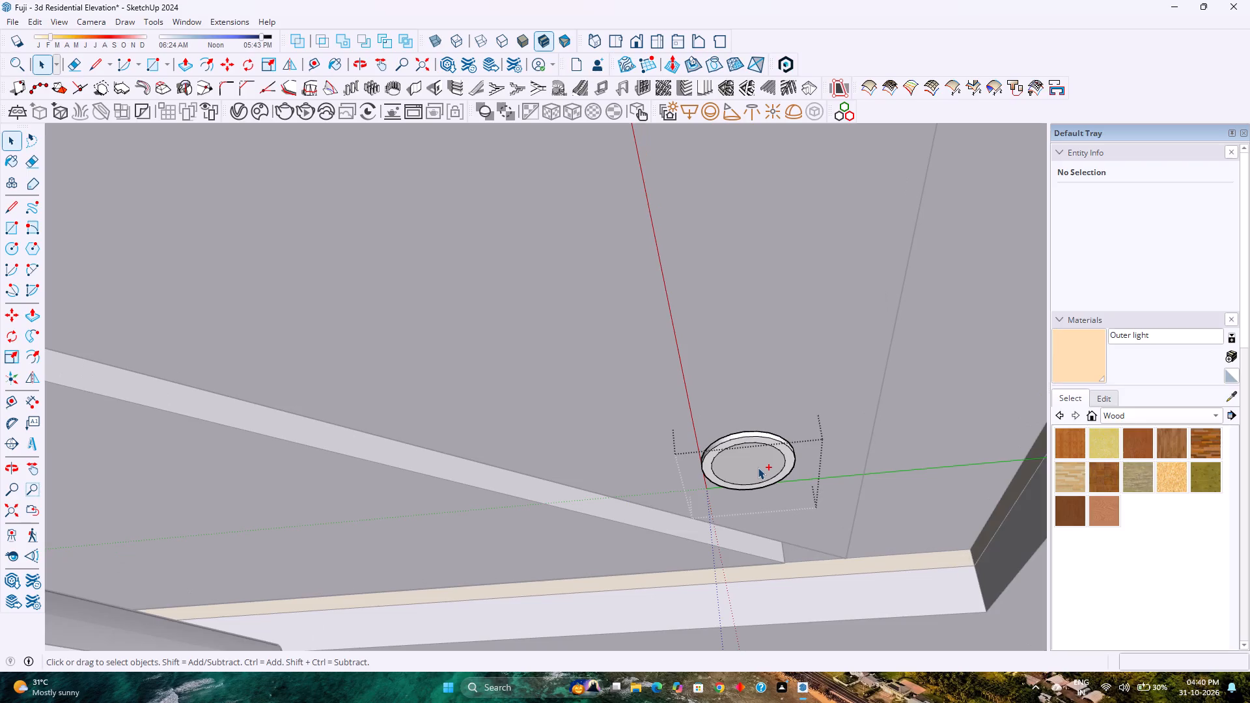
key("ctrl+v")
scroll(747, 482, "down", 9)
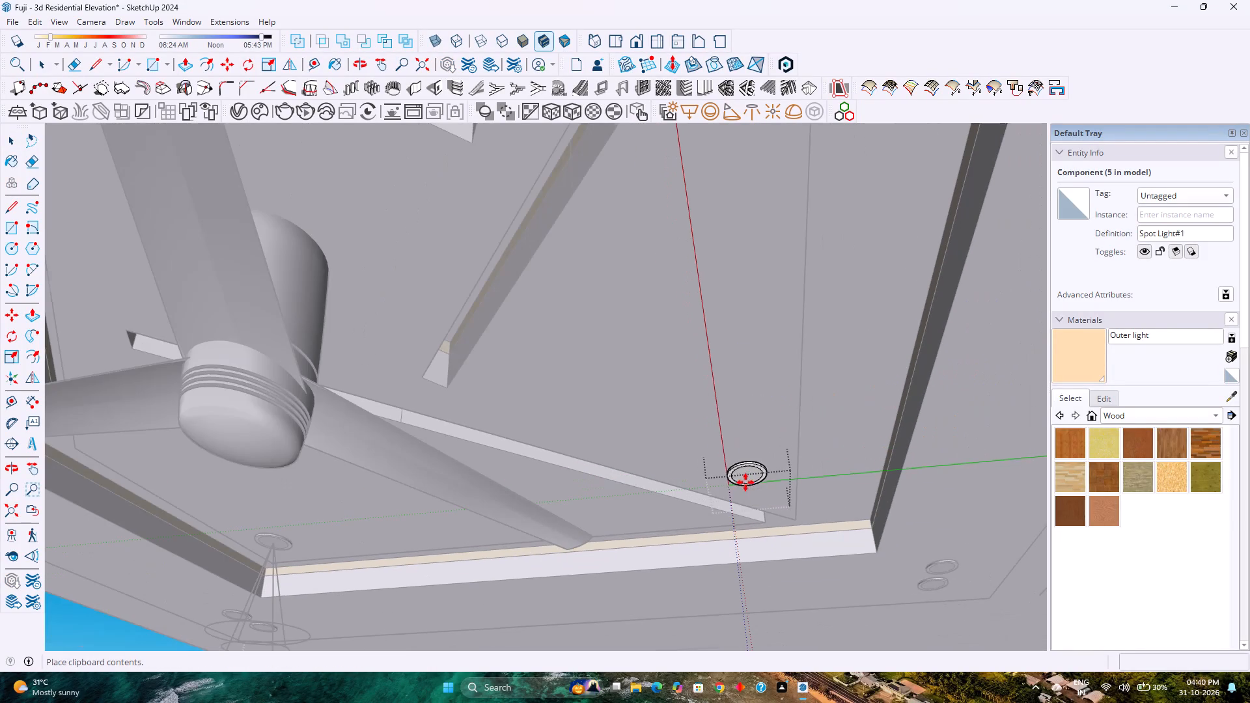
left_click(663, 458)
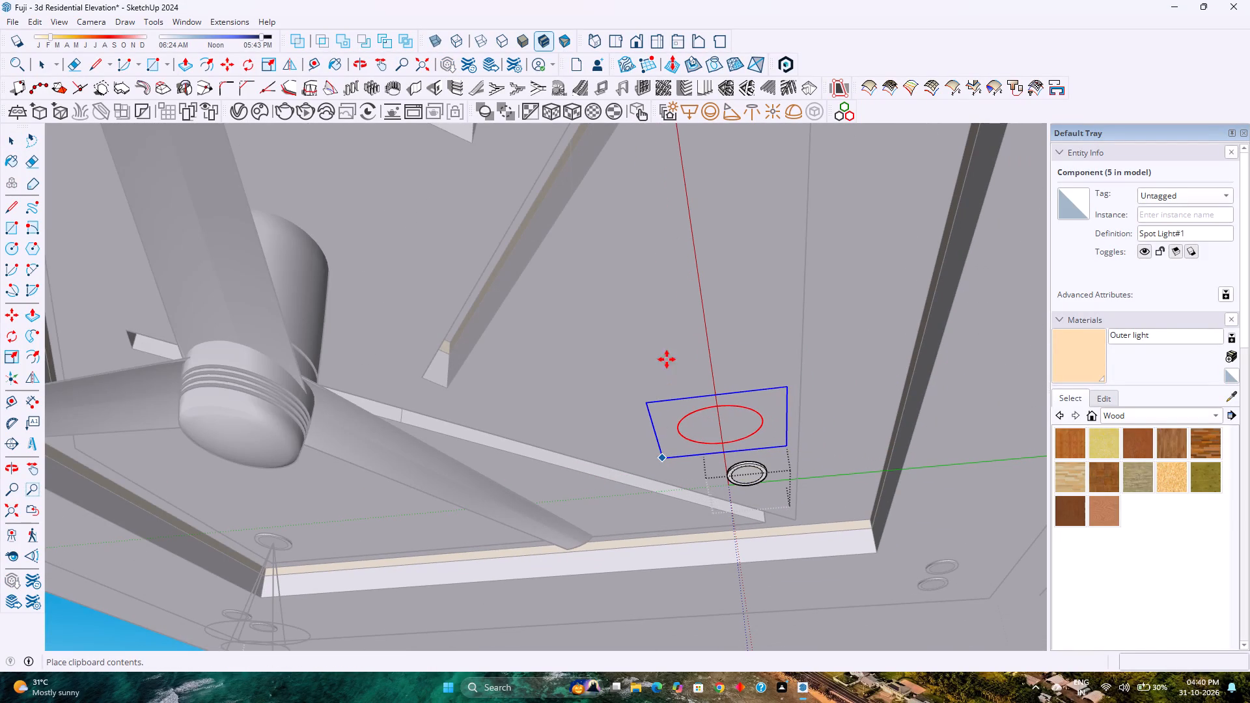
Lower the pasted spot light by about 11", centre its tip on the recessed downlight's round face, and leave the component.
left_click(639, 284)
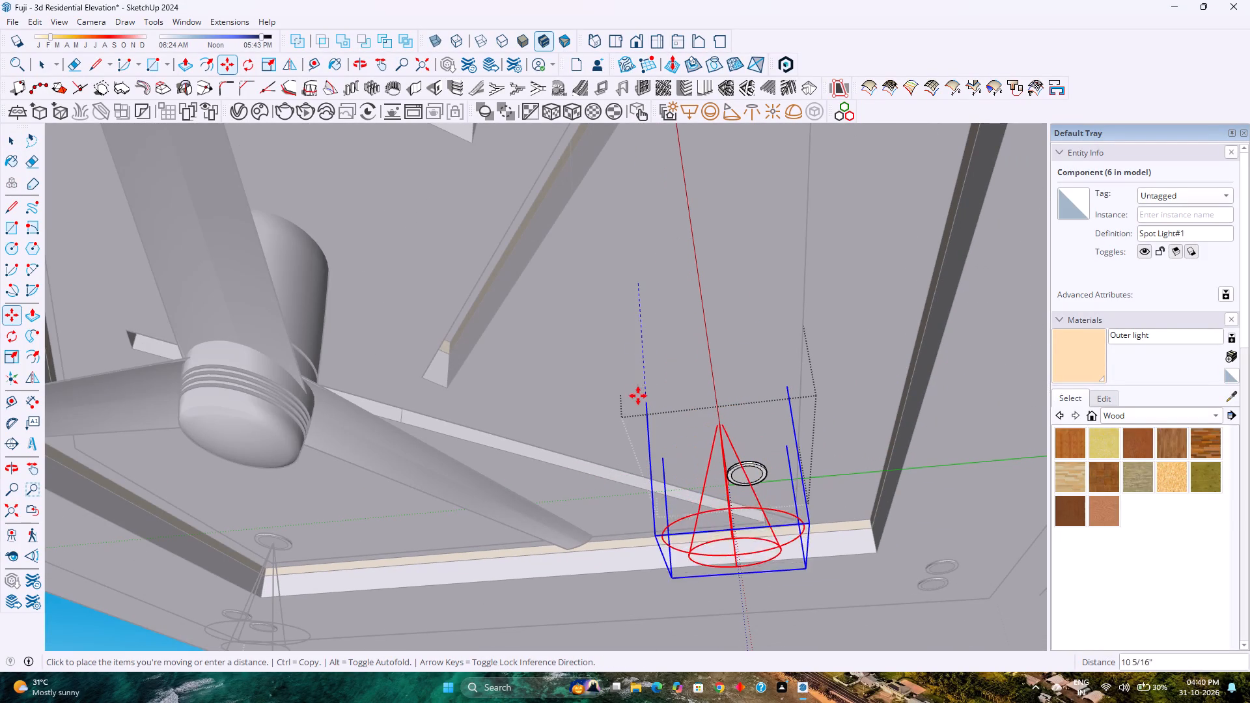
left_click(649, 409)
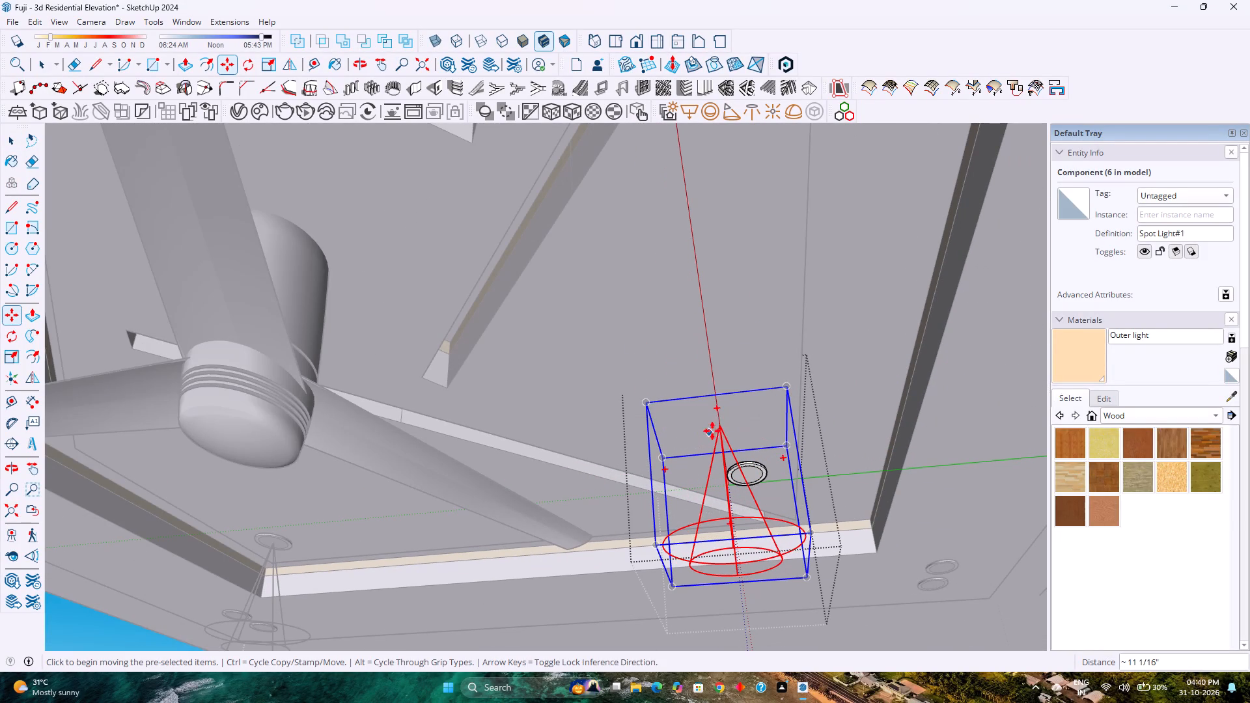
left_click(721, 428)
scroll(745, 471, "up", 5)
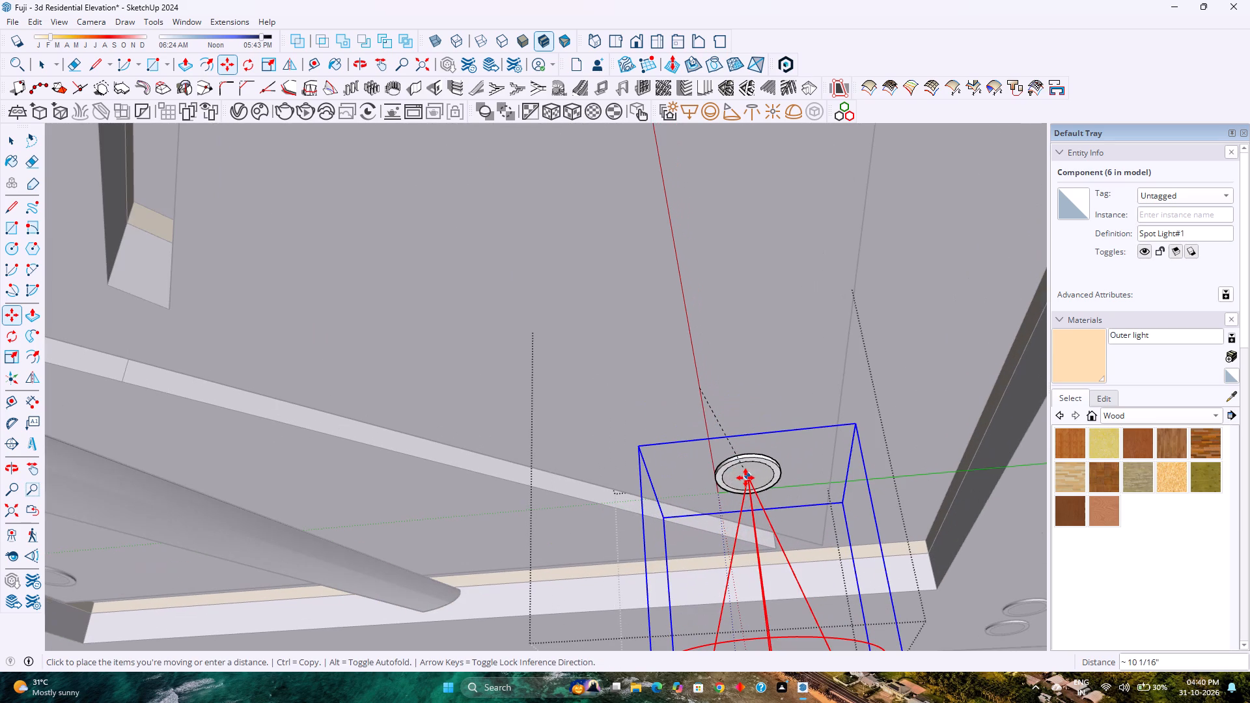
left_click(745, 478)
scroll(704, 487, "down", 18)
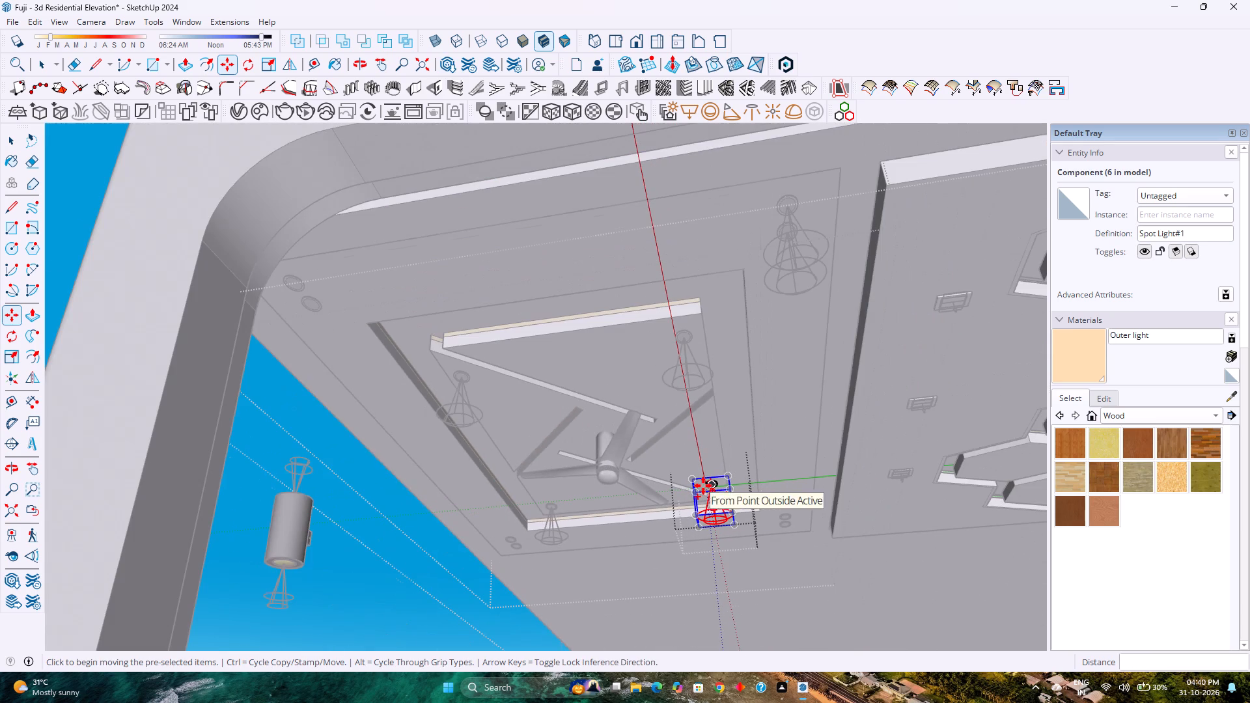
key("space")
scroll(701, 484, "down", 7)
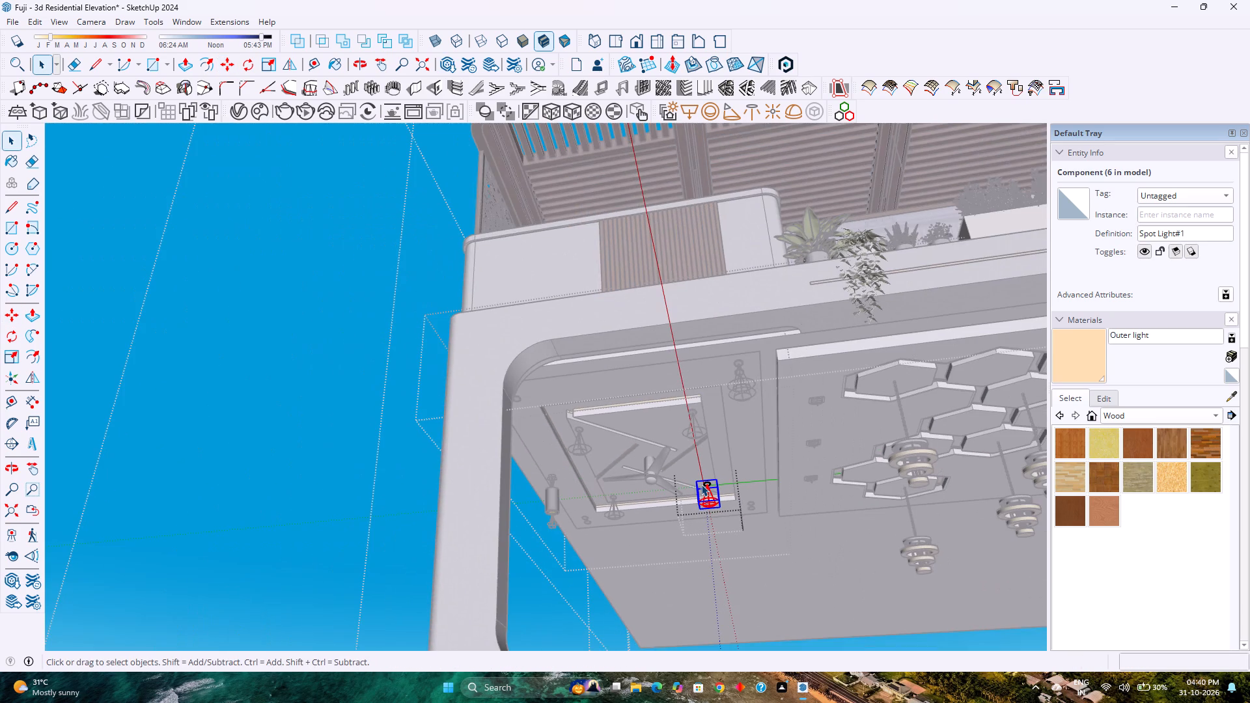
scroll(701, 484, "down", 2)
scroll(700, 484, "up", 1)
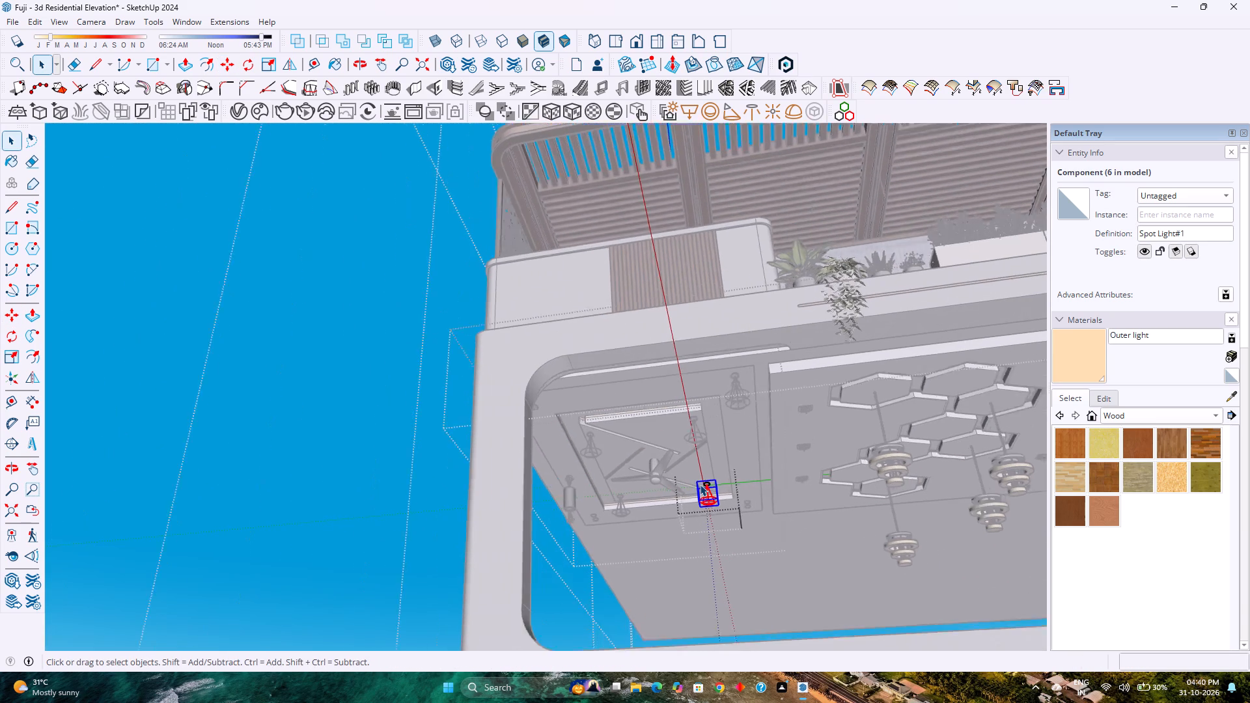
scroll(700, 484, "up", 2)
scroll(700, 484, "down", 4)
scroll(700, 484, "up", 7)
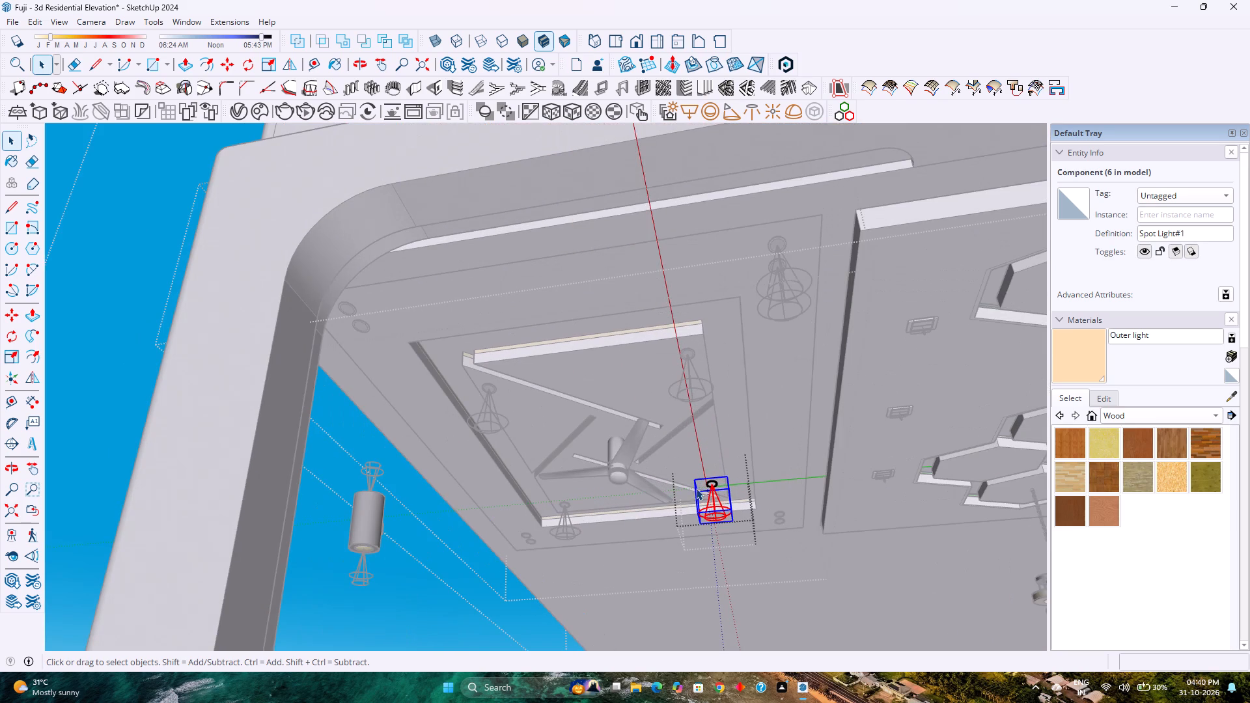
key("Escape")
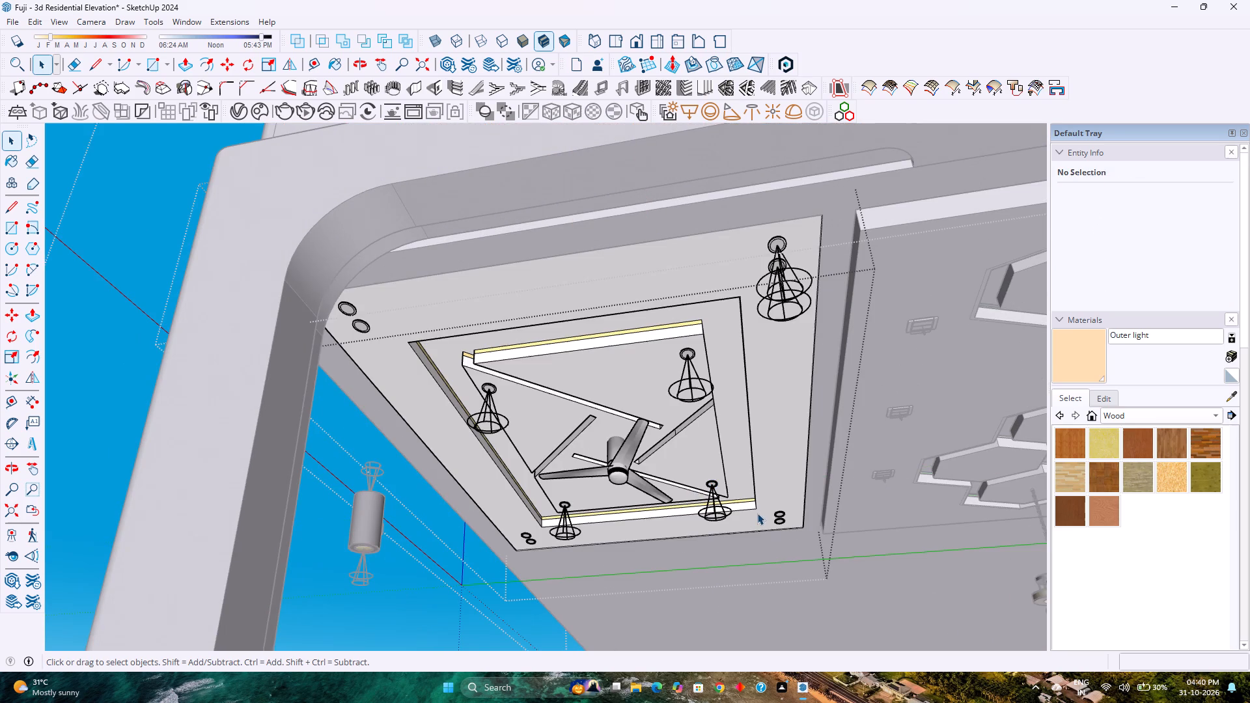
Paste the copied spot light inside the outer of the two unlit downlights at the false ceiling corner nearest the last lit downlight.
scroll(780, 518, "up", 4)
scroll(779, 521, "down", 3)
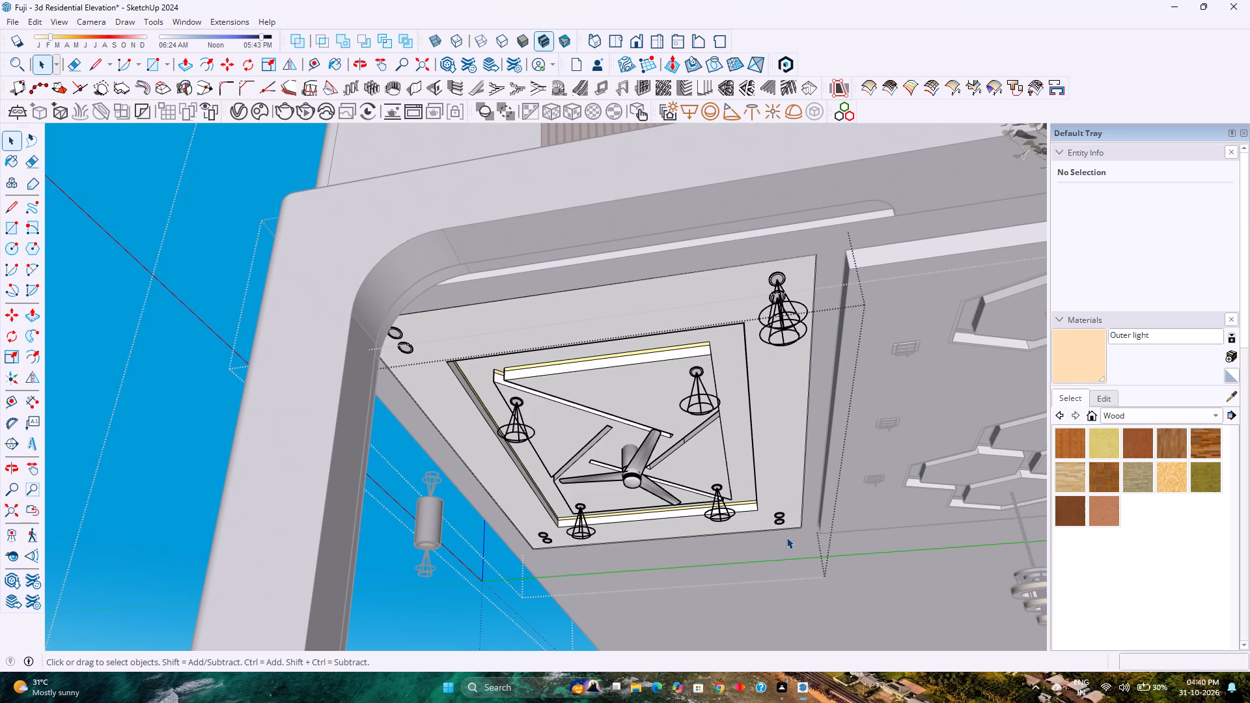
scroll(786, 537, "up", 3)
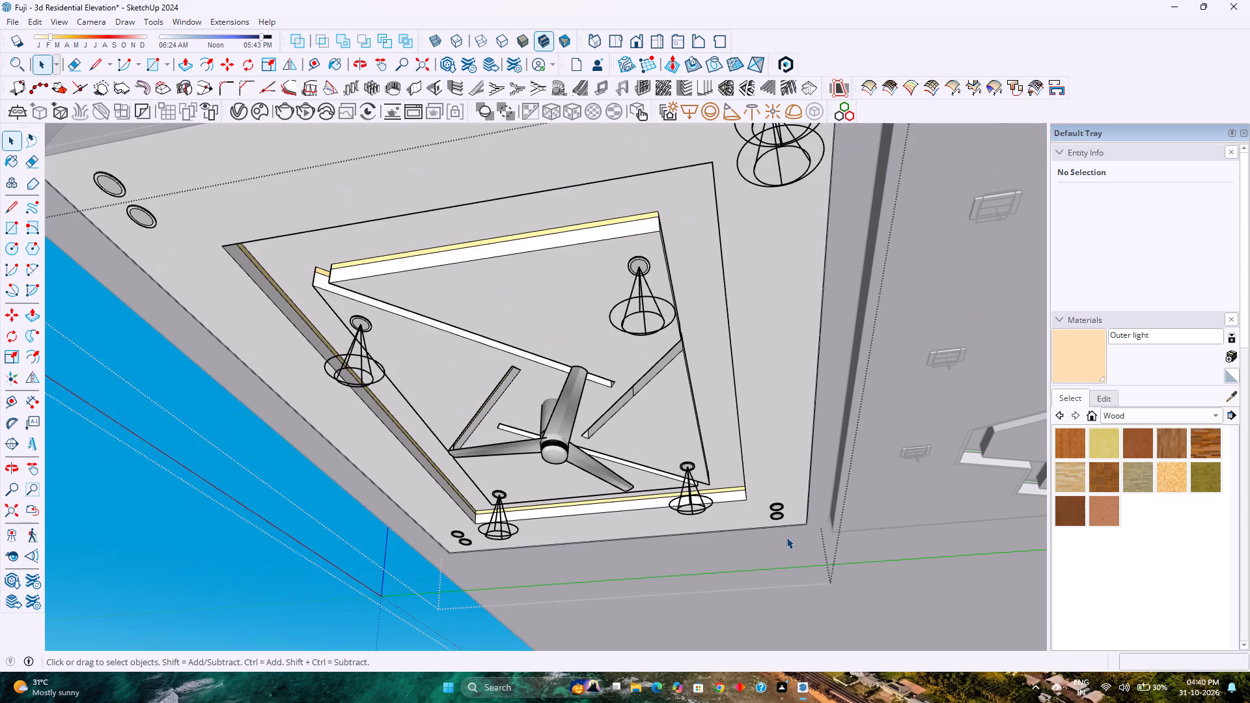
scroll(778, 518, "up", 4)
scroll(777, 519, "down", 7)
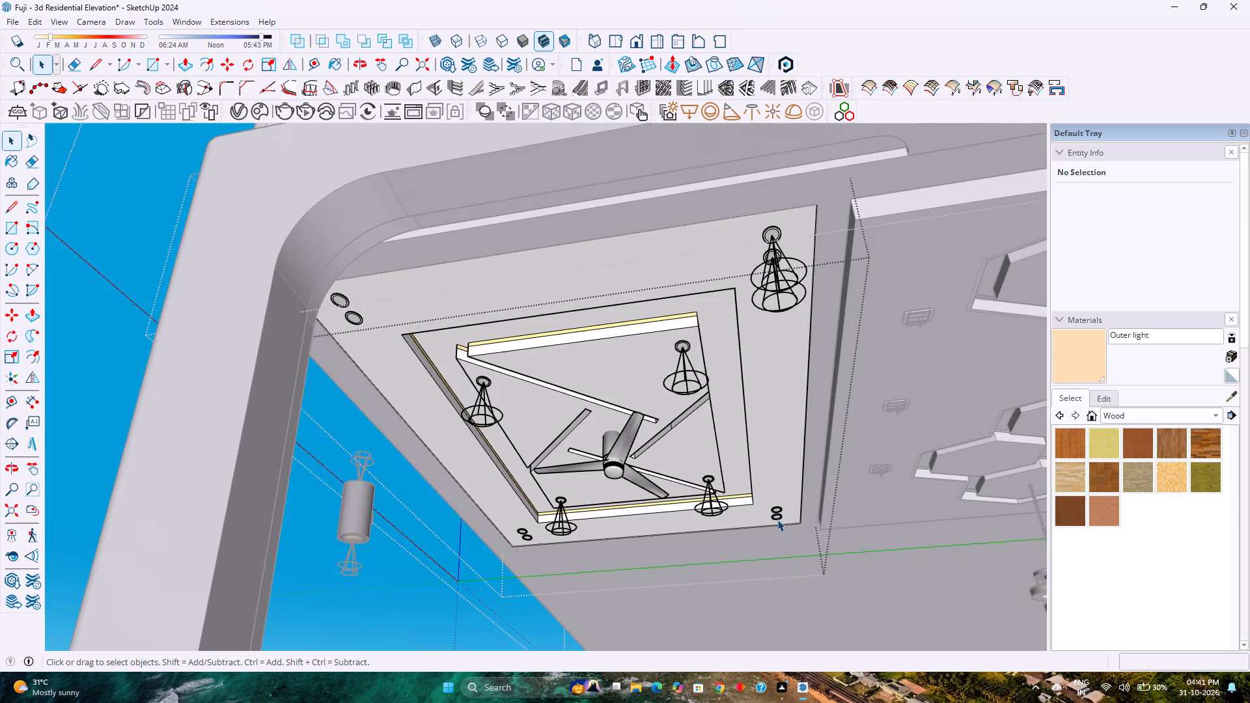
scroll(777, 522, "up", 18)
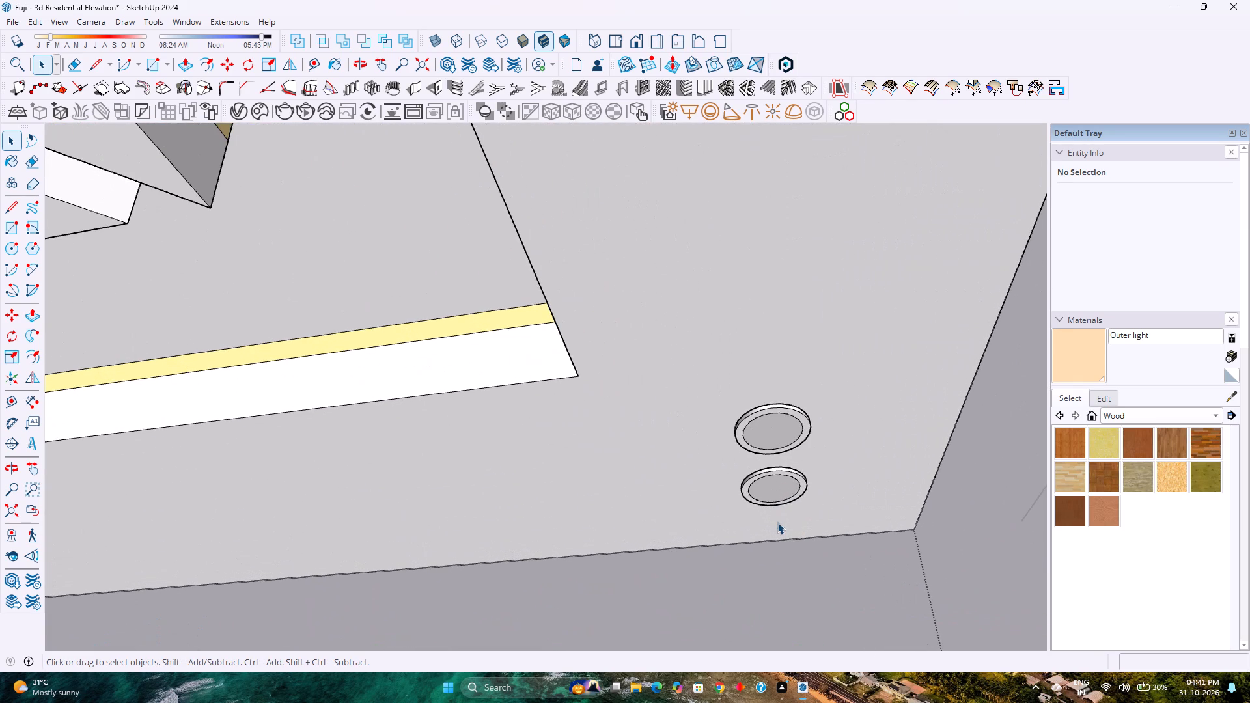
double_click(777, 497)
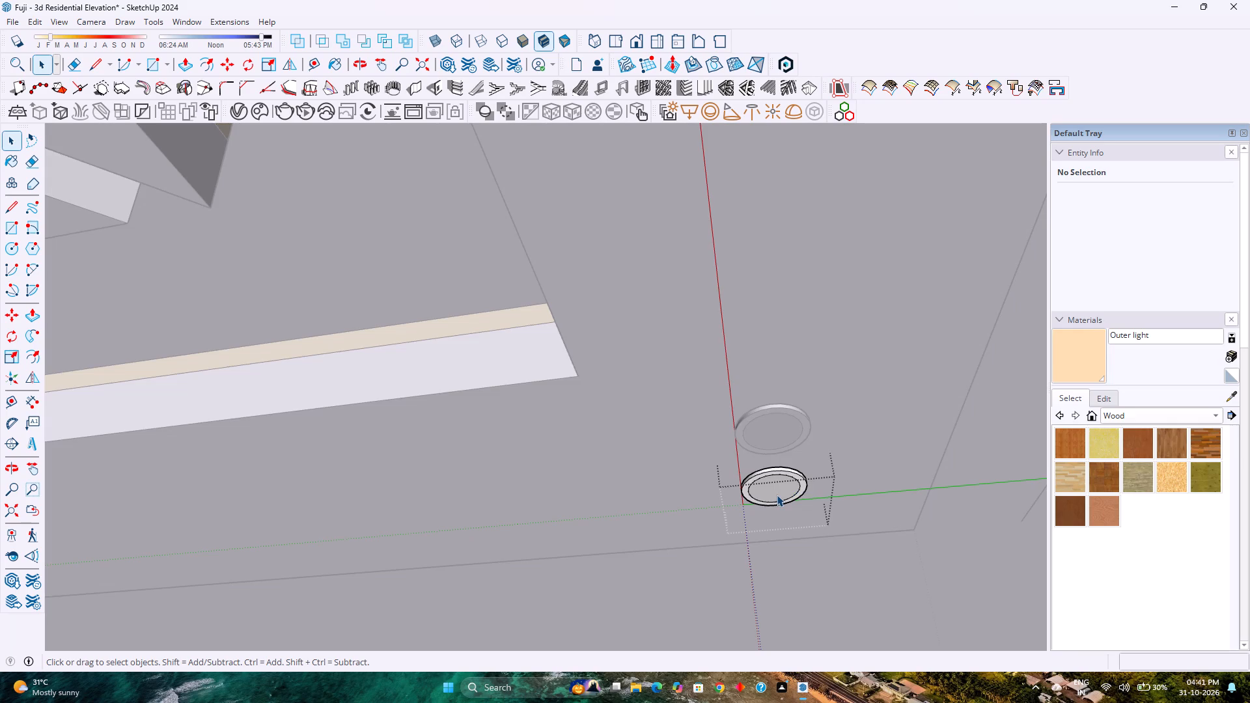
left_click(777, 495)
key("ctrl+v")
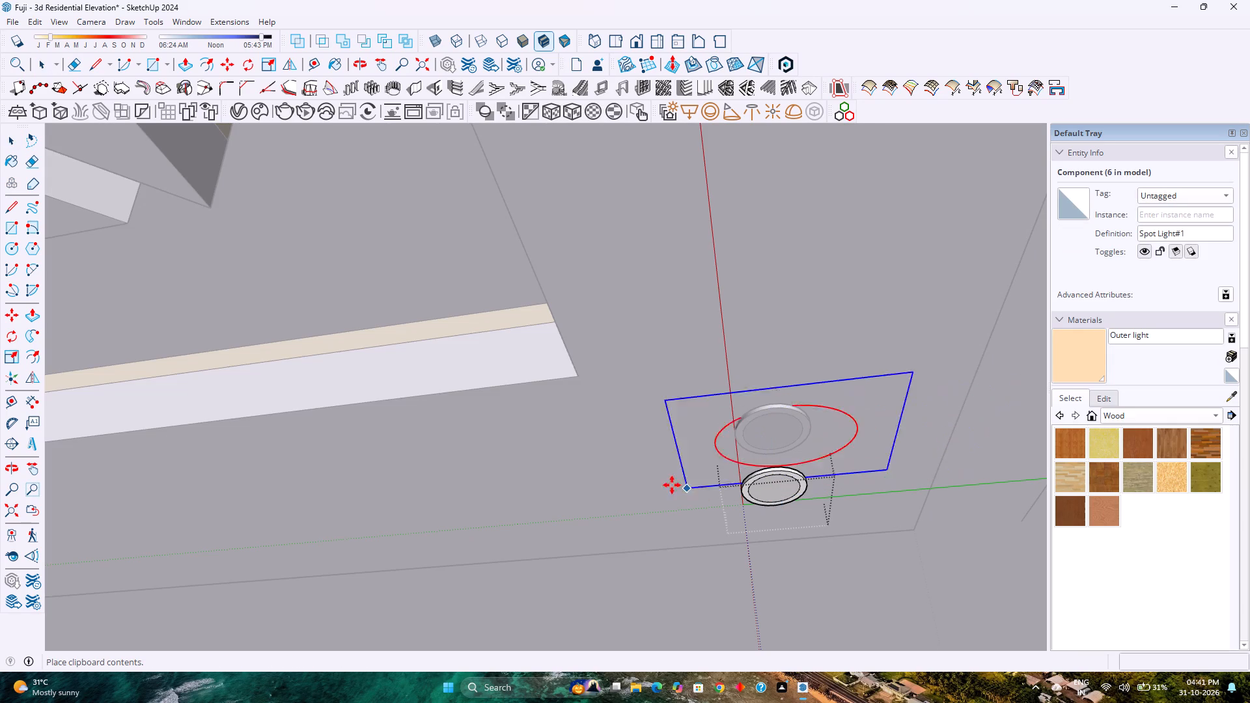
left_click(626, 411)
Lower the pasted spot light, shift it about 1' 3 9/16" to centre its tip on the outer downlight's round face, and leave the component.
scroll(607, 301, "down", 7)
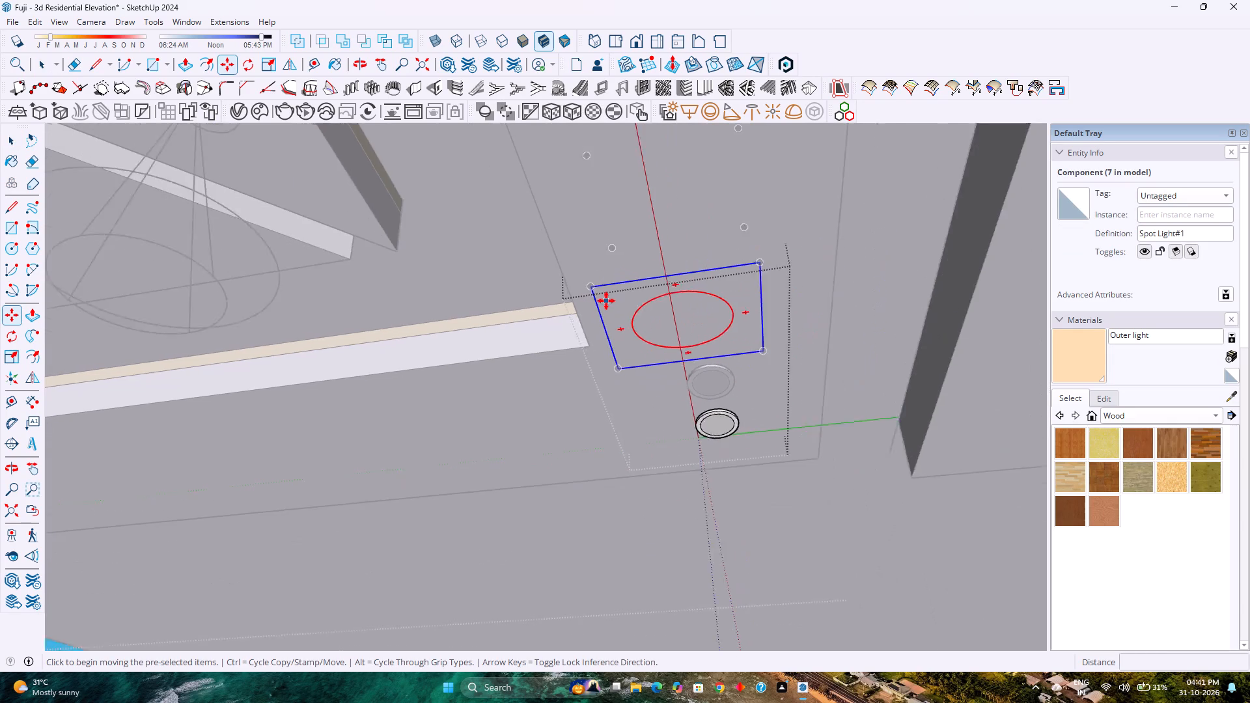
scroll(606, 301, "down", 2)
left_click(591, 192)
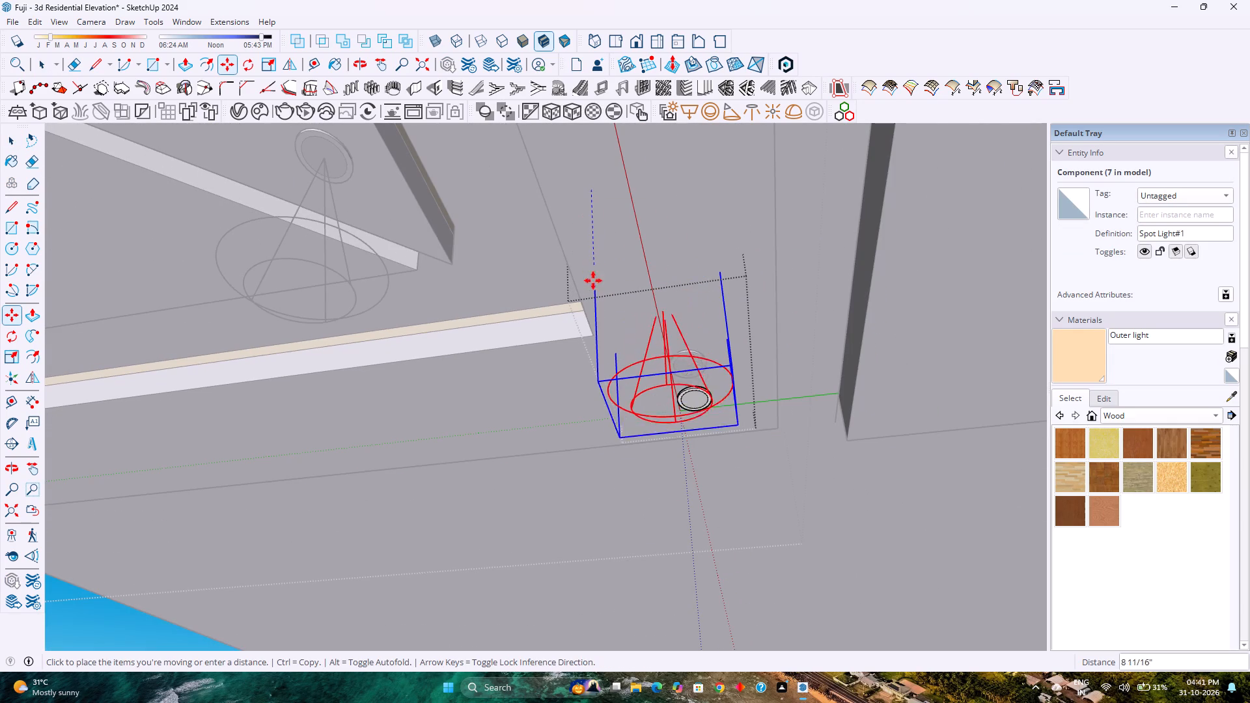
left_click(593, 291)
left_click(663, 314)
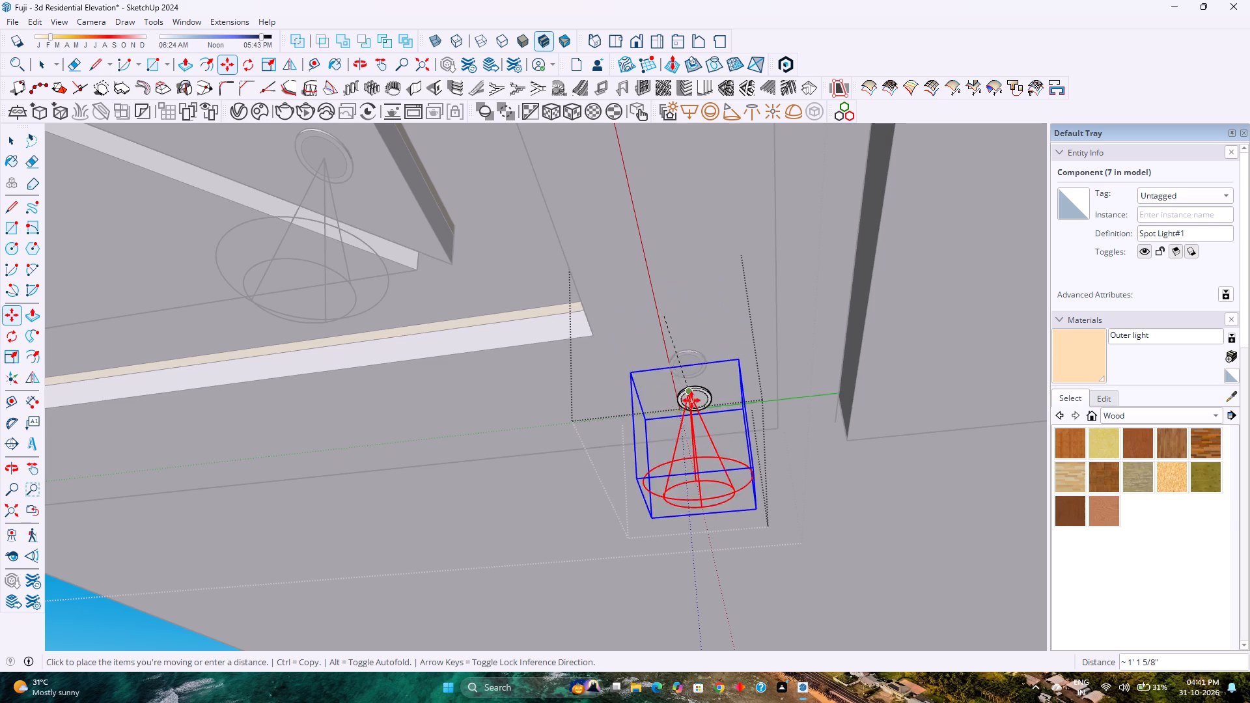
scroll(693, 404, "up", 11)
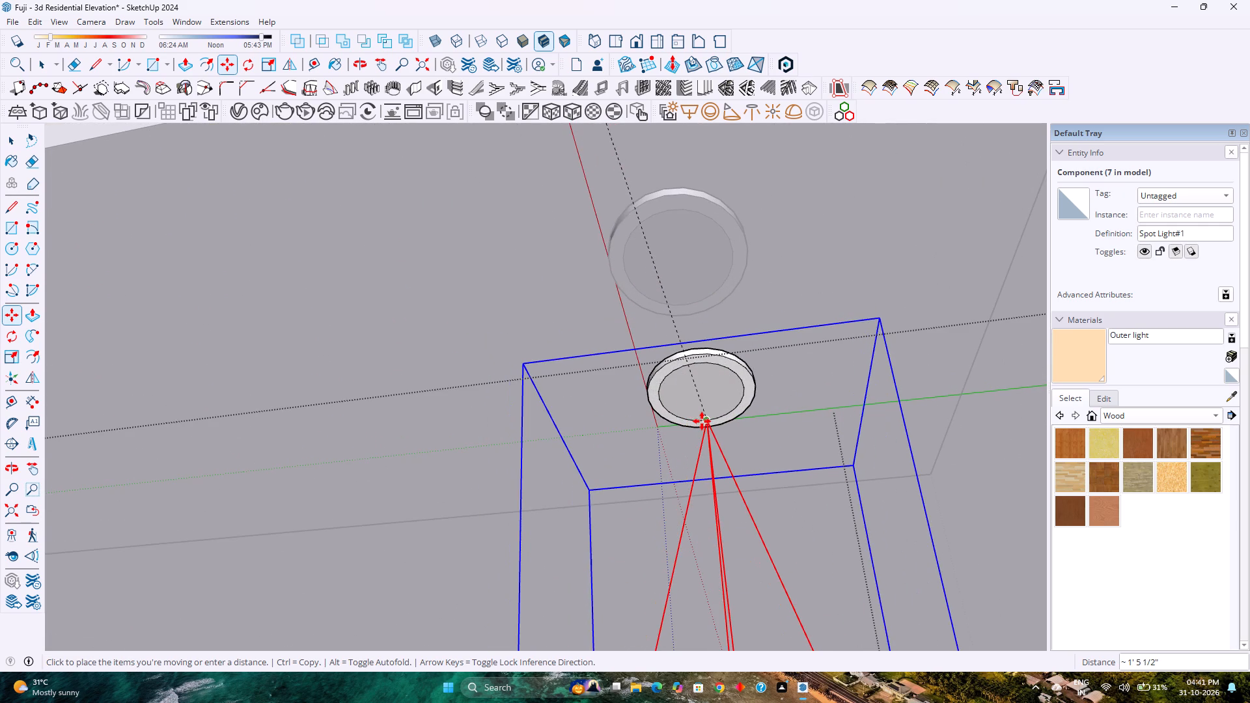
left_click(700, 394)
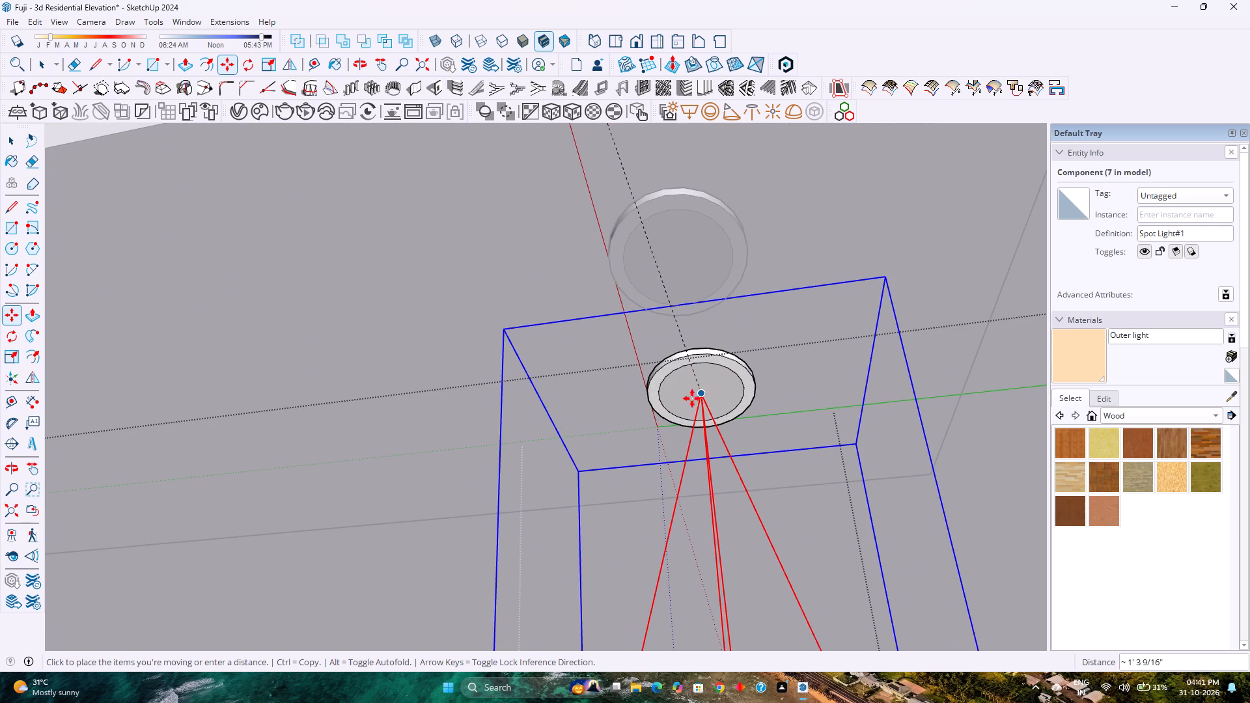
scroll(680, 407, "down", 4)
key("space")
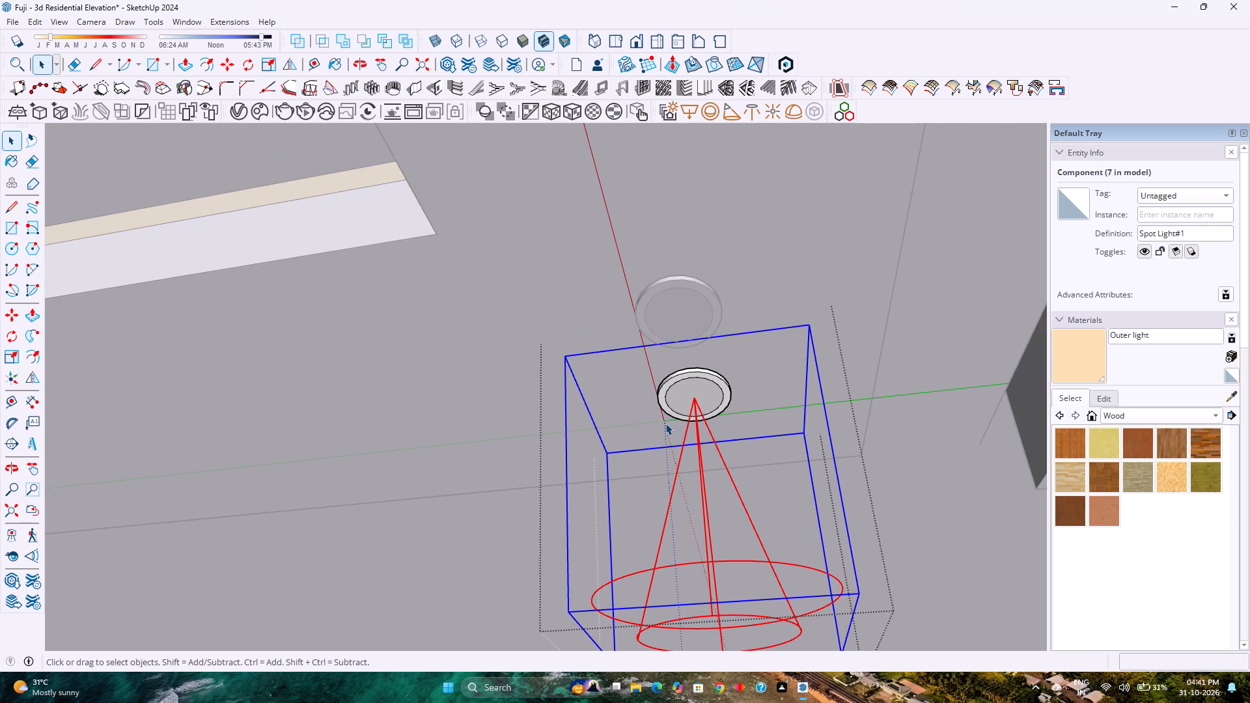
key("Escape")
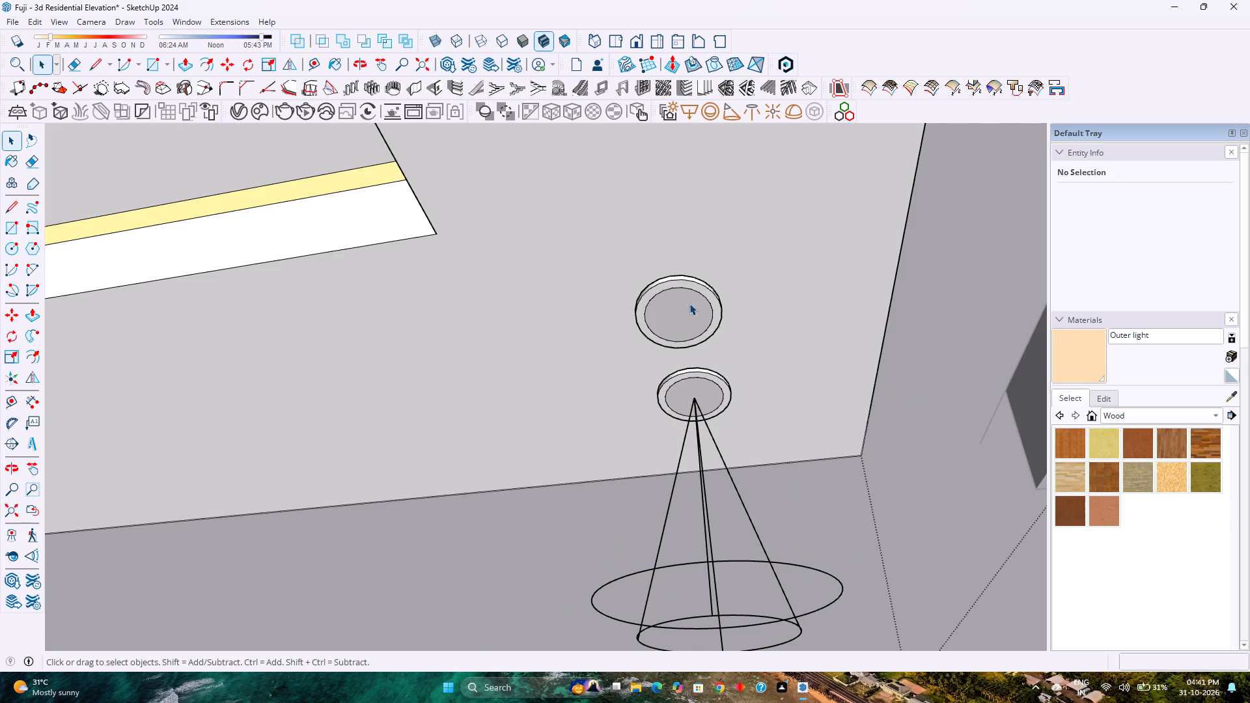
Paste the copied spot light inside the inner, still unlit downlight of the same corner pair.
double_click(689, 303)
scroll(686, 320, "up", 2)
key("ctrl+v")
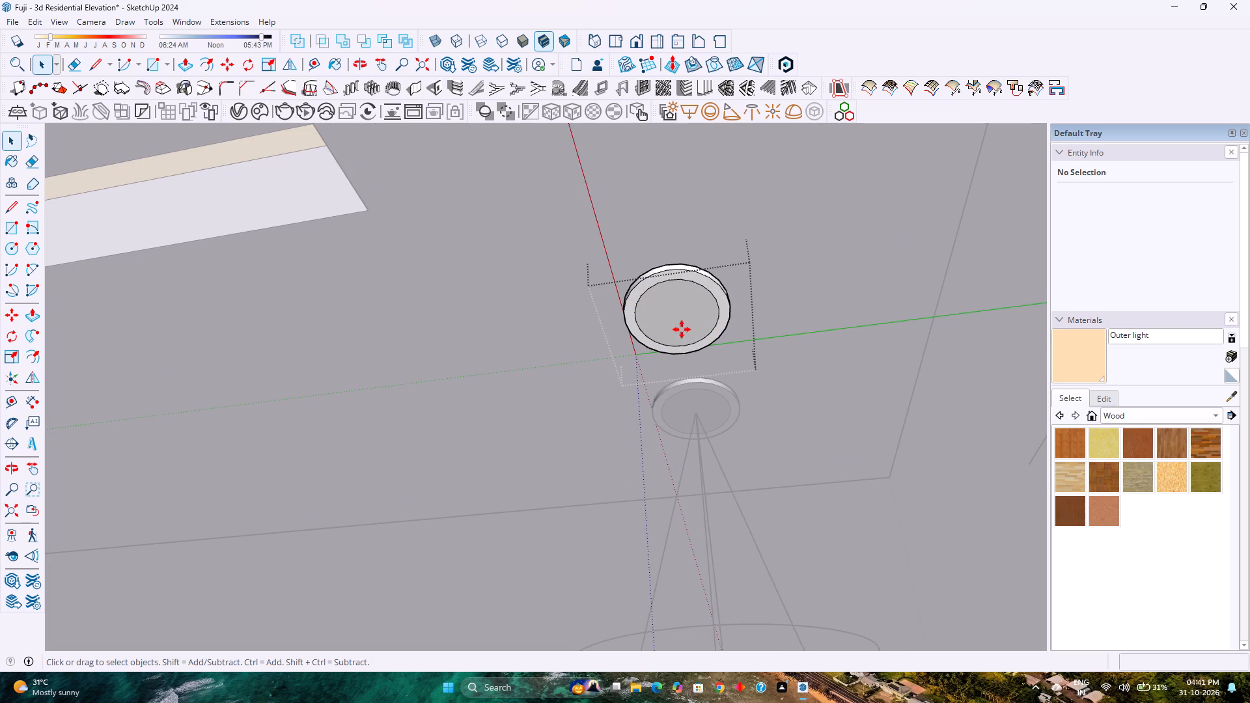
left_click(481, 285)
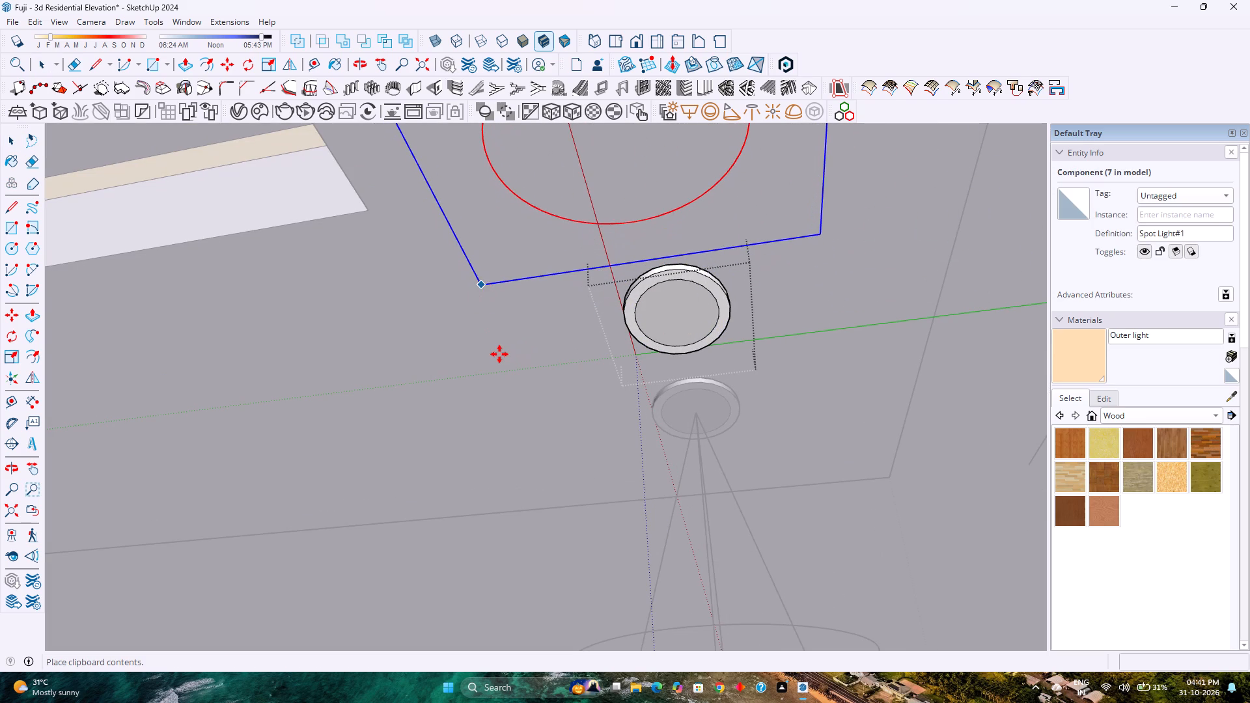
Lower the pasted spot light by about 1' 1/8", centre its tip on the inner downlight's round face, and leave the component.
scroll(499, 354, "down", 13)
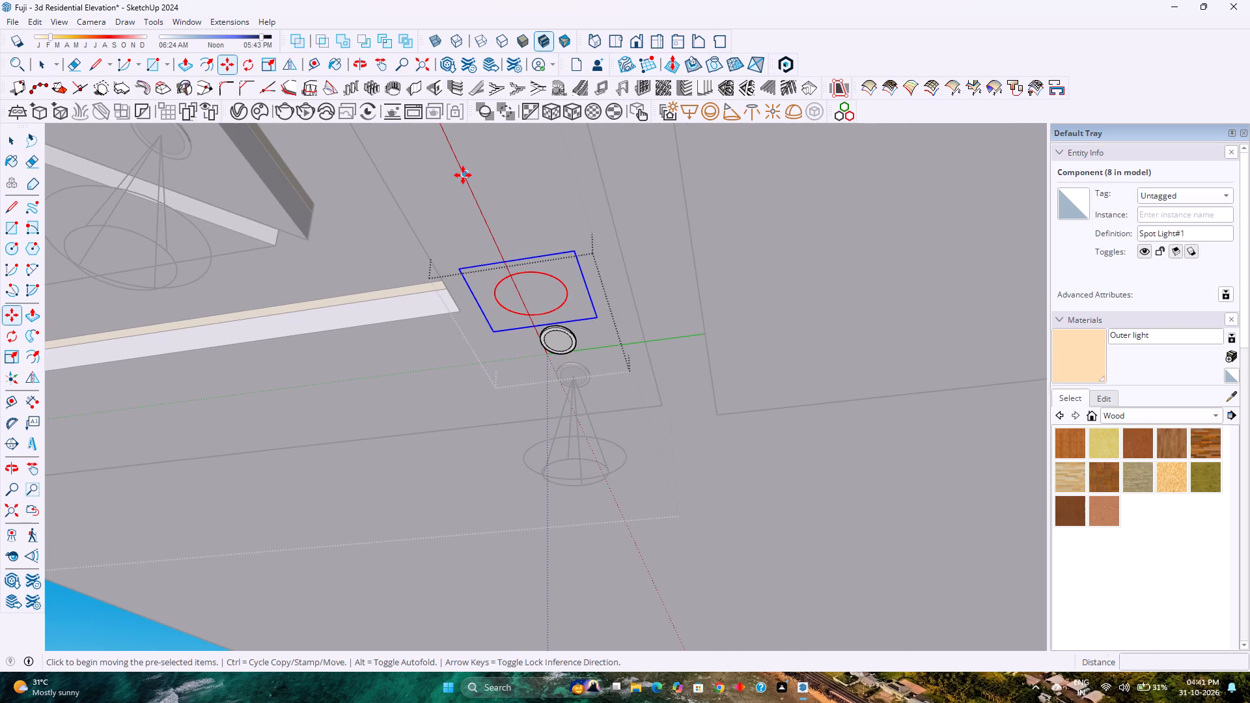
left_click(463, 175)
left_click(458, 279)
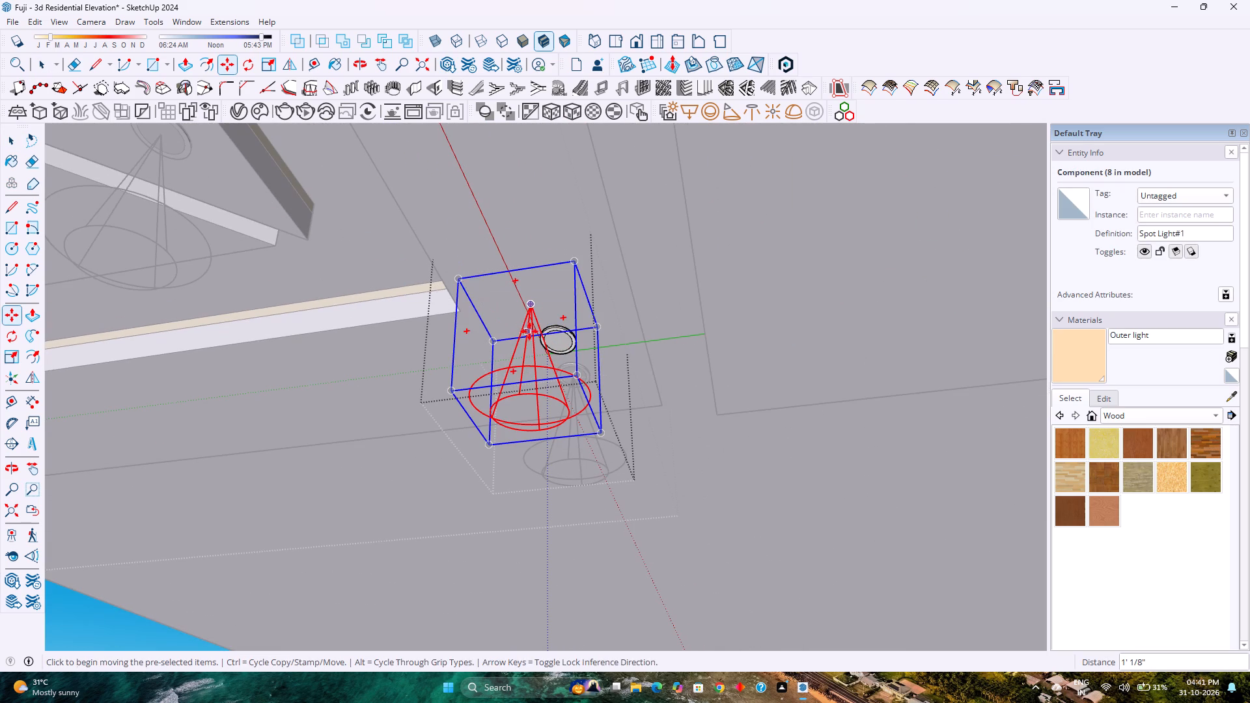
left_click(529, 307)
scroll(561, 347, "up", 5)
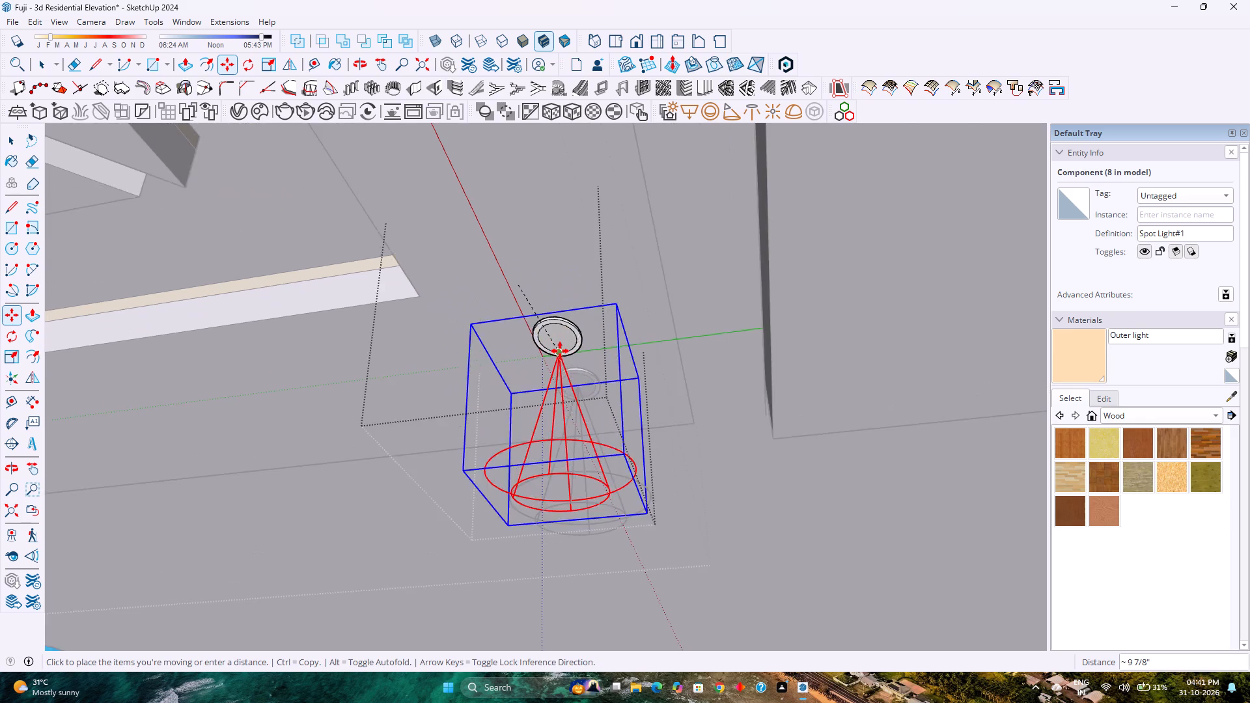
scroll(560, 351, "up", 12)
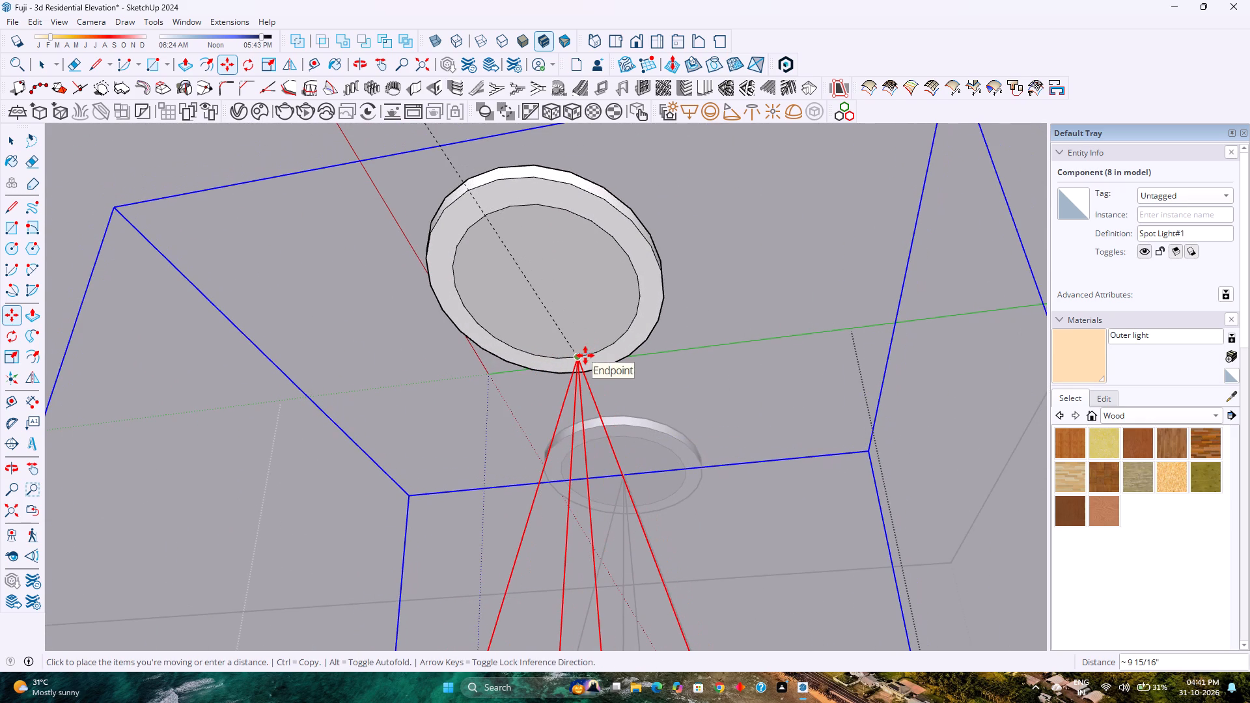
left_click(553, 287)
scroll(575, 337, "down", 10)
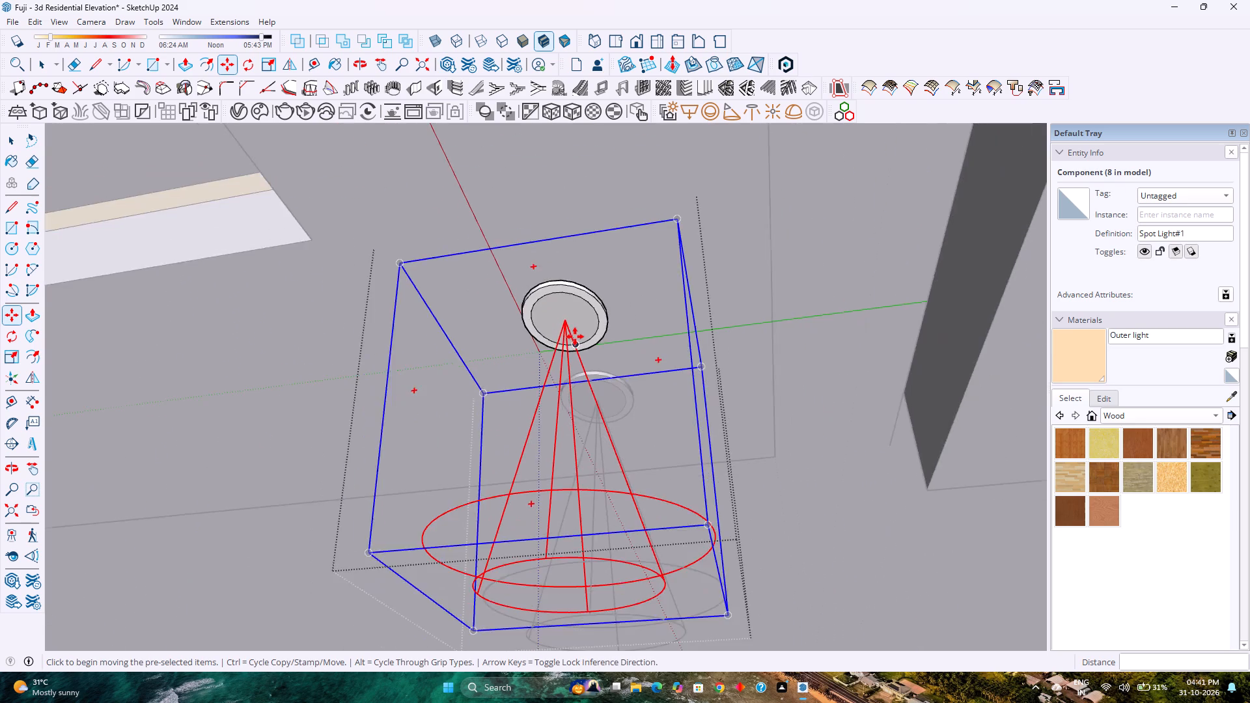
scroll(575, 337, "down", 4)
key("space")
scroll(575, 337, "down", 6)
key("Escape")
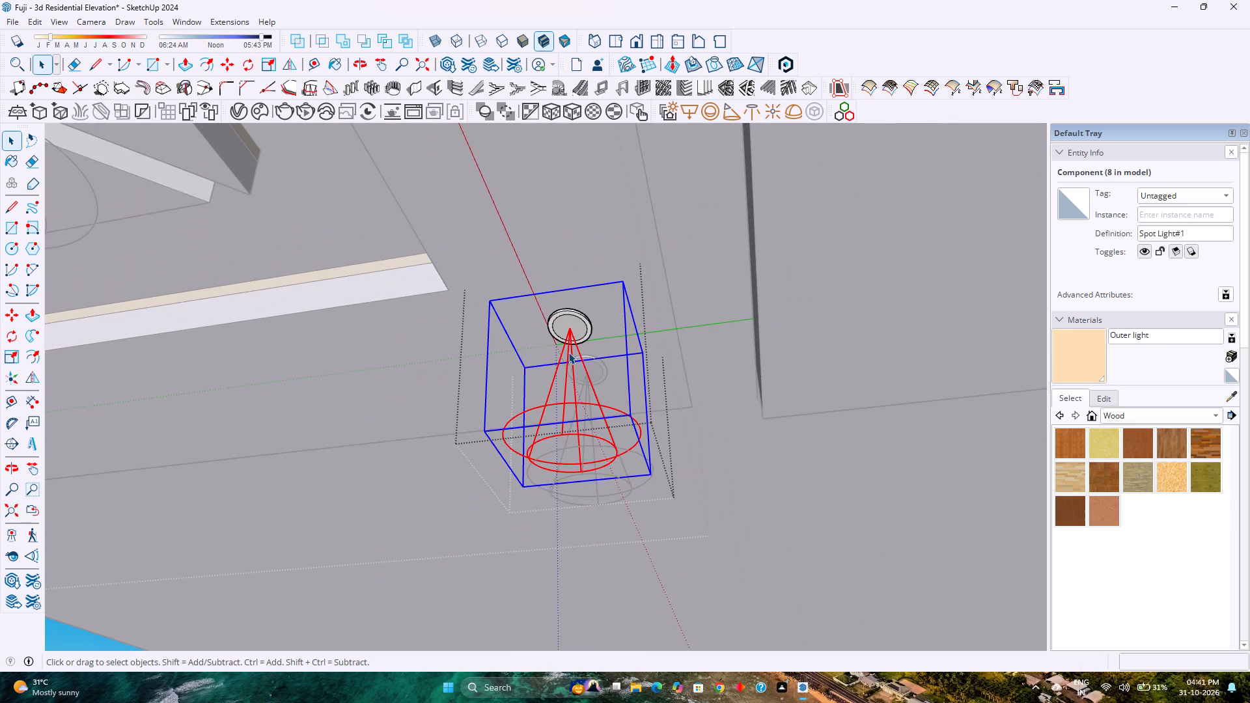
Paste the copied spot light inside the downlight closest to the false ceiling's other corner, in the remaining unlit pair.
scroll(568, 352, "down", 14)
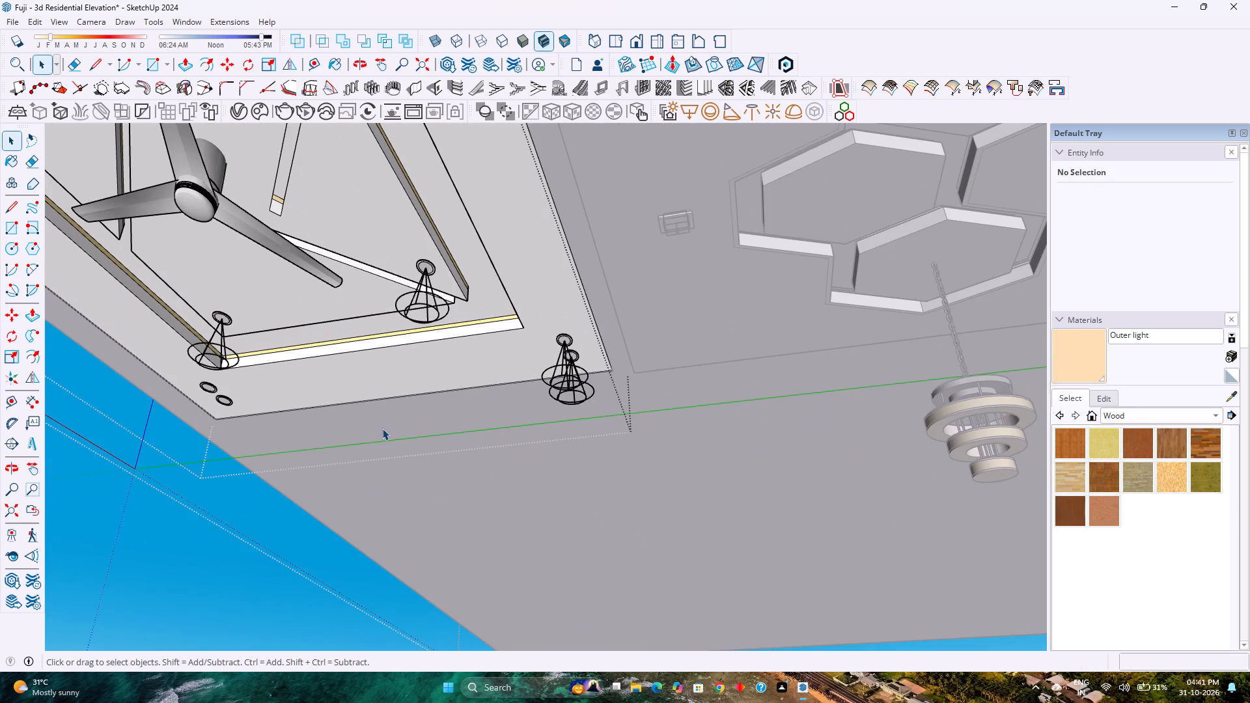
middle_click(383, 435, "shift")
middle_click_drag(383, 435, 430, 436, "shift")
middle_click_drag(434, 436, 467, 436, "shift")
scroll(443, 355, "up", 8)
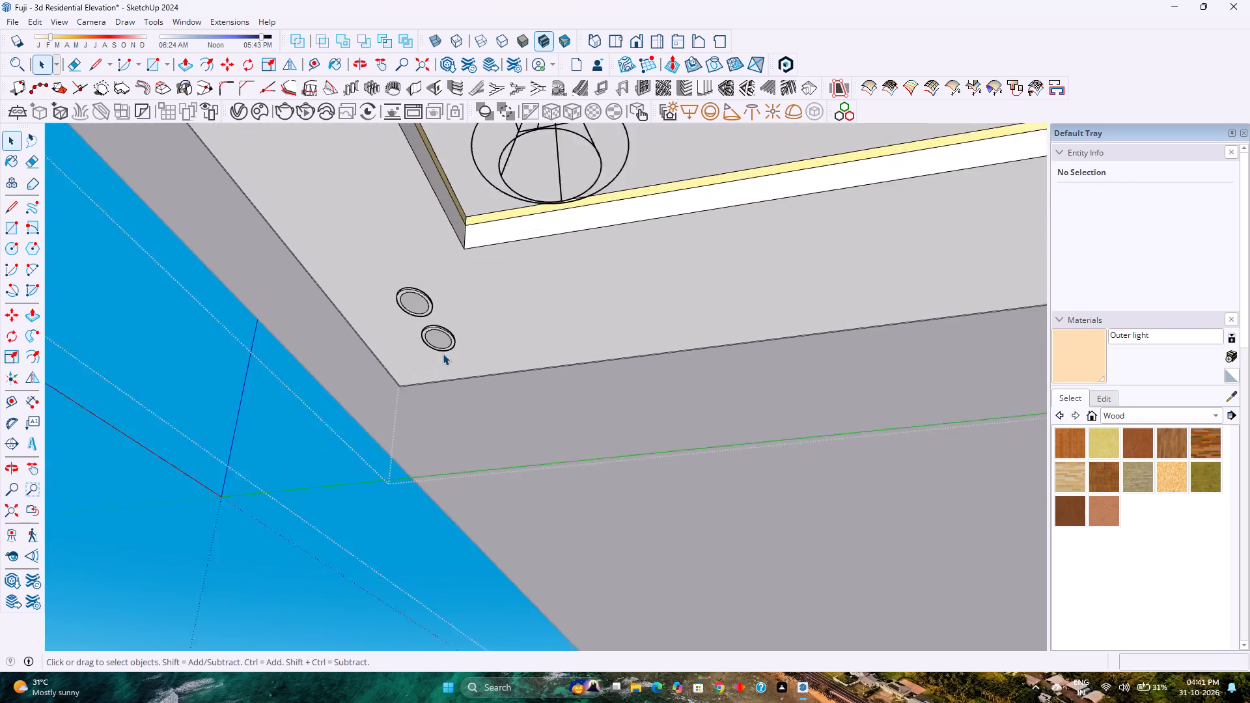
scroll(443, 353, "up", 6)
double_click(443, 338)
left_click(436, 324)
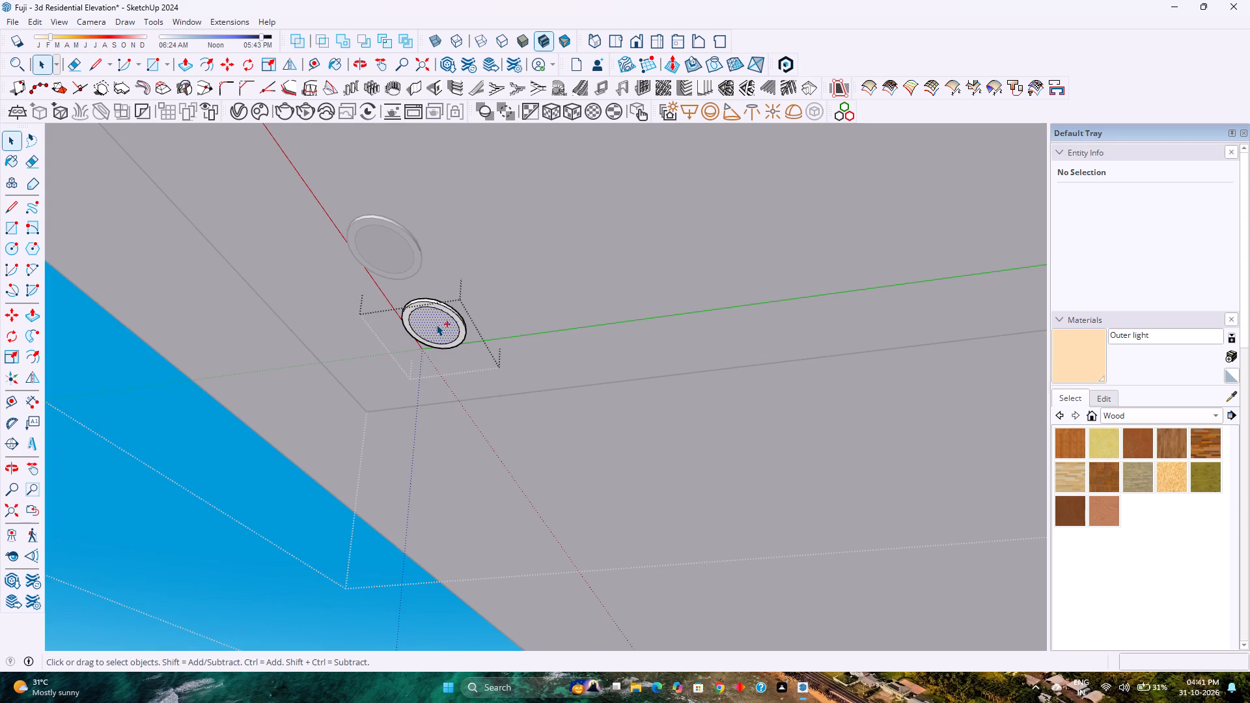
key("ctrl+v")
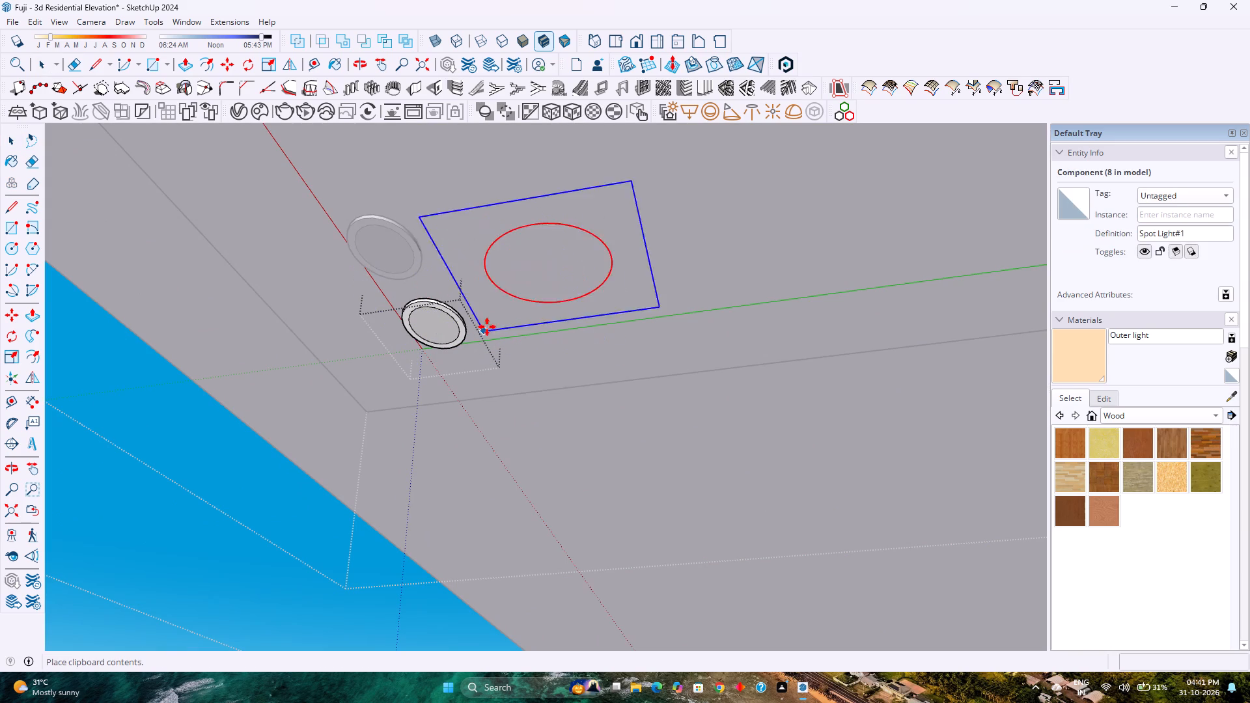
left_click(497, 311)
Lower the pasted spot light by about 1', shift it about 10 7/16" to centre its tip on the downlight's face, and leave the component.
scroll(497, 311, "down", 10)
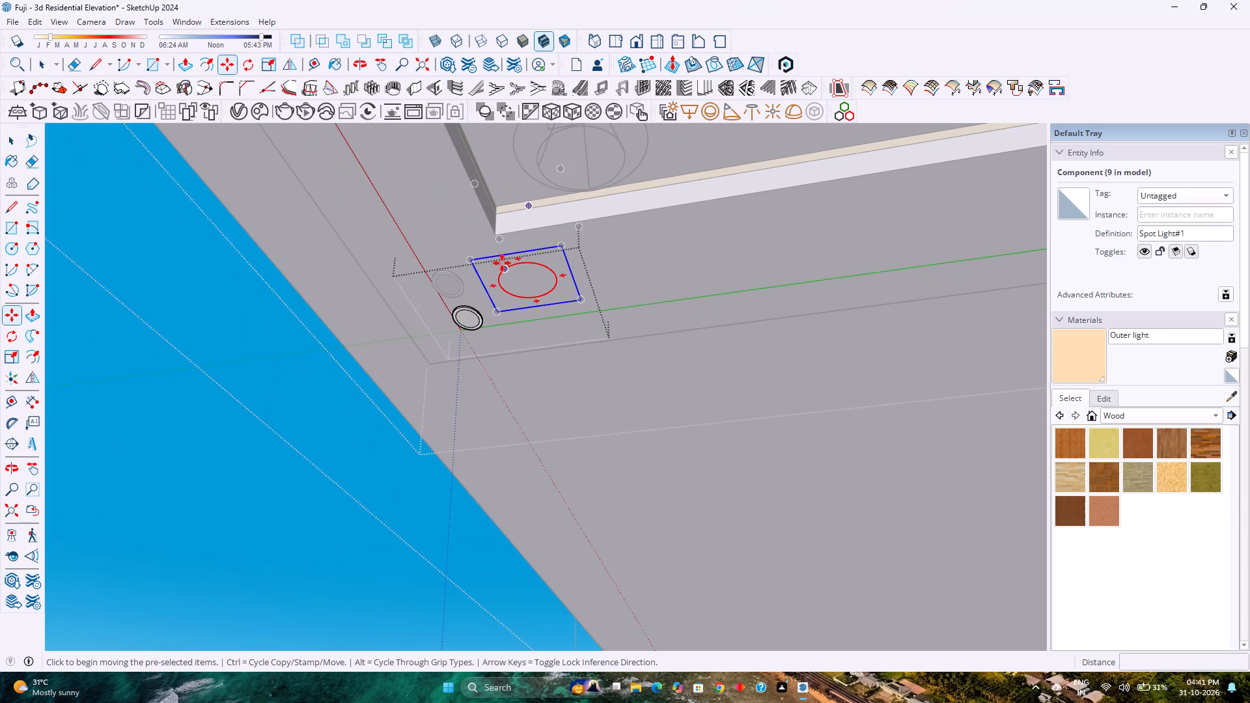
left_click(478, 189)
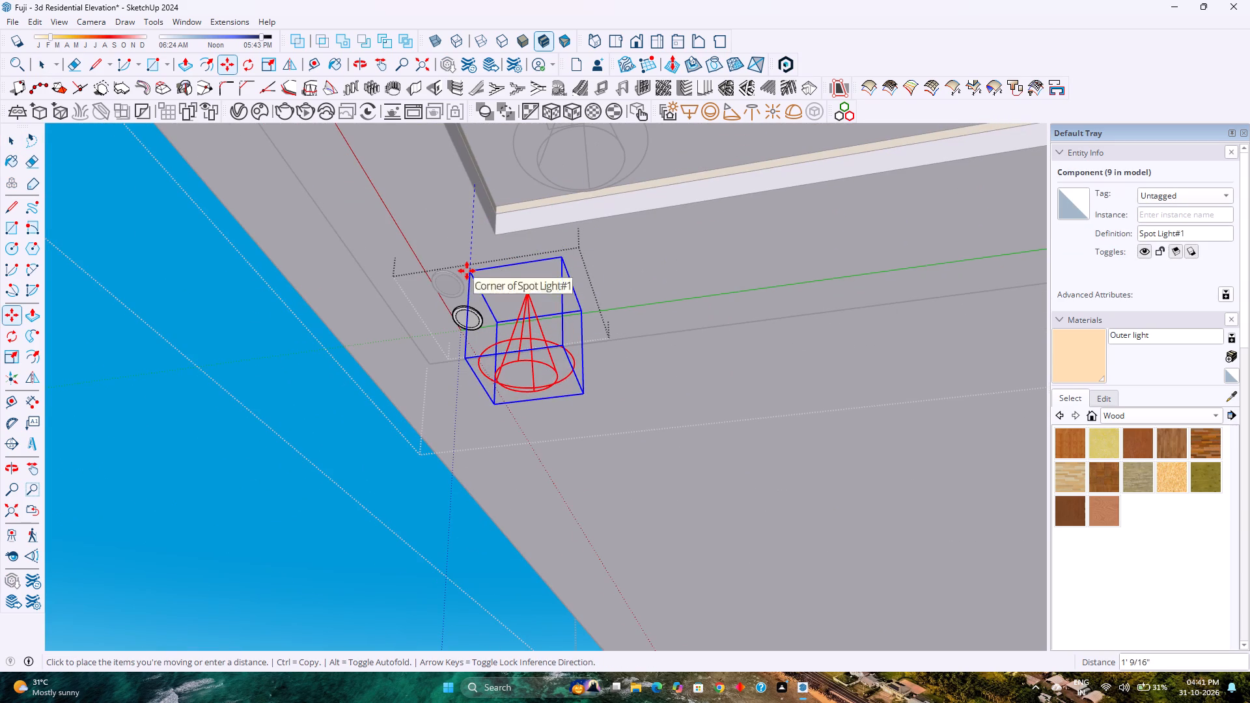
left_click(471, 264)
left_click(530, 282)
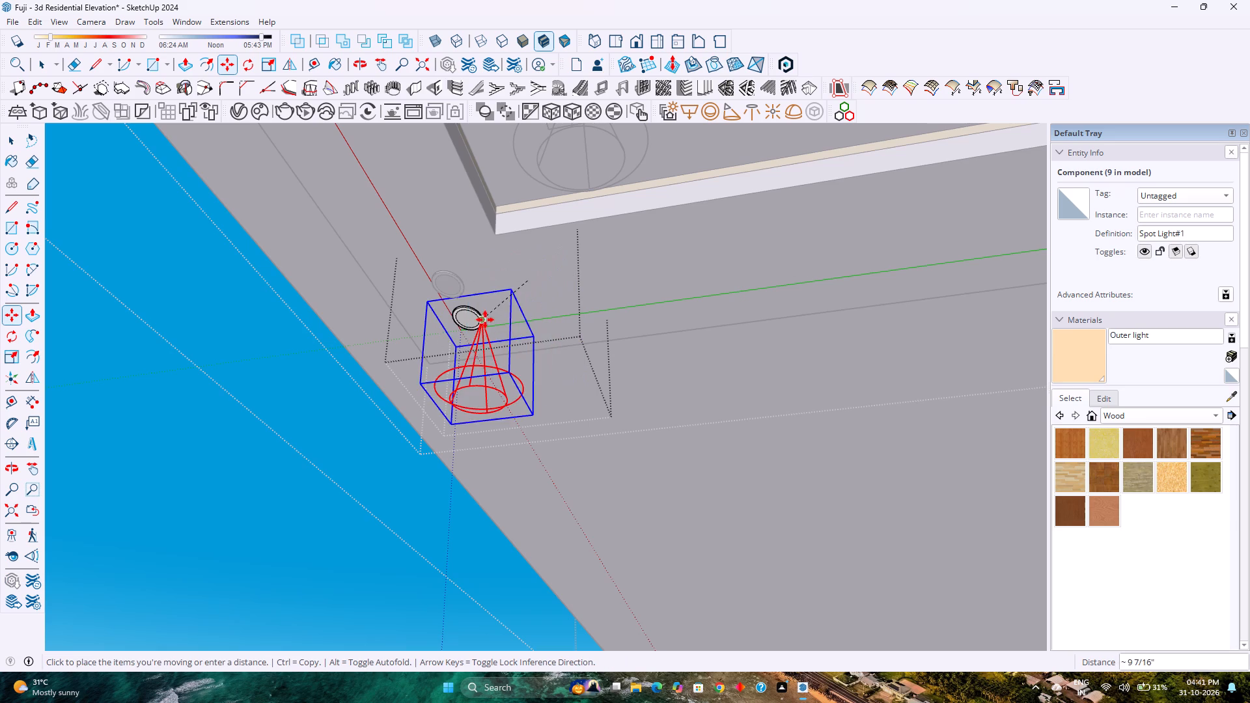
scroll(467, 324, "up", 17)
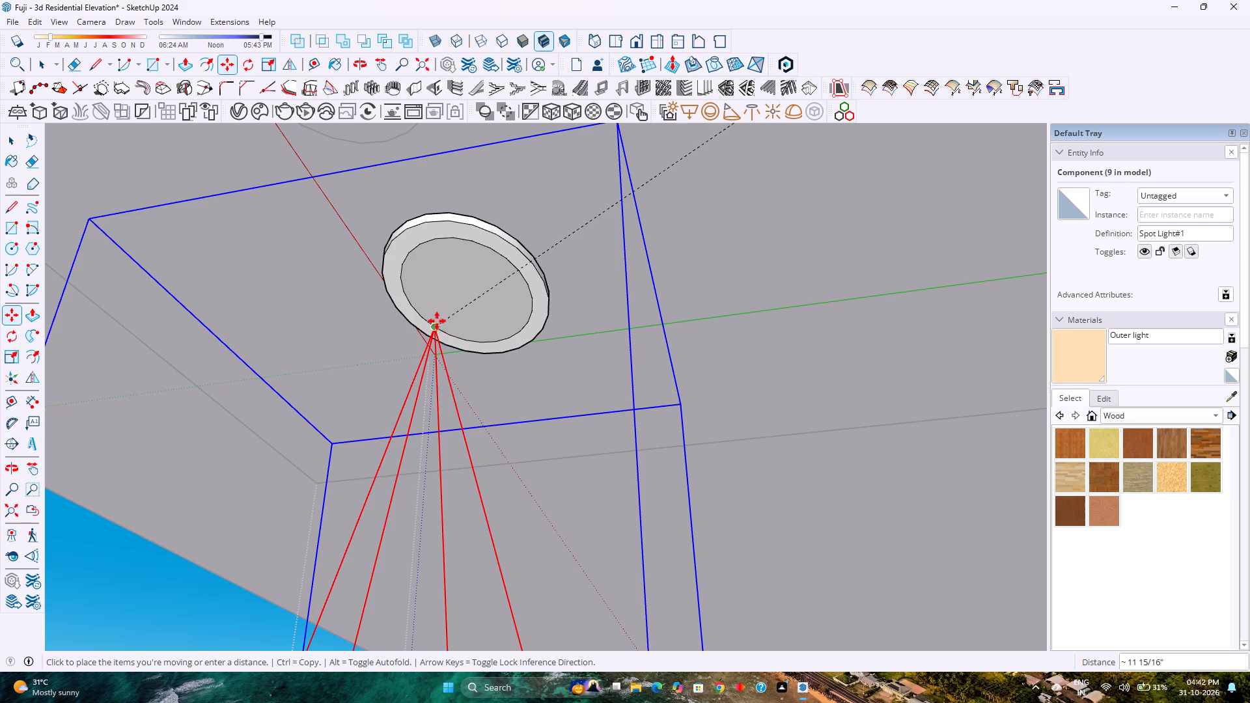
left_click(465, 302)
scroll(507, 317, "down", 10)
scroll(507, 317, "up", 1)
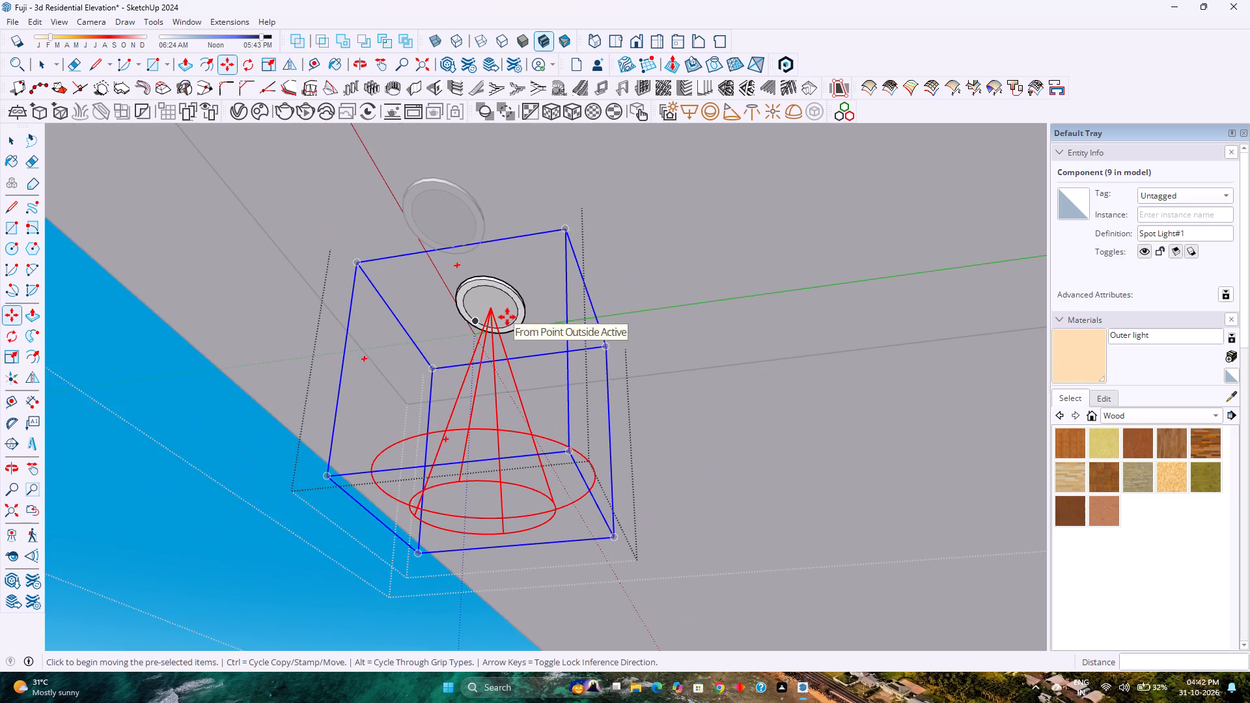
key("space")
scroll(492, 286, "up", 4)
key("Escape")
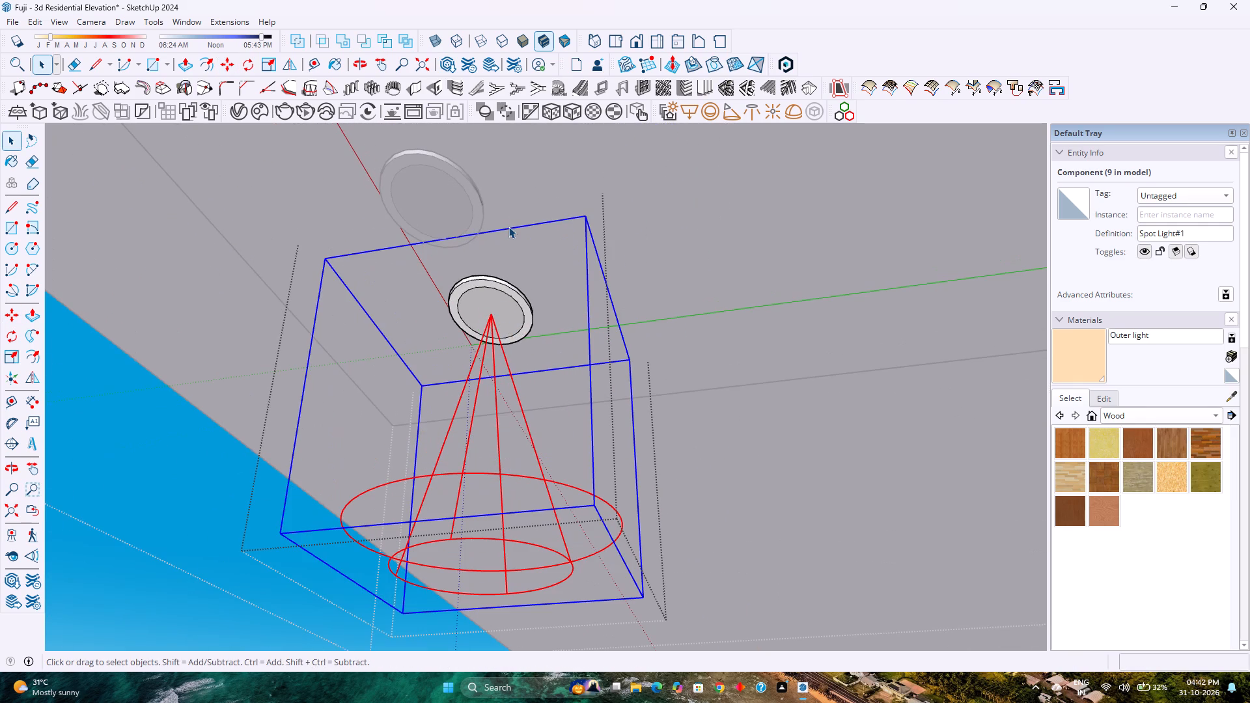
Paste the copied spot light inside the last unlit downlight of this corner pair.
double_click(461, 208)
scroll(460, 208, "up", 4)
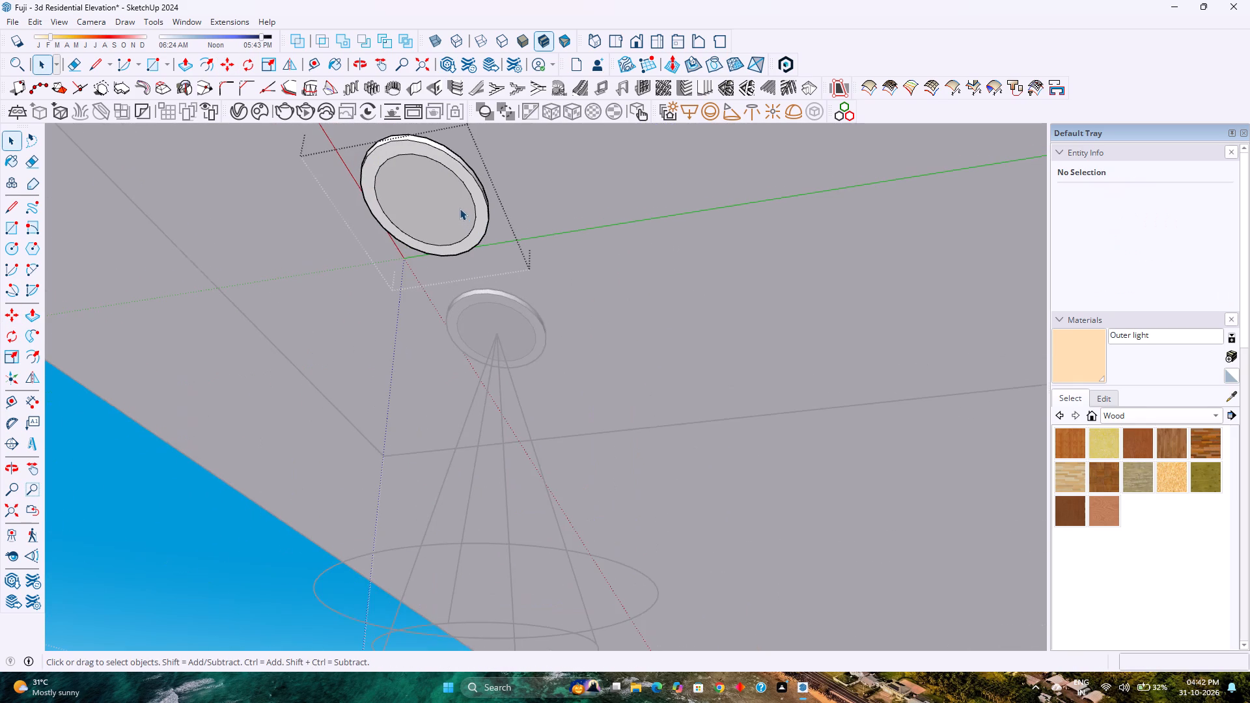
key("ctrl+v")
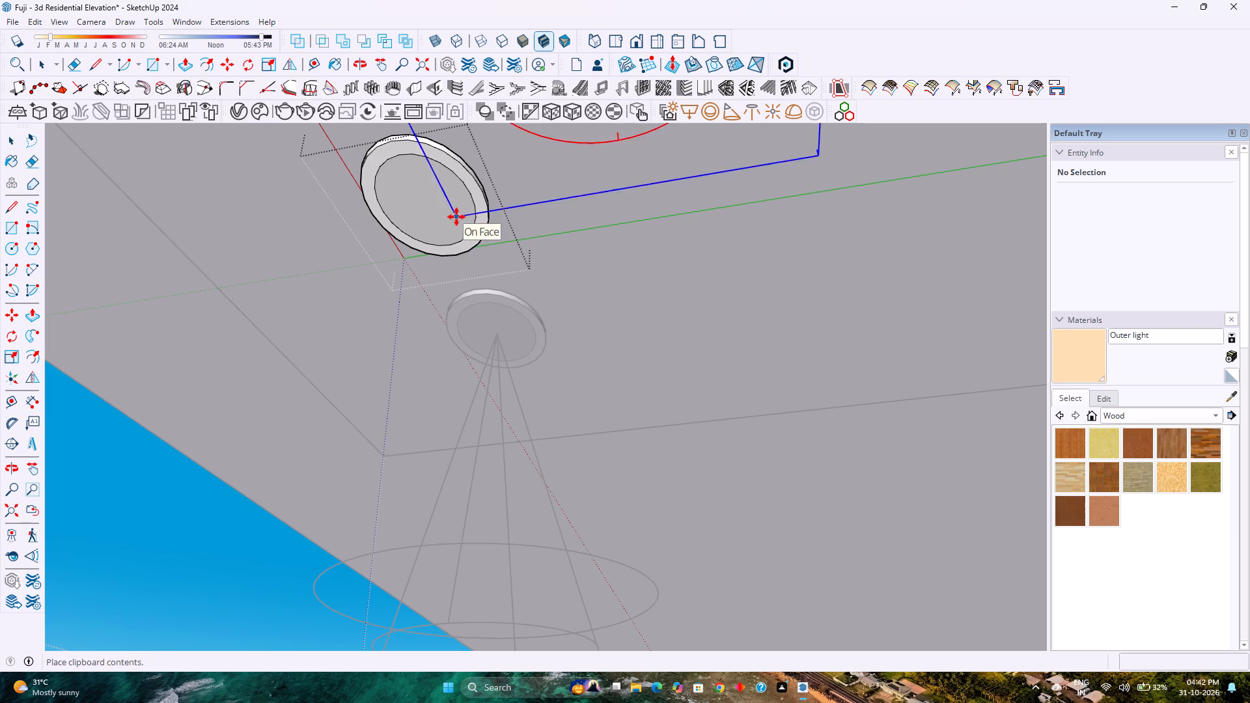
left_click(507, 297)
Move the pasted spot light about 1' 3/16" onto the downlight, nudge it about 1/2" to centre its tip, and leave the component.
scroll(507, 297, "down", 7)
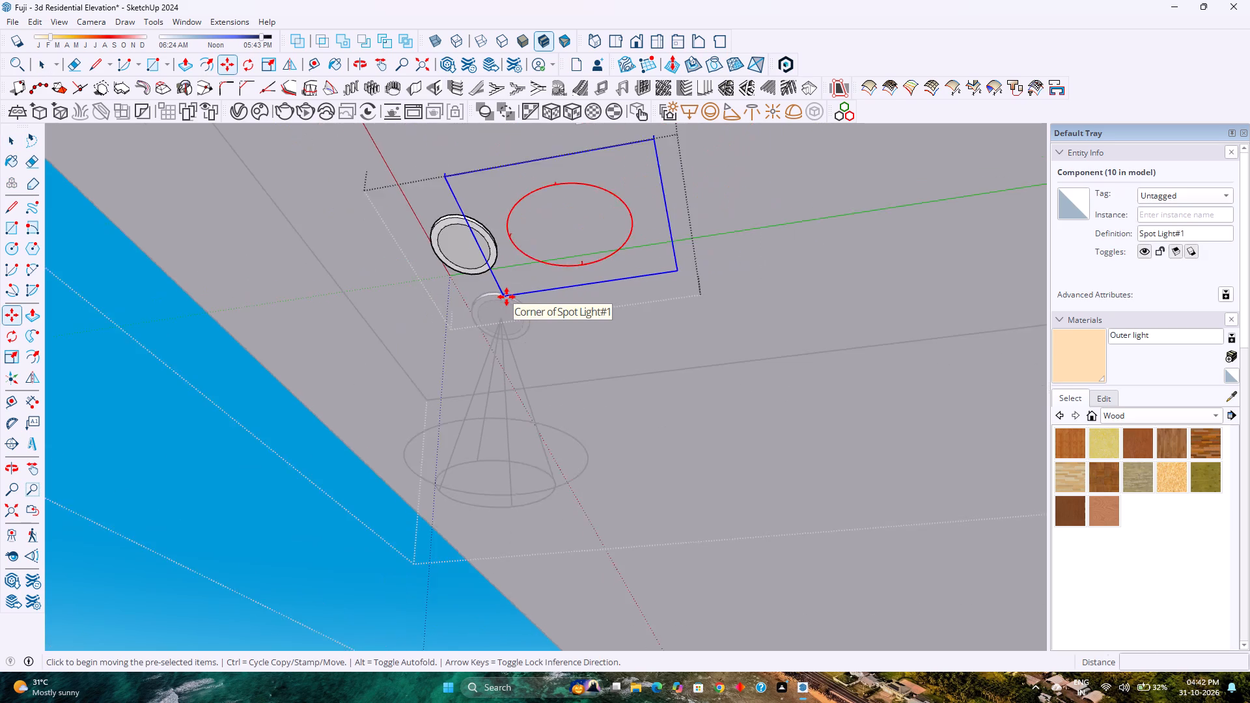
scroll(507, 297, "down", 5)
scroll(548, 164, "down", 2)
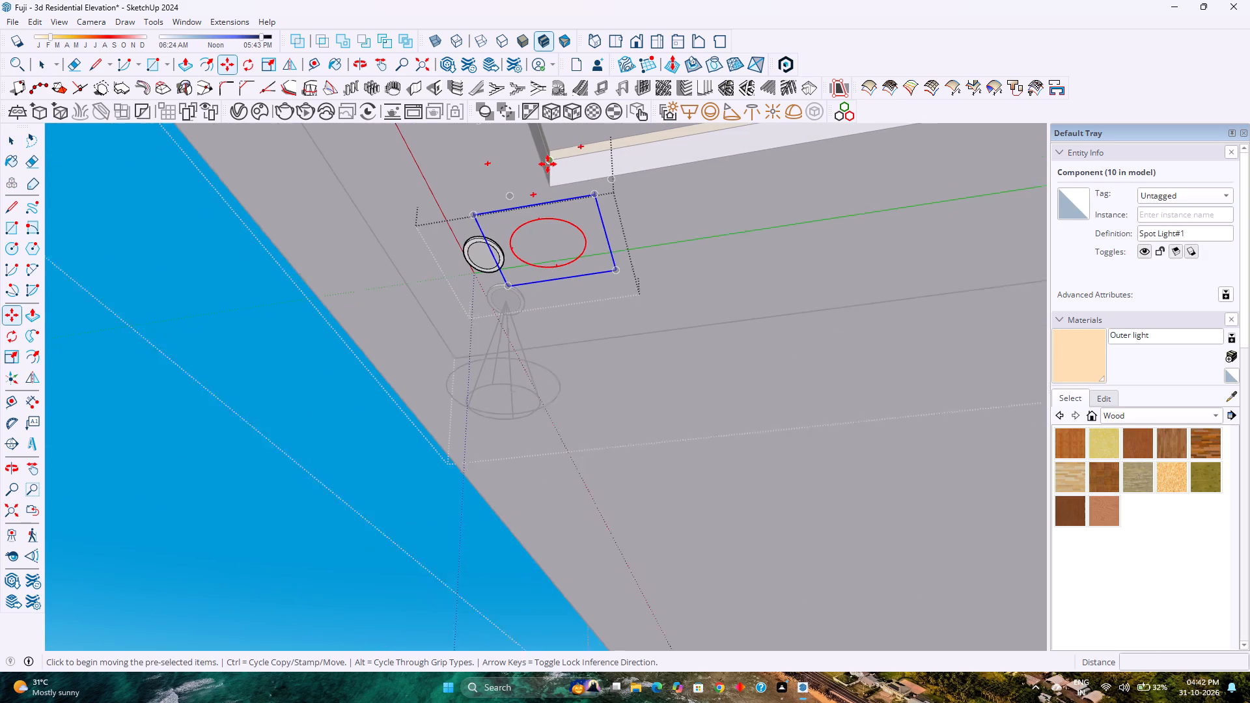
scroll(548, 164, "down", 3)
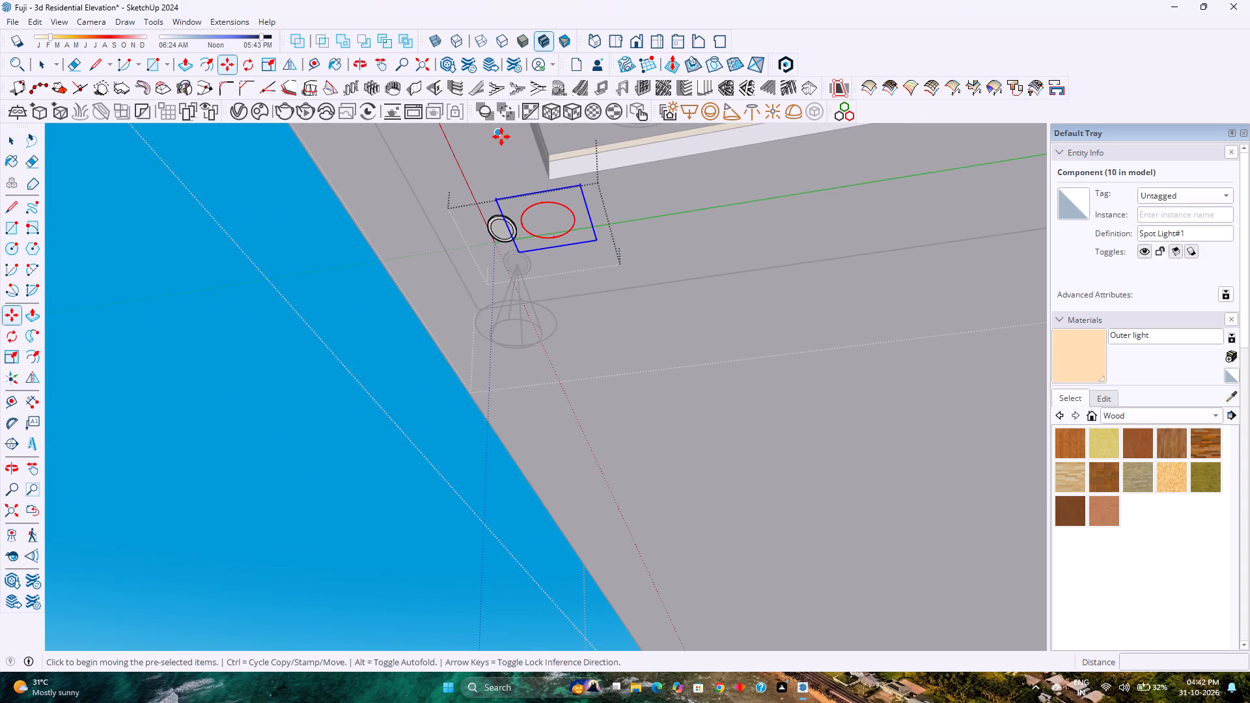
left_click(501, 137)
left_click(453, 208)
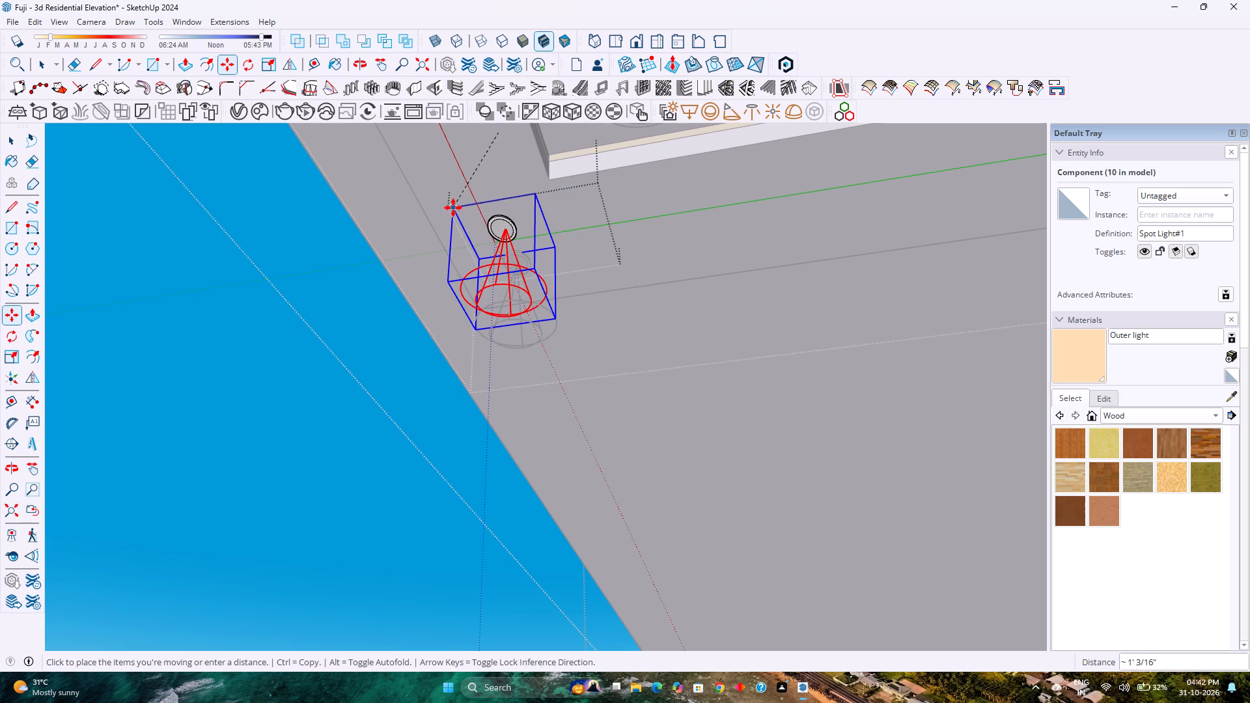
scroll(490, 227, "up", 16)
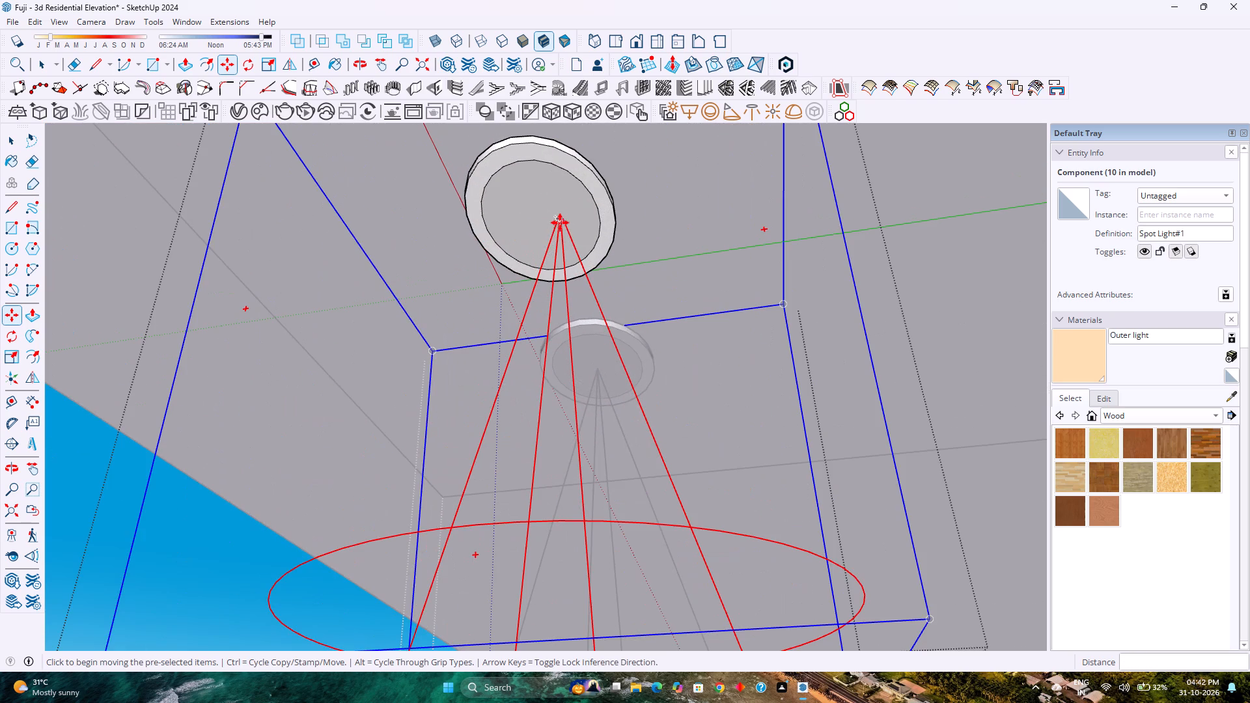
left_click(562, 208)
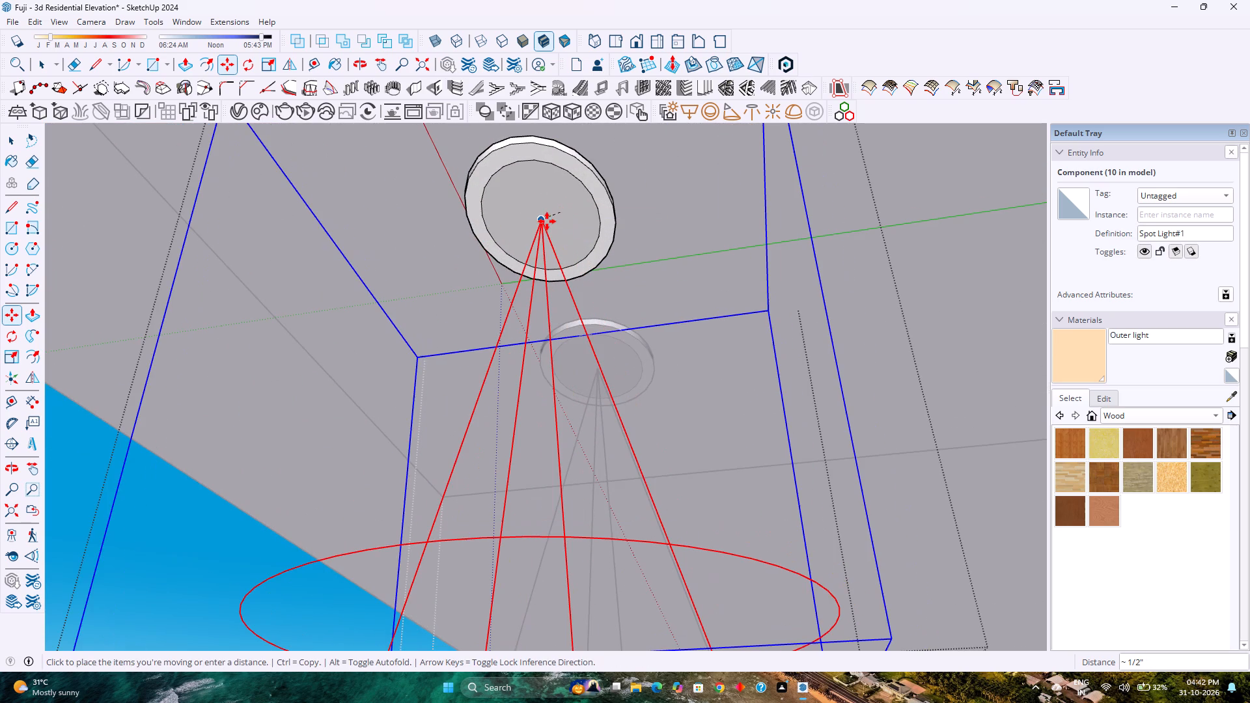
left_click(546, 221)
scroll(585, 263, "down", 10)
key("space")
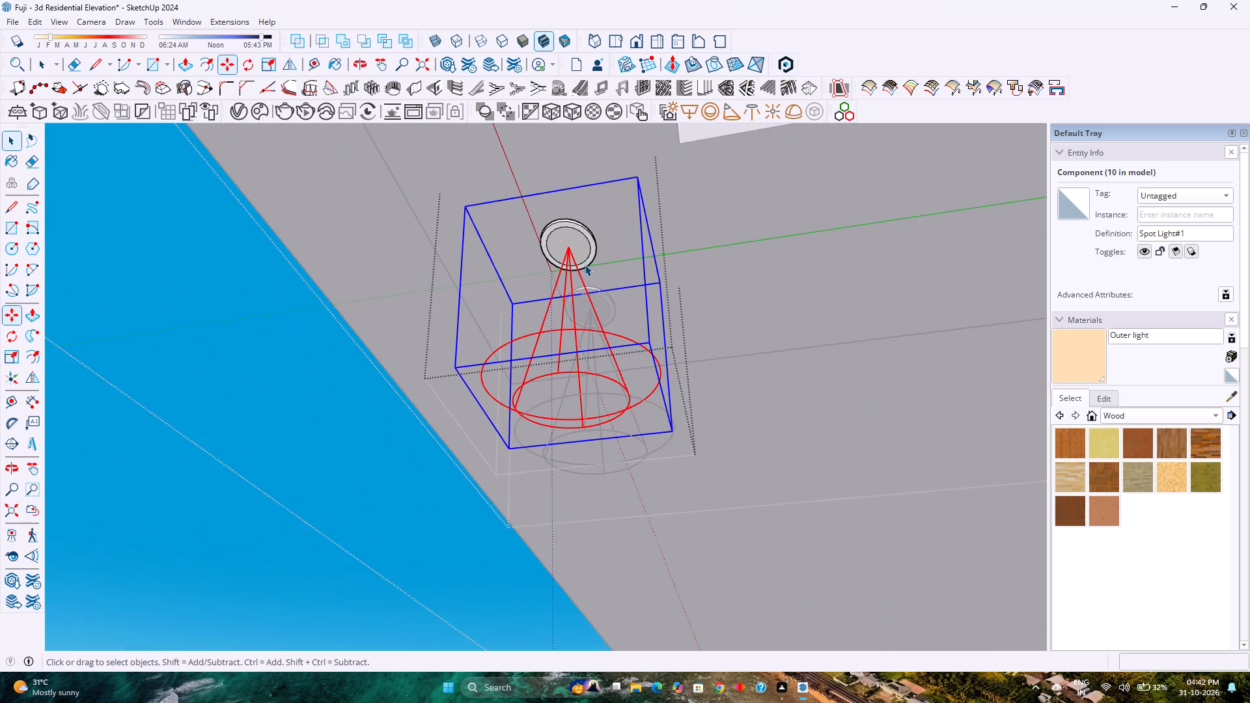
scroll(585, 264, "down", 6)
key("Escape")
scroll(574, 288, "down", 15)
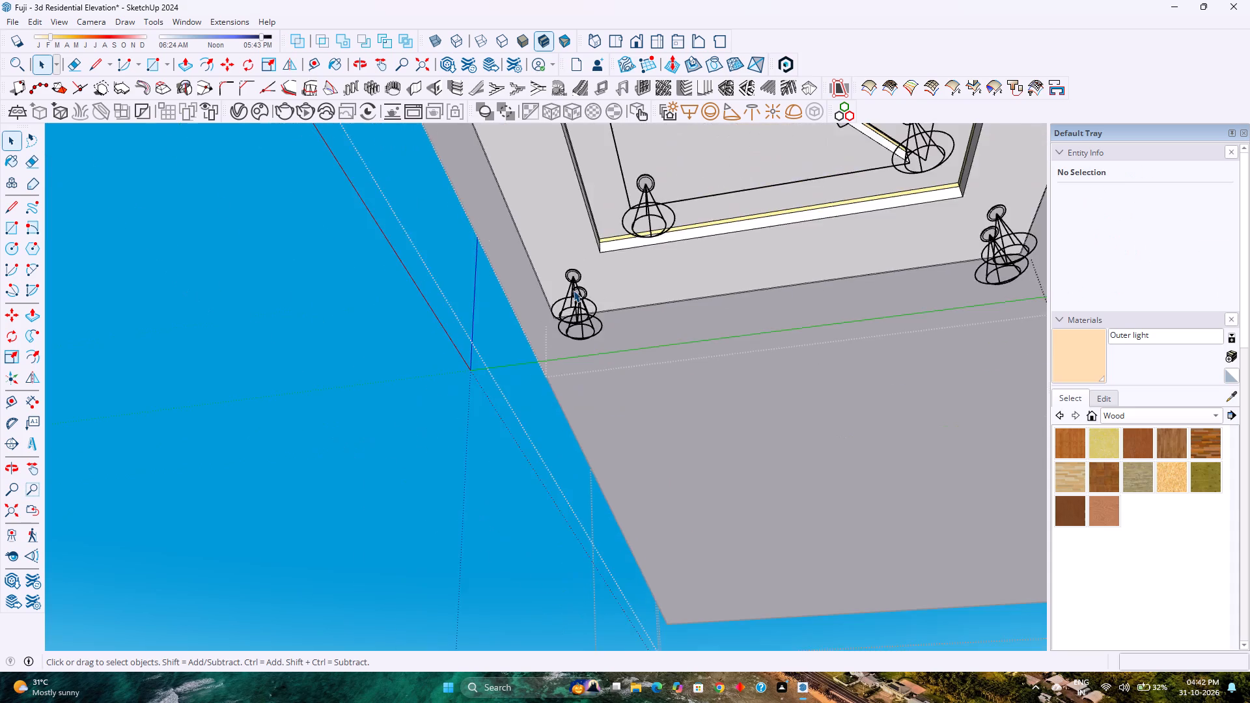
Paste the copied spot light inside the downlight farther from the curved facade frame, in the false ceiling's last unlit corner pair.
scroll(574, 290, "down", 6)
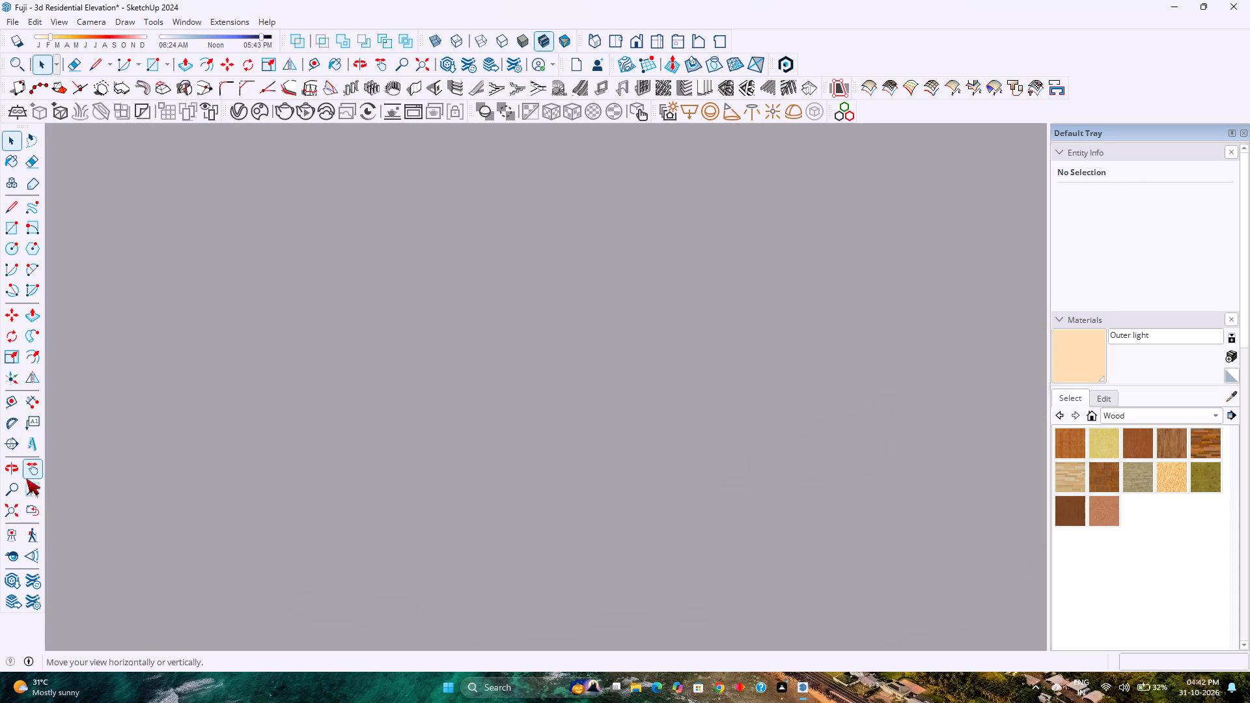
left_click(13, 508)
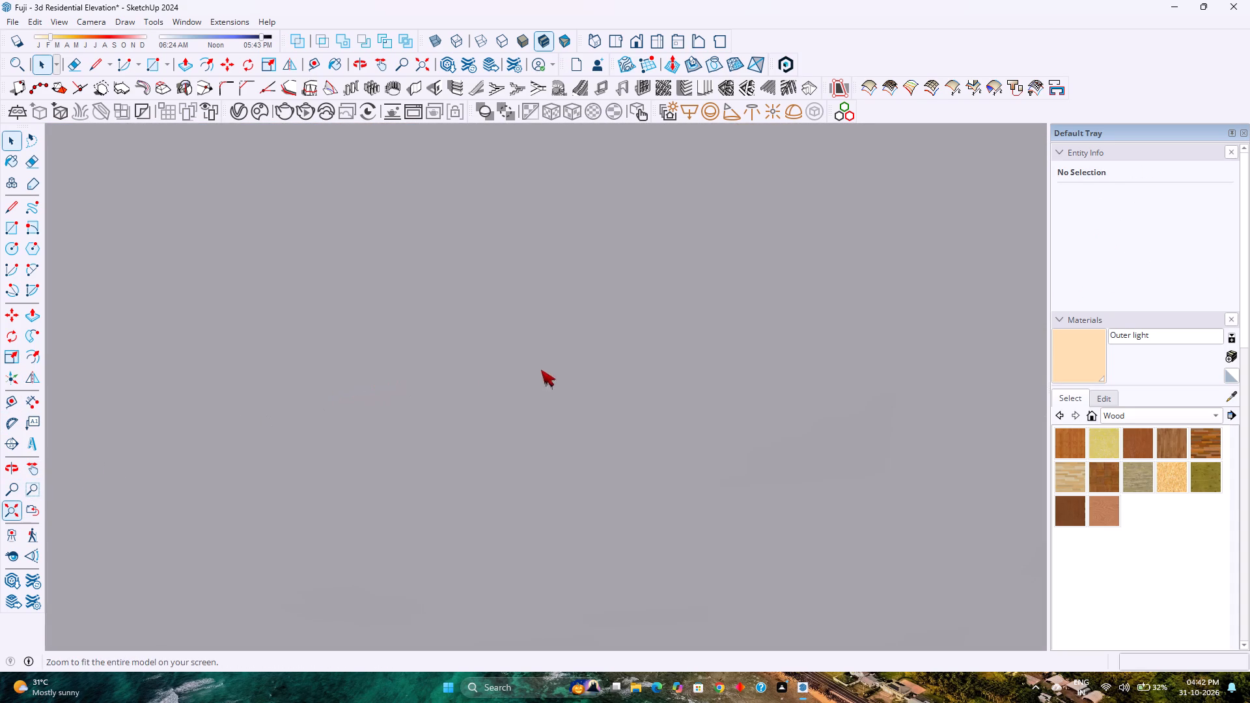
scroll(325, 323, "up", 12)
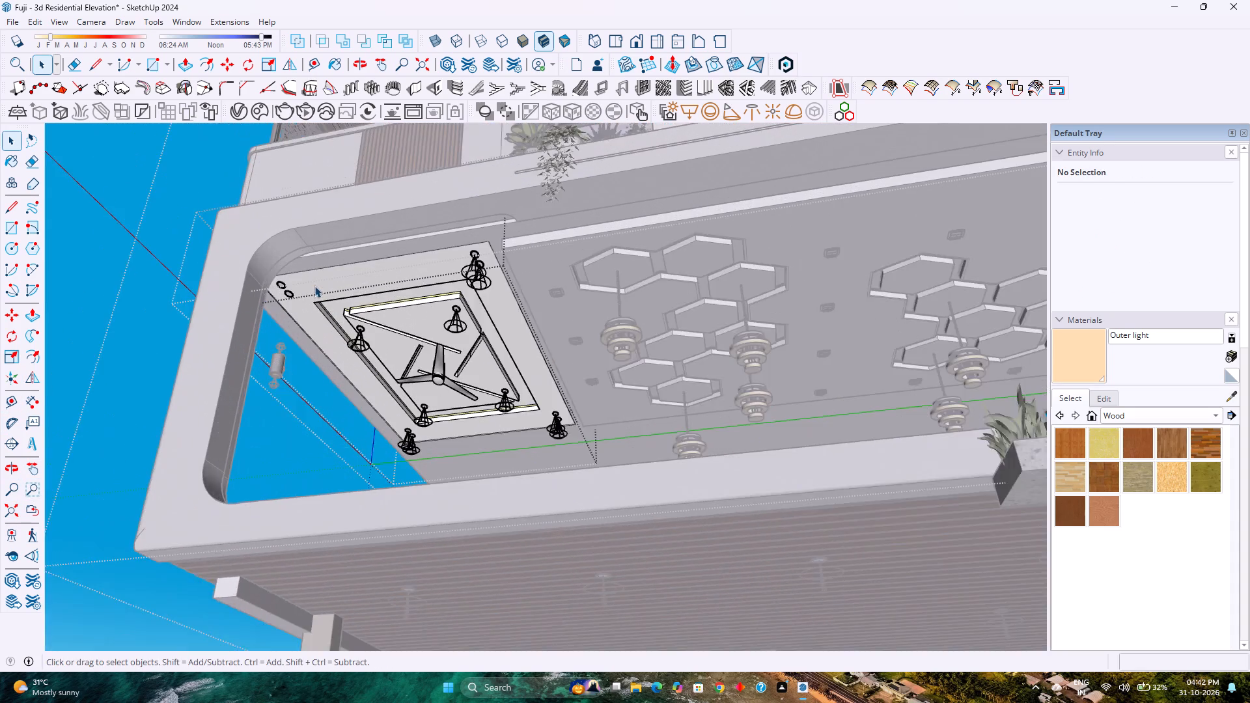
scroll(314, 286, "up", 16)
double_click(282, 304)
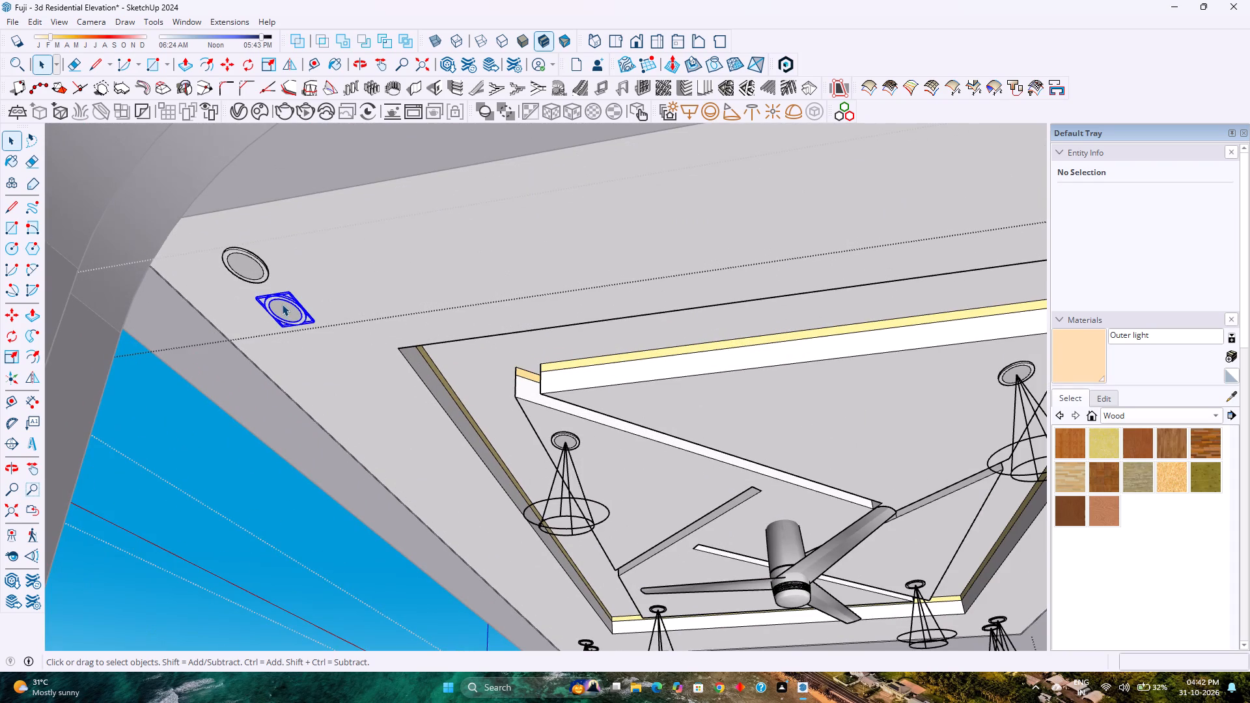
scroll(282, 308, "up", 5)
double_click(282, 309)
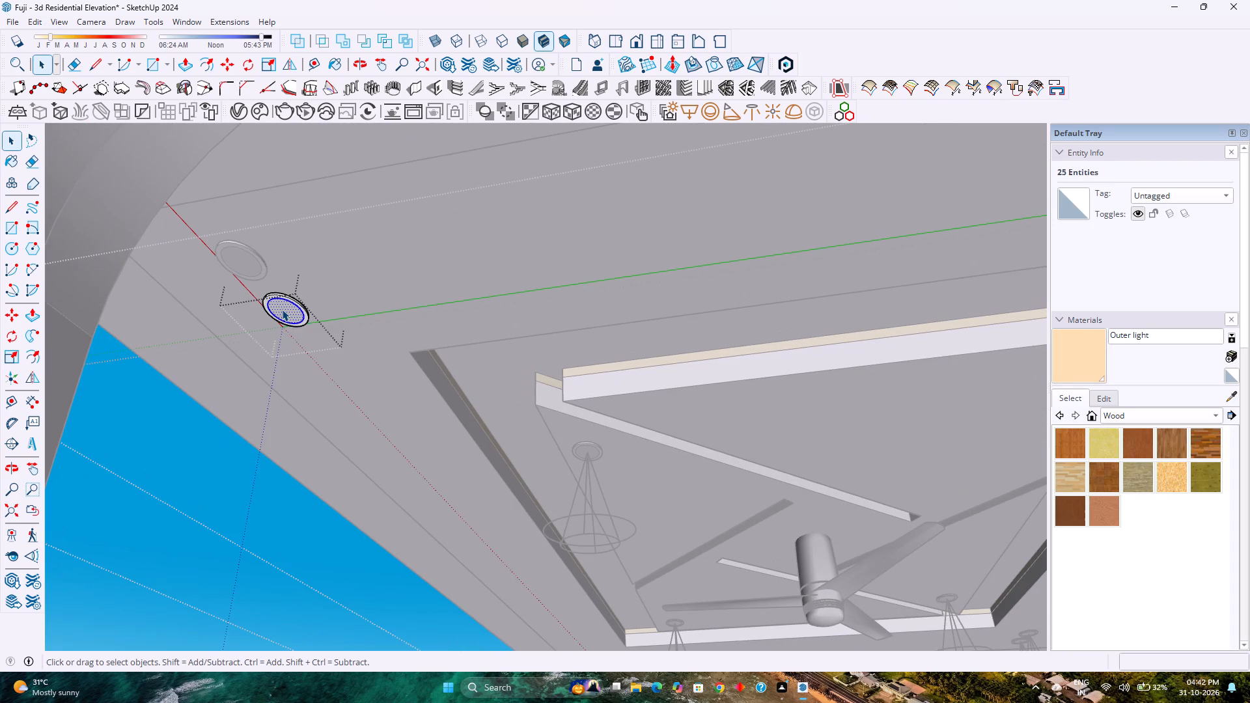
key("ctrl+v")
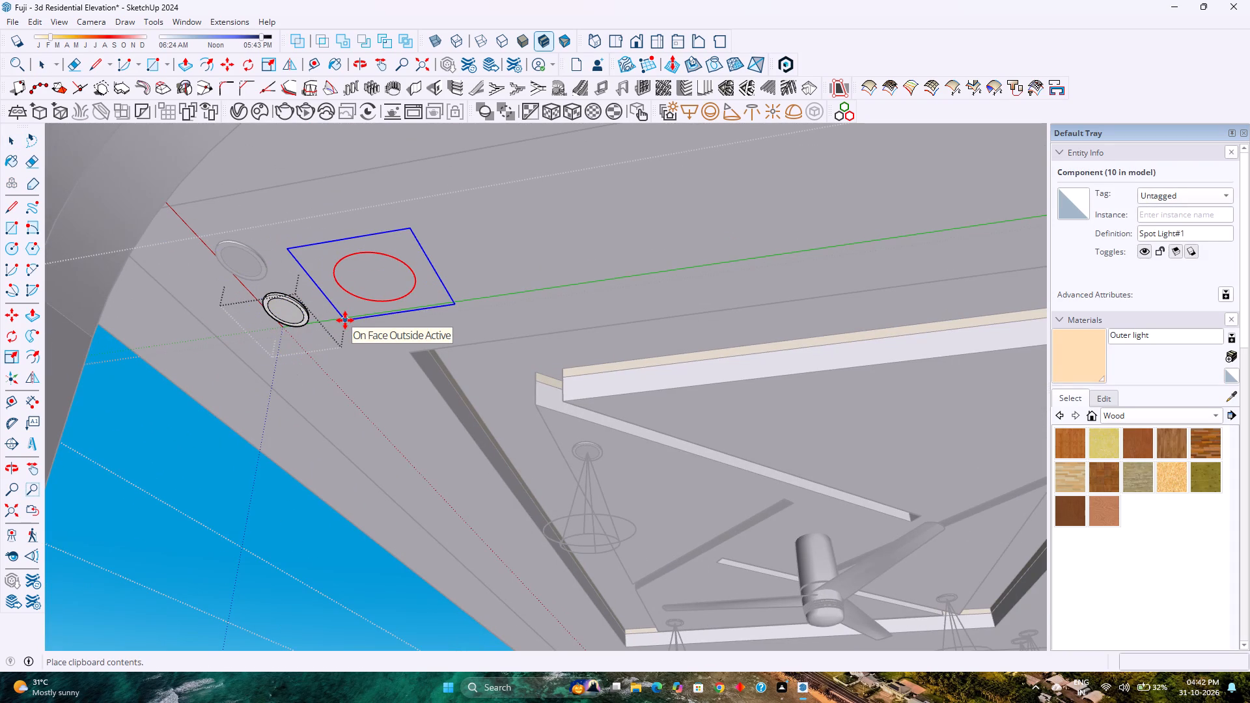
left_click(345, 320)
Lower the pasted spot light about 11 1/16", shift it about 9 9/16" to centre its tip on the downlight's face, and leave the component.
scroll(345, 320, "down", 4)
middle_click(336, 328)
middle_click(335, 320)
middle_click(333, 238)
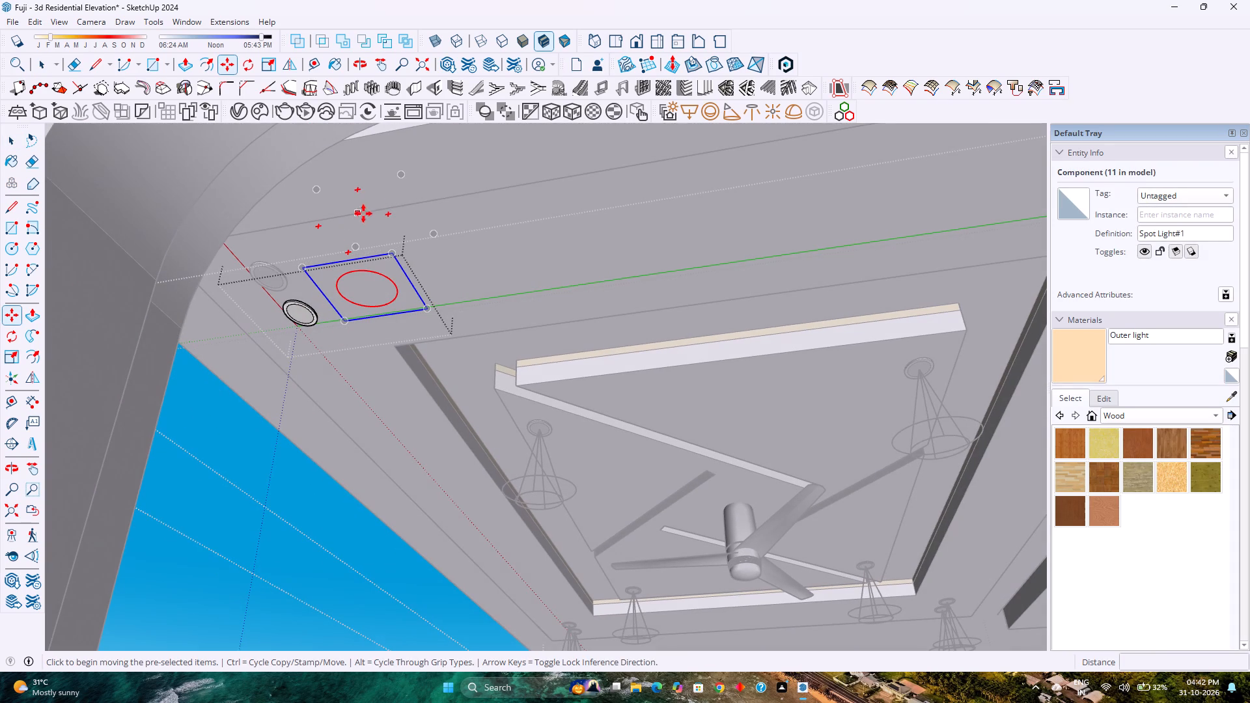
left_click(400, 176)
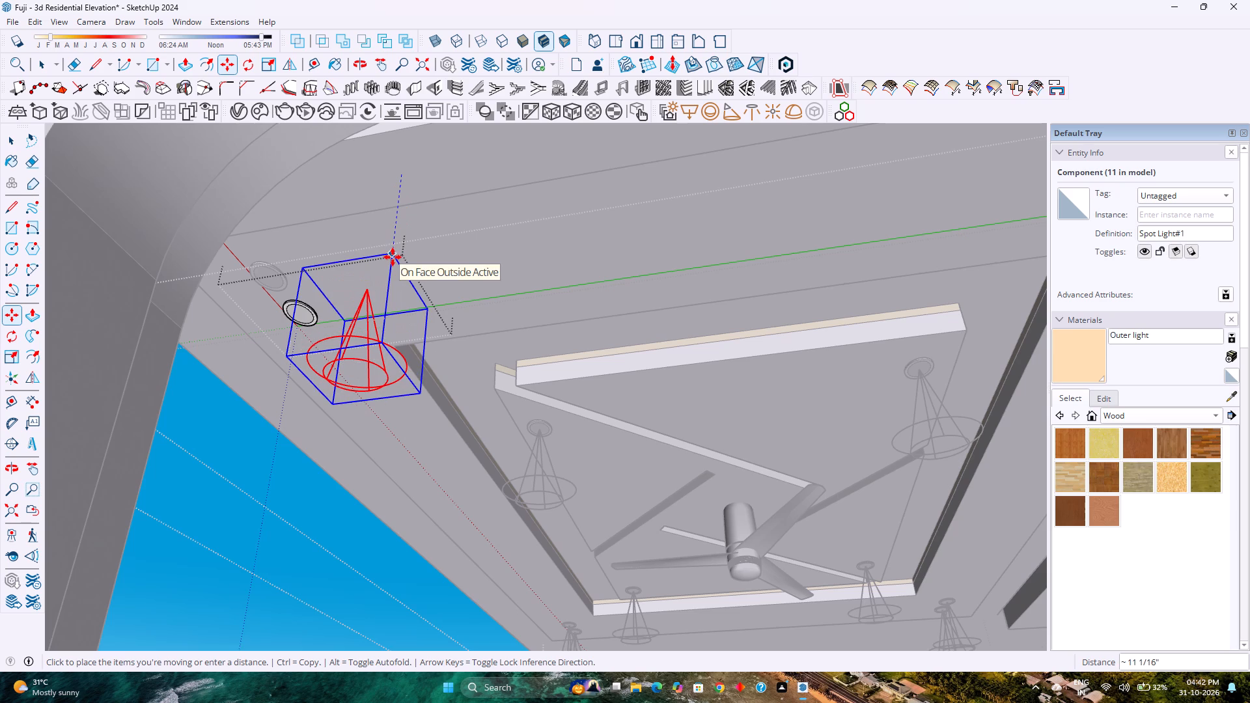
left_click(393, 257)
left_click(364, 291)
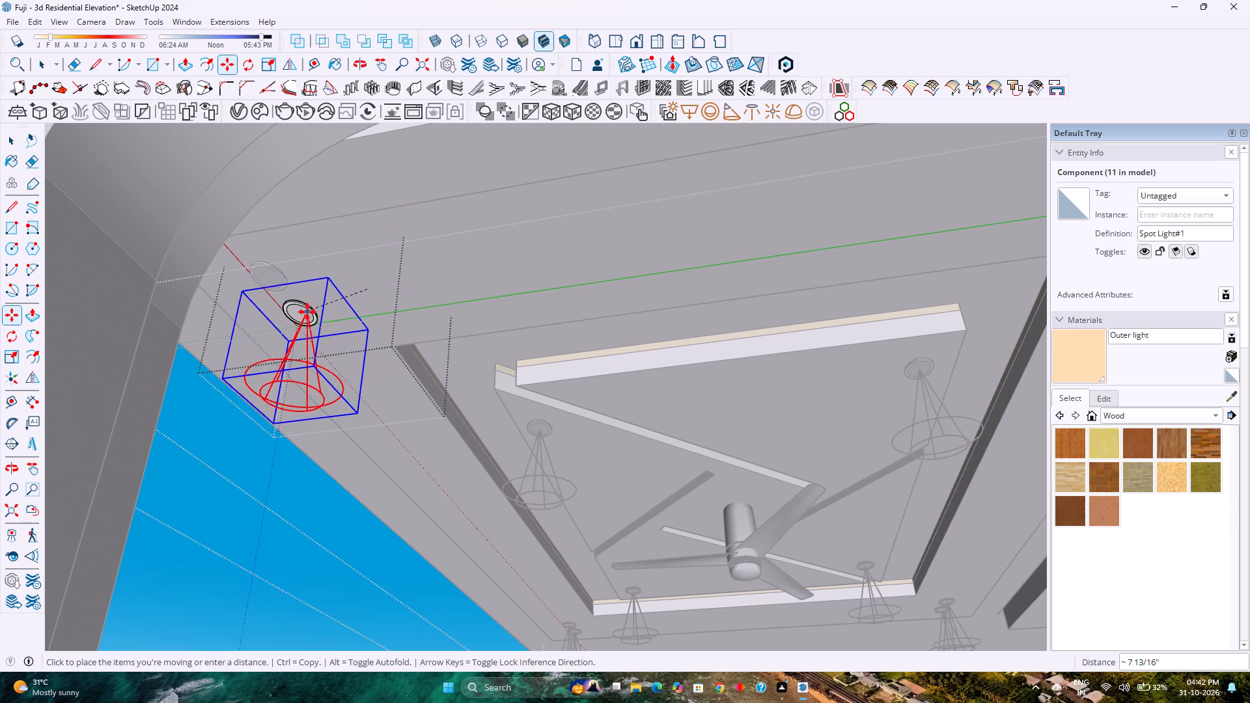
scroll(296, 322, "up", 15)
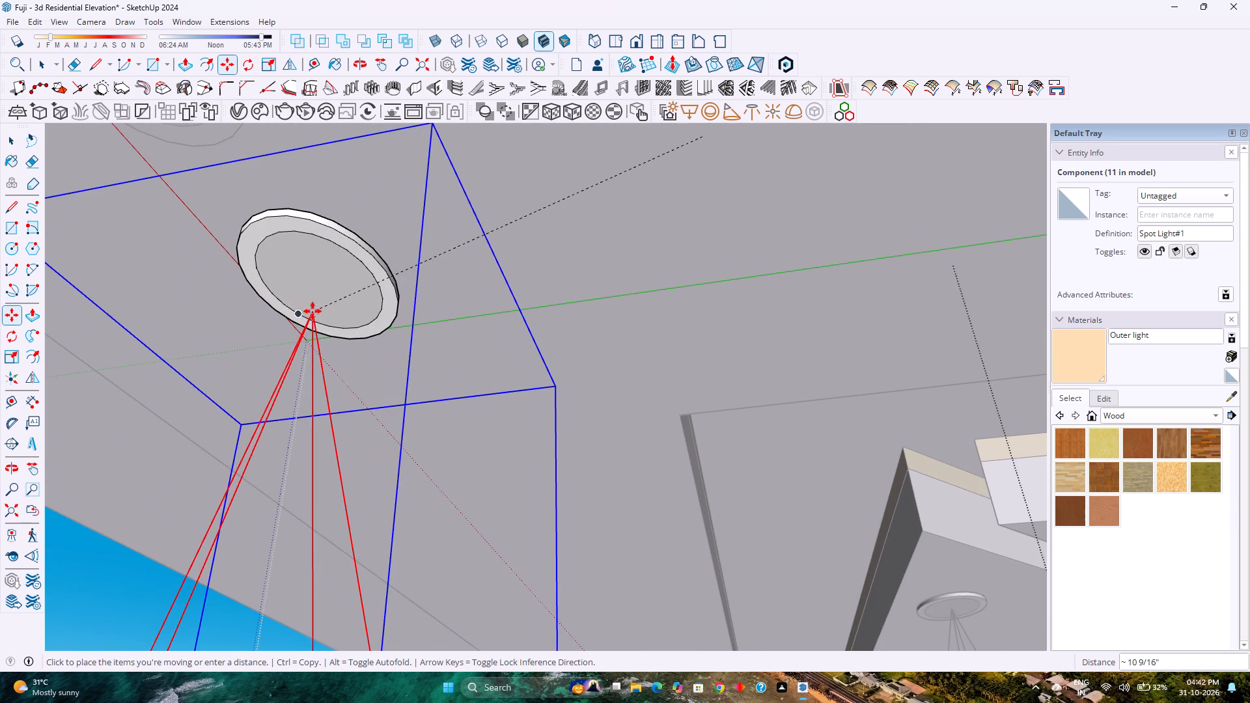
left_click(316, 288)
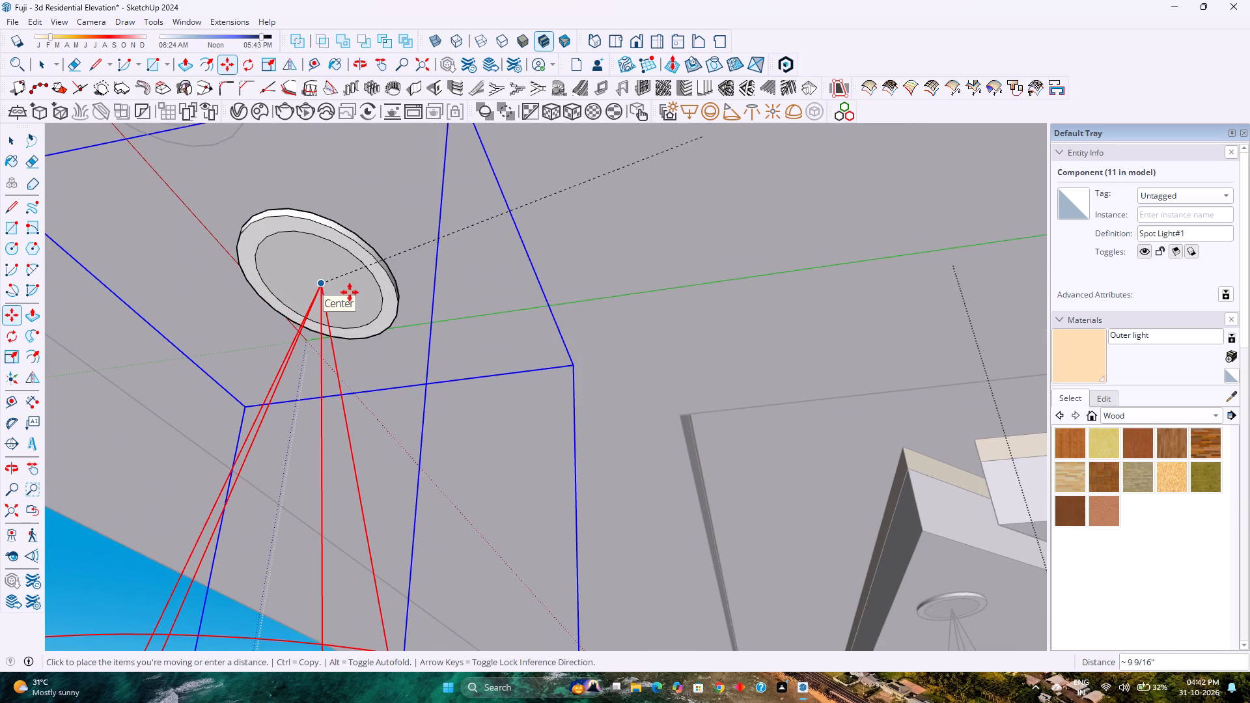
scroll(352, 292, "down", 14)
key("space")
scroll(352, 292, "down", 5)
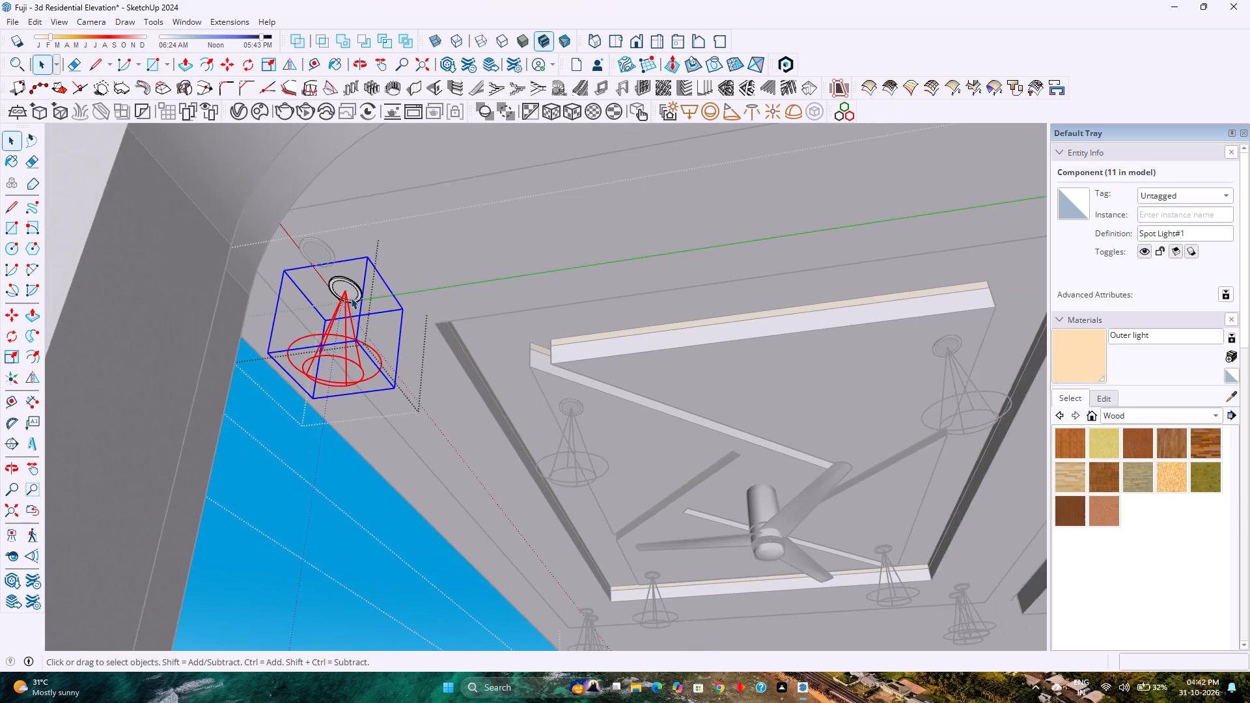
scroll(351, 303, "up", 1)
key("Escape")
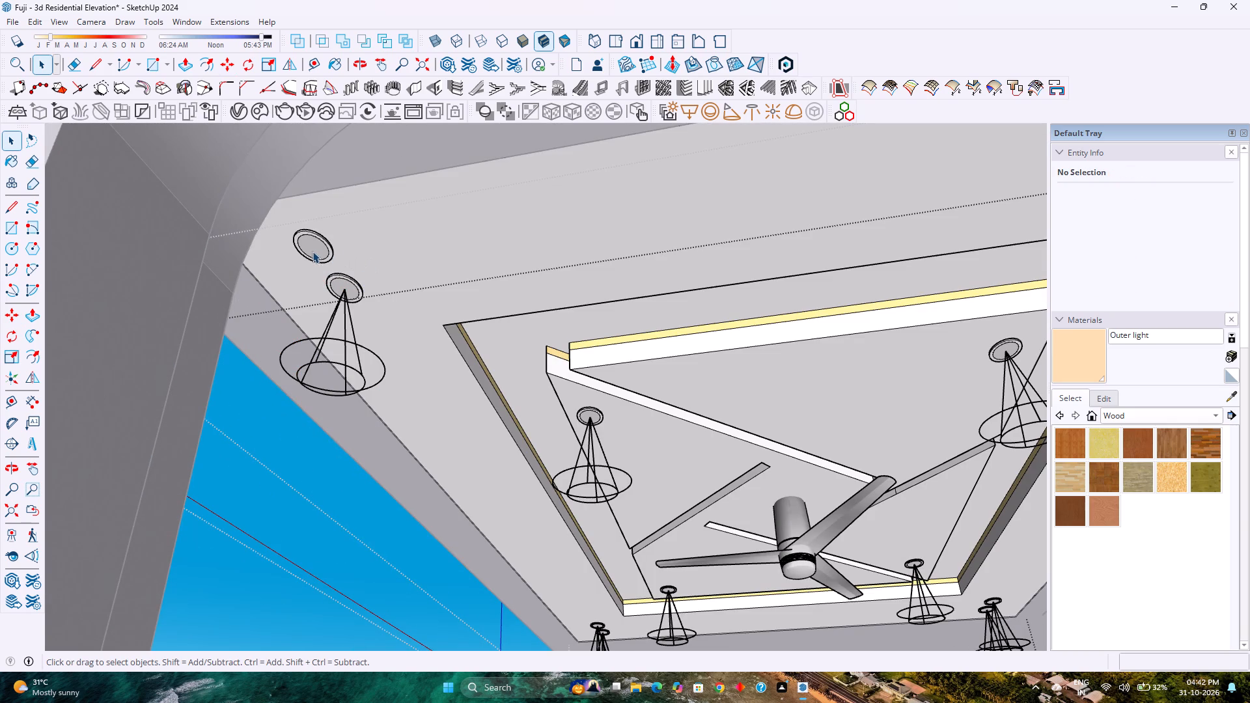
Paste the copied spot light inside the remaining unlit downlight beside the curved facade frame.
double_click(313, 251)
scroll(313, 251, "up", 4)
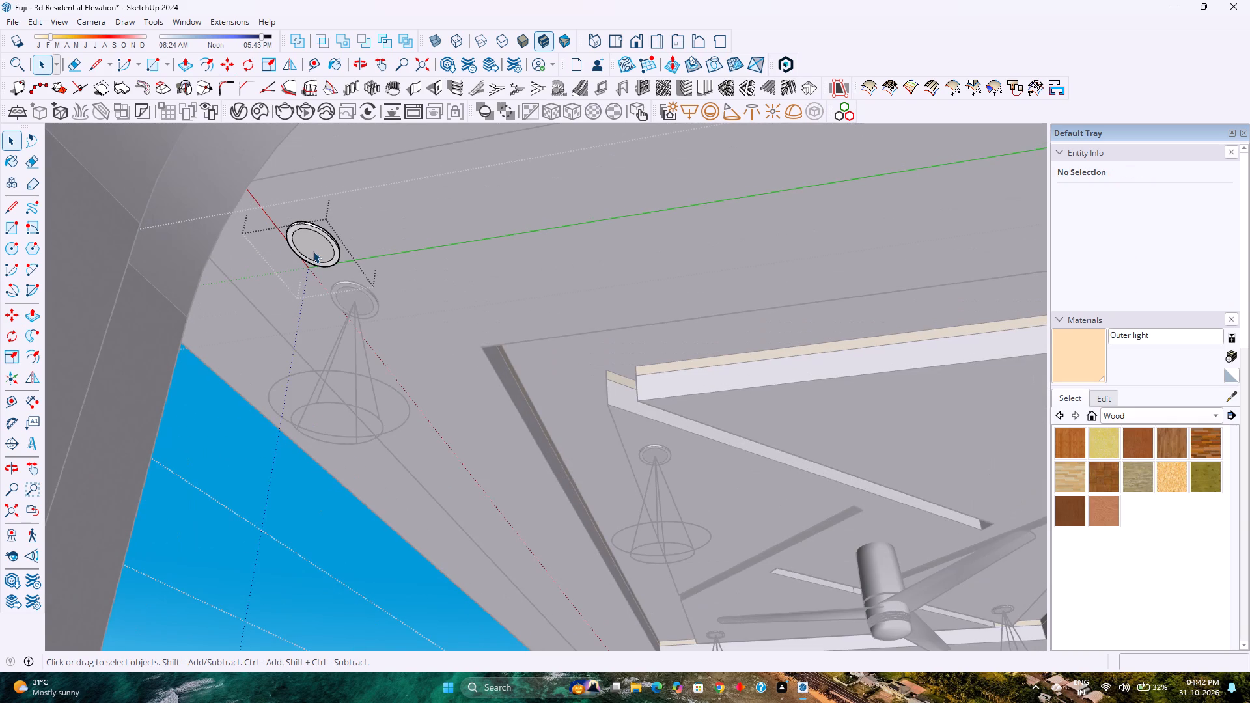
key("ctrl+v")
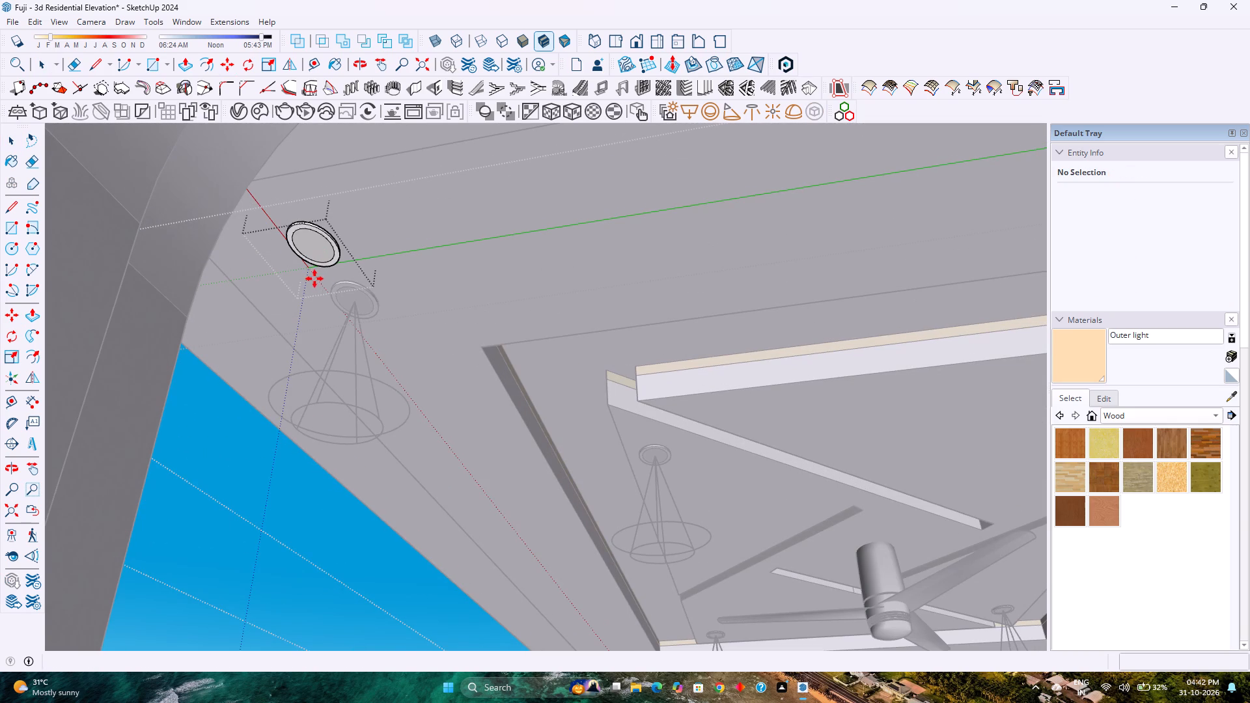
left_click(449, 333)
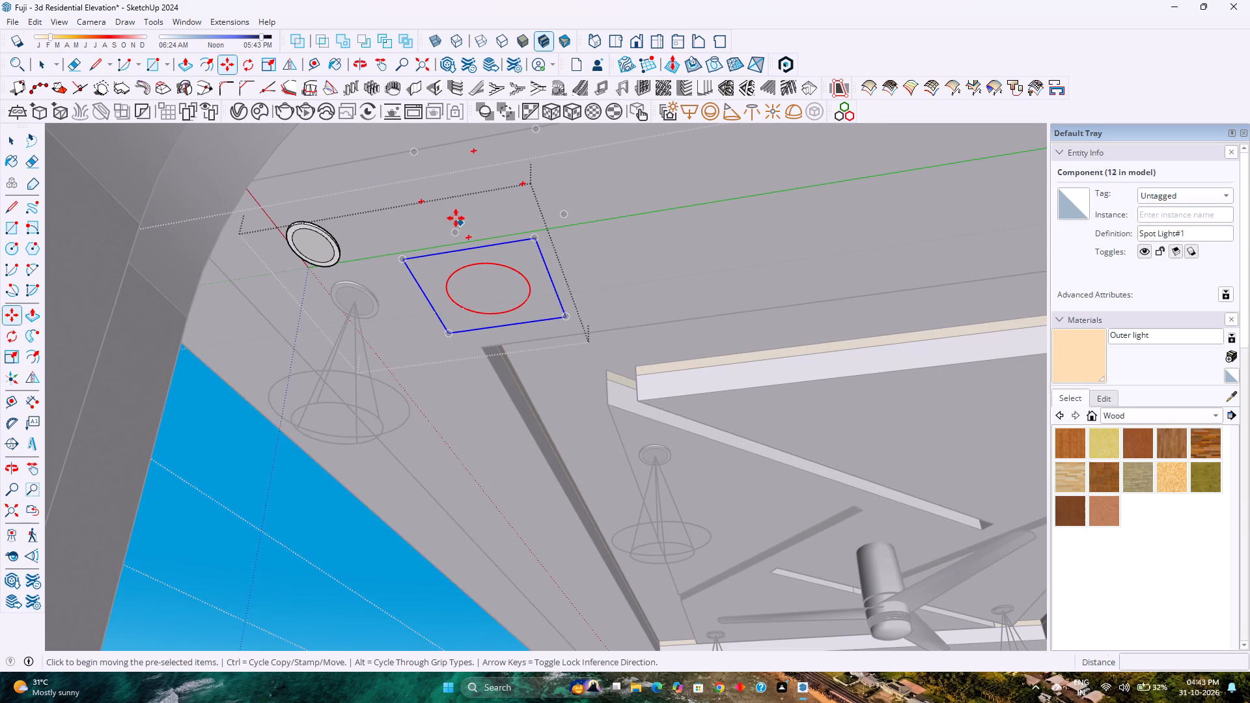
Lower the pasted spot light about 11 1/16", shift it about 1' 1" to centre its tip on the downlight's face, and leave the component.
left_click(413, 152)
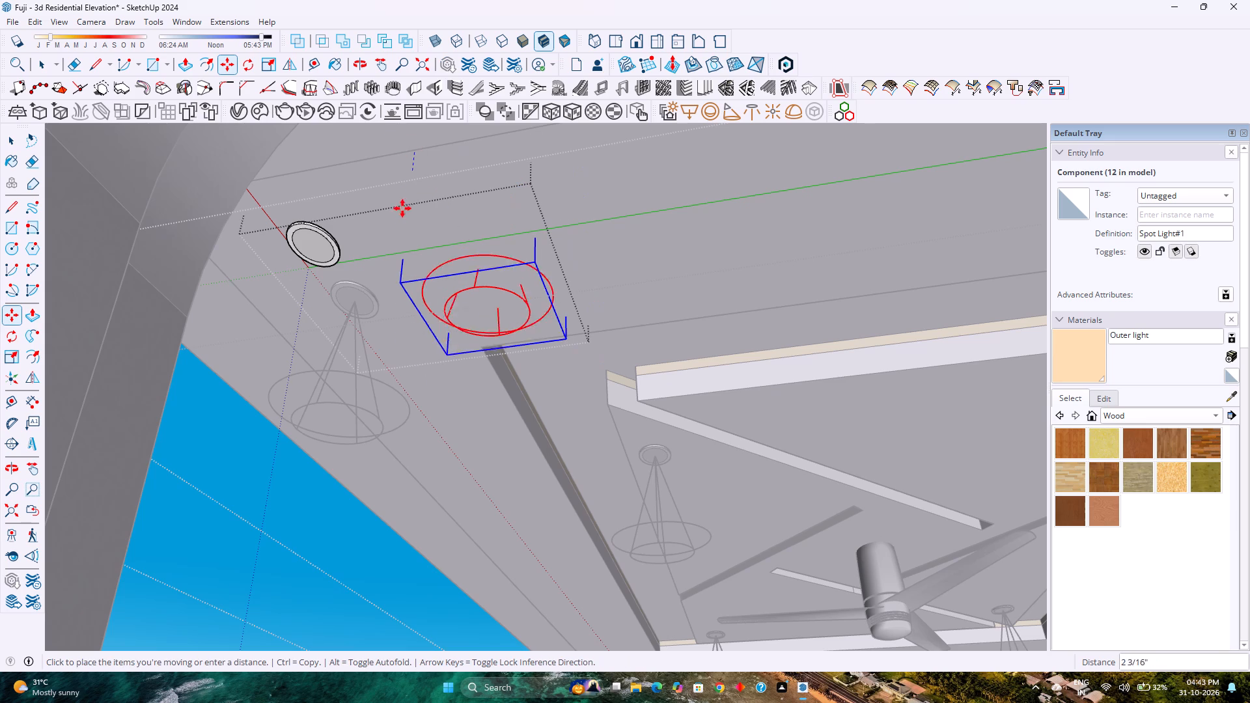
left_click(404, 253)
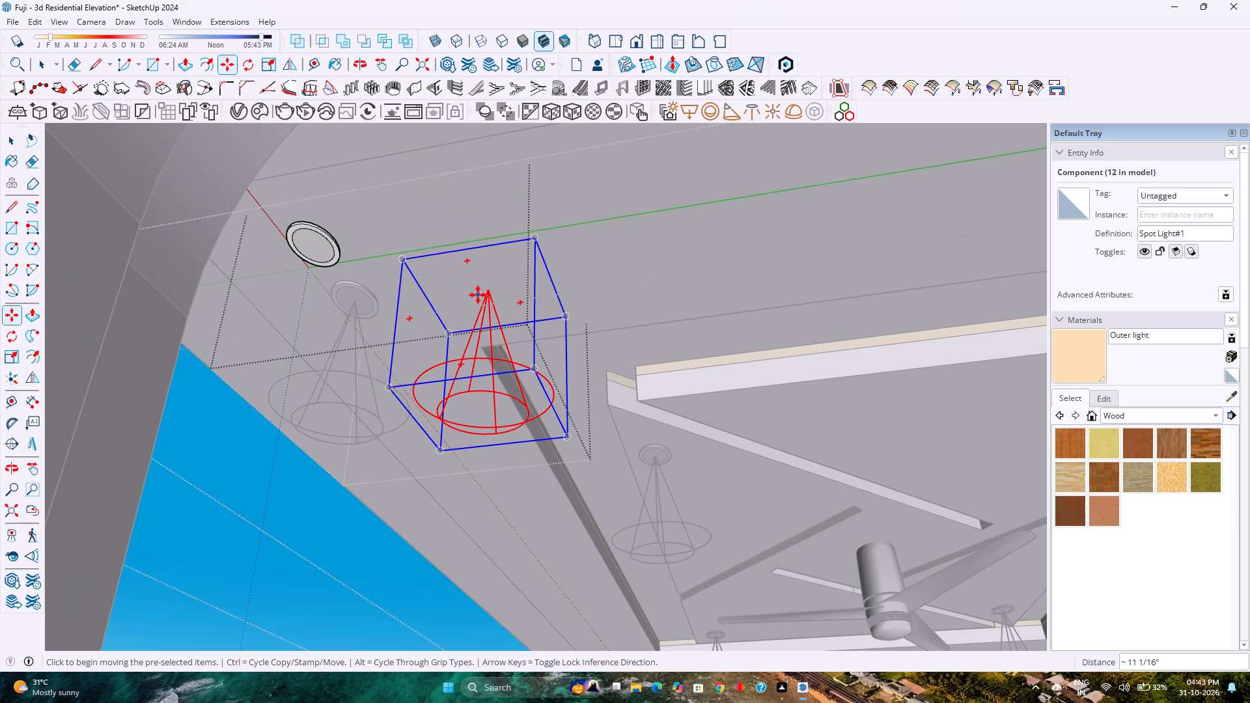
left_click(492, 290)
scroll(322, 245, "up", 6)
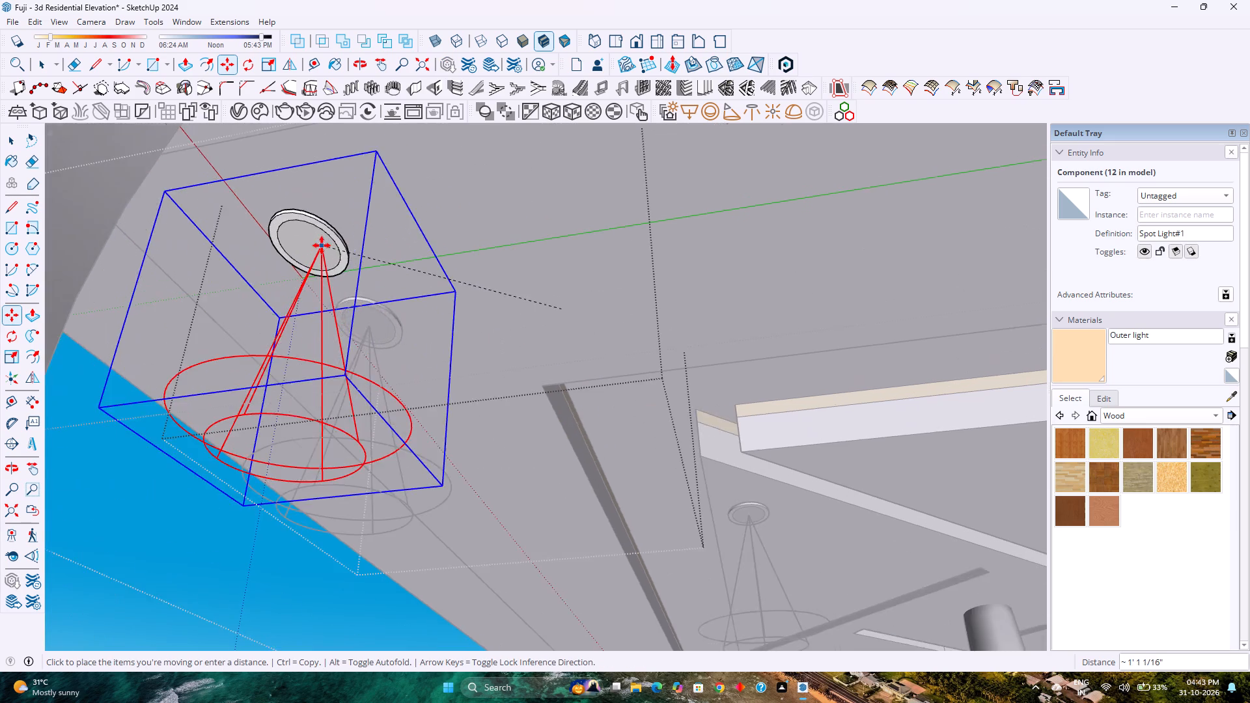
scroll(322, 245, "up", 2)
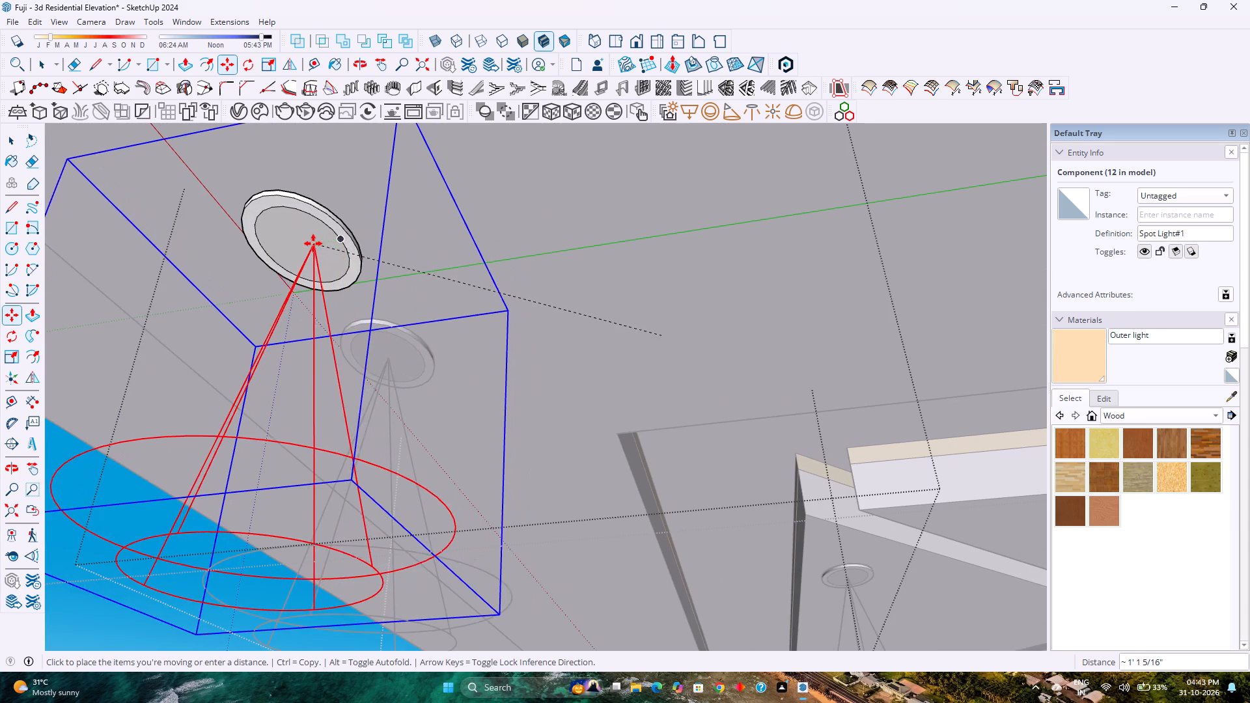
left_click(303, 250)
scroll(413, 262, "down", 5)
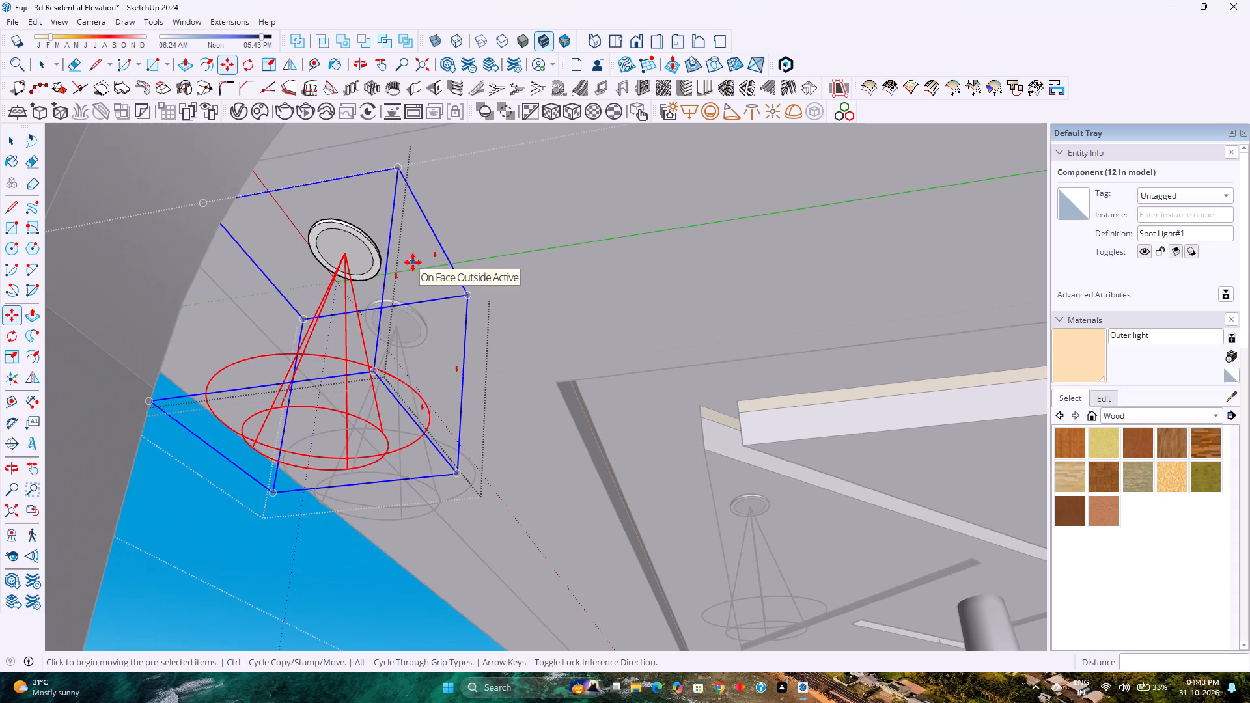
key("space")
scroll(413, 262, "down", 5)
key("Escape")
scroll(407, 281, "down", 7)
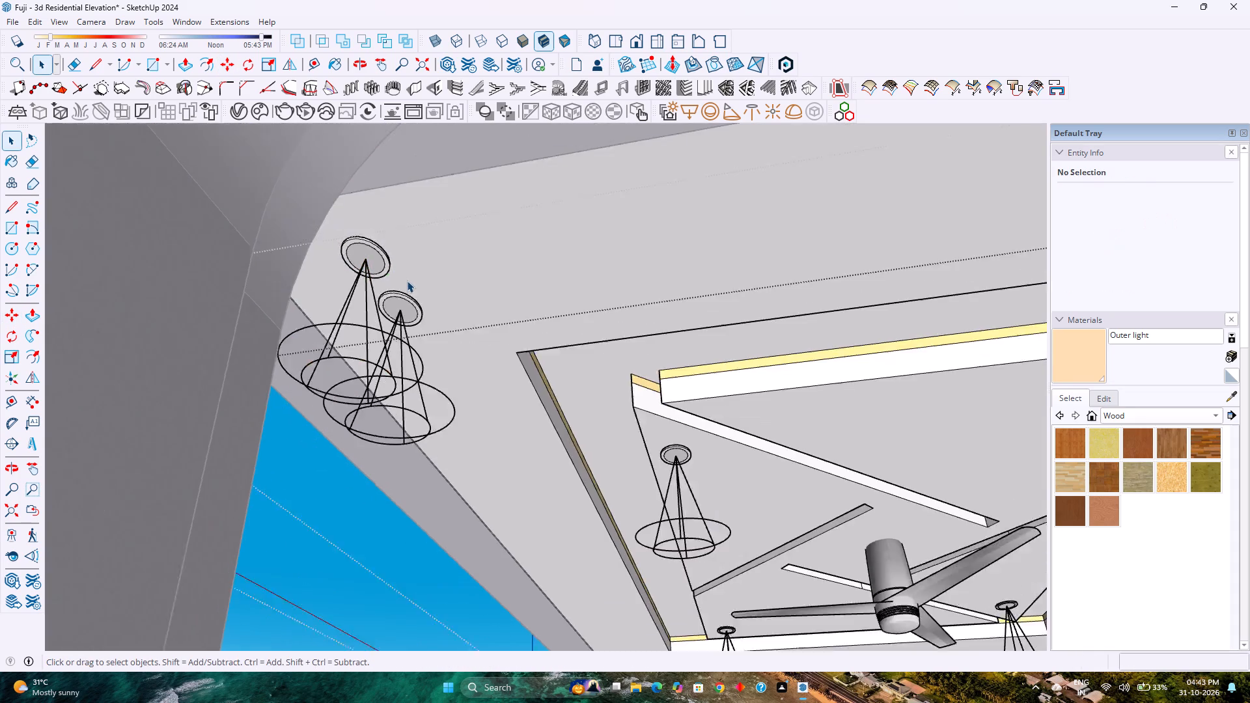
Leave the nested false ceiling groups and unhide all hidden first-floor elements.
scroll(407, 281, "down", 15)
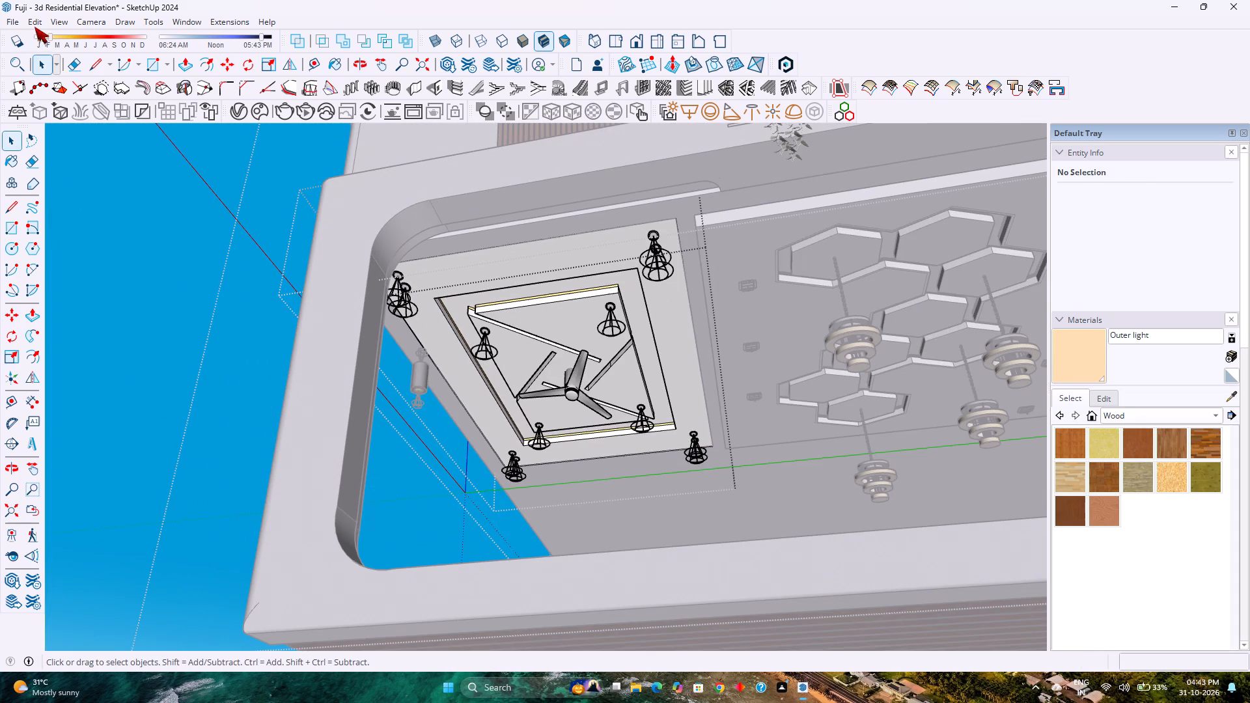
left_click(17, 25)
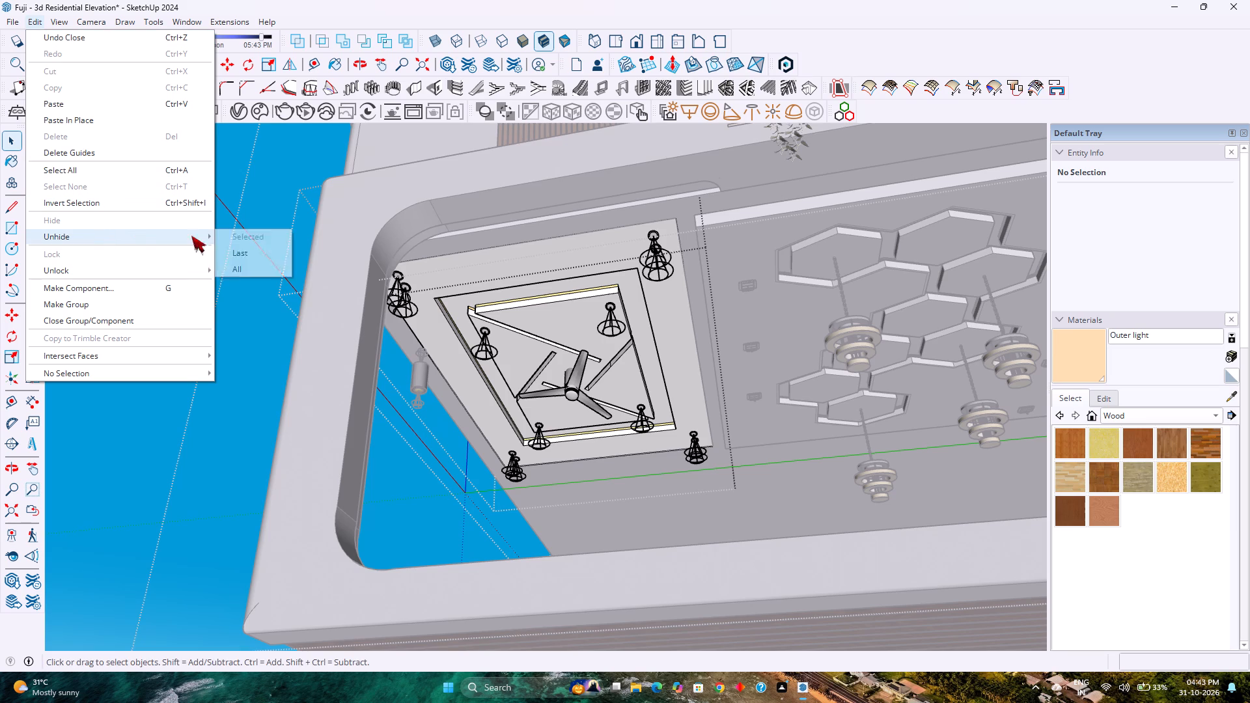
left_click(245, 268)
scroll(348, 373, "down", 4)
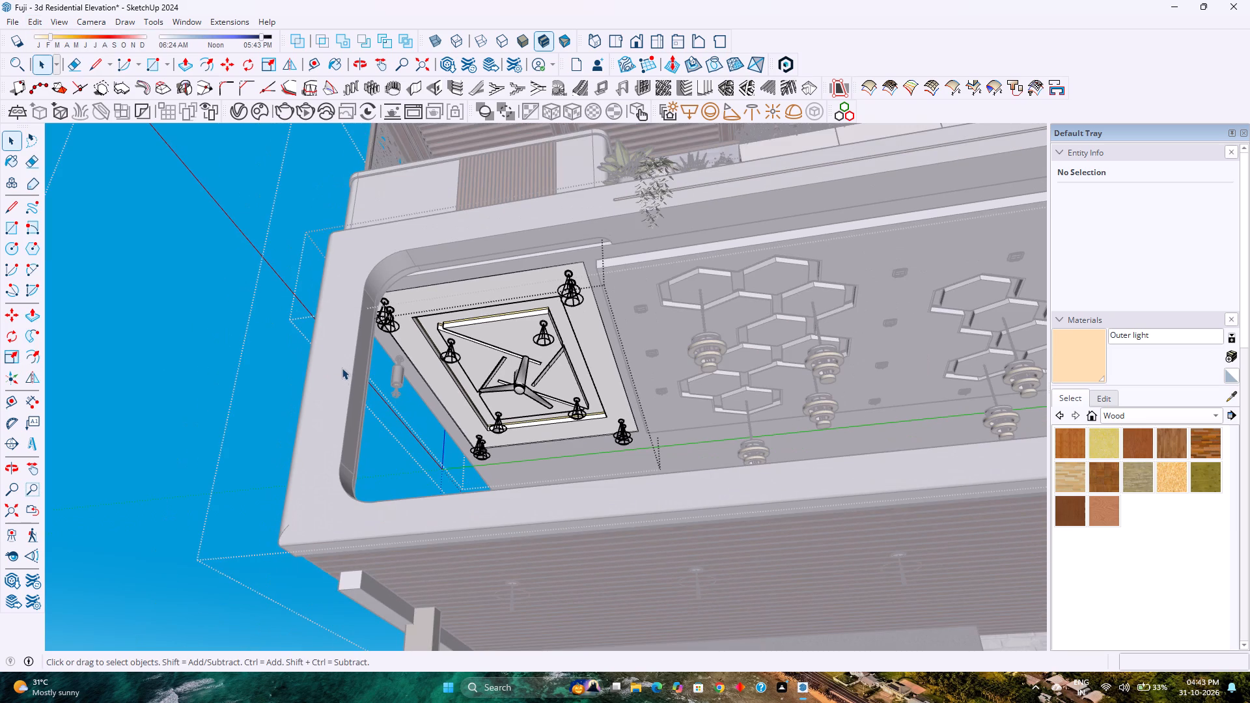
key("Escape")
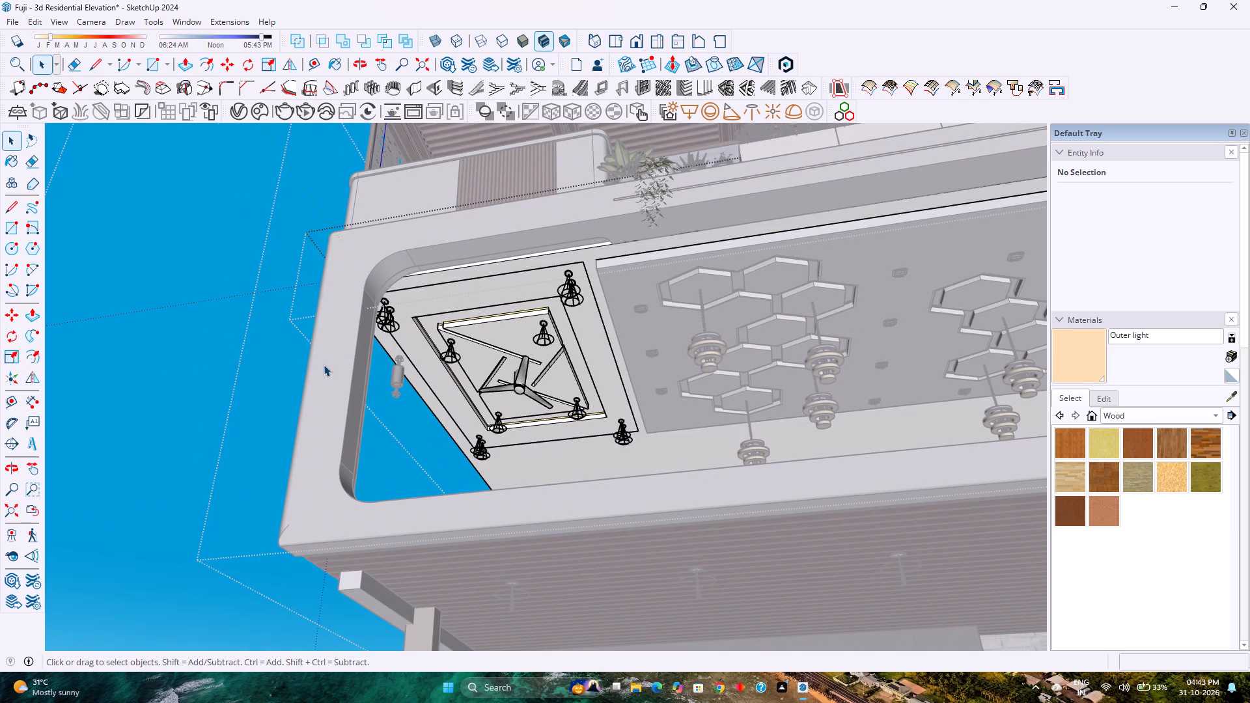
key("Escape")
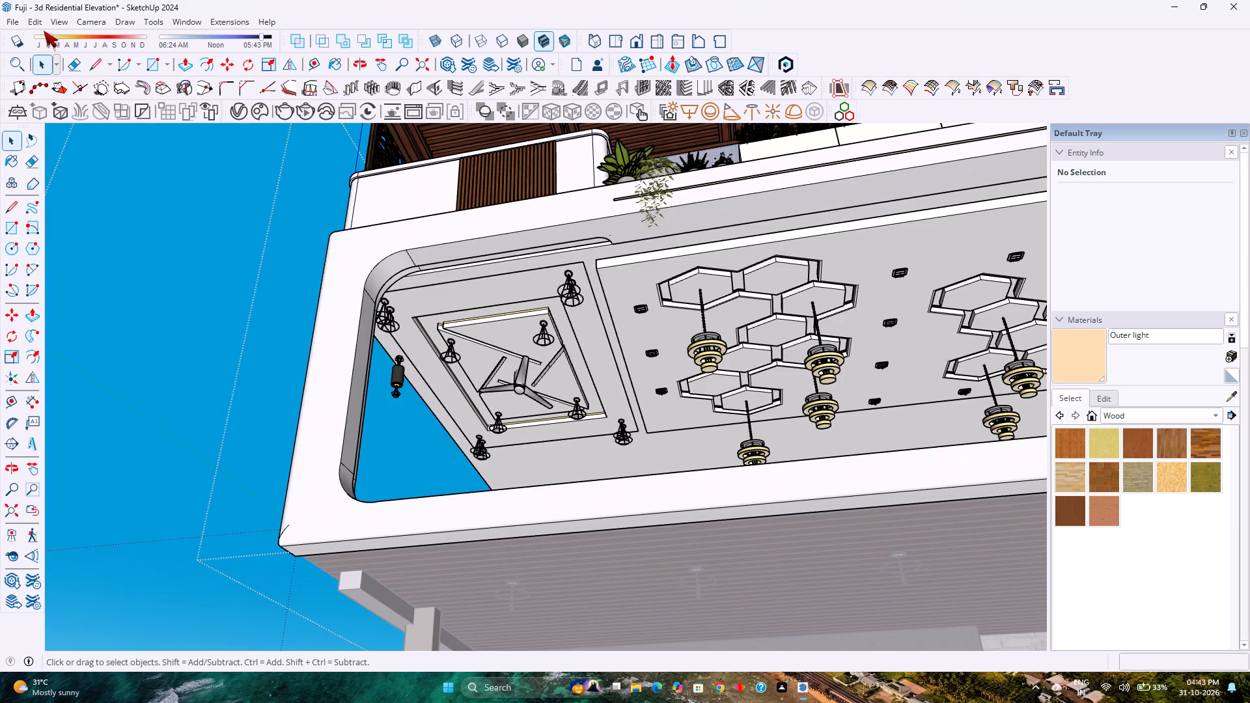
left_click(40, 25)
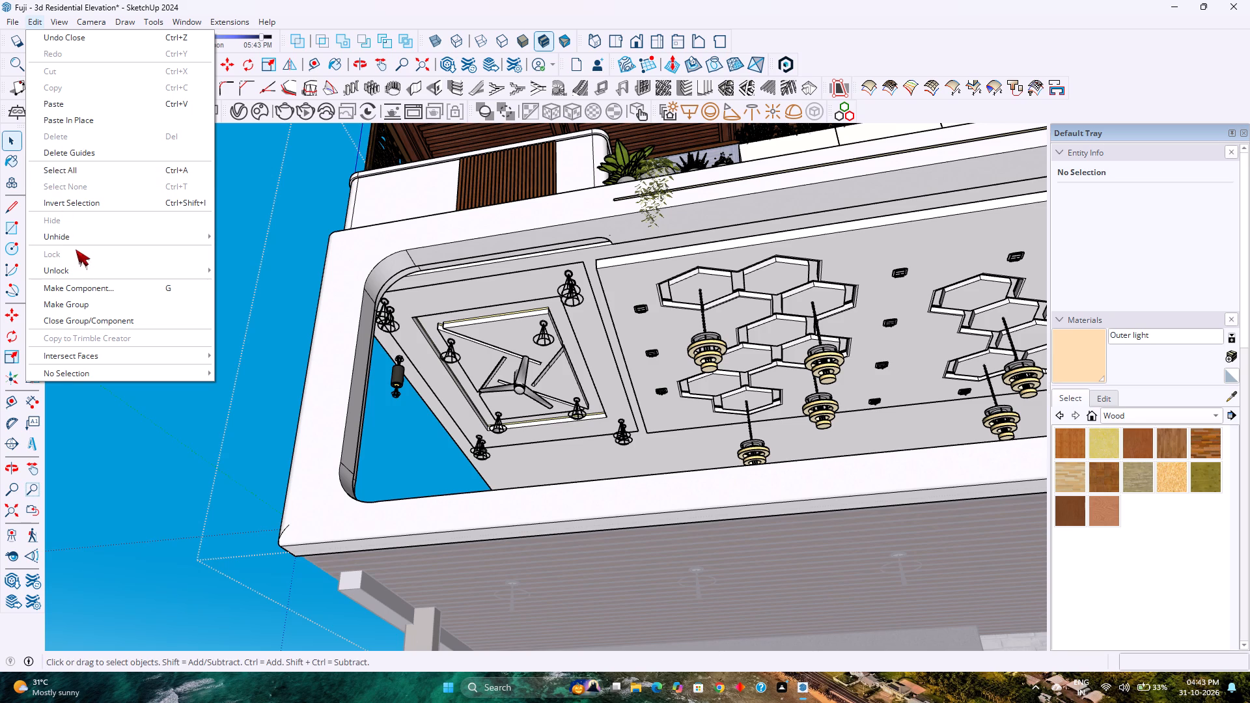
left_click(259, 269)
Save the model with the first-floor facade restored and in view.
scroll(356, 393, "down", 5)
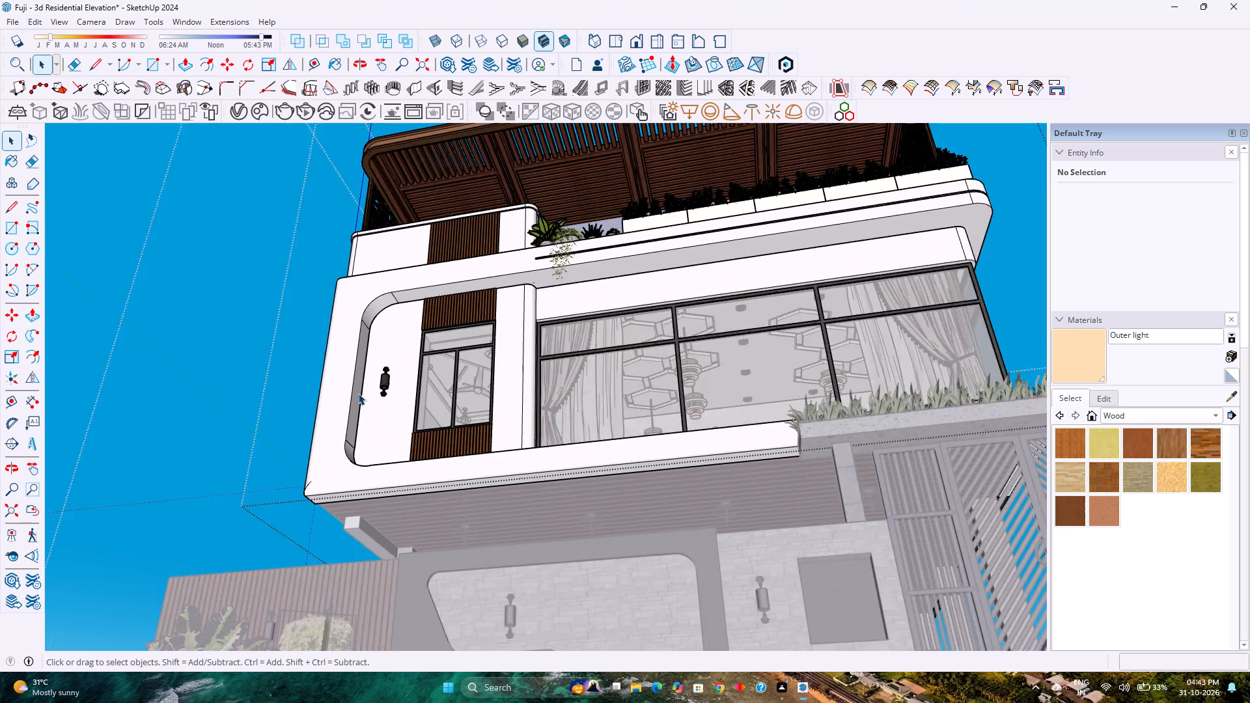
scroll(358, 393, "down", 2)
middle_click(358, 395)
middle_click_drag(358, 396, 358, 409)
middle_click_drag(358, 419, 358, 447)
middle_click(358, 450)
key("ctrl+s")
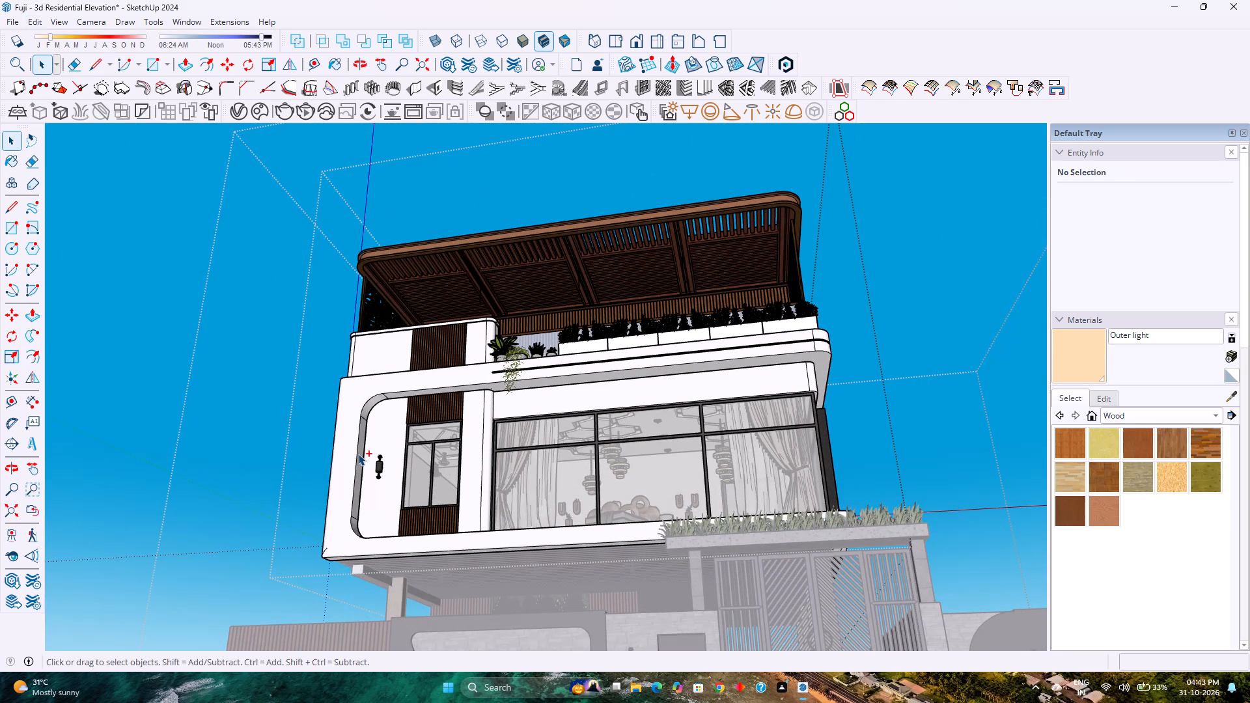
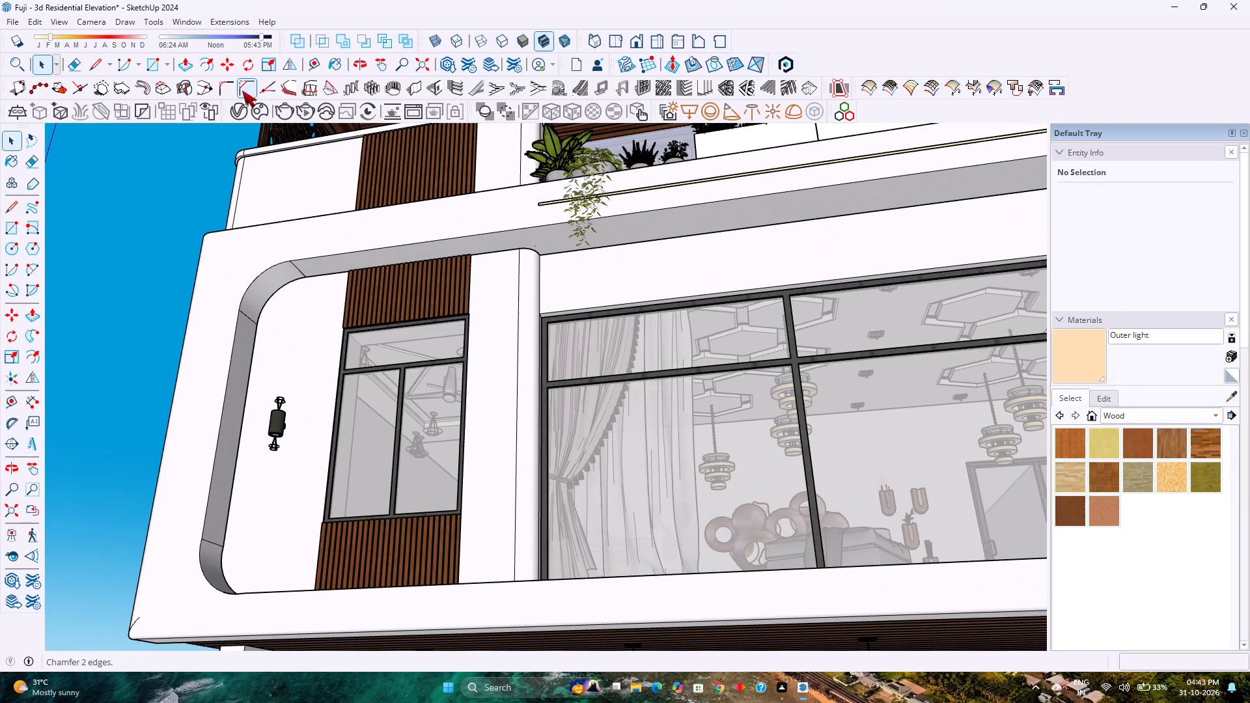
Set Spot Light#1's units to Radiant power (W) and its intensity to 300 in the V-Ray Asset Editor.
left_click(241, 109)
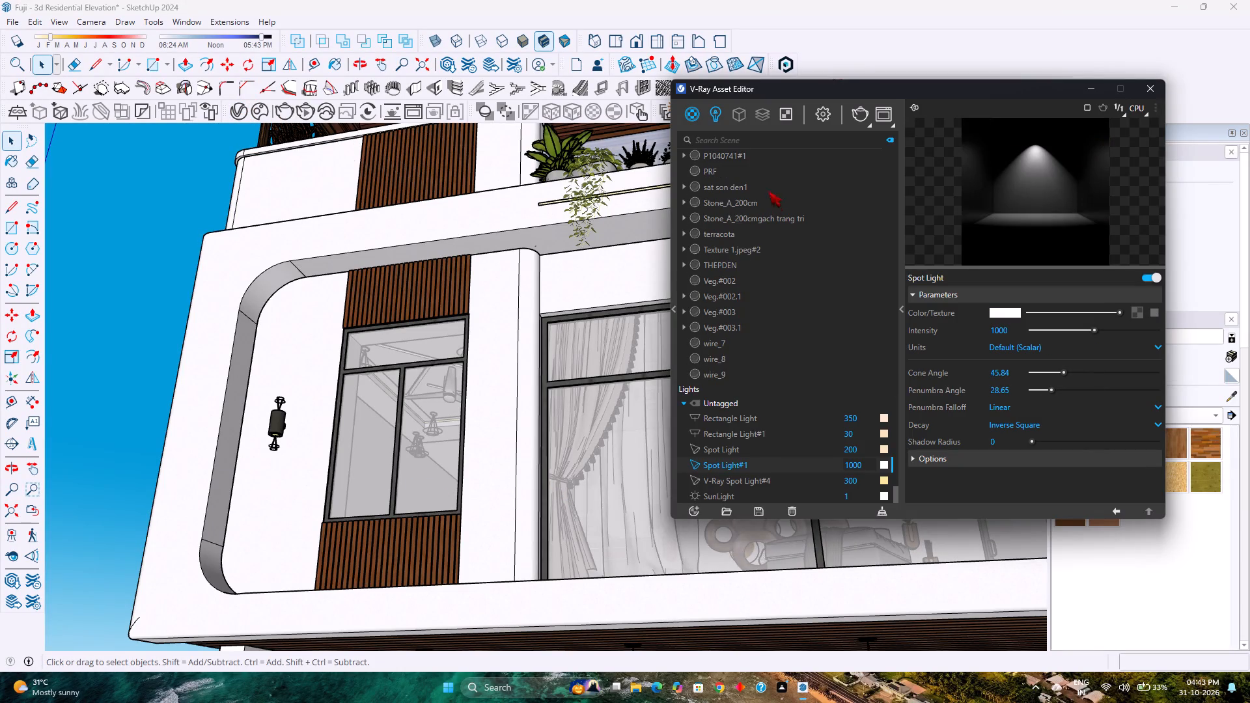
left_click(716, 108)
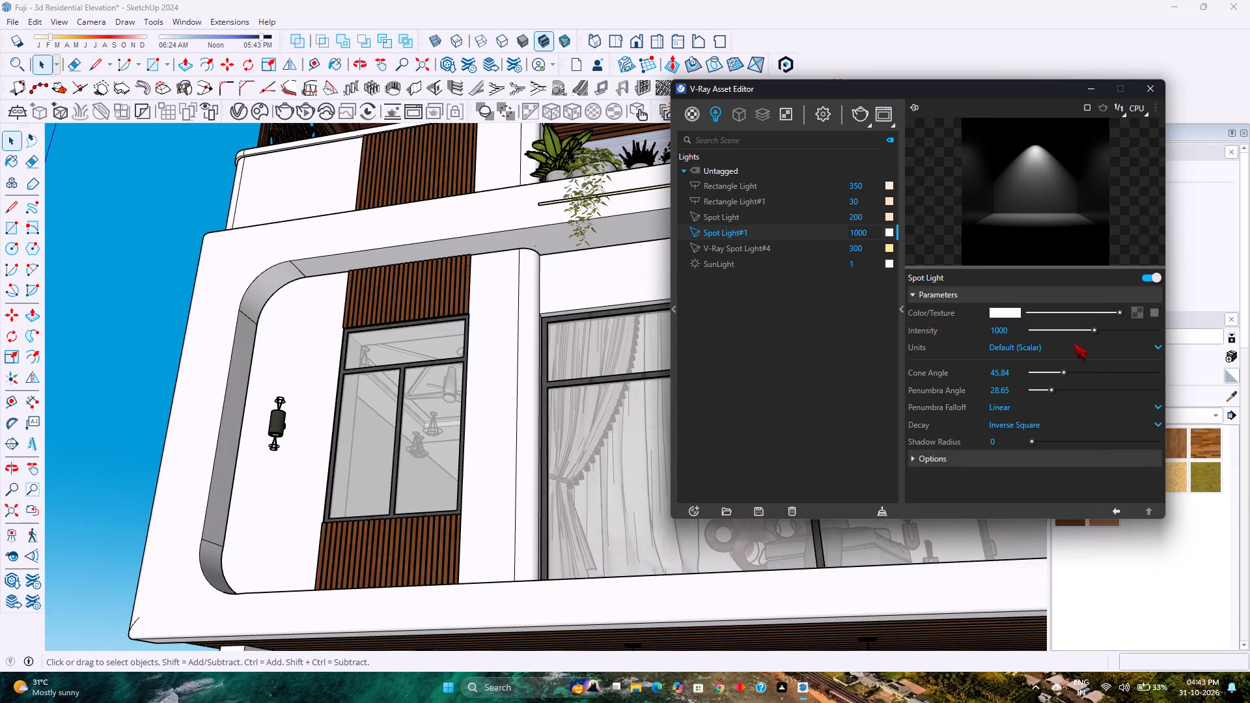
left_click(1007, 347)
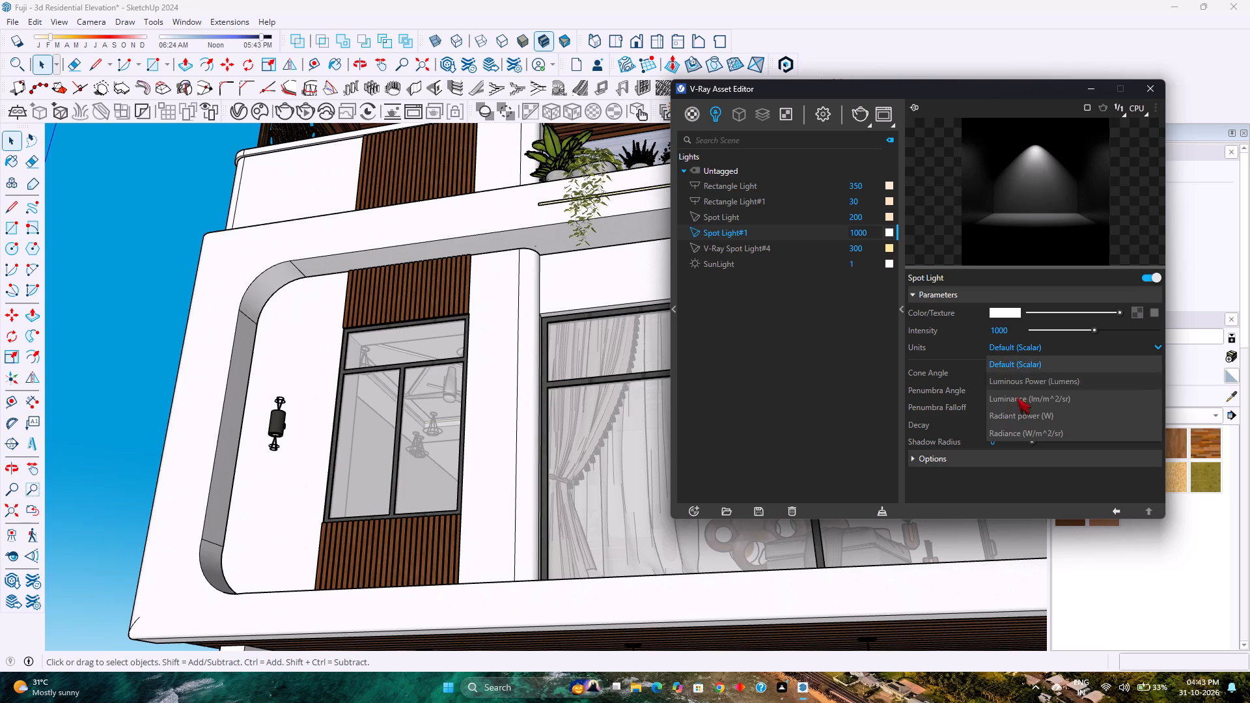
left_click(1023, 420)
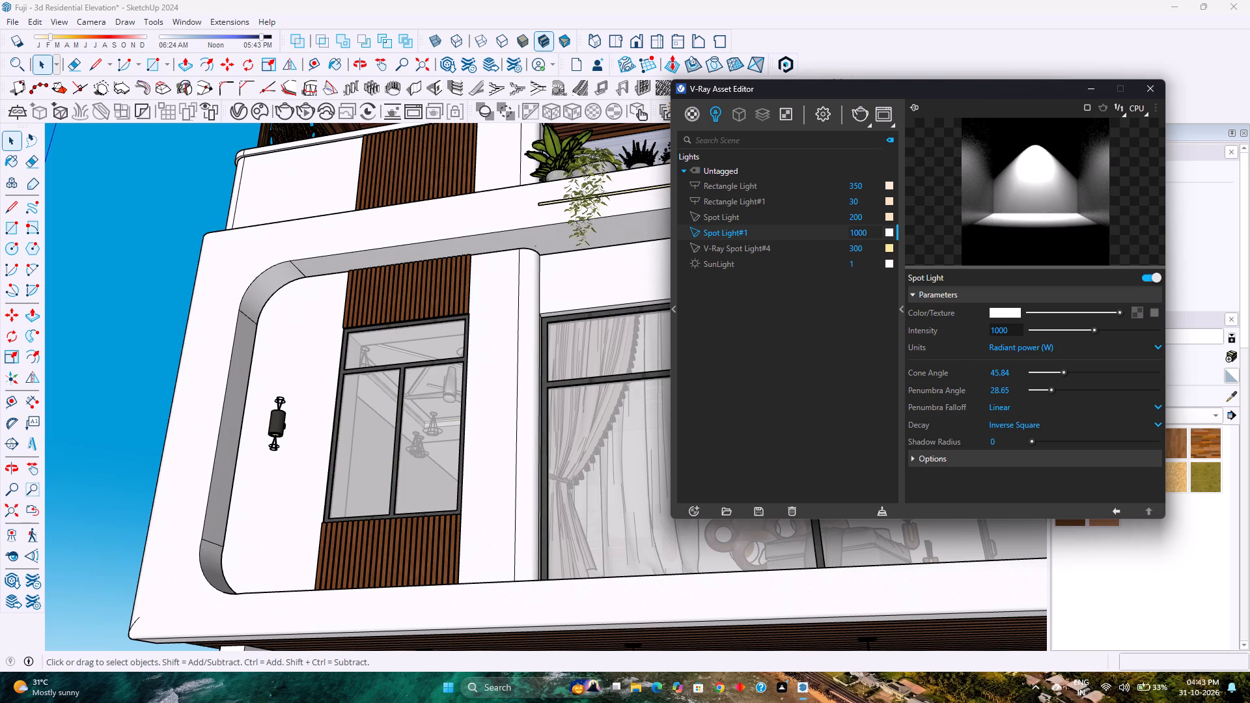
double_click(1010, 329)
key("5")
key("BackSpace")
type("300")
key("Return")
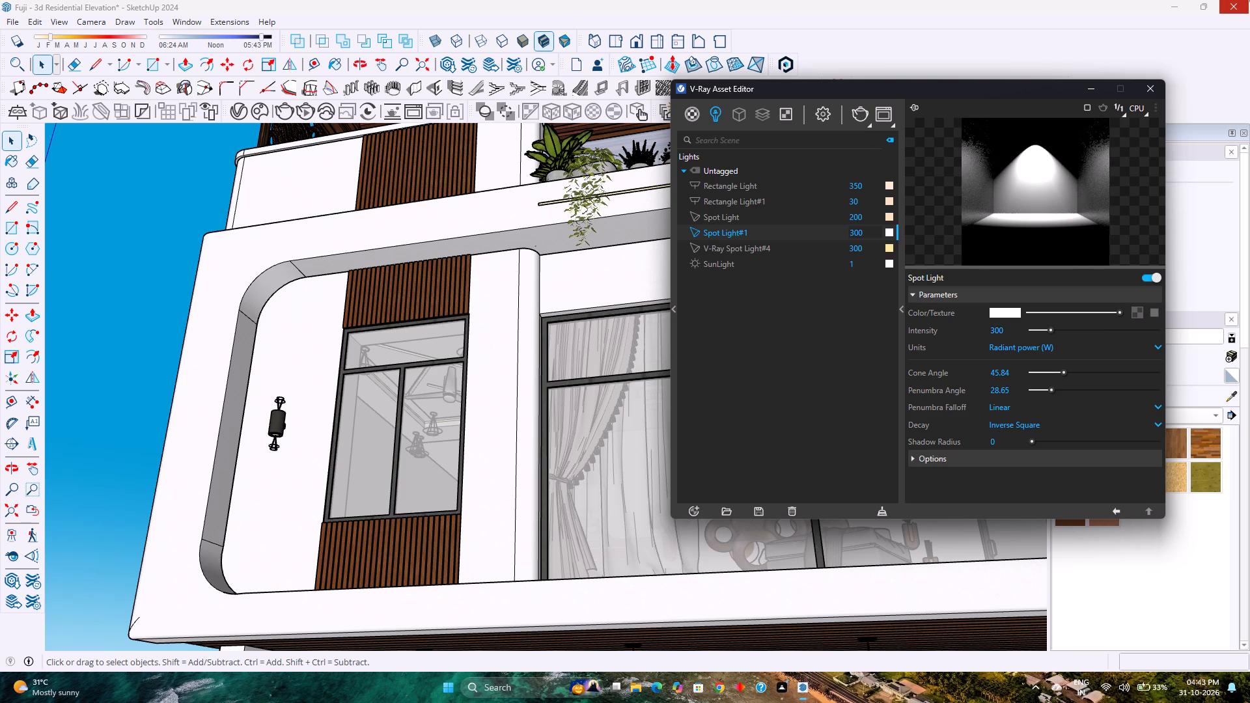
Give Spot Light#1 a warm cream colour of about R 0.96, G 0.861, B 0.731.
left_click(1006, 314)
left_click(602, 256)
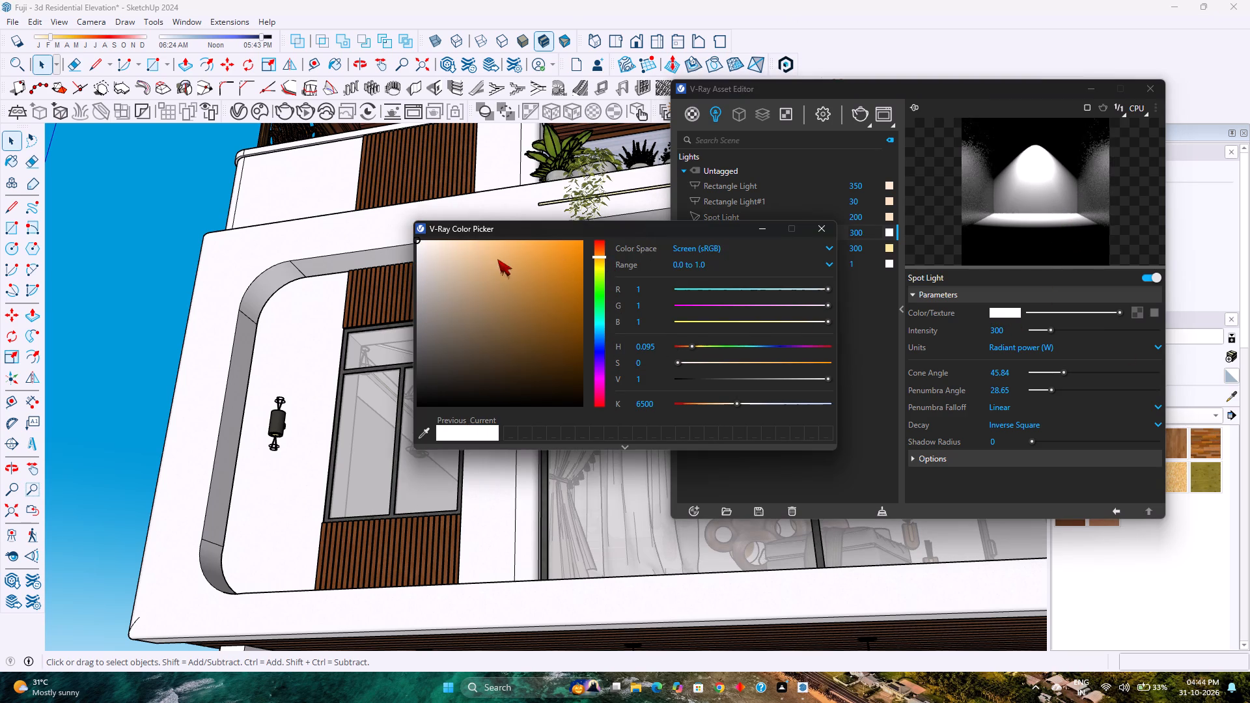
left_click(456, 247)
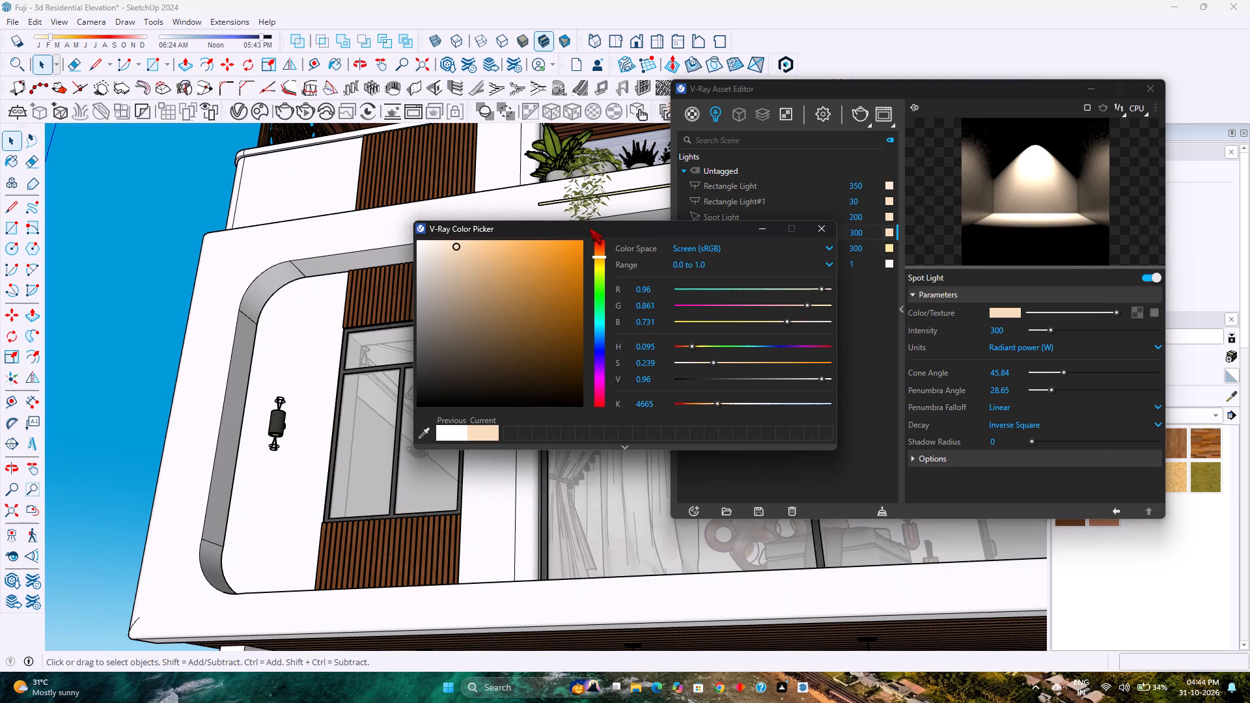
left_click(824, 226)
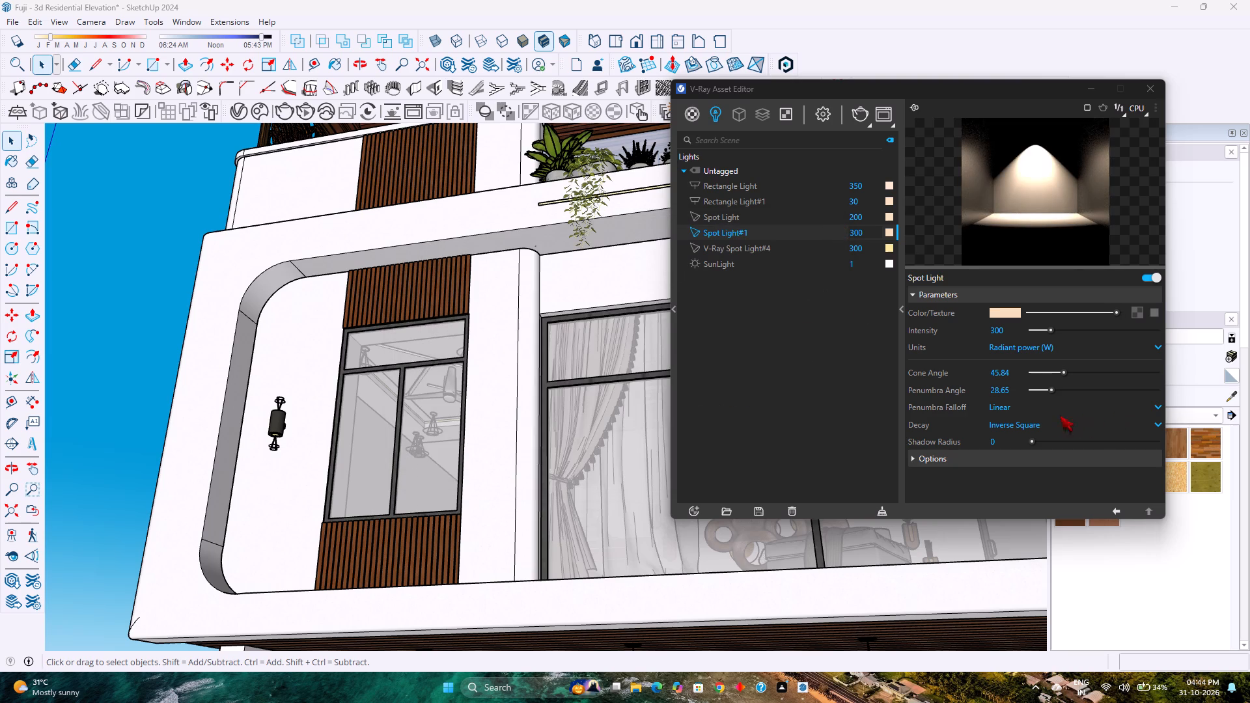
Set Spot Light#1's penumbra falloff to Smooth Cubic, try Inverse Cube decay before returning to Inverse Square, and set the shadow radius to 1.
left_click(1009, 407)
left_click(1017, 441)
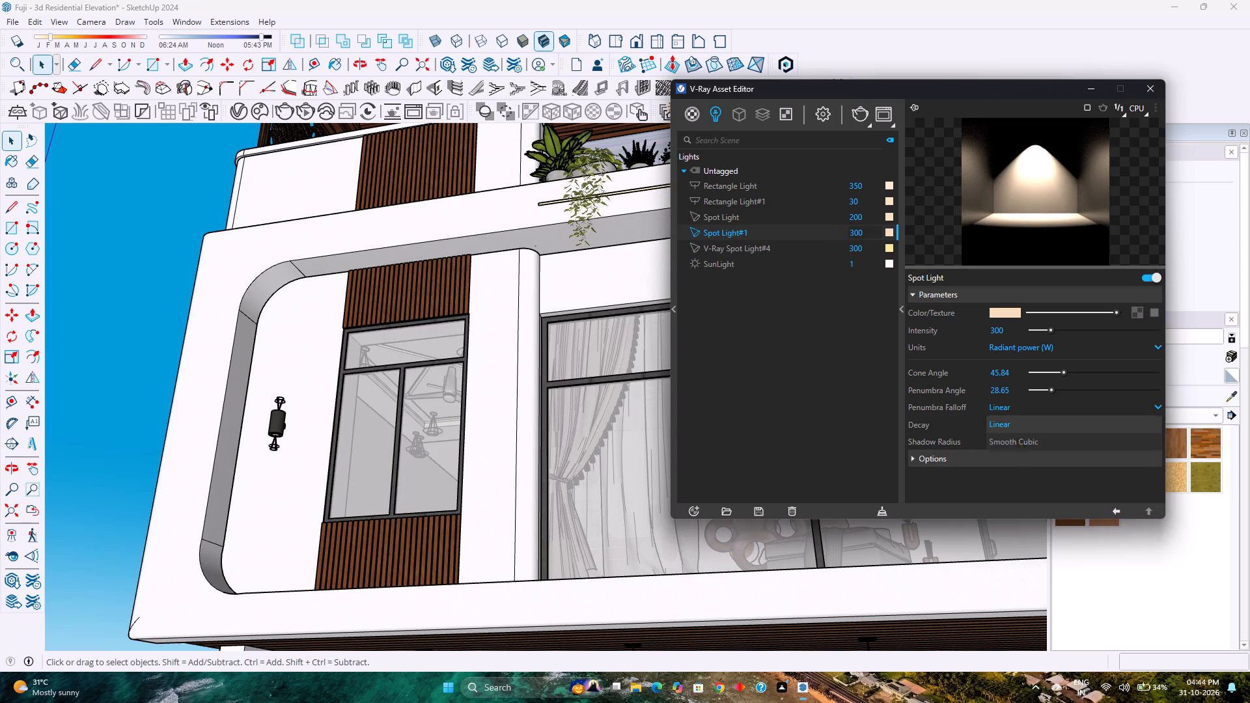
double_click(1016, 432)
left_click(1012, 426)
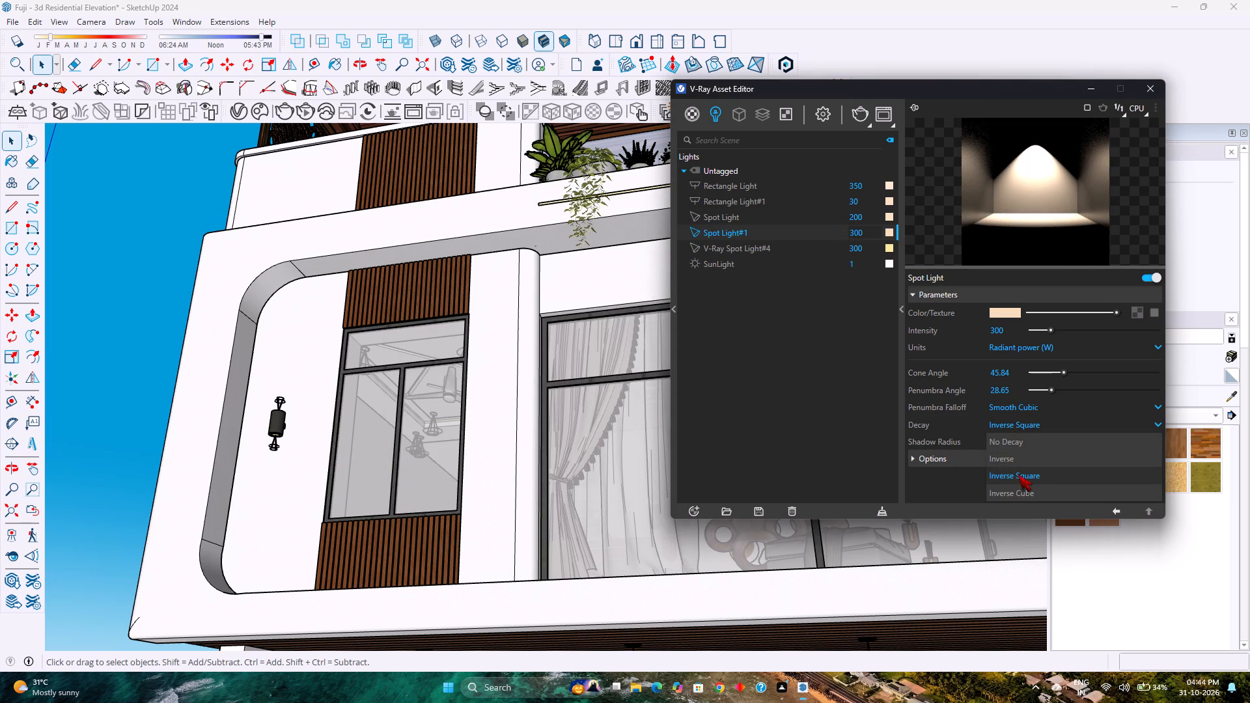
left_click(1018, 475)
left_click(1009, 424)
left_click(1027, 490)
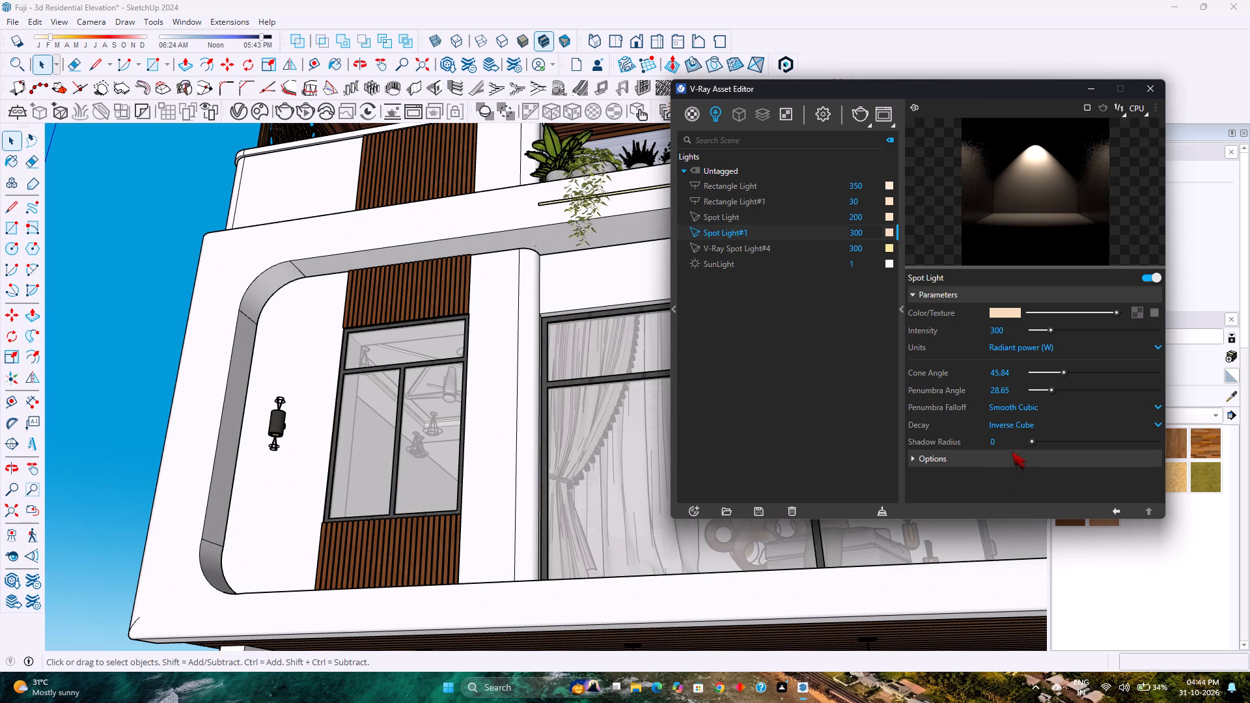
left_click(1008, 420)
left_click(1024, 475)
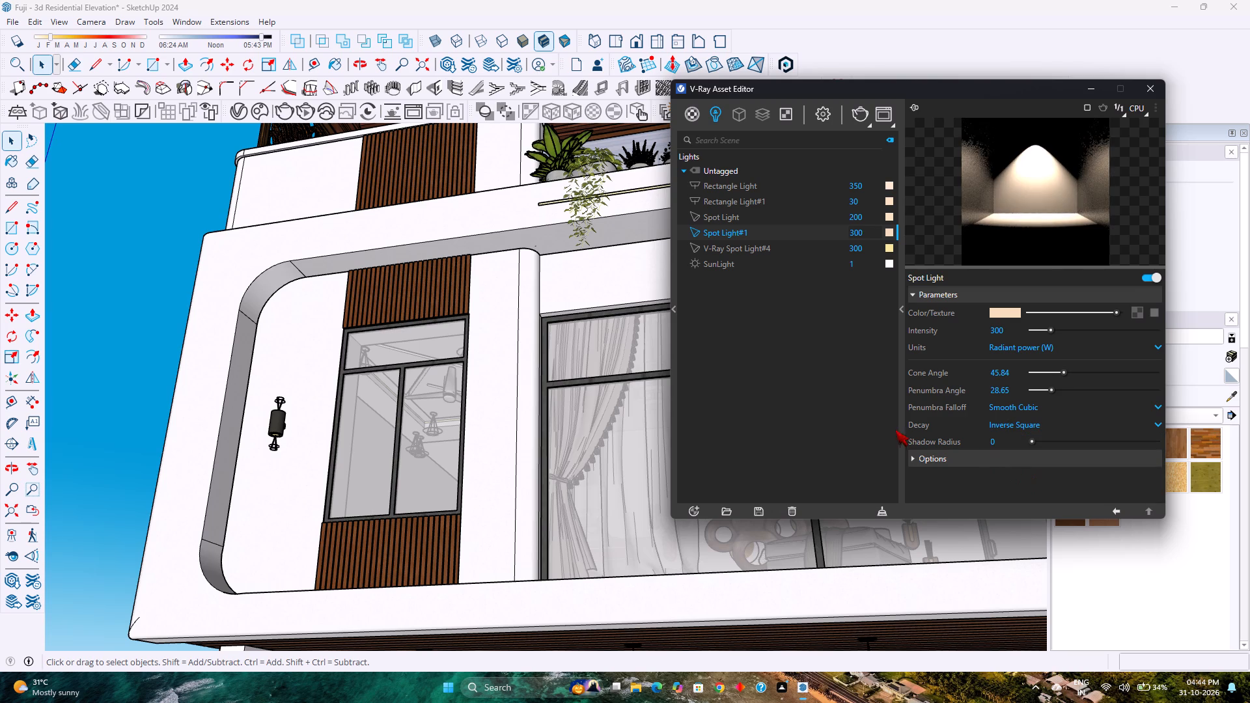
left_click_drag(1032, 442, 1049, 442)
Set Spot Light#1's cone angle to about 29.13 and penumbra angle to about 96.76, and put the Asset Editor away.
left_click(1053, 390)
left_click_drag(1053, 389, 1086, 393)
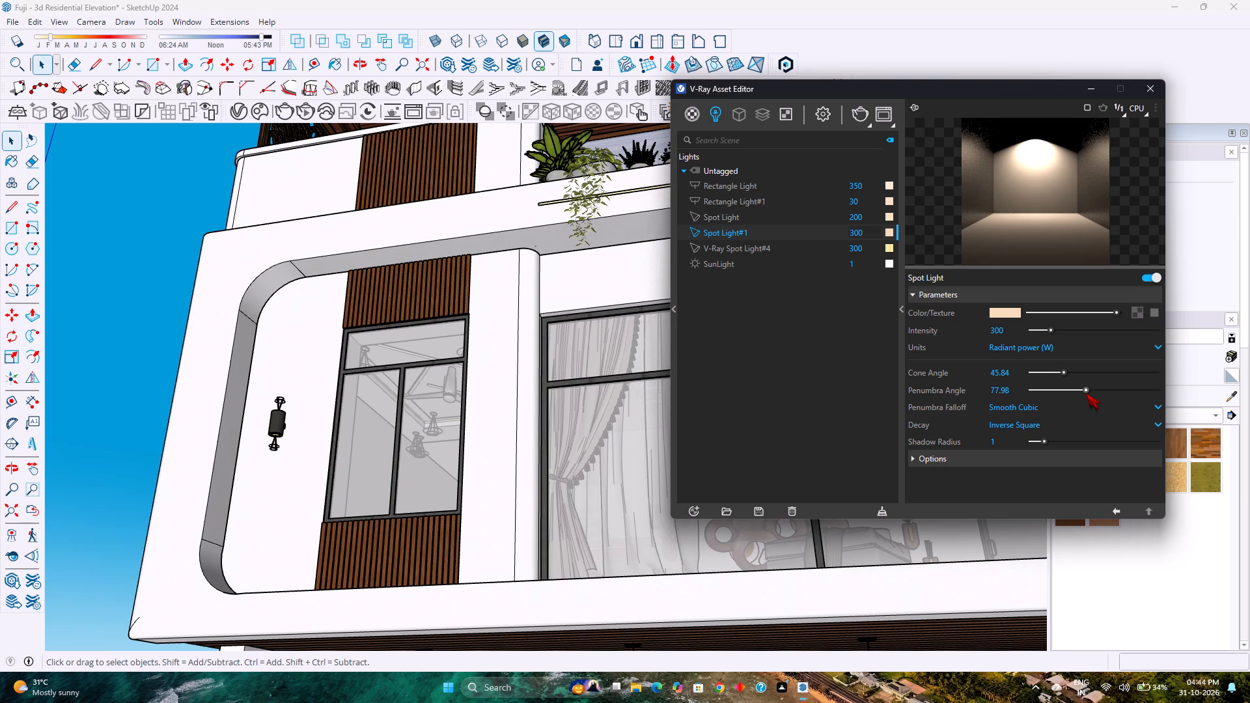
left_click_drag(1067, 374, 1062, 374)
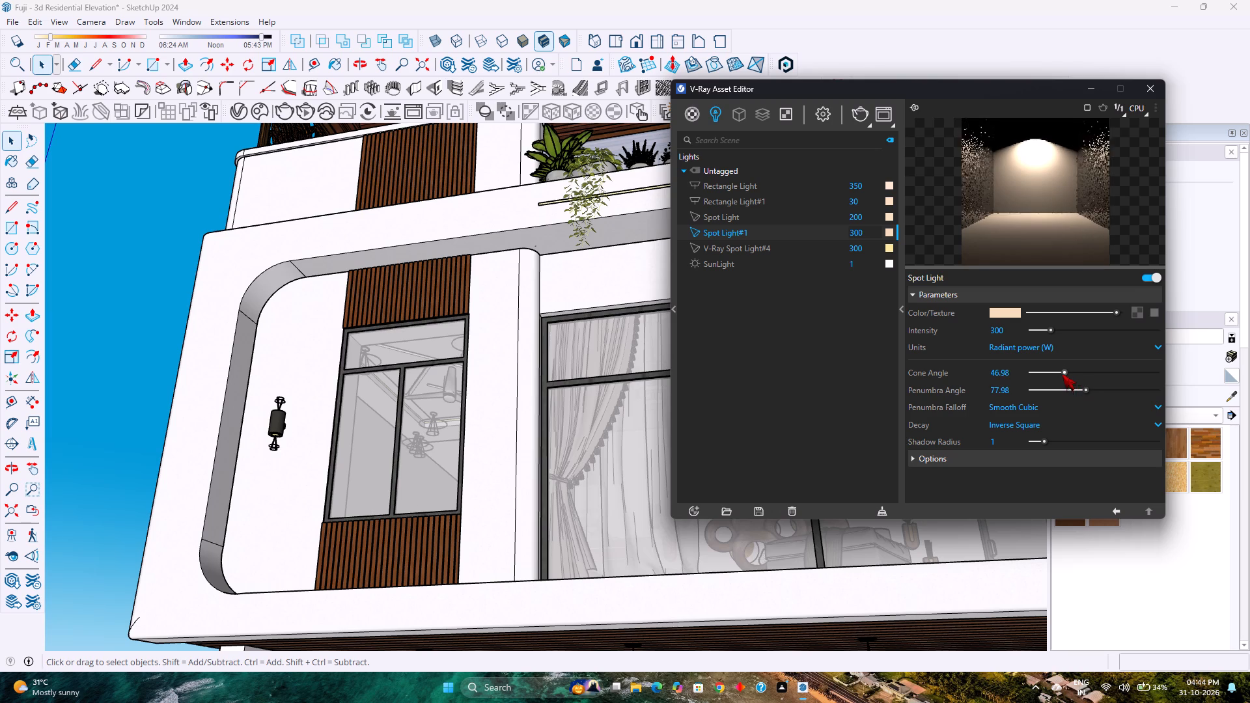
left_click_drag(1062, 374, 1052, 376)
left_click_drag(1085, 388, 1102, 389)
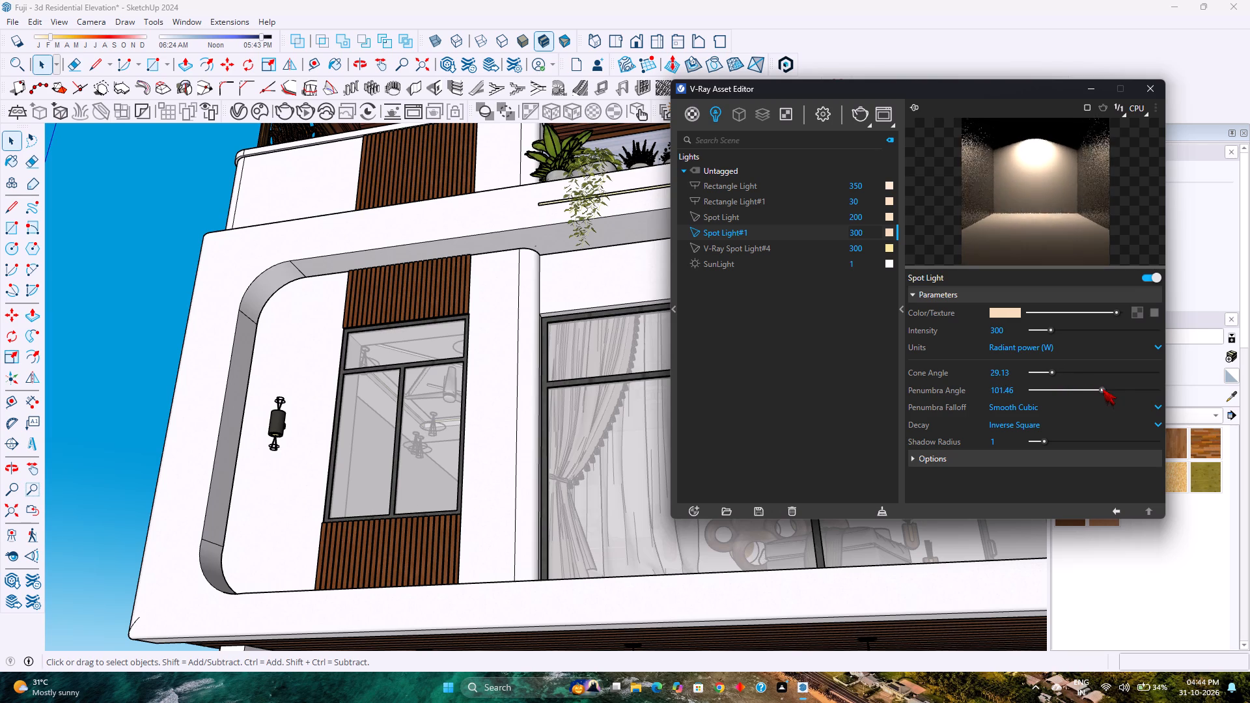
left_click_drag(1102, 389, 1099, 392)
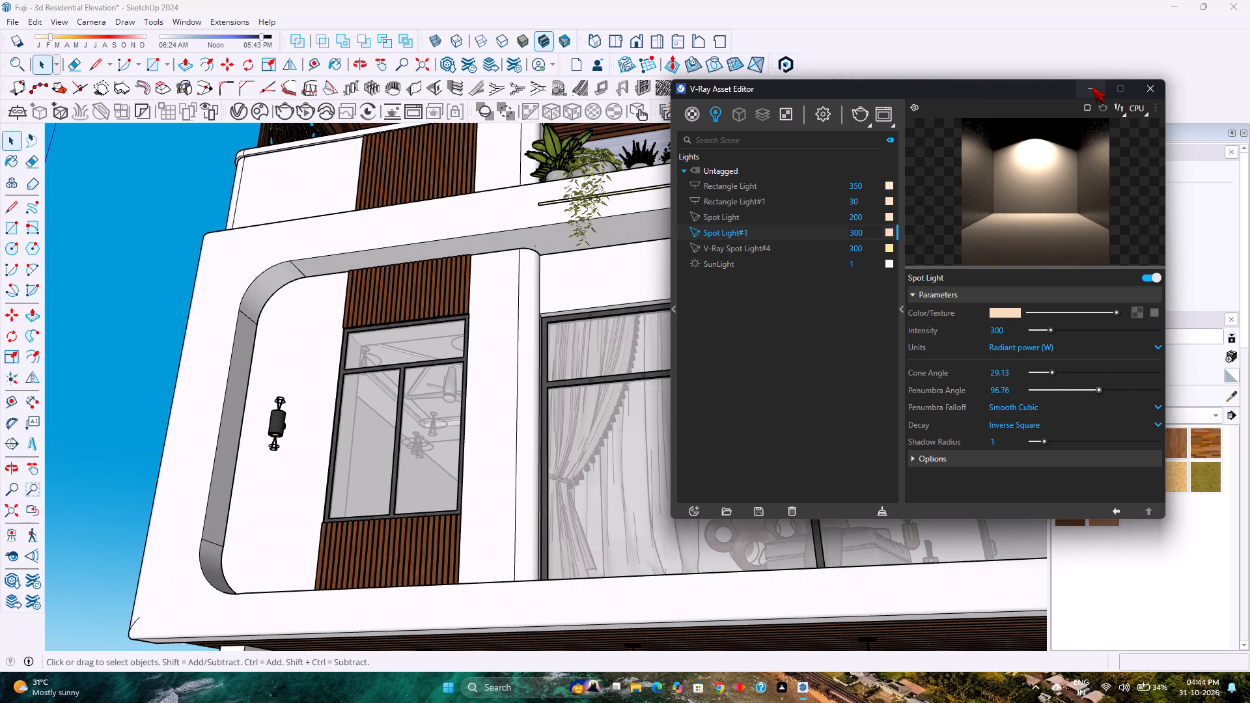
left_click(1092, 87)
Start an interactive V-Ray render of the first-floor facade seen from below and examine the downlight effect behind the glazing.
scroll(686, 322, "down", 4)
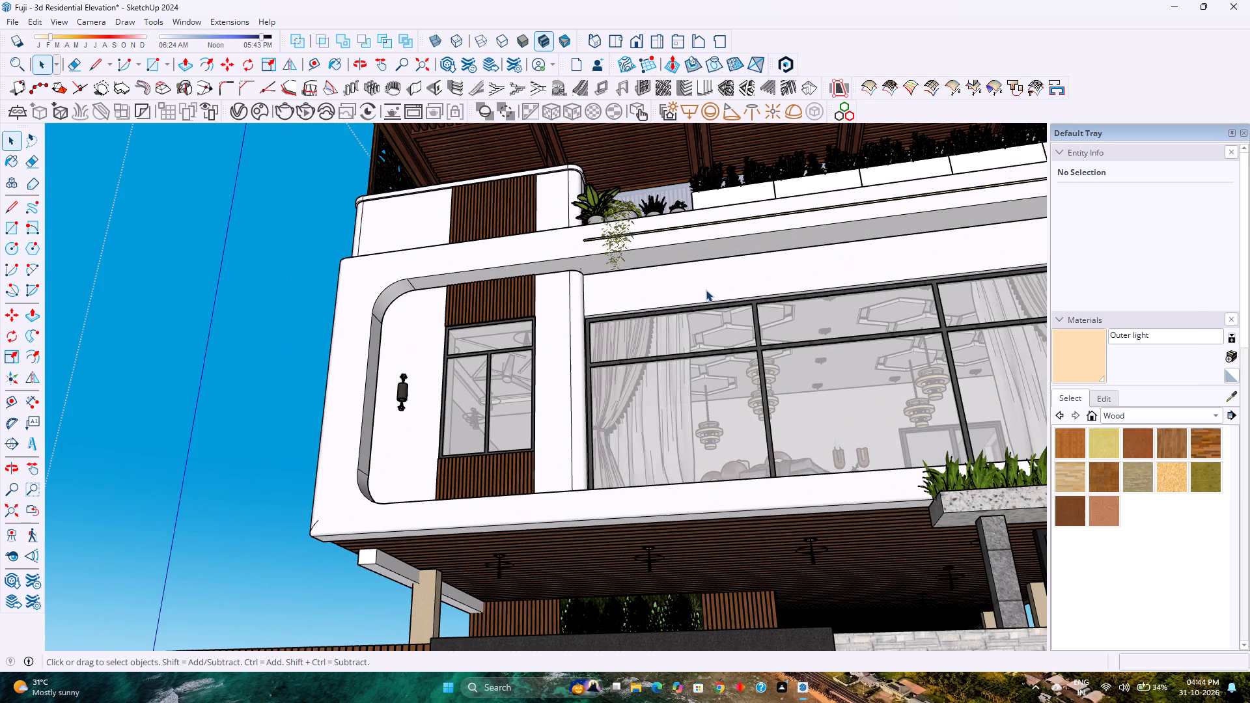
middle_click_drag(632, 284, 540, 307, "shift")
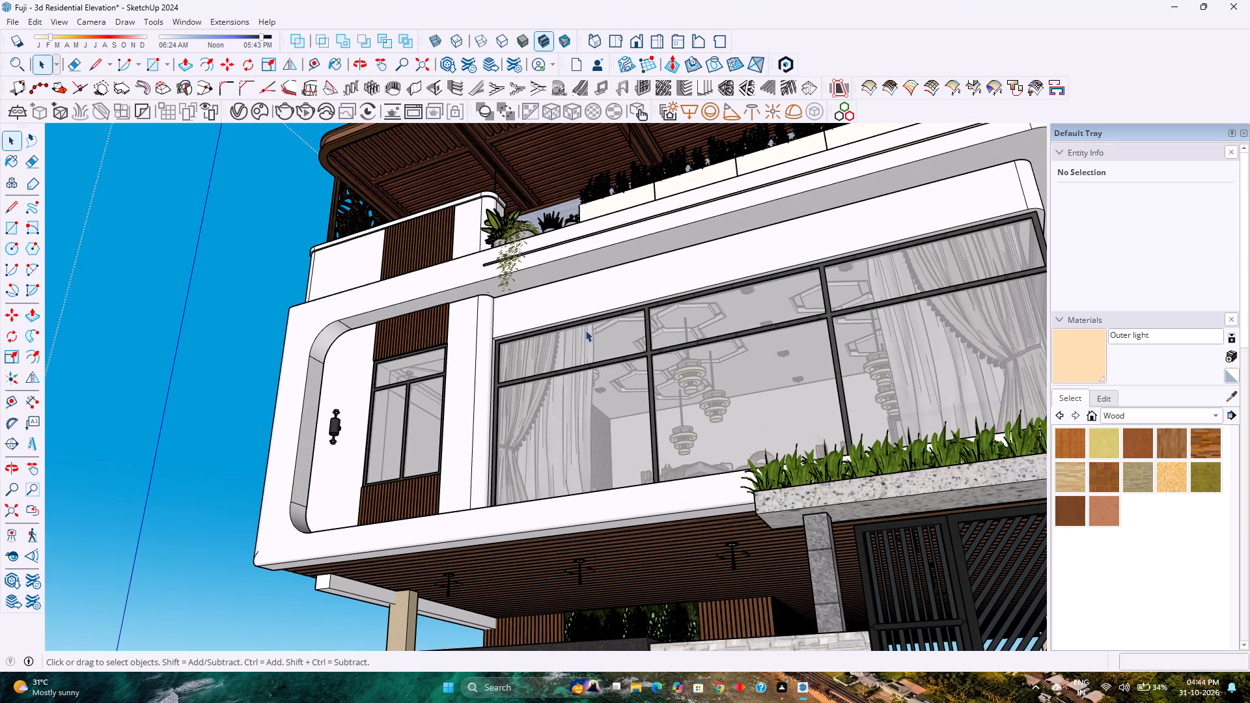
left_click(298, 111)
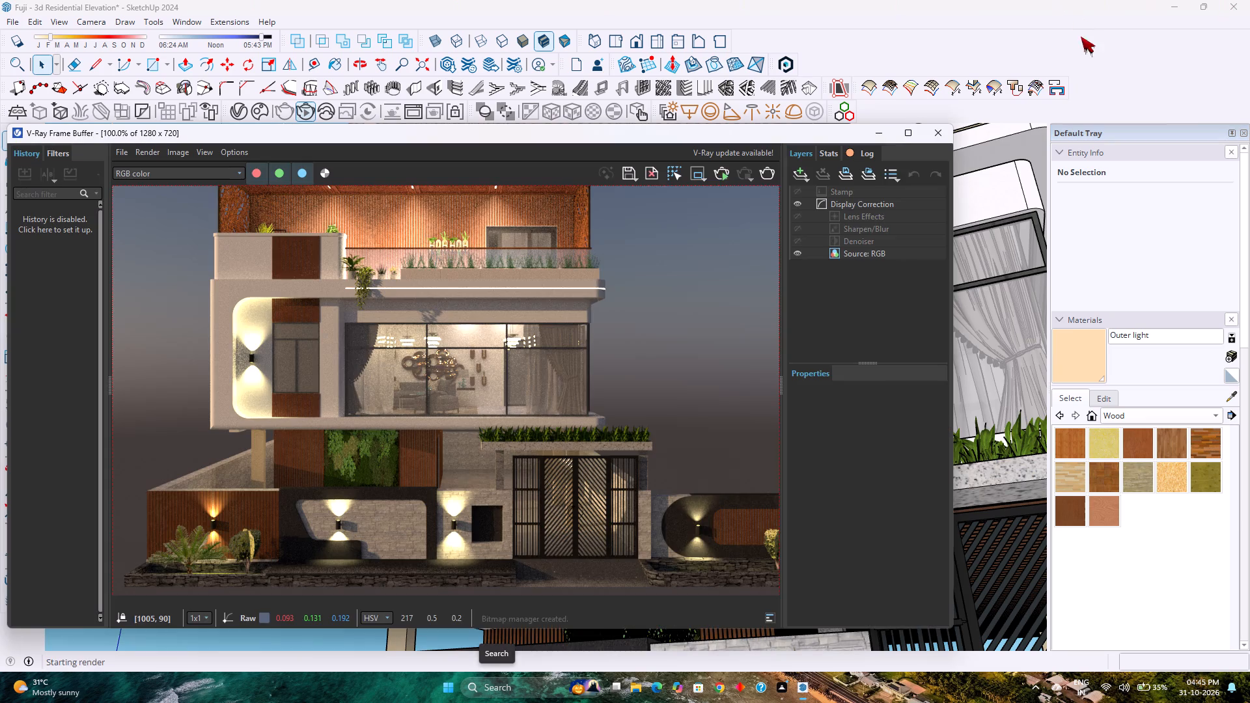
scroll(609, 384, "down", 4)
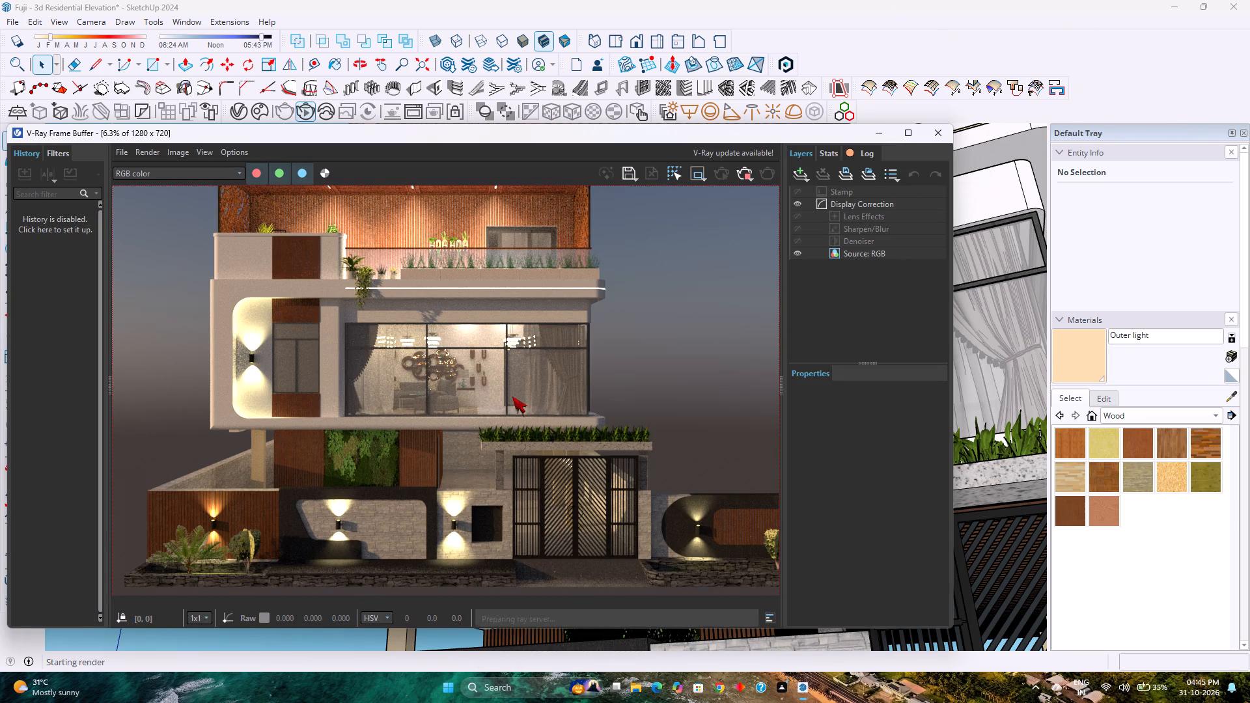
scroll(460, 415, "up", 2)
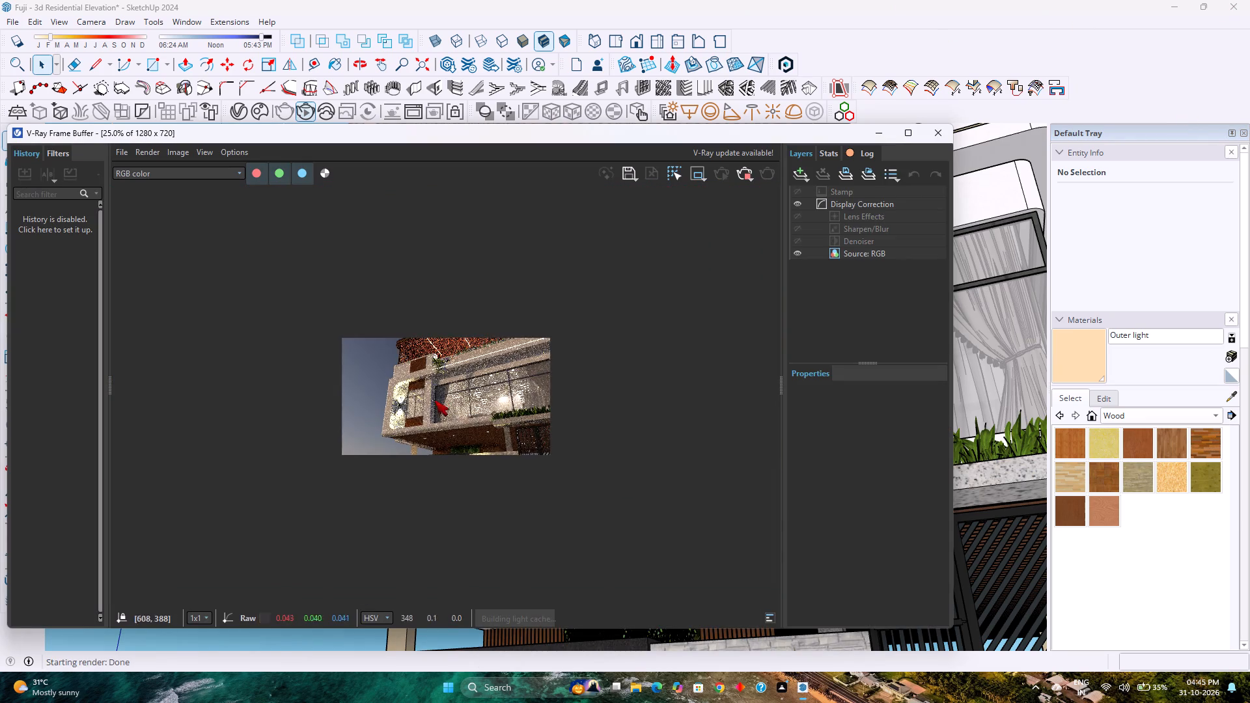
scroll(416, 410, "up", 4)
scroll(416, 409, "down", 2)
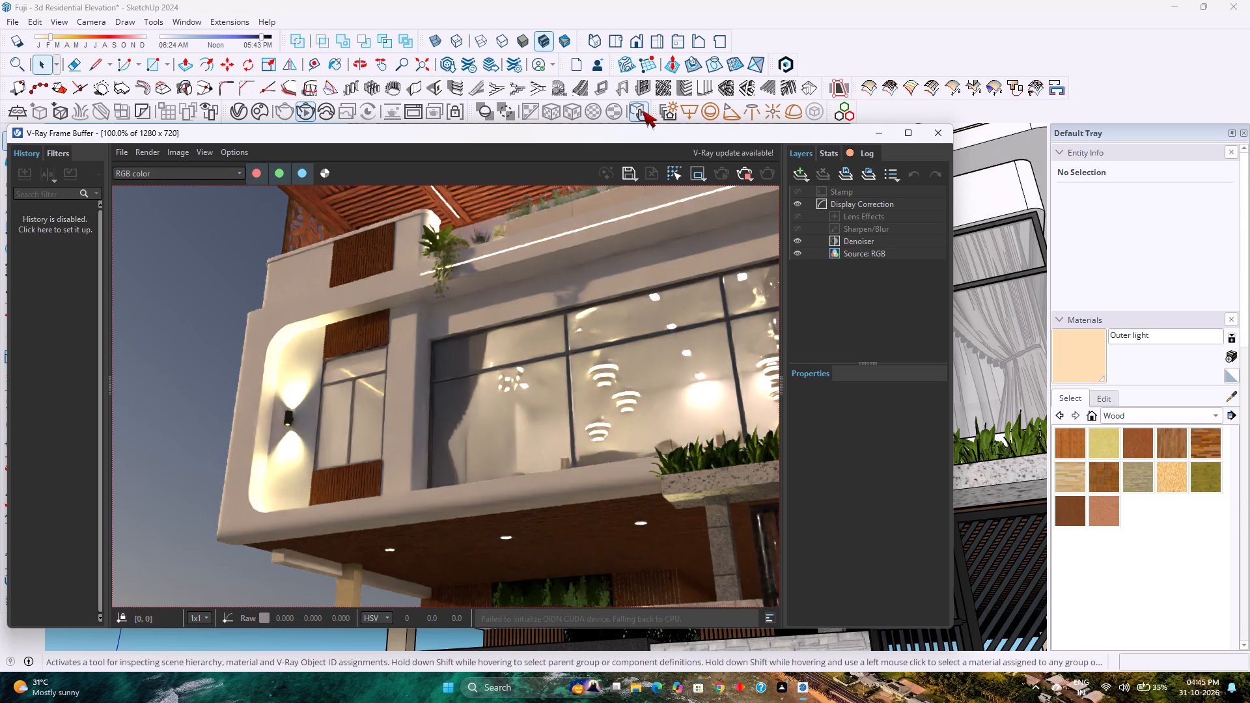
Switch to the front view, fit the whole elevation, and examine its interactive render for the first-floor lighting.
left_click(634, 48)
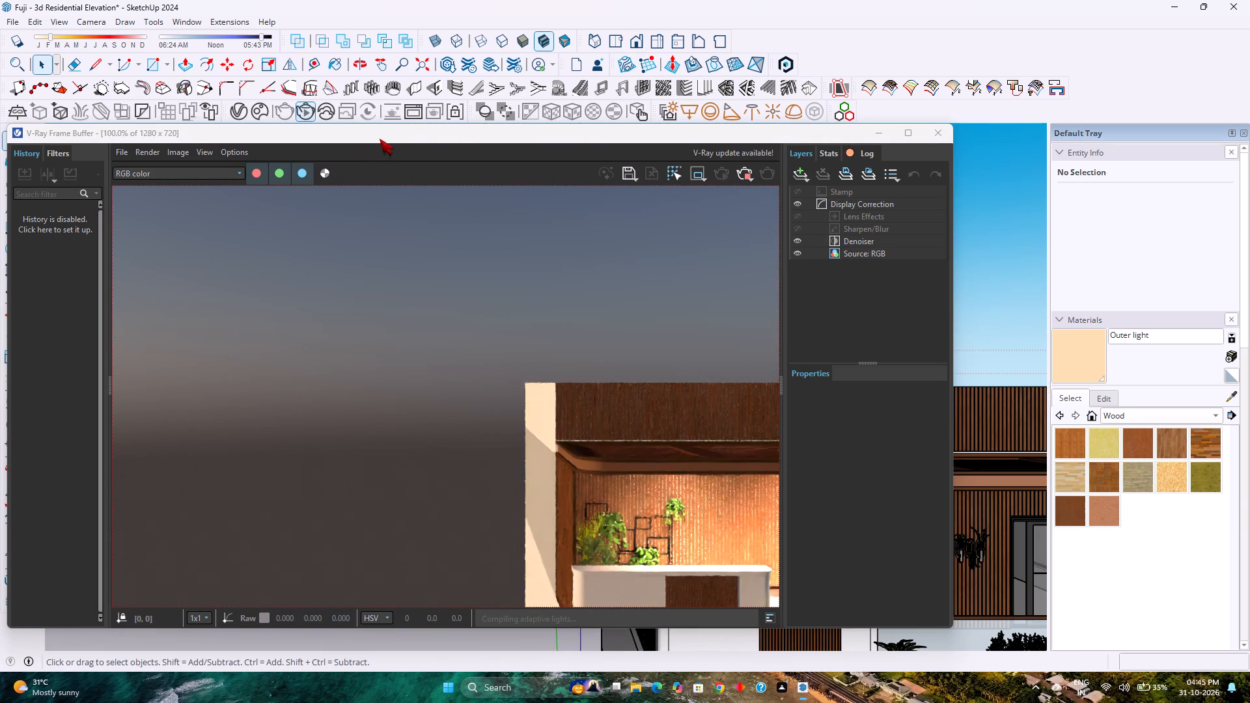
left_click_drag(380, 139, 485, 120)
left_click(10, 508)
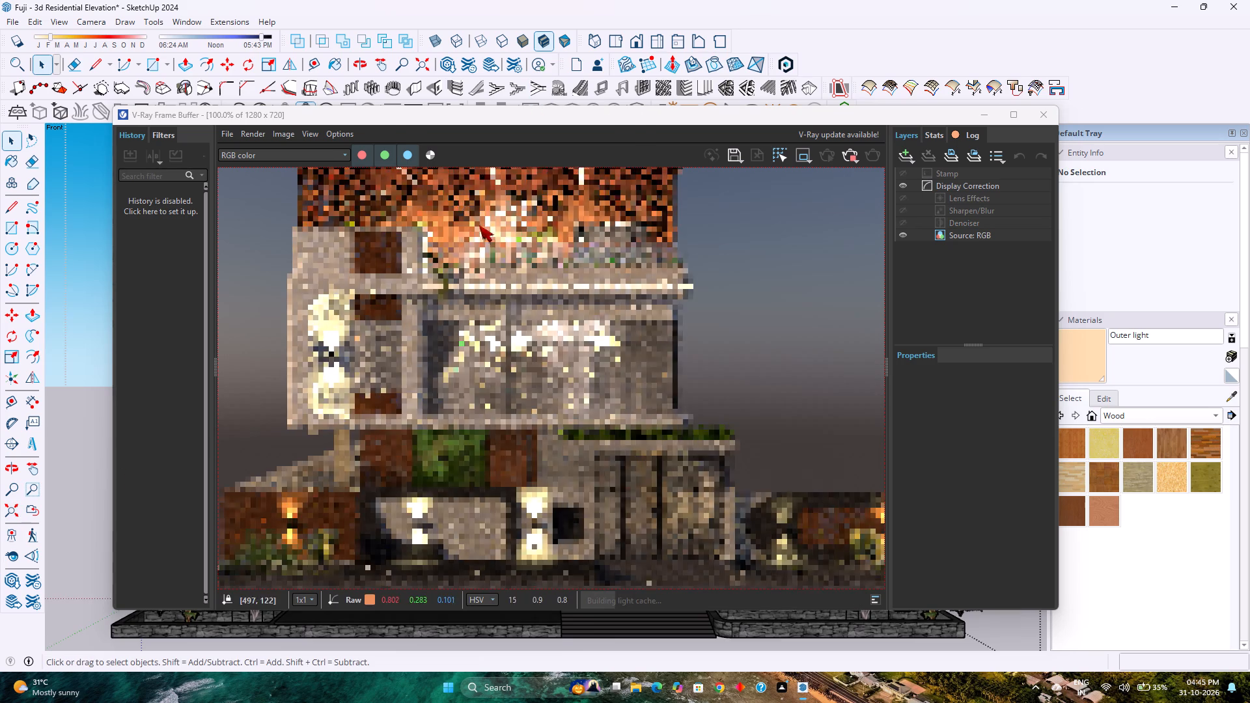
scroll(495, 288, "down", 1)
scroll(495, 288, "up", 1)
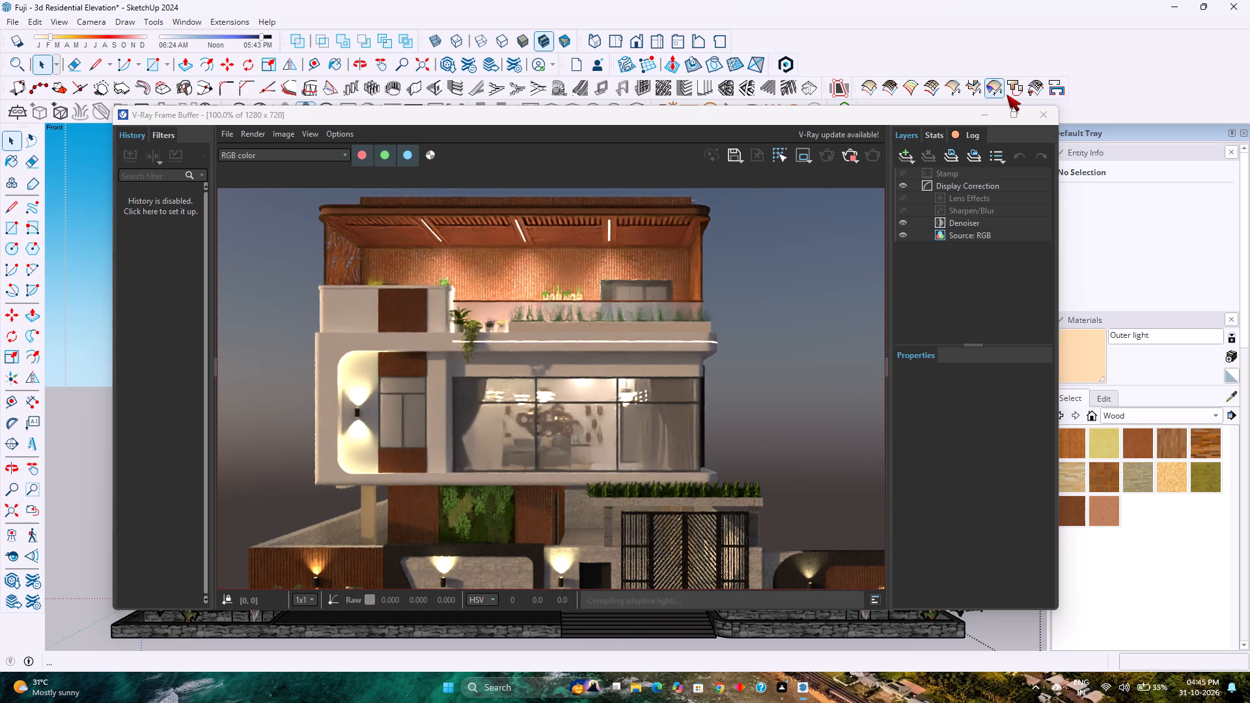
left_click(986, 114)
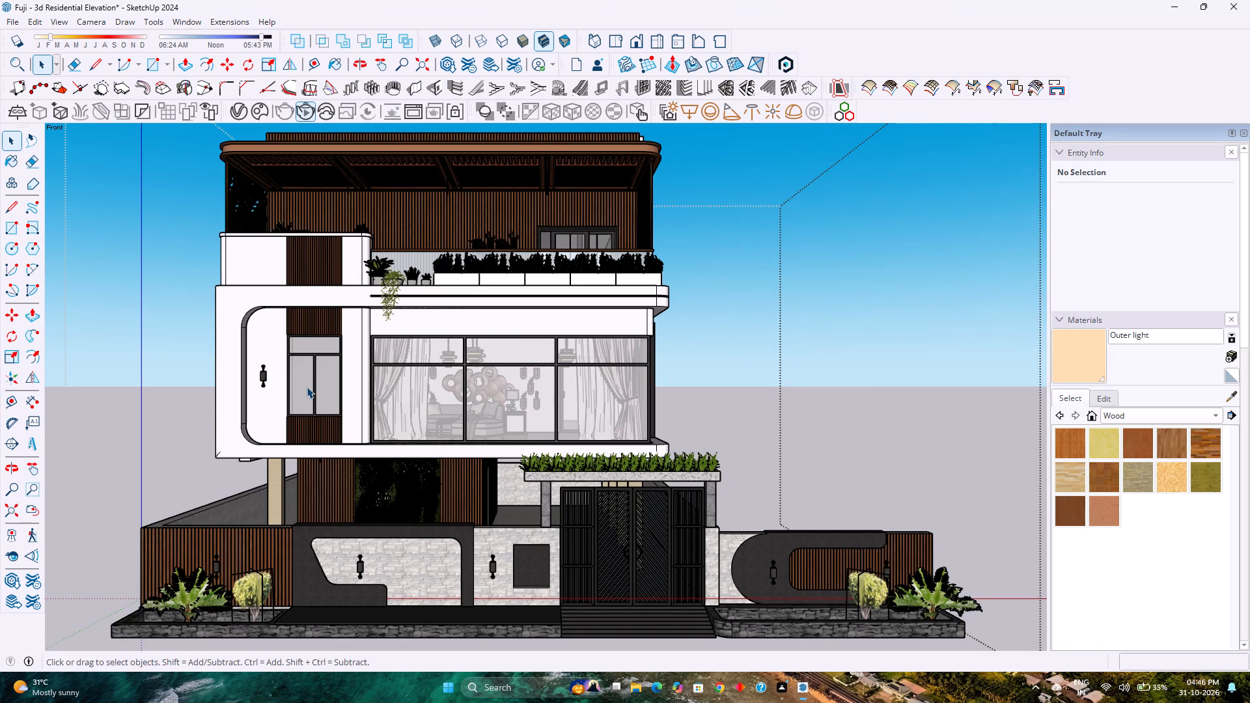
Open the upper-floors group for editing at the narrow window between the wooden slat panels beside the facade wall light.
left_click(307, 387)
double_click(307, 387)
scroll(307, 387, "up", 3)
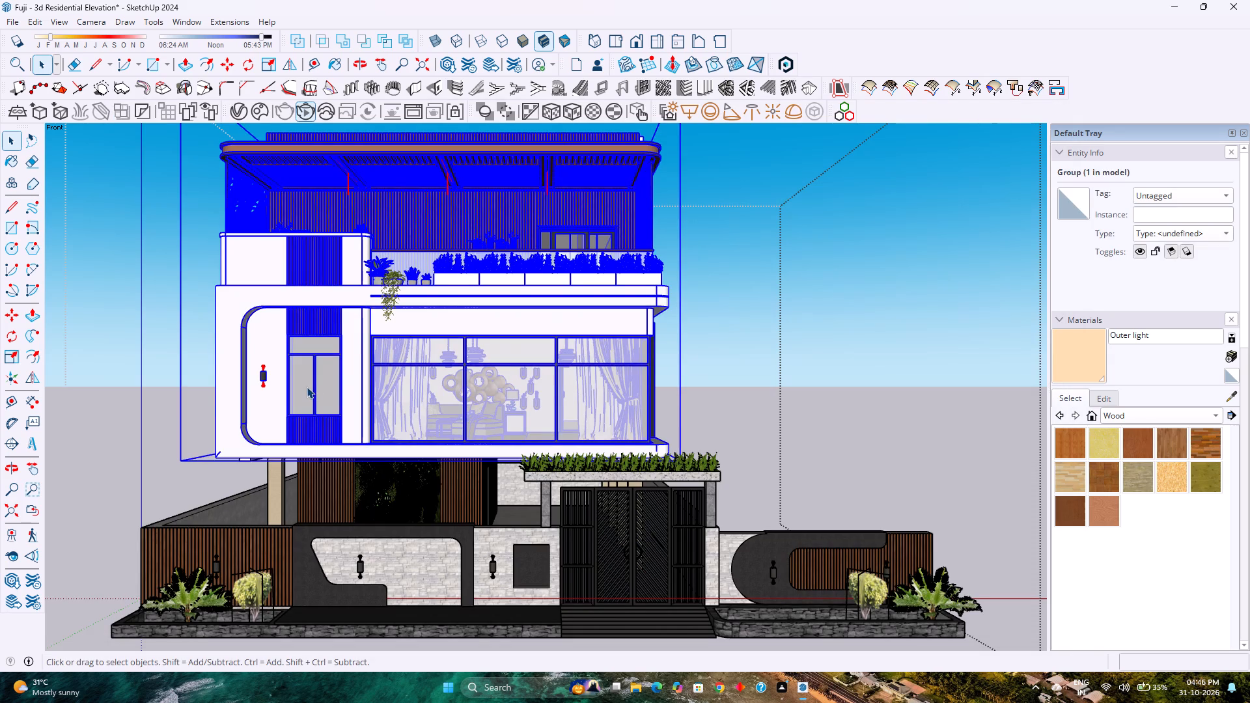
scroll(307, 387, "up", 10)
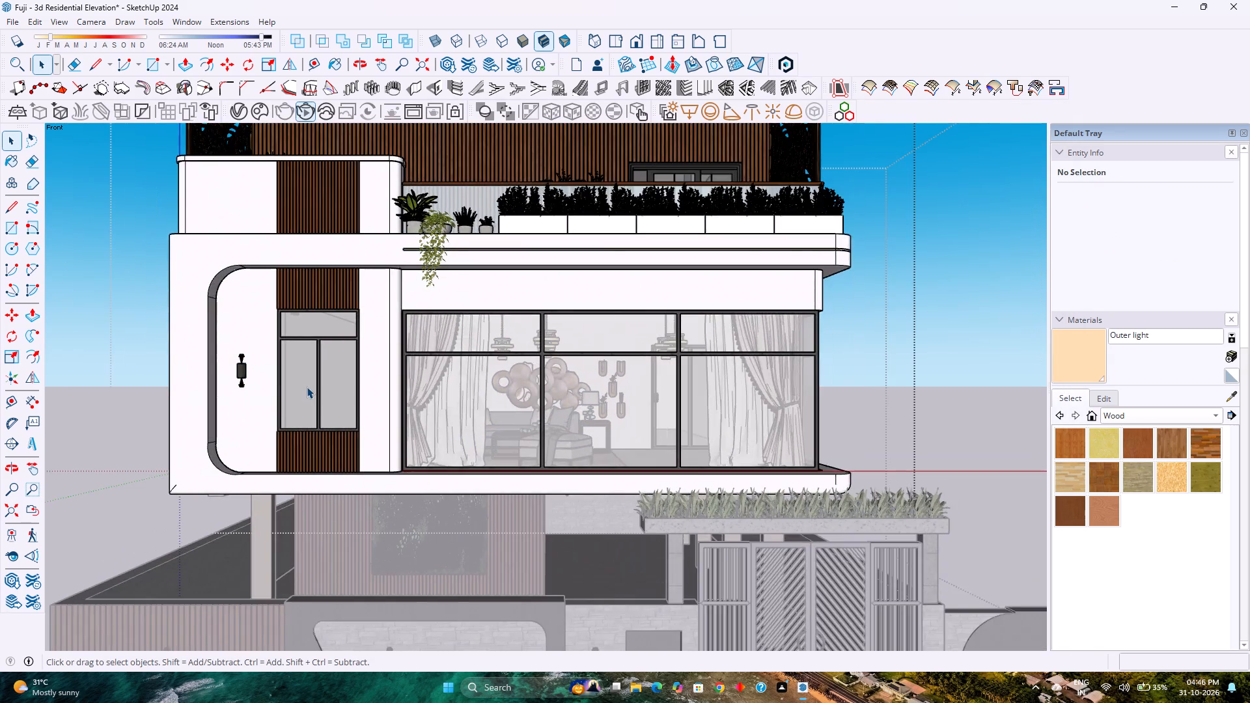
scroll(307, 387, "up", 4)
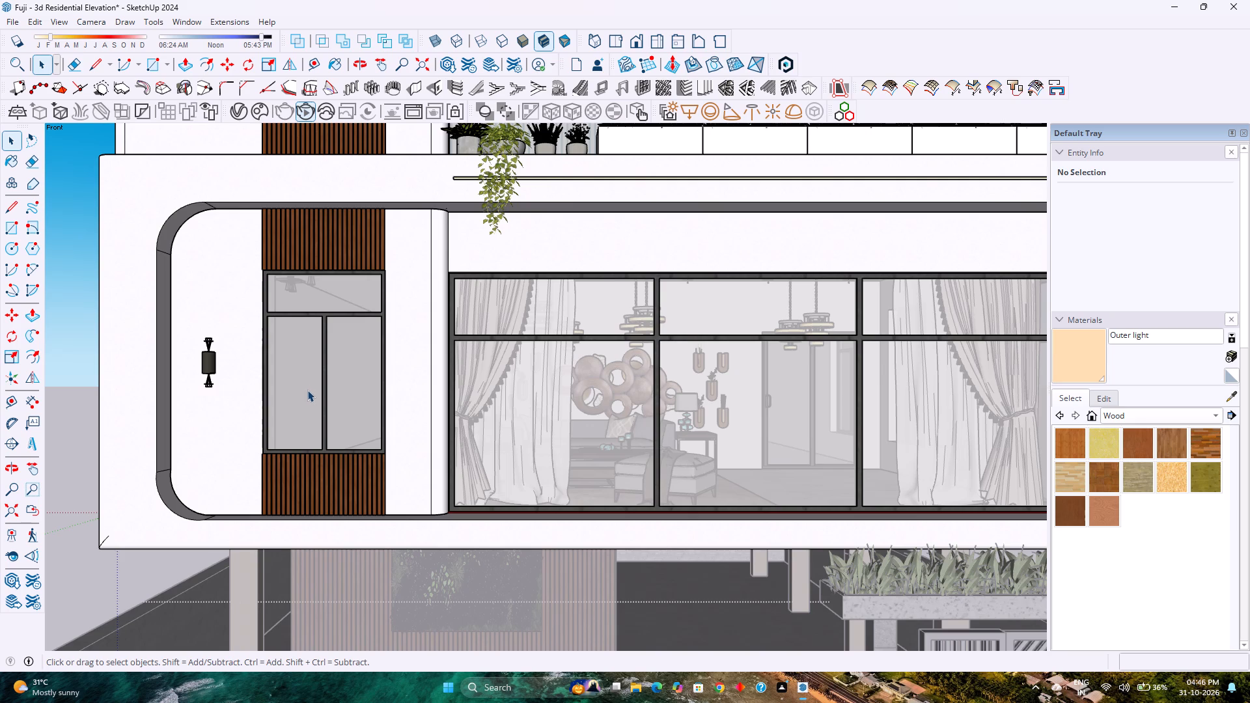
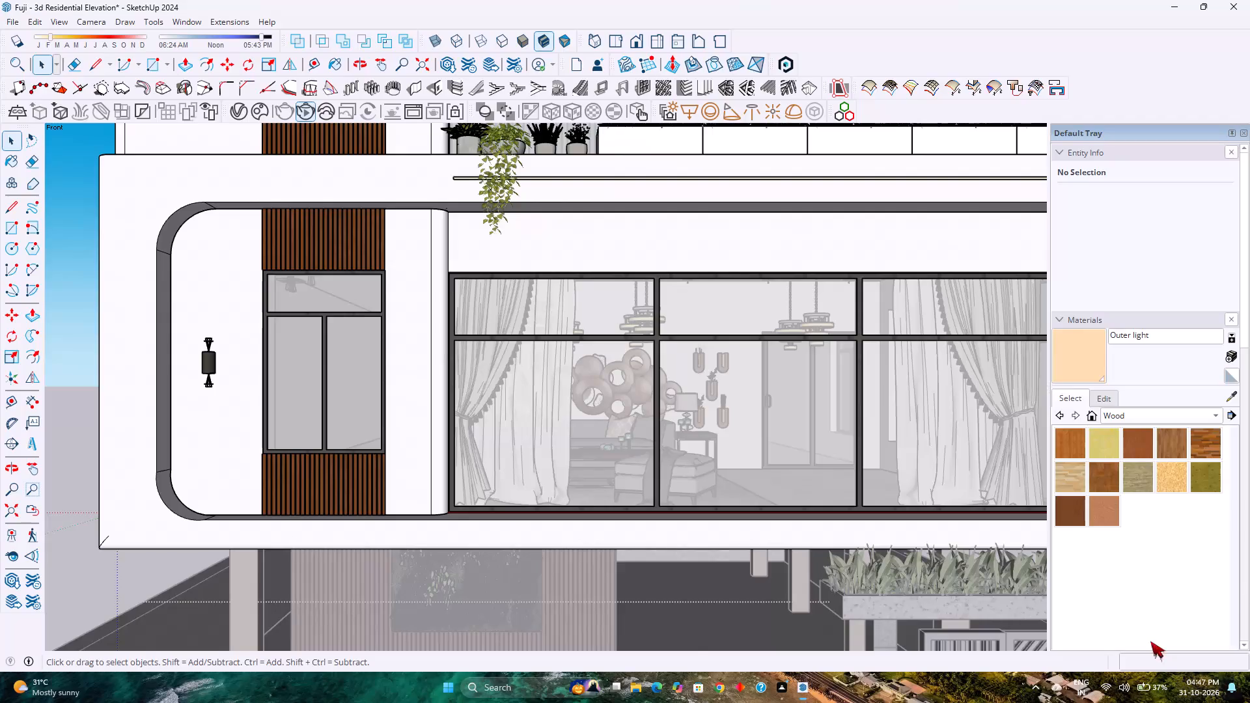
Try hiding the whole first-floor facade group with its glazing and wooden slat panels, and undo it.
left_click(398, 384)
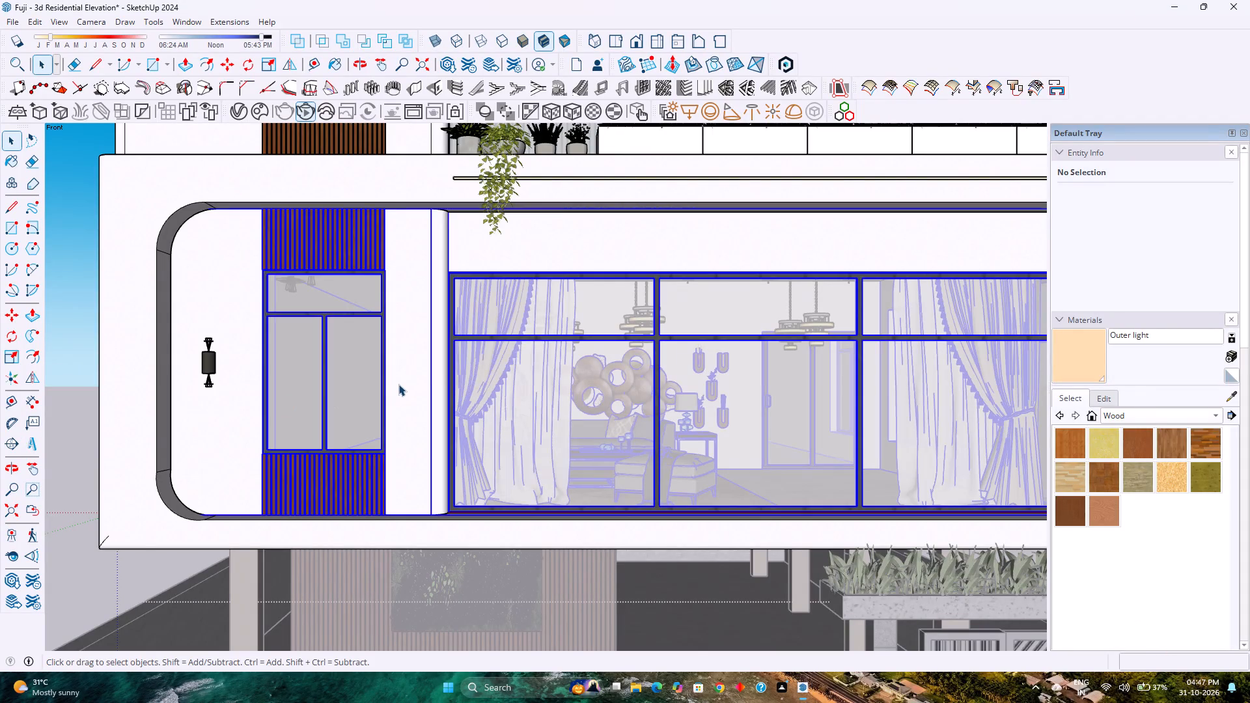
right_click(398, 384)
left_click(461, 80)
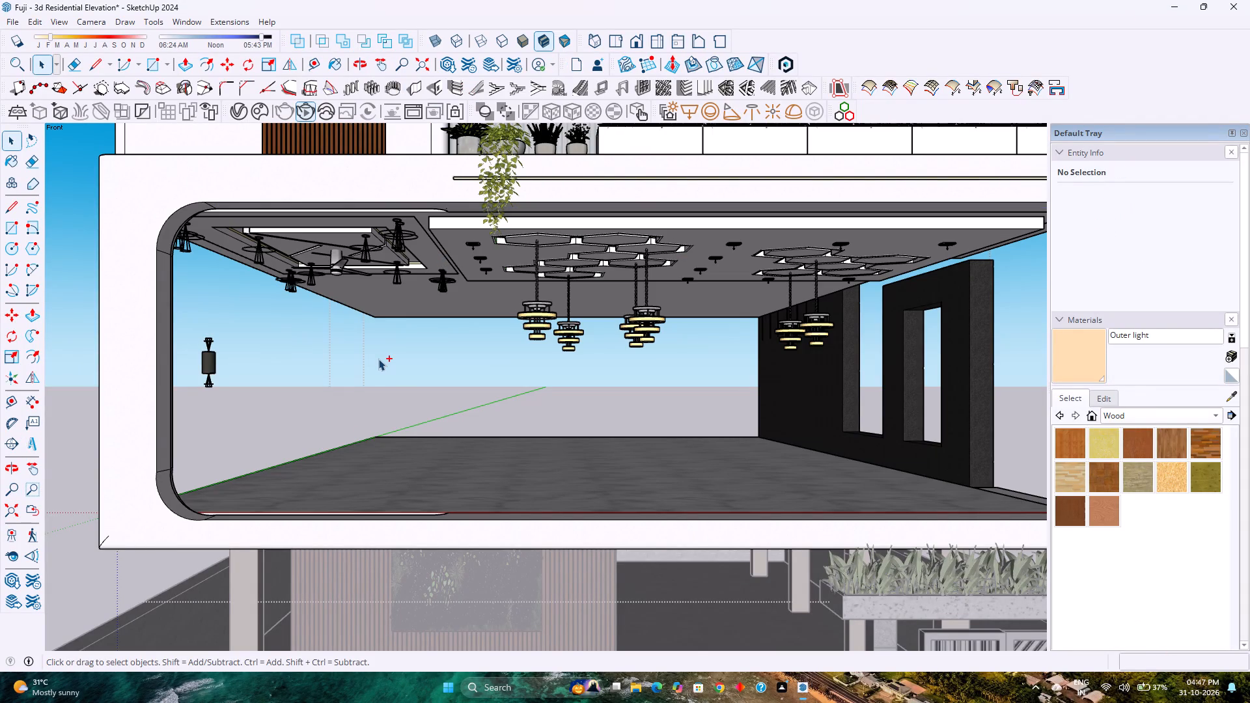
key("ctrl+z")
Inside the first-floor facade group, hide the narrow window's frame group between the wooden slat panels.
scroll(381, 344, "down", 4)
scroll(381, 344, "up", 3)
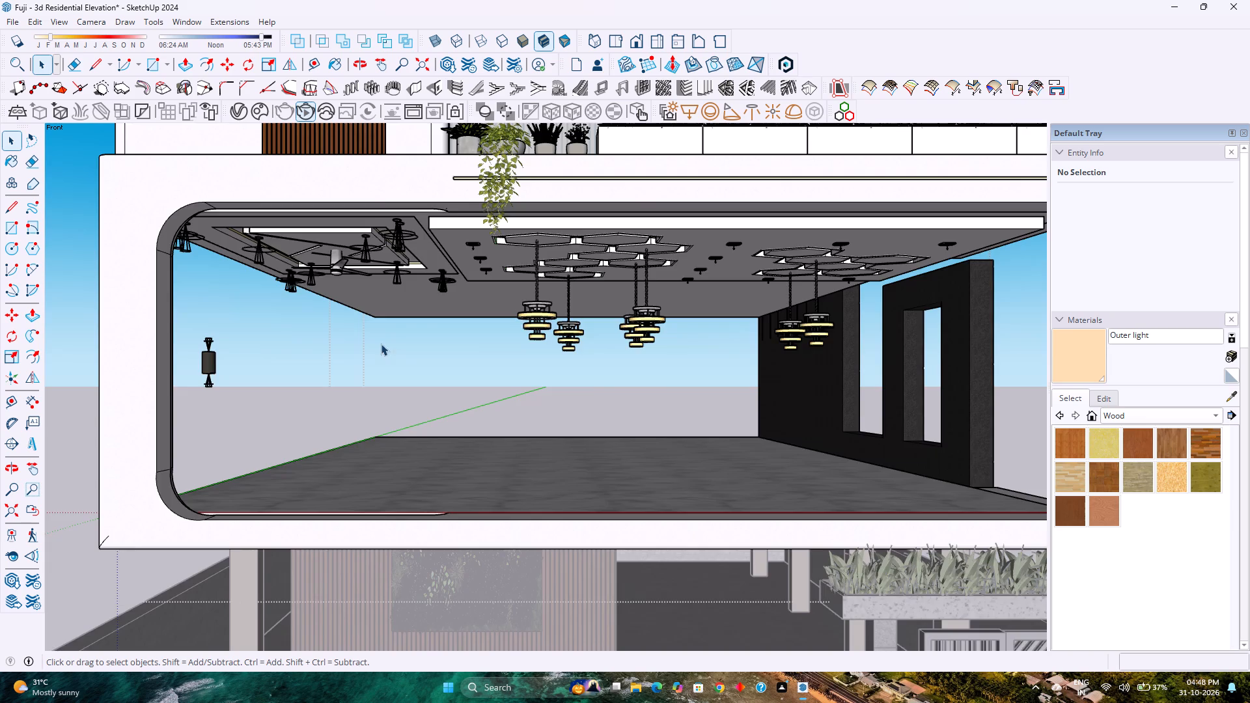
scroll(381, 344, "down", 3)
scroll(381, 344, "up", 3)
scroll(381, 344, "down", 2)
double_click(401, 329)
scroll(401, 329, "up", 4)
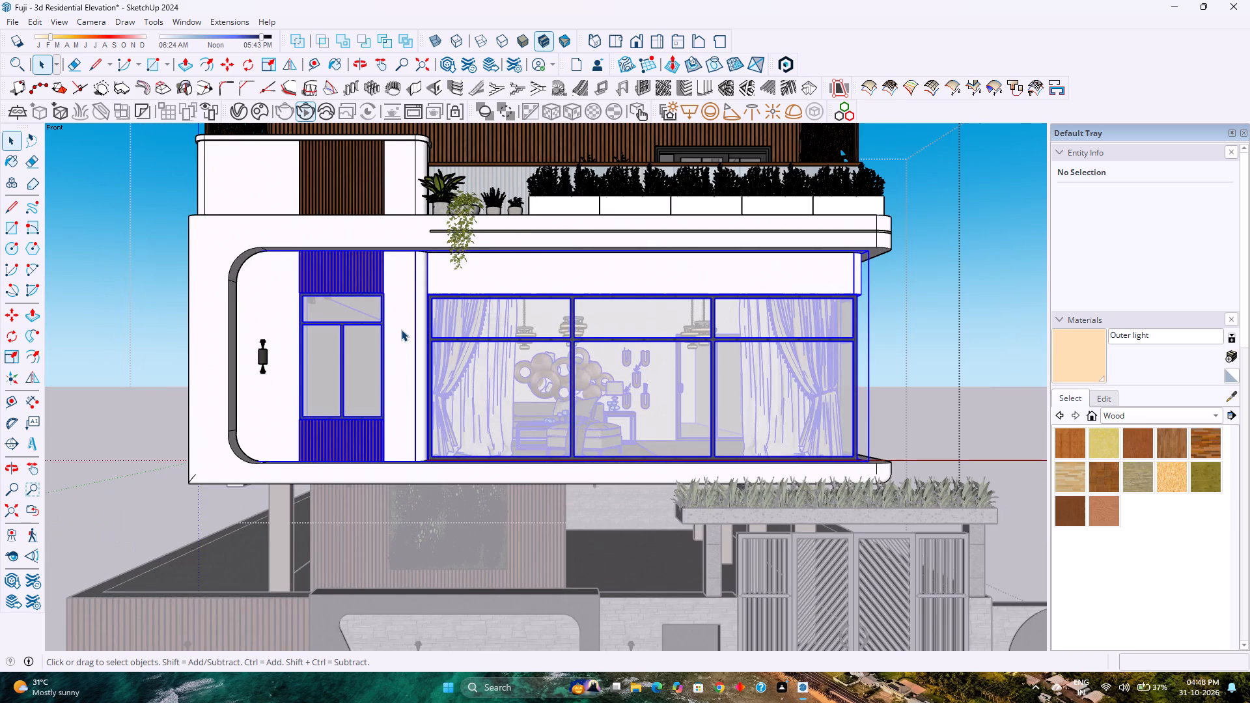
scroll(401, 329, "up", 13)
middle_click(458, 337)
middle_click_drag(452, 340, 434, 348)
middle_click(413, 357)
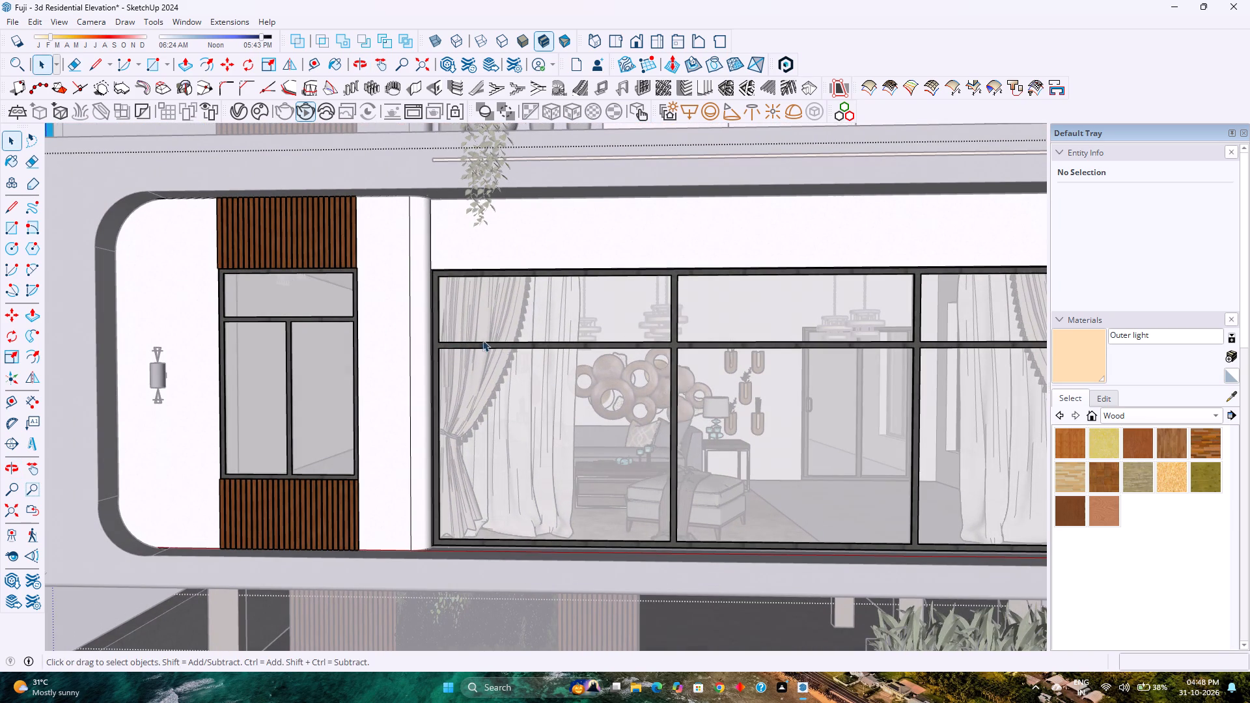
left_click(316, 322)
right_click(316, 322)
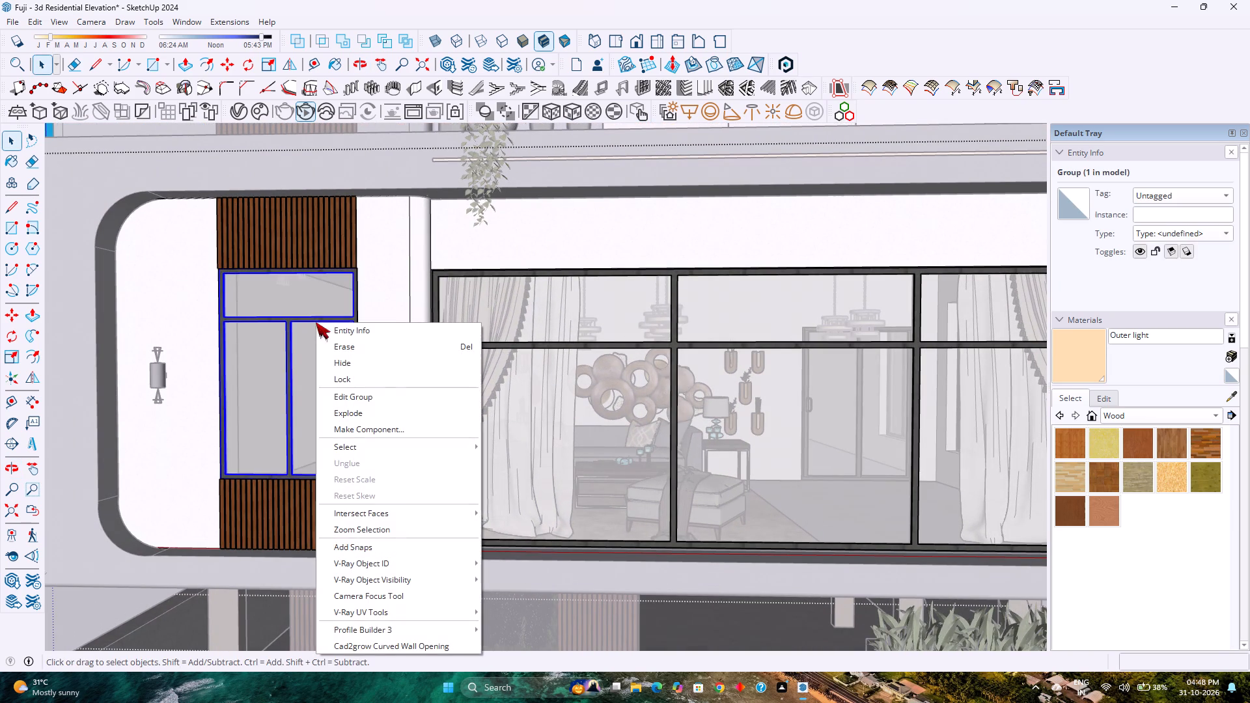
left_click(372, 355)
Examine the interior walls and ceiling lights through the narrow window opening between the slat panels.
scroll(294, 428, "up", 3)
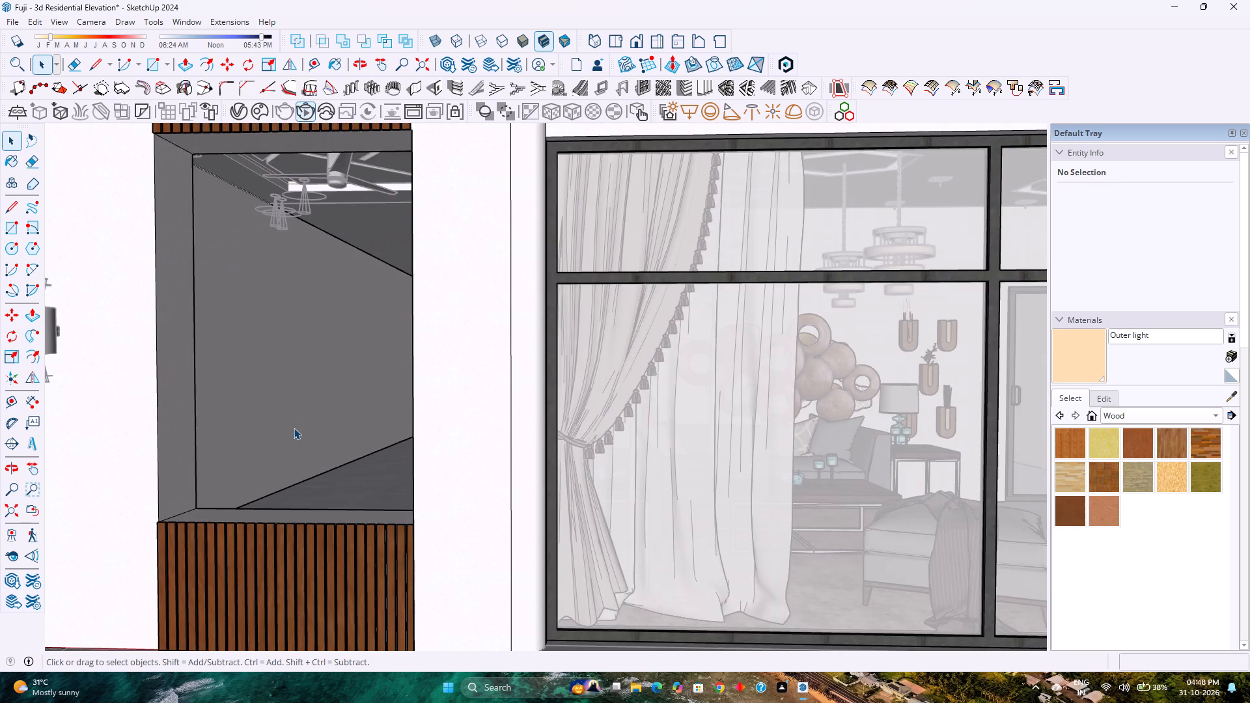
middle_click(294, 429)
middle_click(294, 433)
middle_click_drag(294, 434, 296, 426)
scroll(297, 416, "up", 1)
scroll(301, 404, "down", 4)
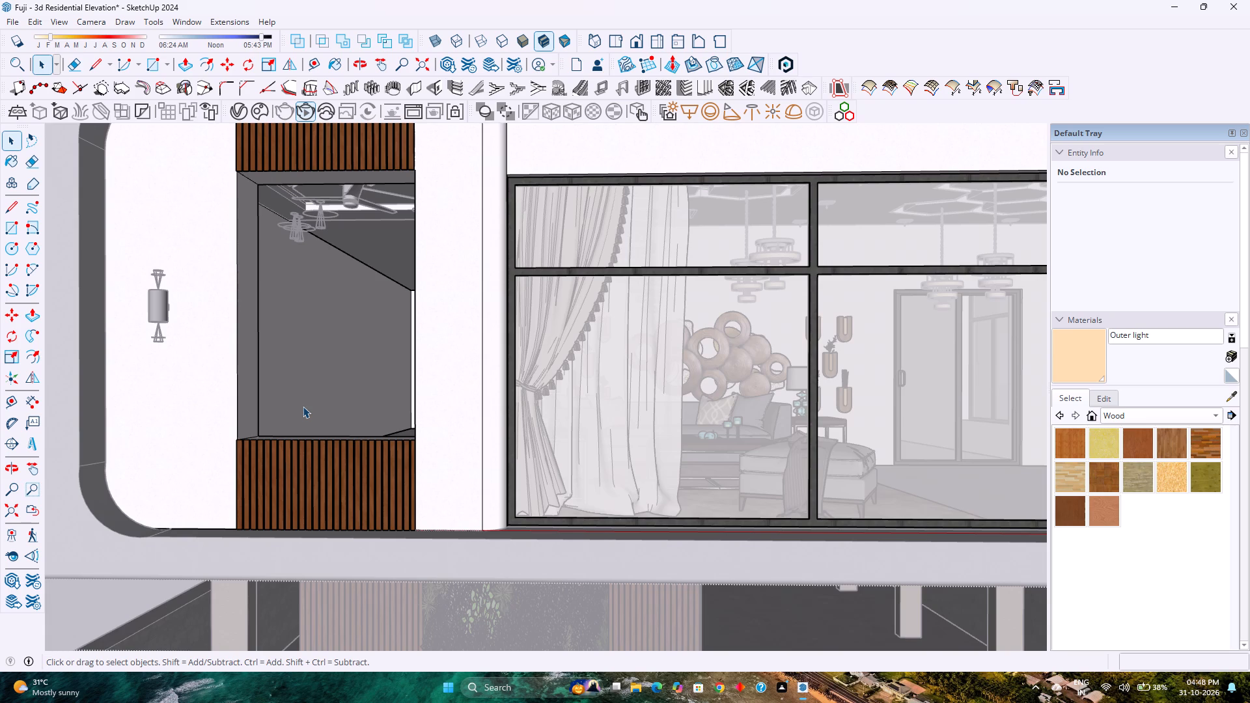
scroll(156, 61, "down", 1)
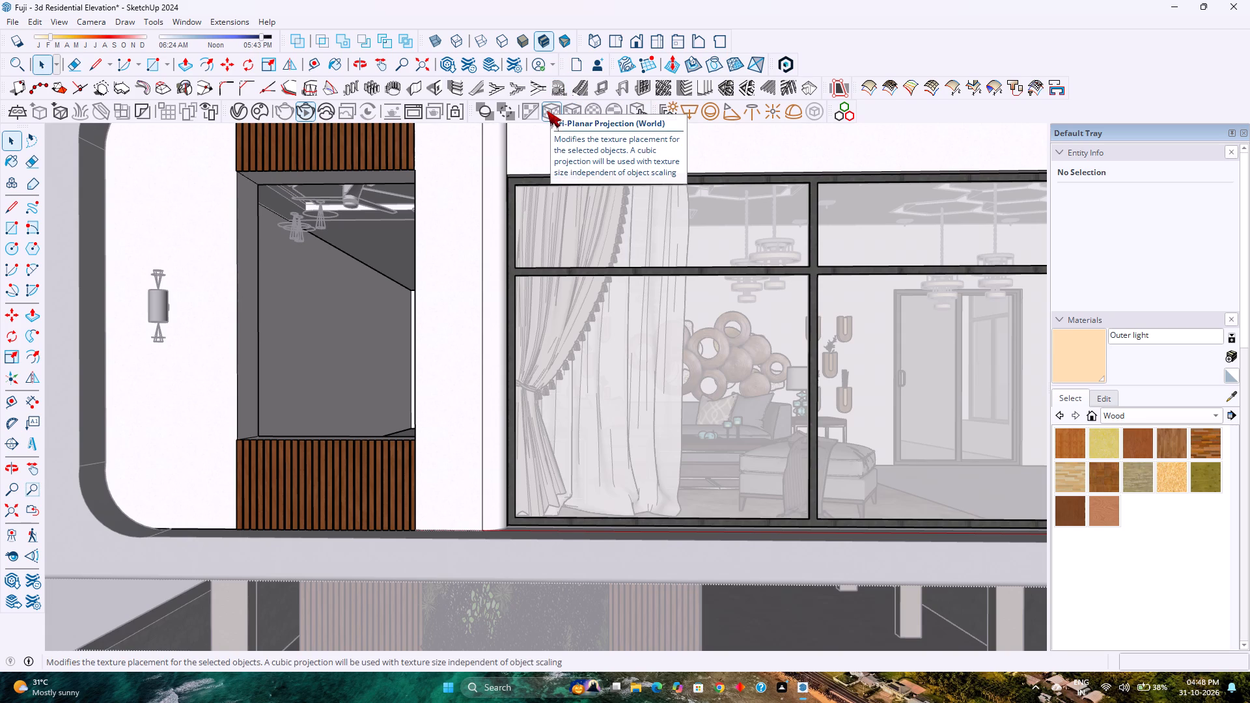
scroll(524, 158, "down", 3)
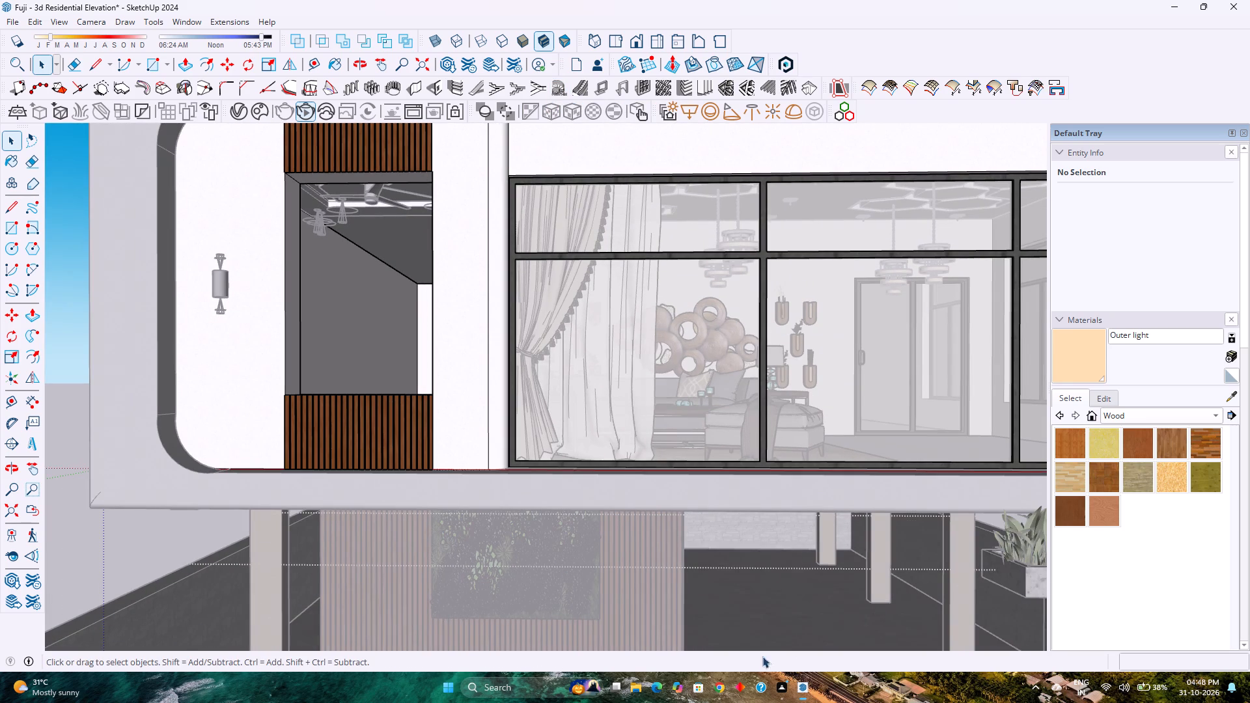
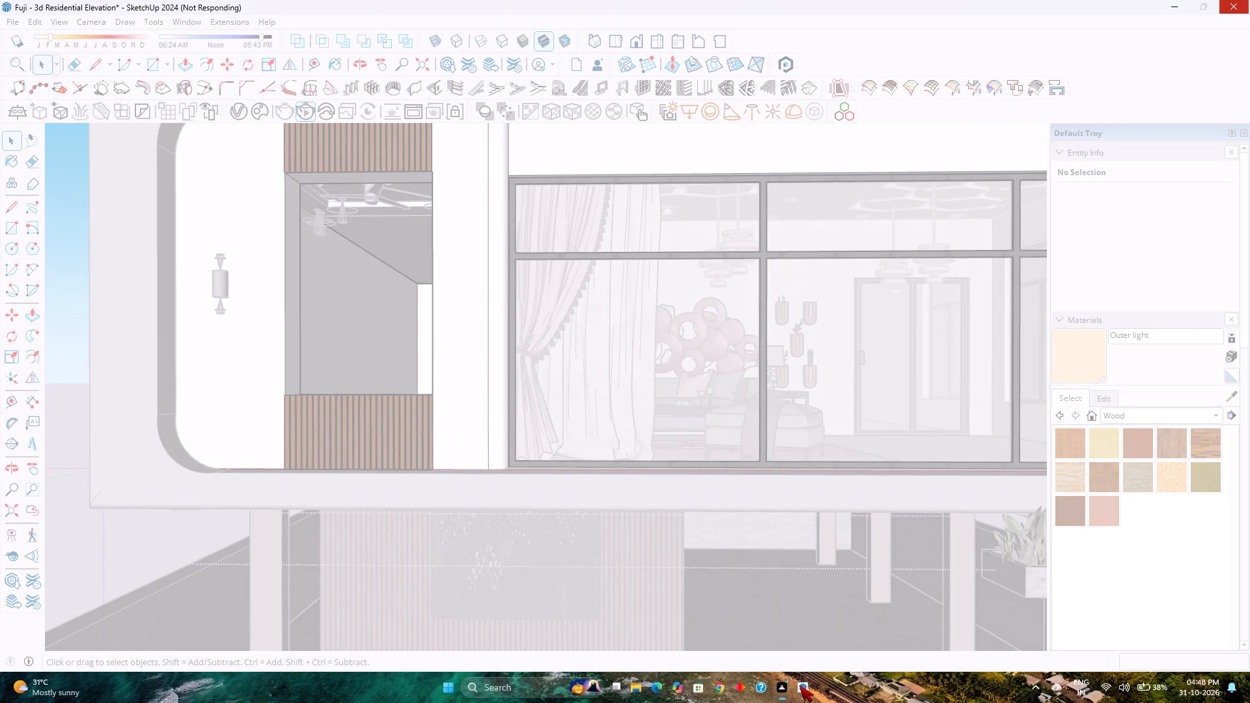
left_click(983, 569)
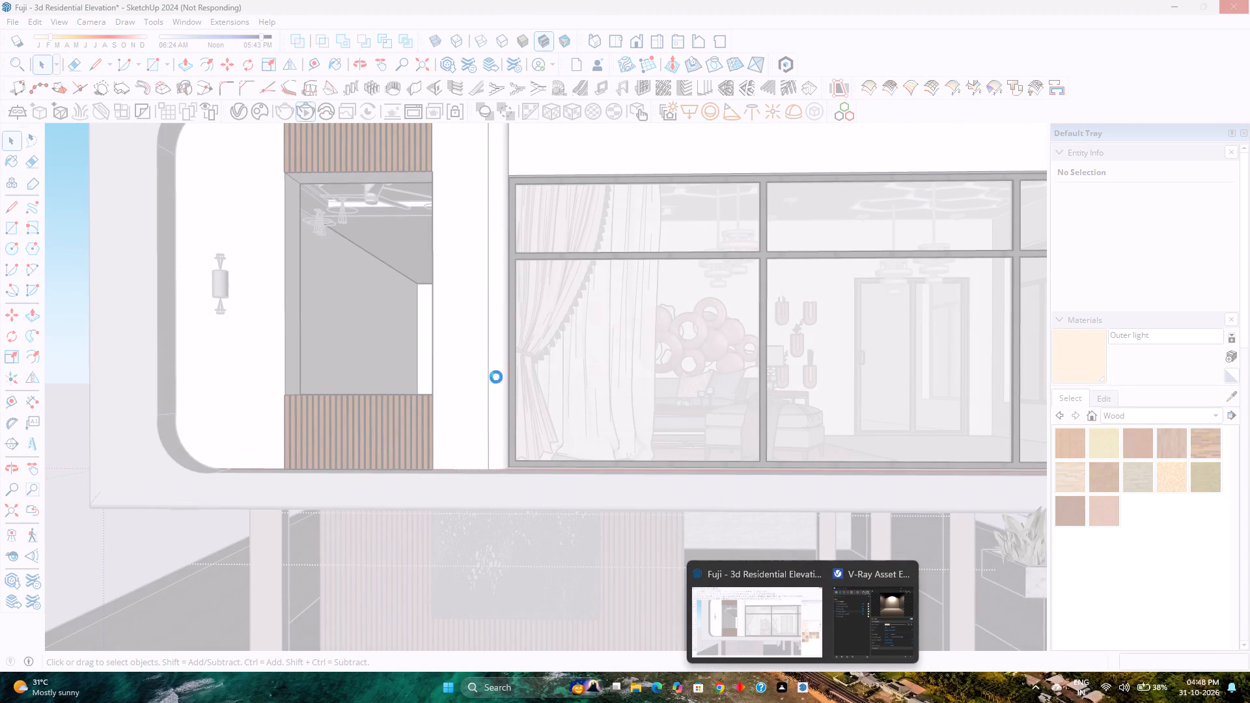
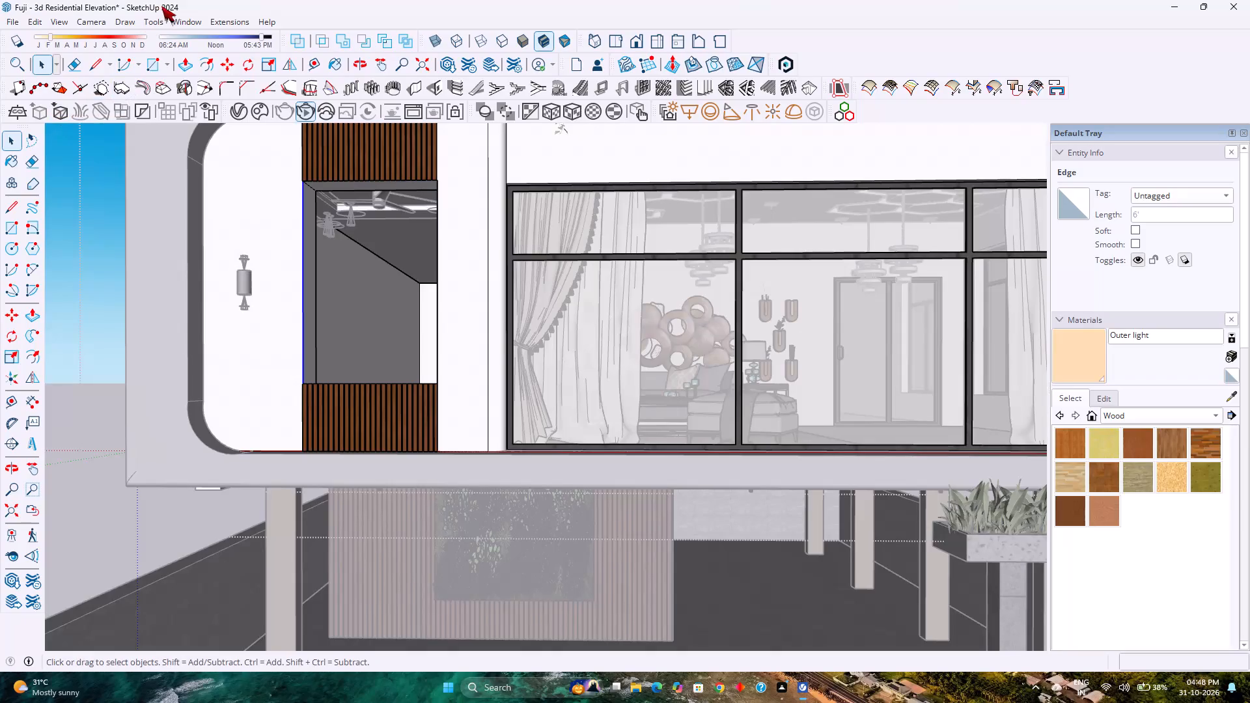
Search the 3D Warehouse for "small sofa".
left_click(181, 20)
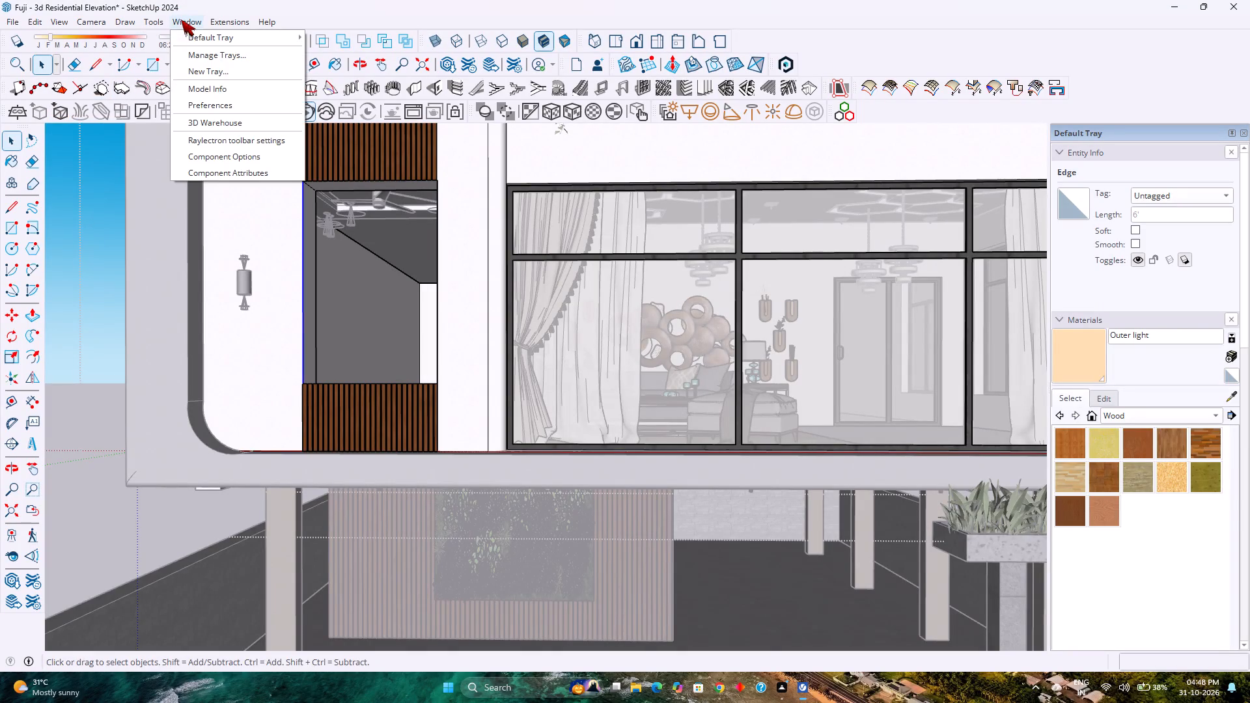
left_click(234, 122)
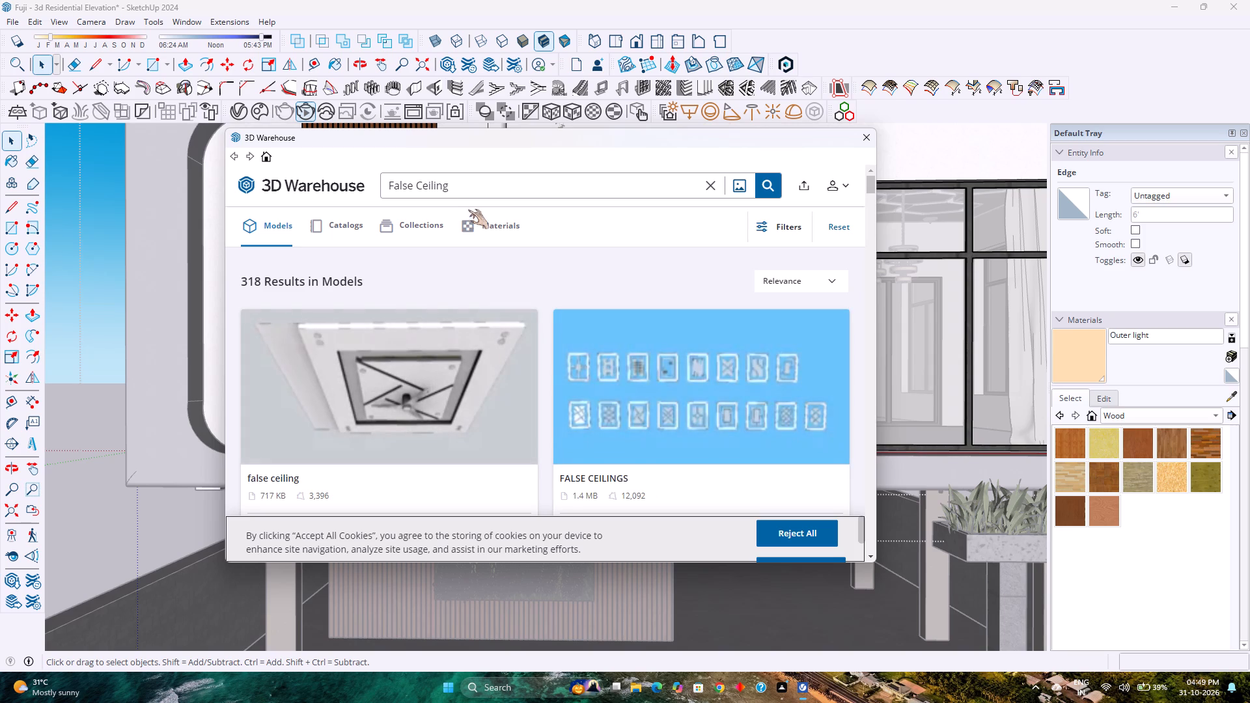
left_click(706, 186)
left_click(702, 187)
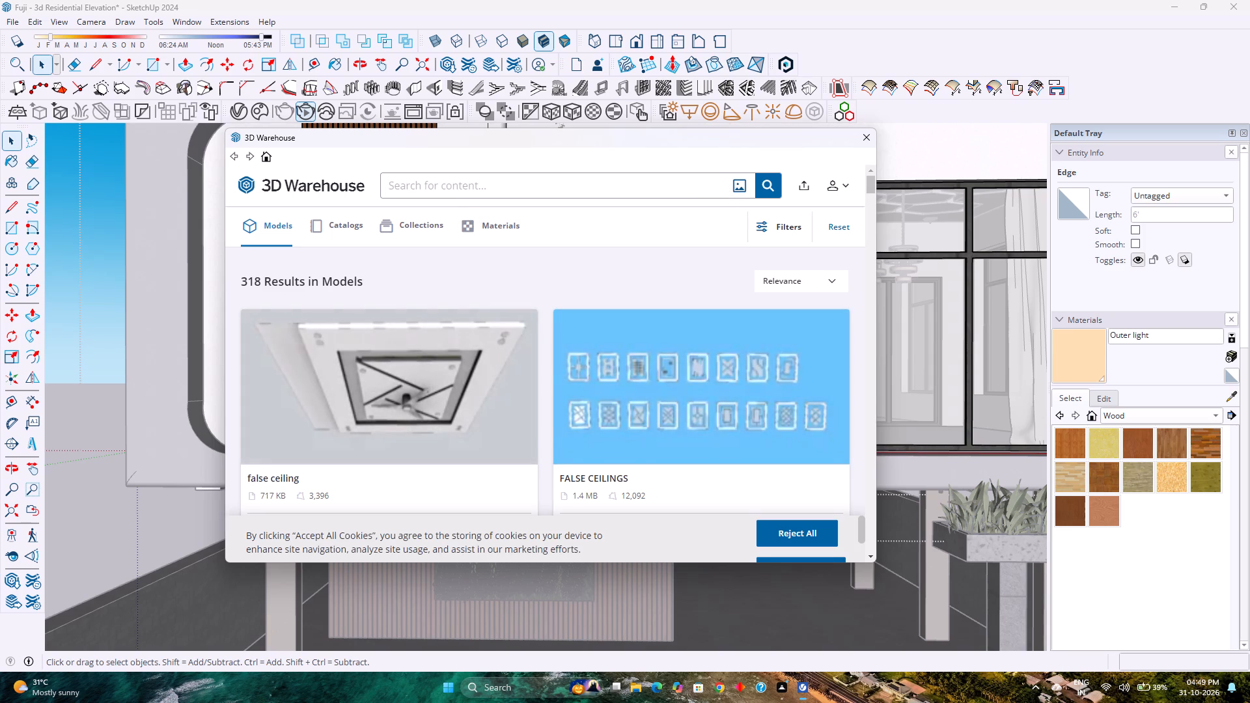
type("small sh")
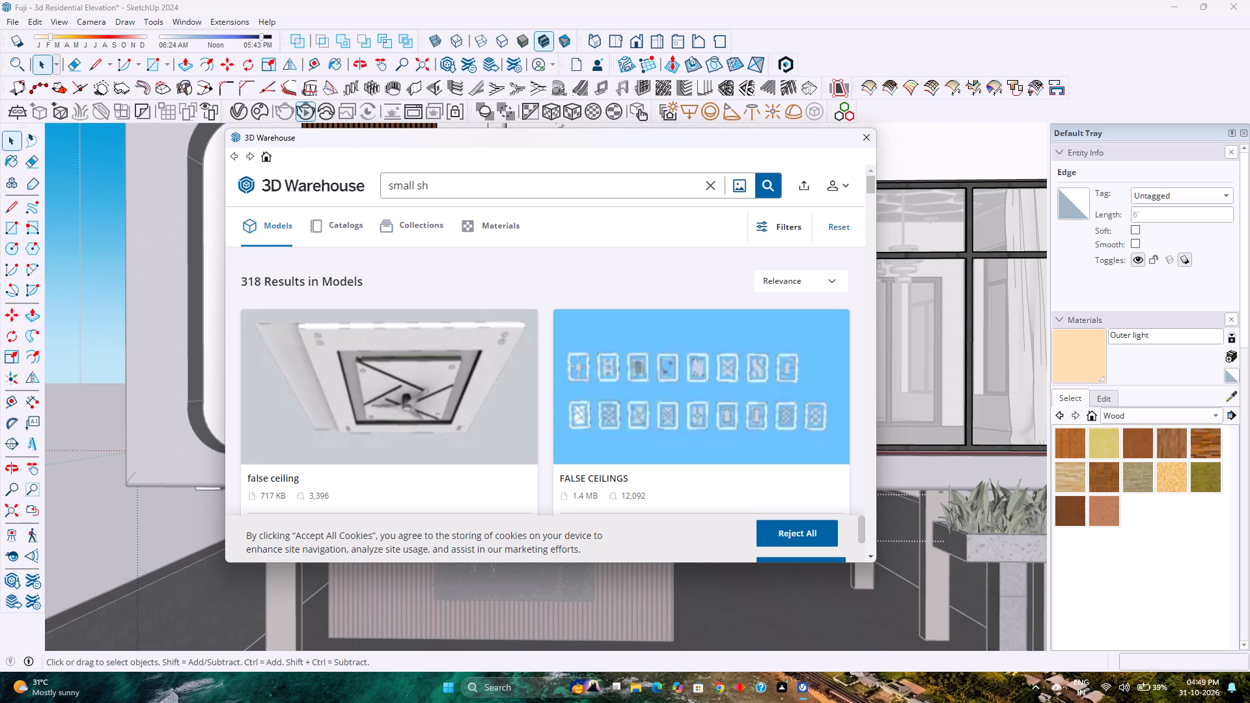
key("BackSpace")
type("ofa")
key("space")
key("Return")
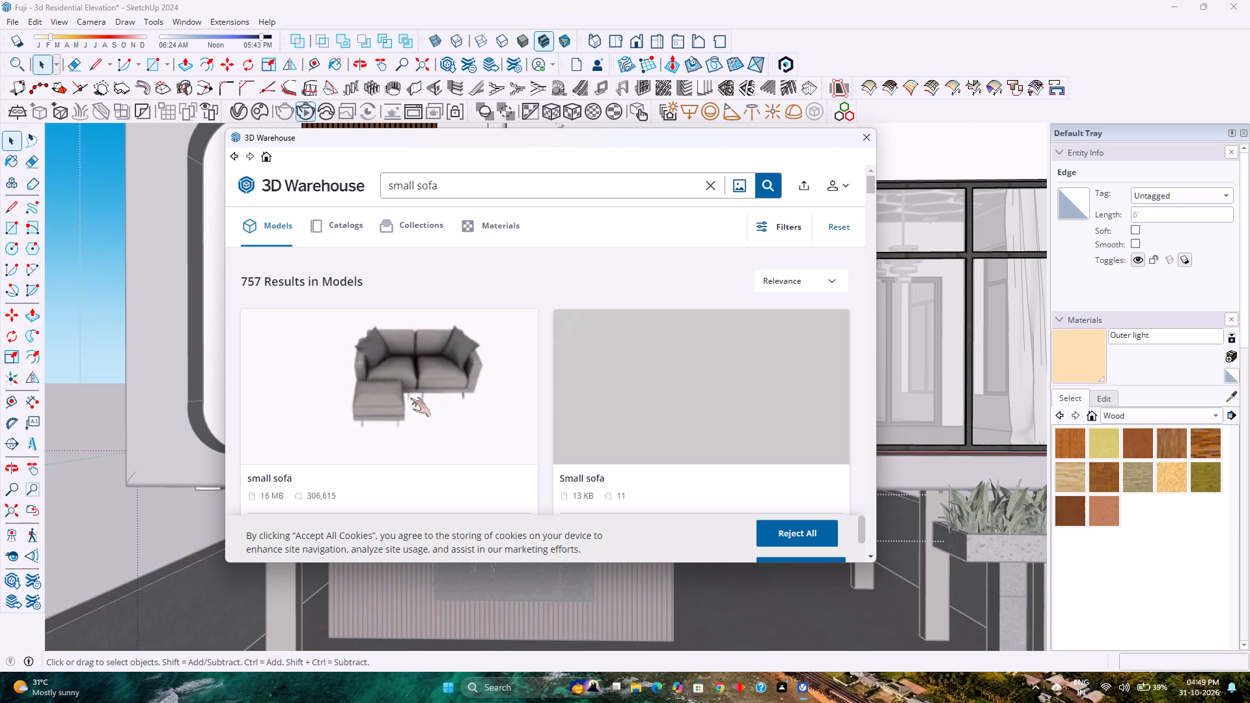
Examine the first small sofa models in the 3D Warehouse results, rerunning the search once, and close the library.
scroll(410, 397, "down", 1)
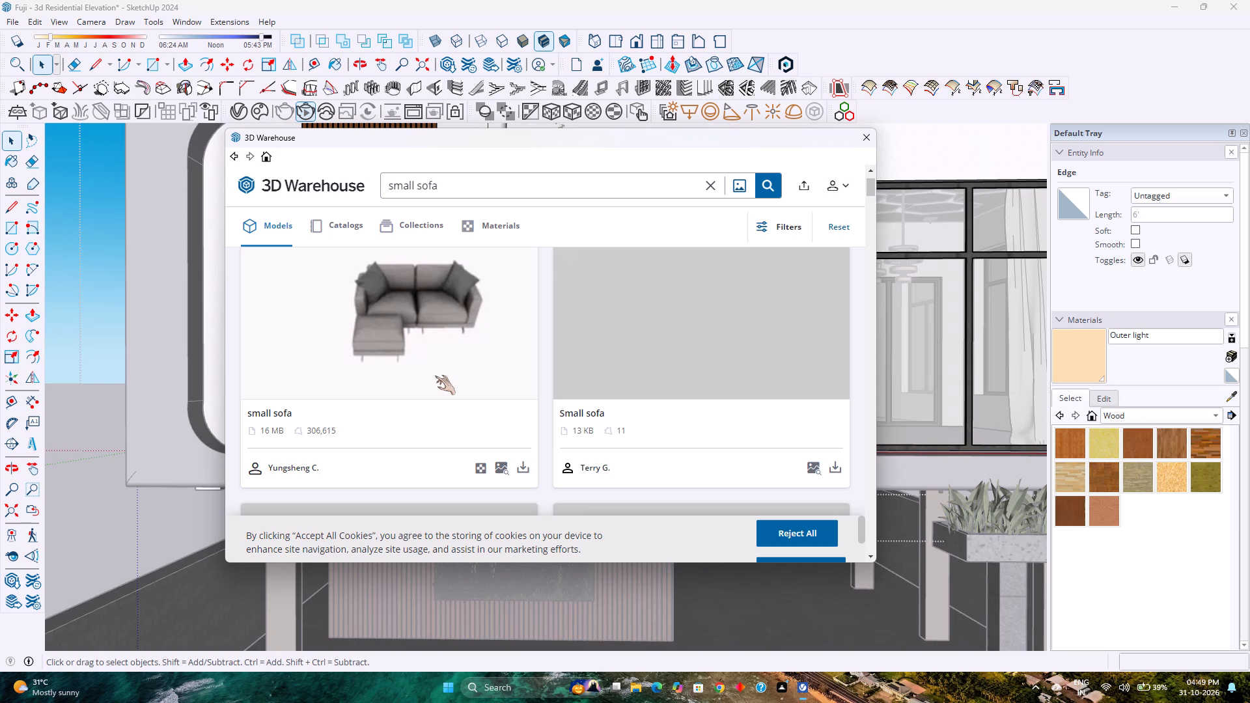
scroll(435, 376, "down", 4)
scroll(435, 376, "up", 3)
scroll(435, 376, "down", 3)
scroll(435, 376, "up", 3)
scroll(435, 376, "down", 3)
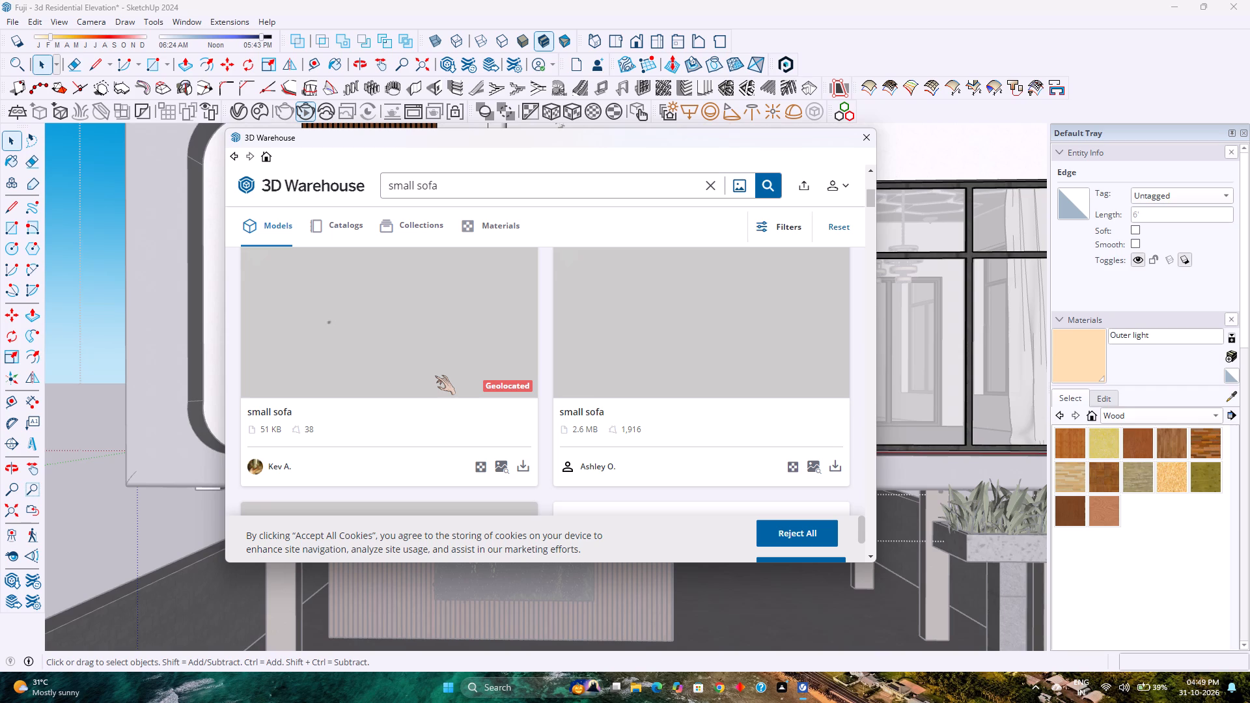
scroll(484, 394, "up", 11)
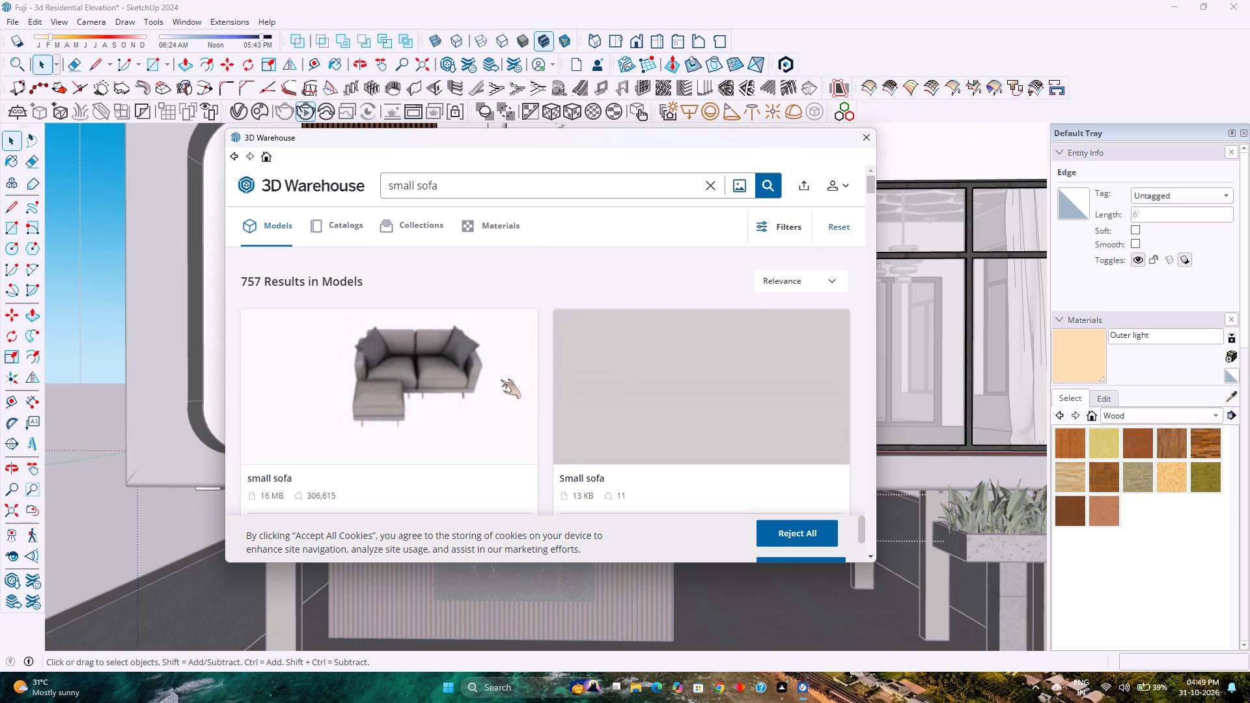
left_click(570, 288)
scroll(559, 297, "down", 3)
scroll(559, 297, "up", 4)
scroll(559, 297, "down", 4)
scroll(559, 297, "up", 9)
left_click(771, 577)
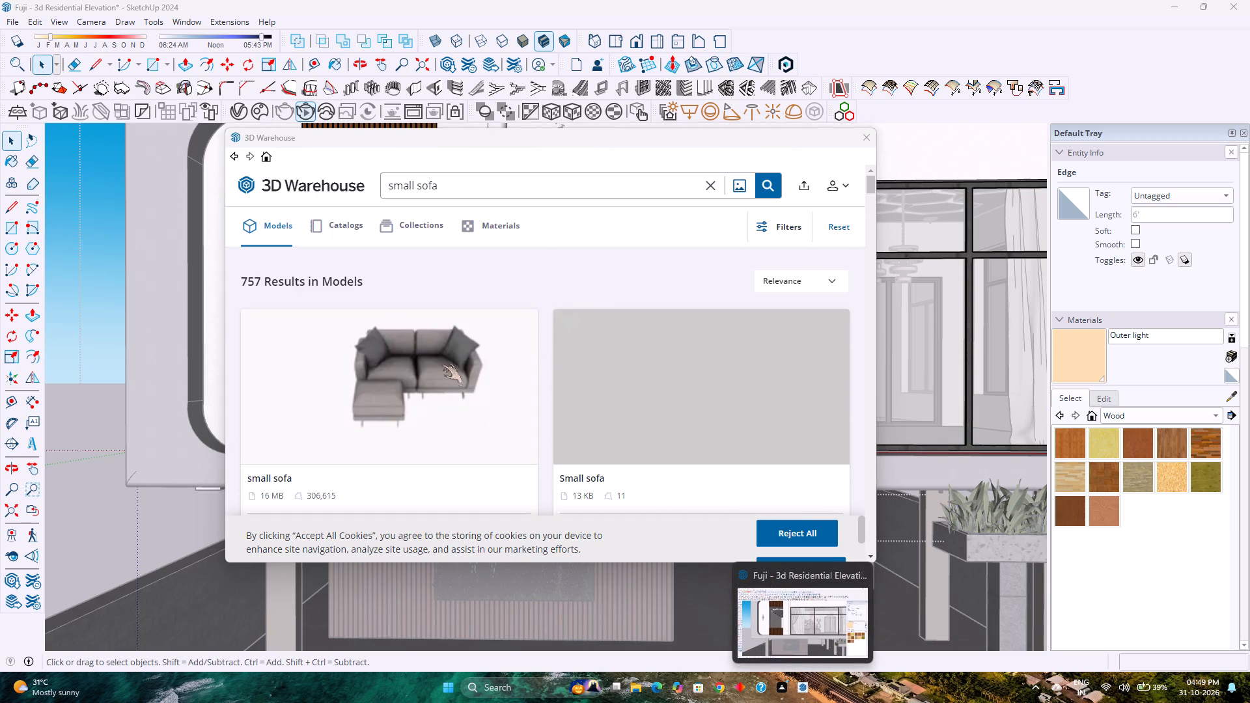
left_click(548, 292)
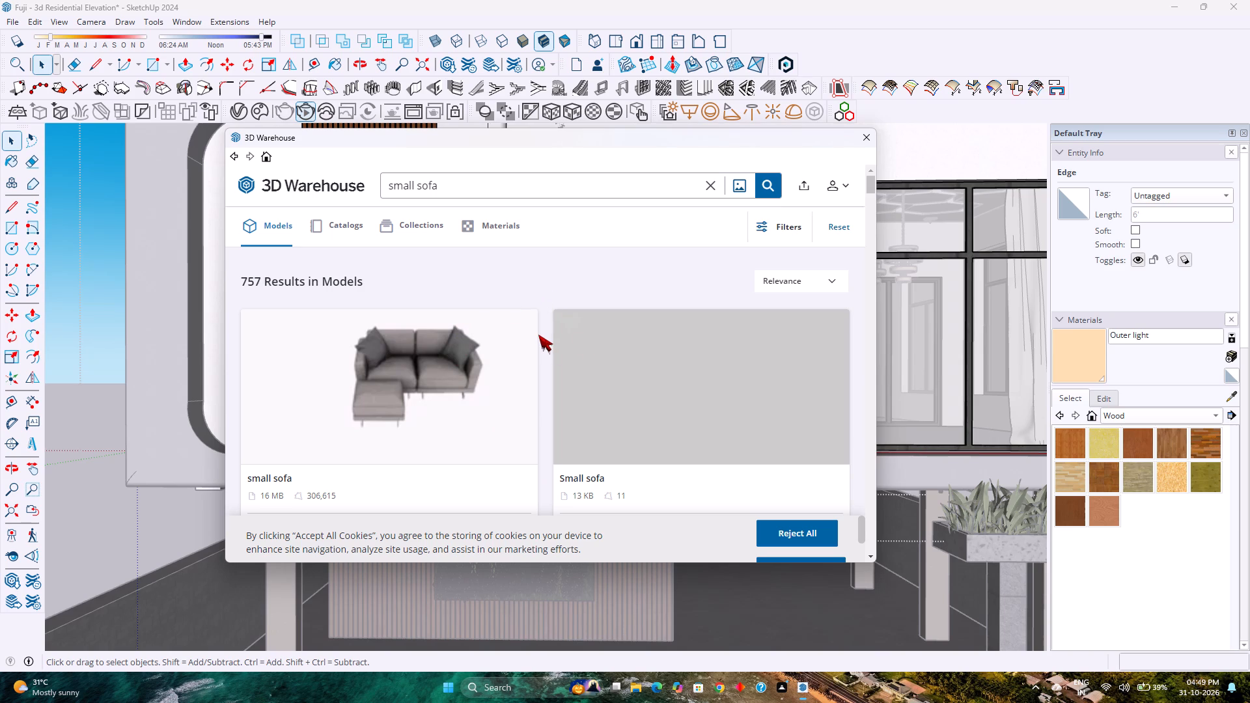
scroll(533, 341, "down", 3)
scroll(533, 341, "up", 3)
scroll(533, 341, "down", 4)
scroll(533, 341, "up", 3)
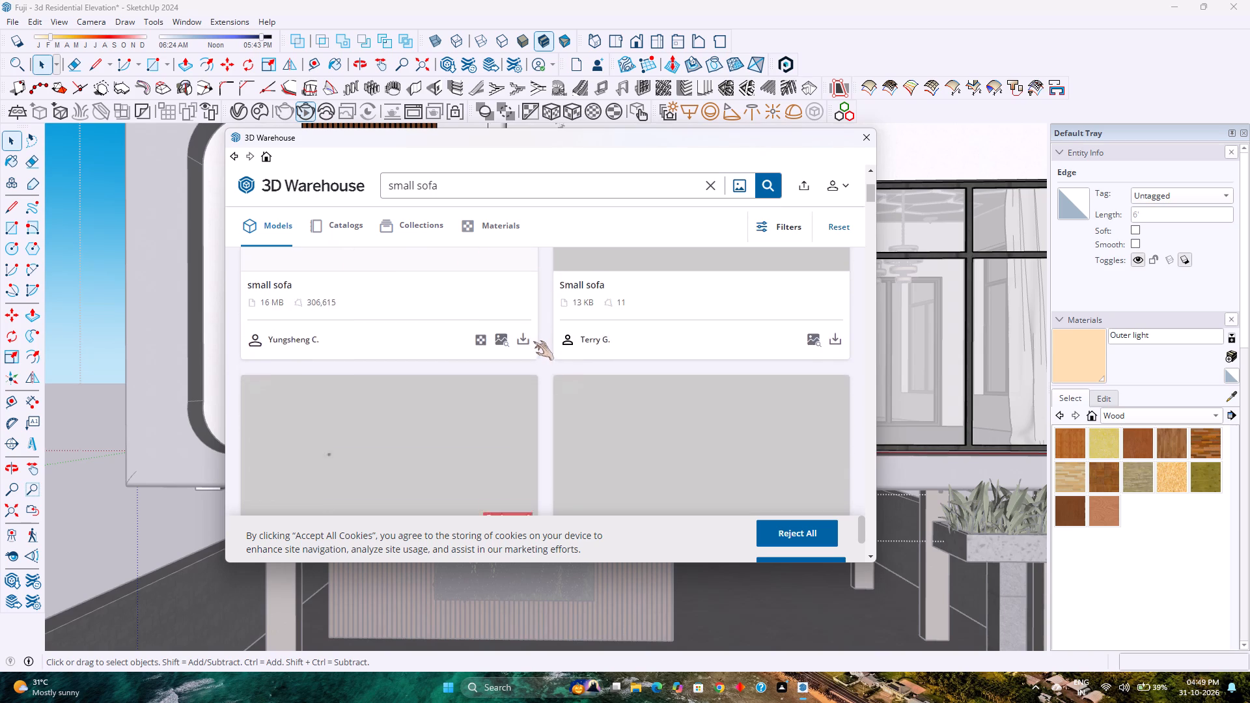
scroll(533, 336, "up", 3)
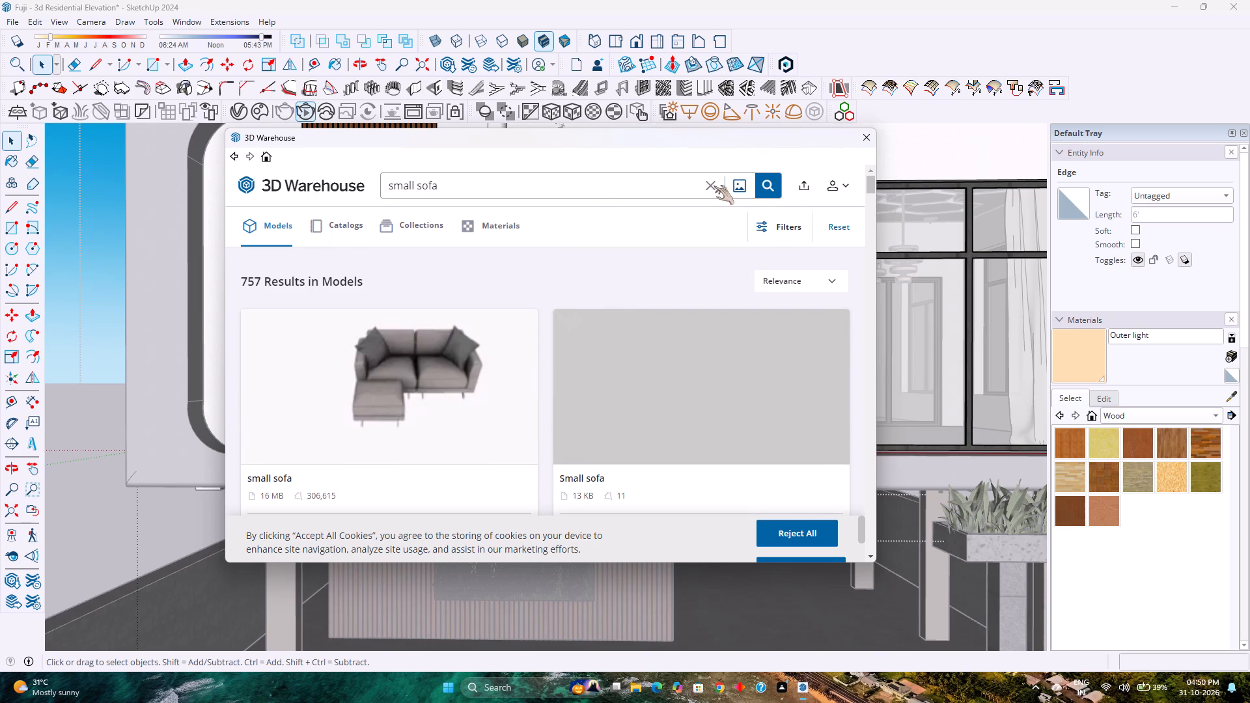
left_click(763, 181)
scroll(566, 340, "down", 3)
scroll(566, 340, "up", 3)
scroll(566, 340, "down", 3)
scroll(566, 340, "up", 3)
scroll(566, 340, "down", 3)
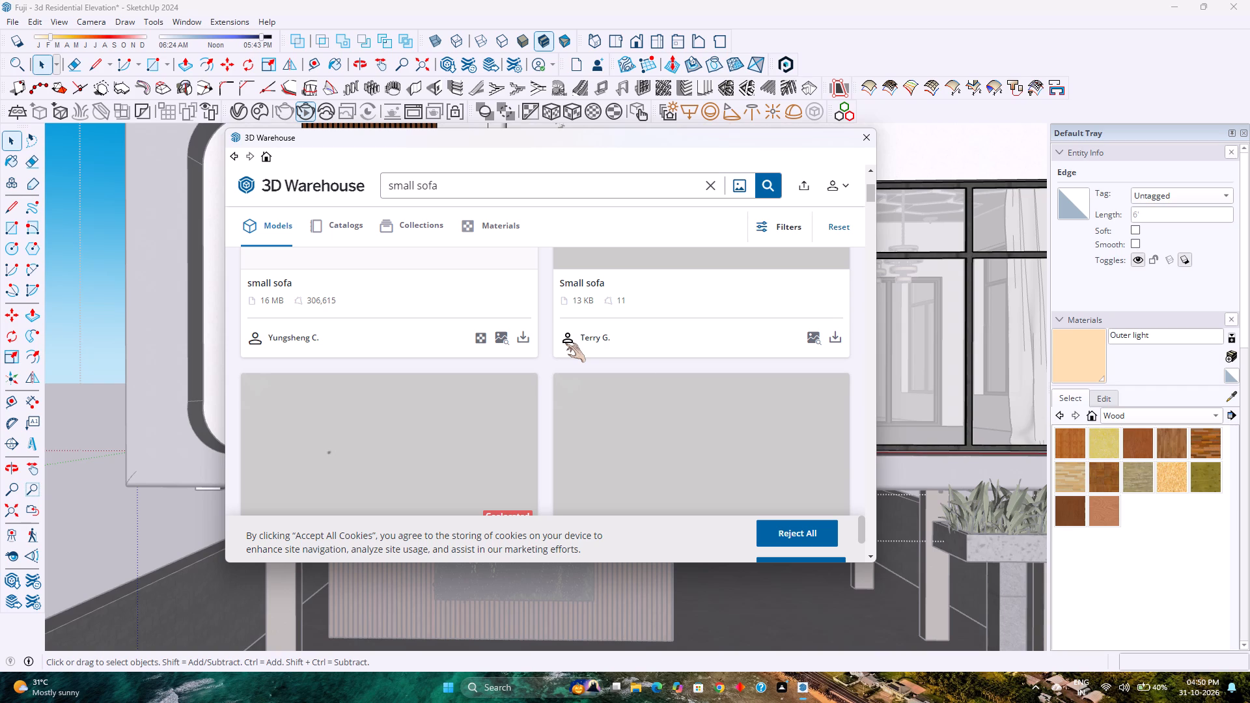
scroll(529, 409, "up", 9)
scroll(528, 413, "down", 1)
left_click(862, 137)
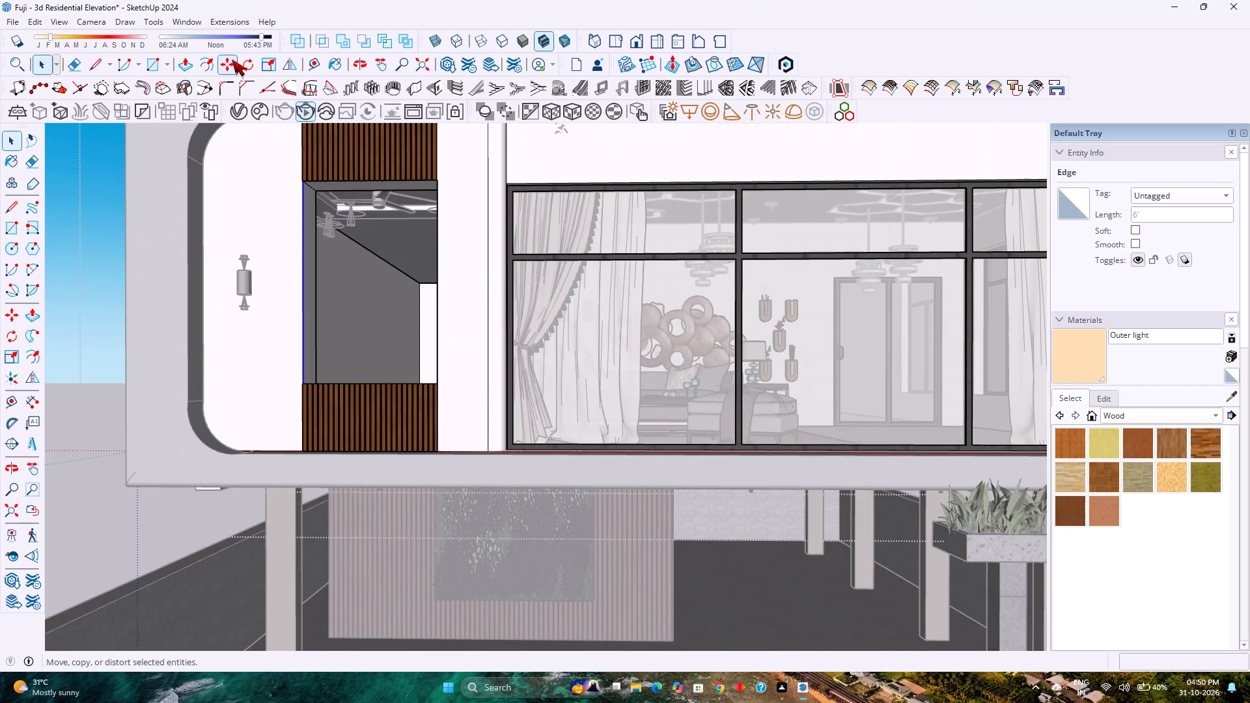
Reopen the 3D Warehouse and look further through the small sofa results for a suitable model.
left_click(182, 21)
left_click(212, 129)
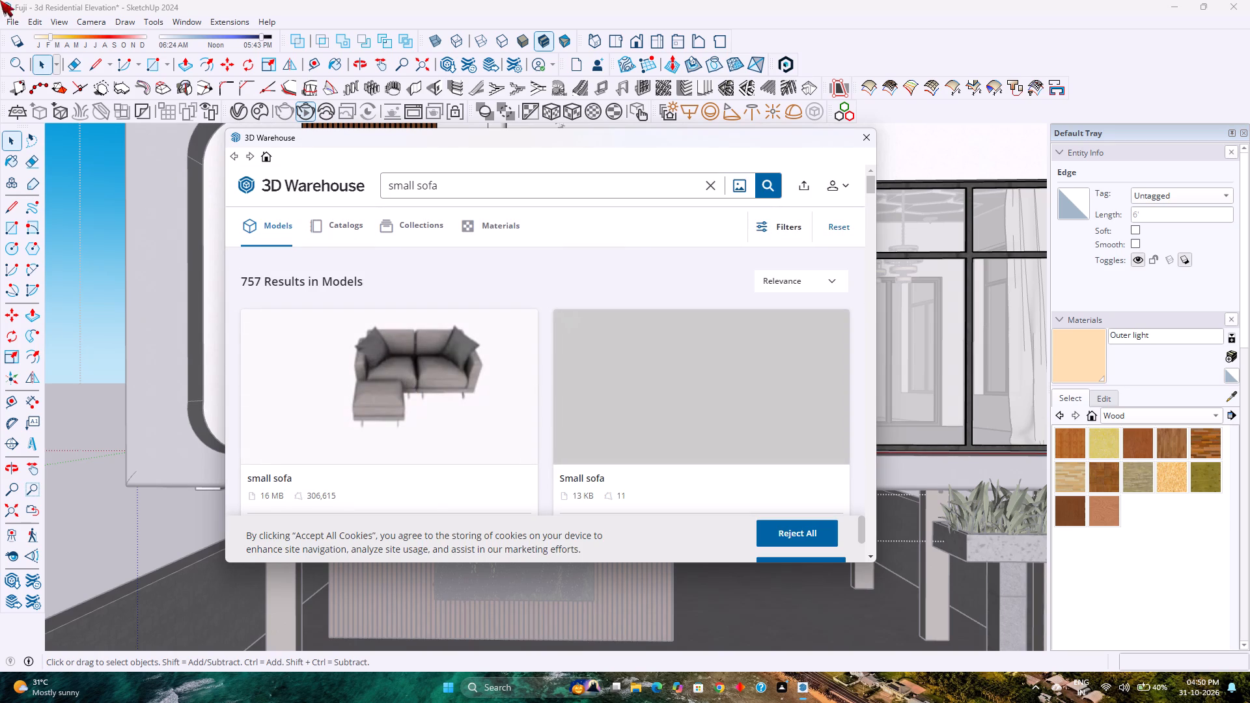
scroll(555, 413, "down", 8)
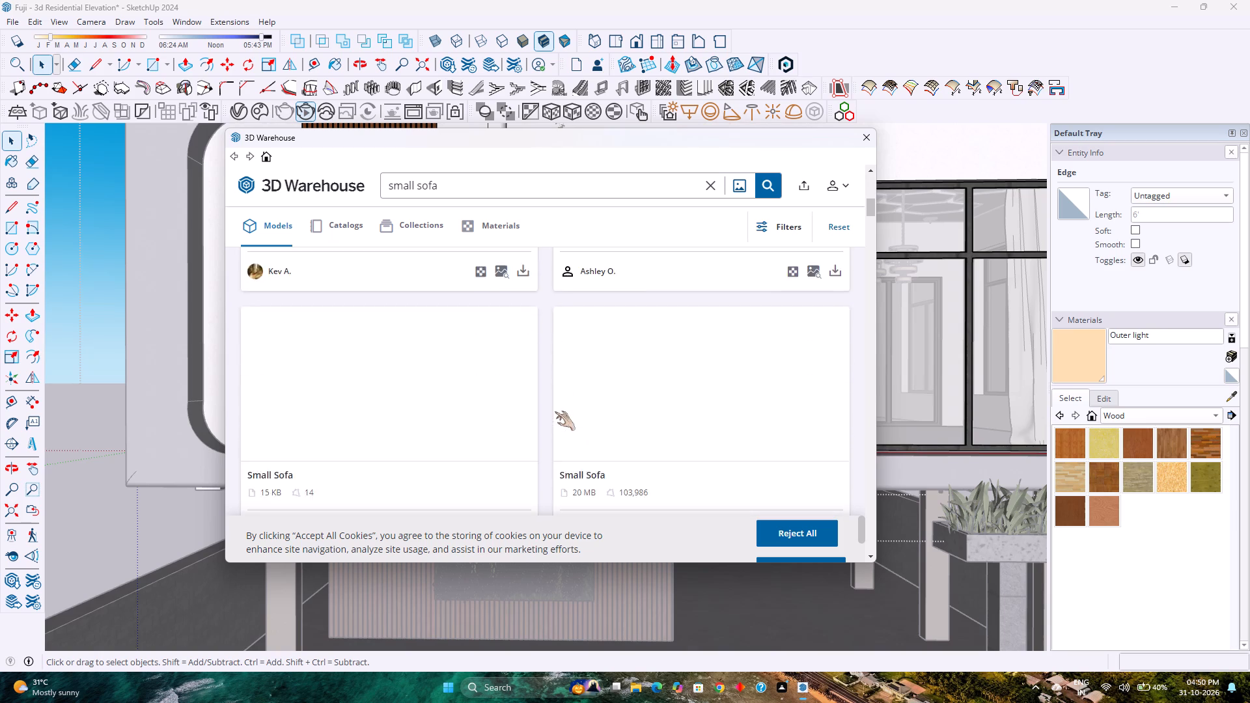
scroll(555, 411, "up", 4)
scroll(555, 411, "down", 8)
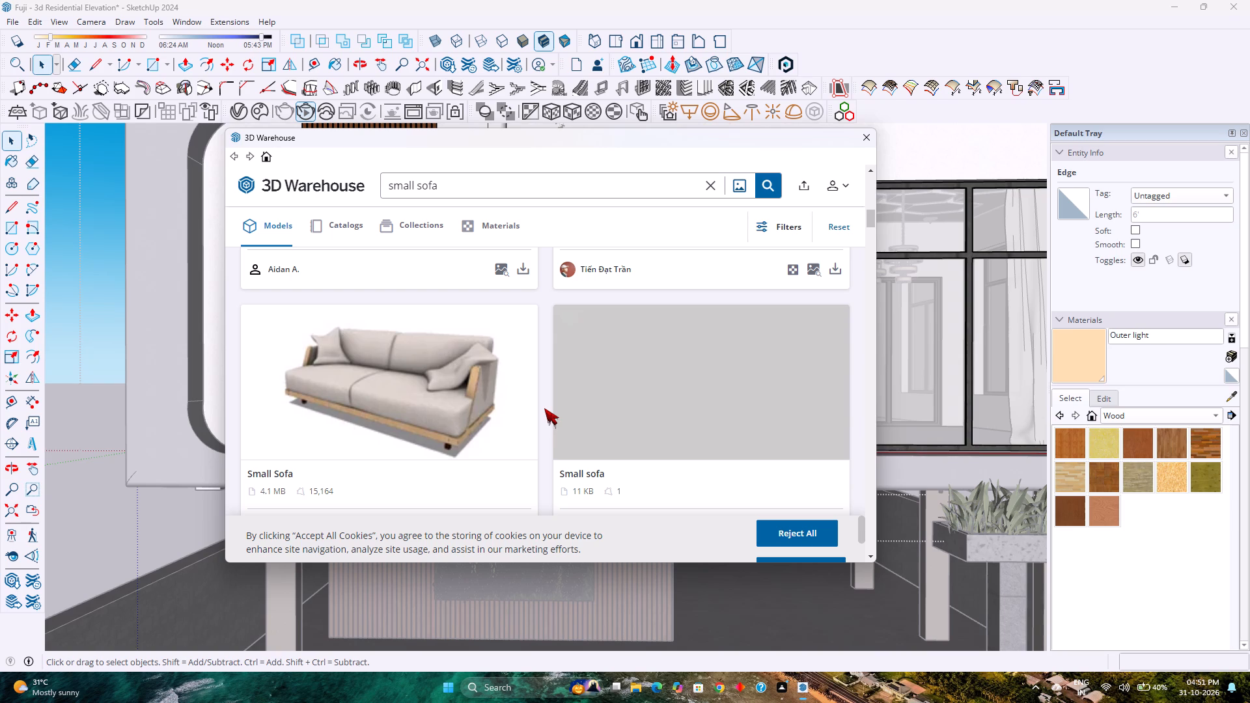
scroll(544, 408, "down", 7)
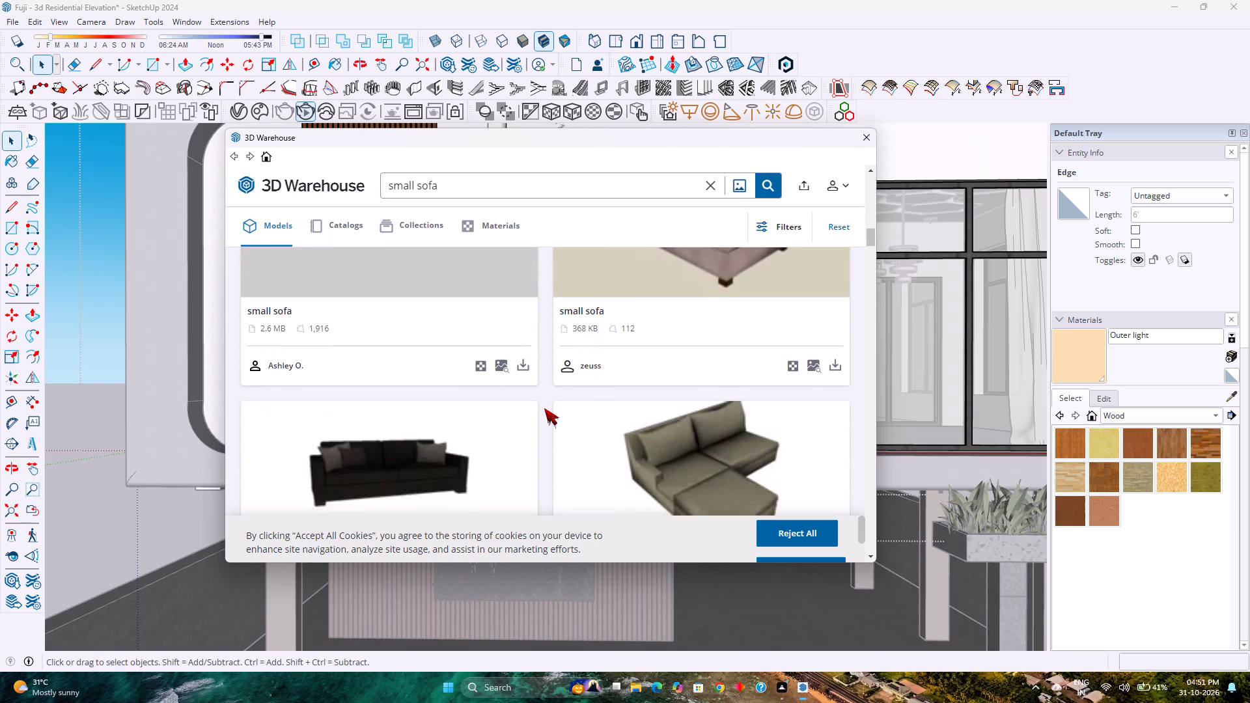
scroll(544, 405, "down", 2)
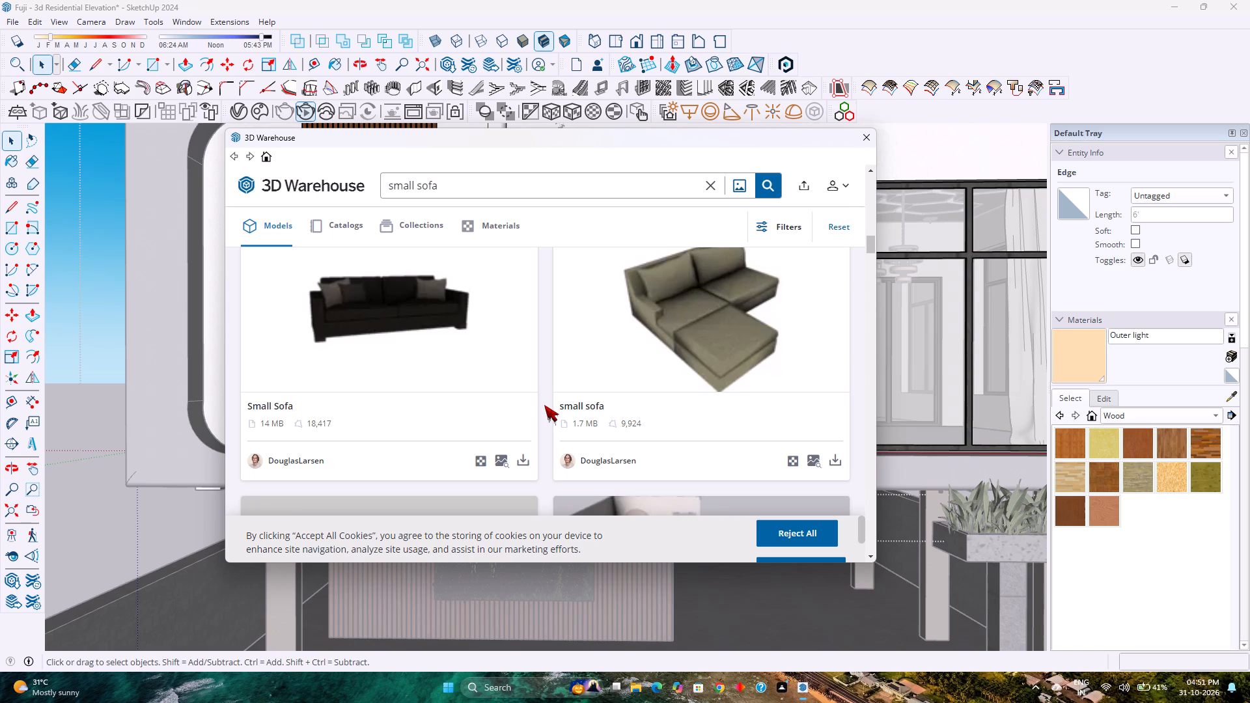
scroll(544, 405, "down", 8)
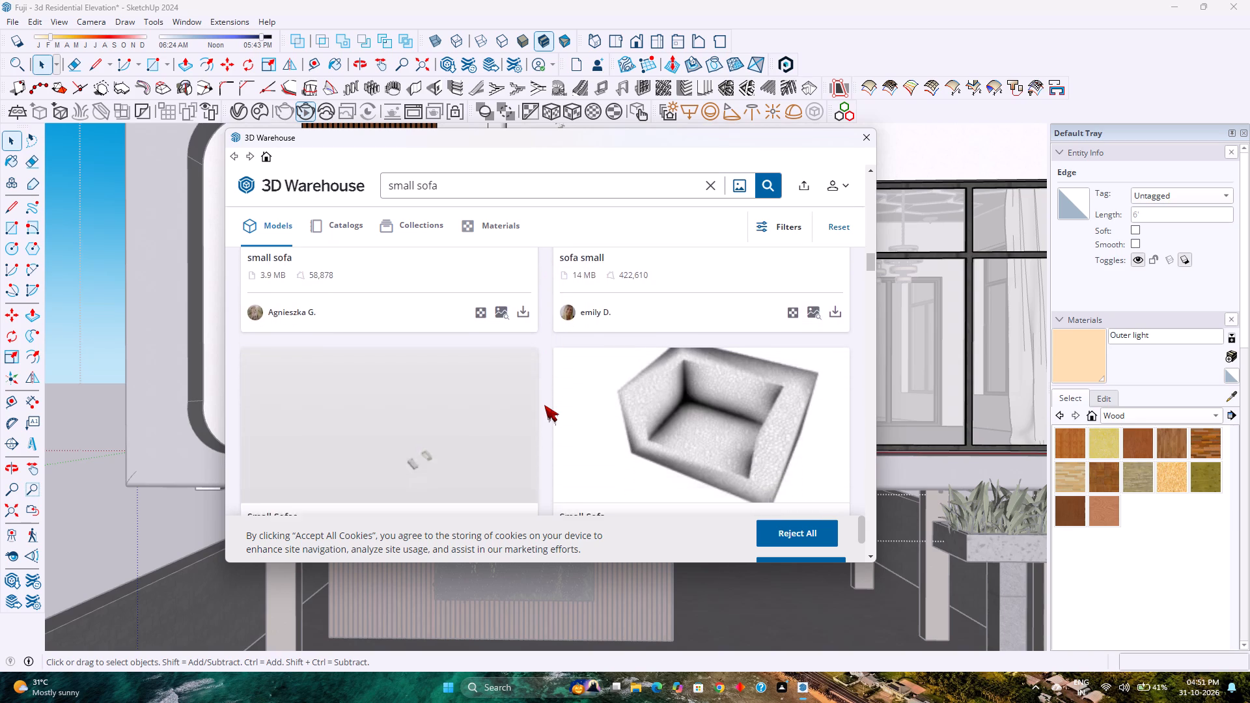
scroll(544, 405, "down", 13)
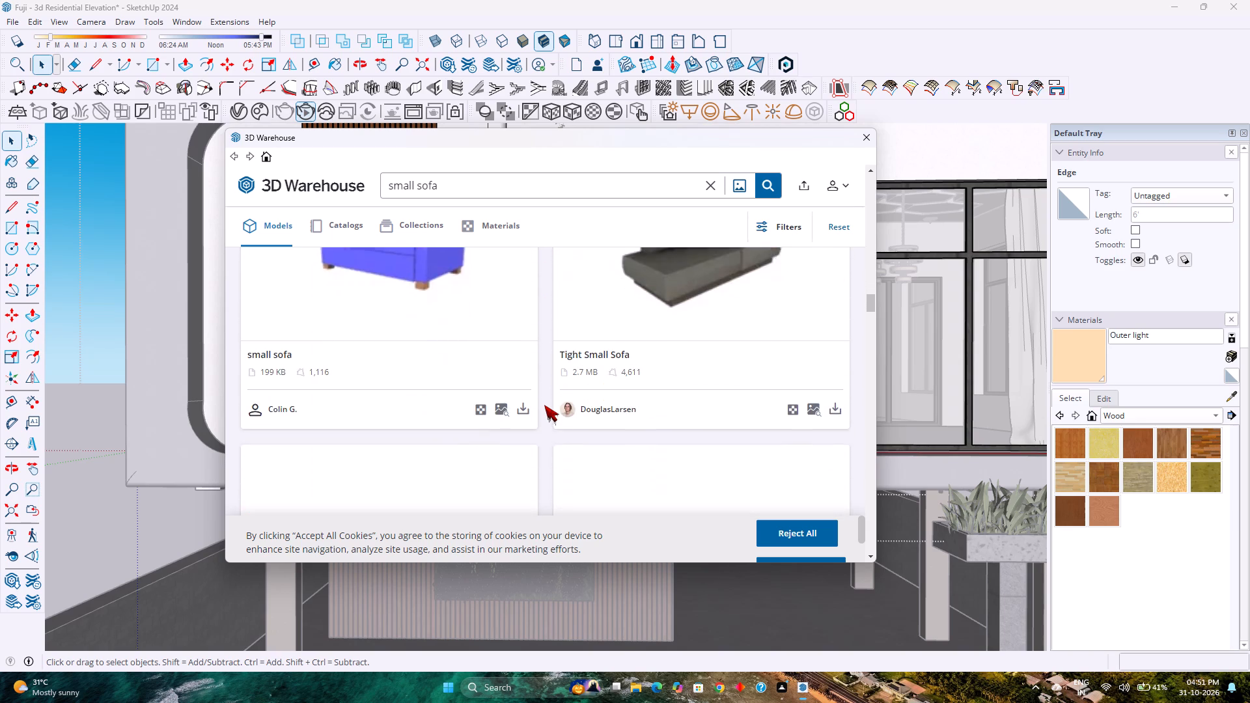
scroll(544, 405, "down", 3)
scroll(544, 405, "up", 16)
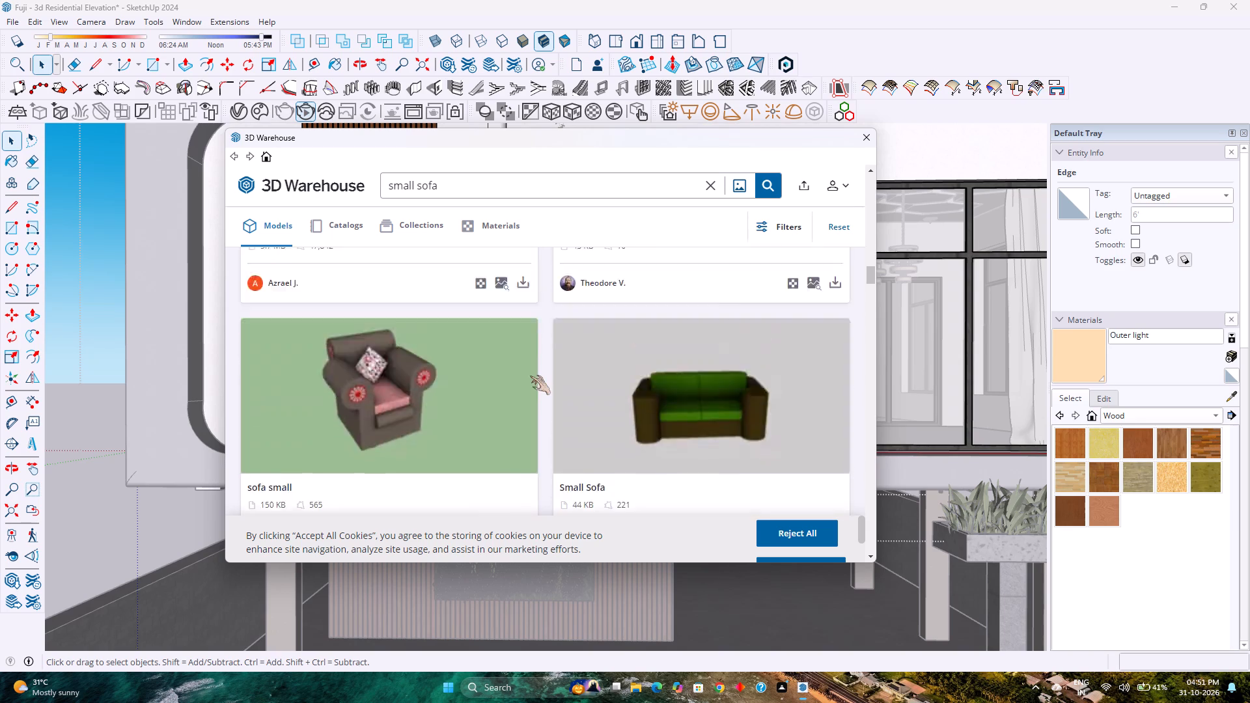
Download the grey two-seat "small sofa" with matching ottoman, the 16 MB model, directly into the current model.
scroll(530, 376, "up", 20)
scroll(530, 376, "up", 12)
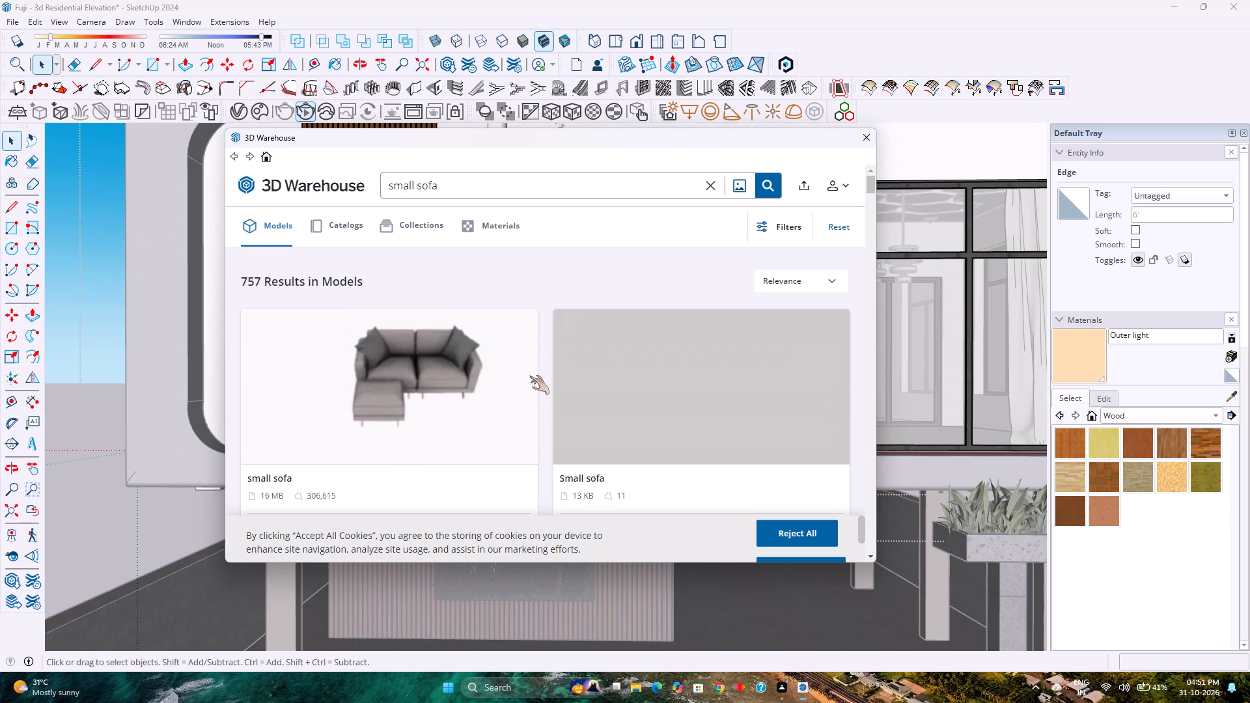
scroll(529, 376, "up", 12)
scroll(502, 376, "down", 1)
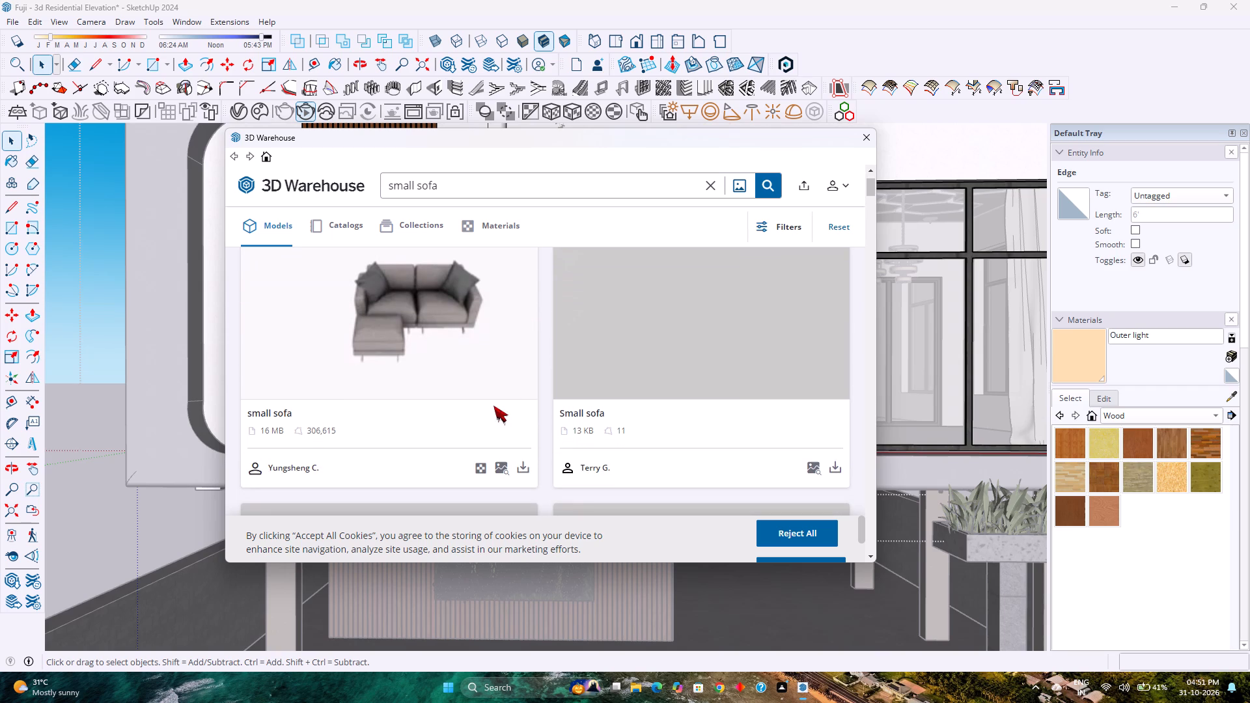
left_click(519, 465)
left_click(502, 358)
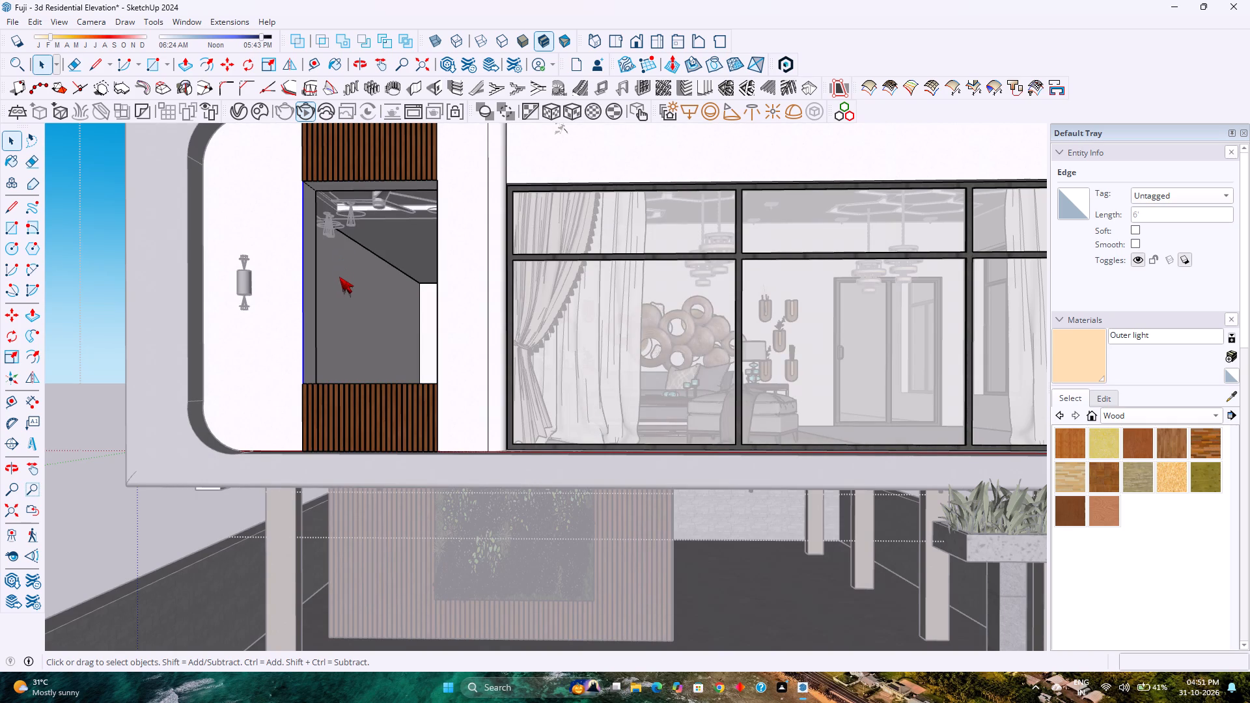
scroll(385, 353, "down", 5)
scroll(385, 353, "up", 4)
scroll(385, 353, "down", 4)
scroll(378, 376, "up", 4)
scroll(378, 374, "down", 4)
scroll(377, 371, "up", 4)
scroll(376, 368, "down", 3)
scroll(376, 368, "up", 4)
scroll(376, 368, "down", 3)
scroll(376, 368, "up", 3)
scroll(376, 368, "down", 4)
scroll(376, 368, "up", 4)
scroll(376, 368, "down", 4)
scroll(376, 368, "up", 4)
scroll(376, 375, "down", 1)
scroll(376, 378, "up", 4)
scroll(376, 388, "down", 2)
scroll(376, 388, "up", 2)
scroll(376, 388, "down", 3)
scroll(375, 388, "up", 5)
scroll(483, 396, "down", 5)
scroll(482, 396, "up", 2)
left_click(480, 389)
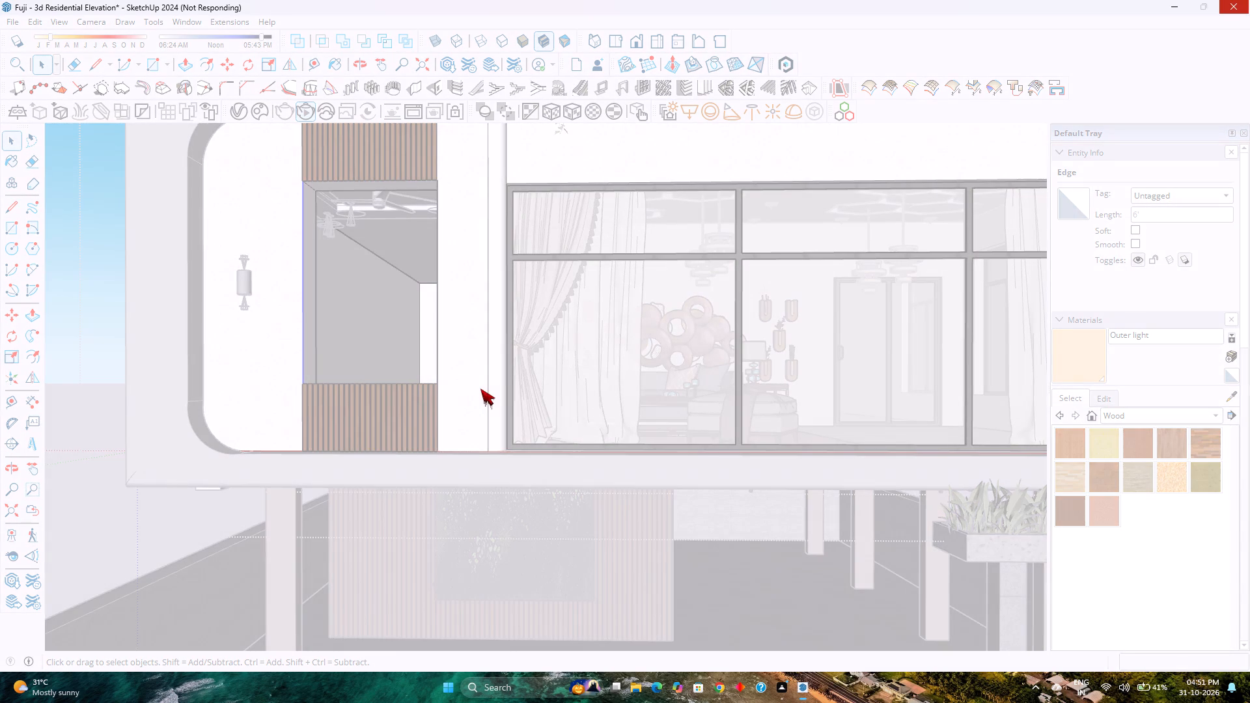
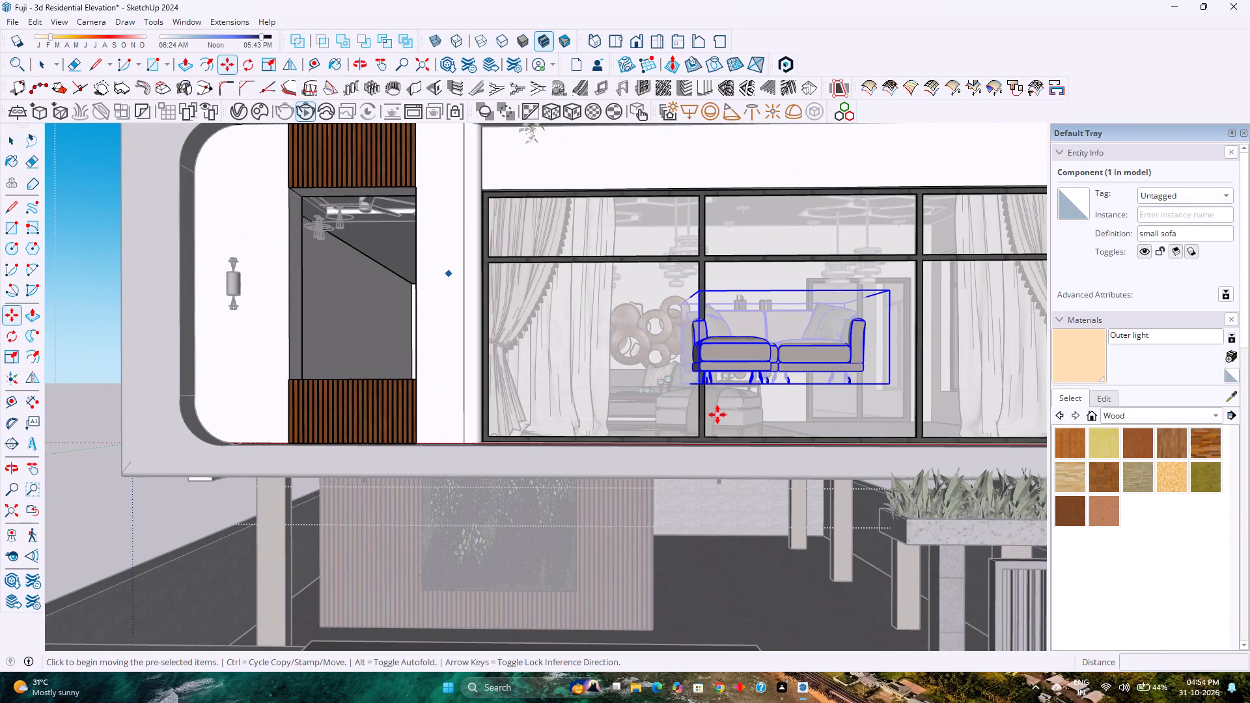
Move the small sofa about 18' 7" from behind the large window onto the tiled floor behind the narrow window, beside the side wall.
scroll(837, 378, "down", 1)
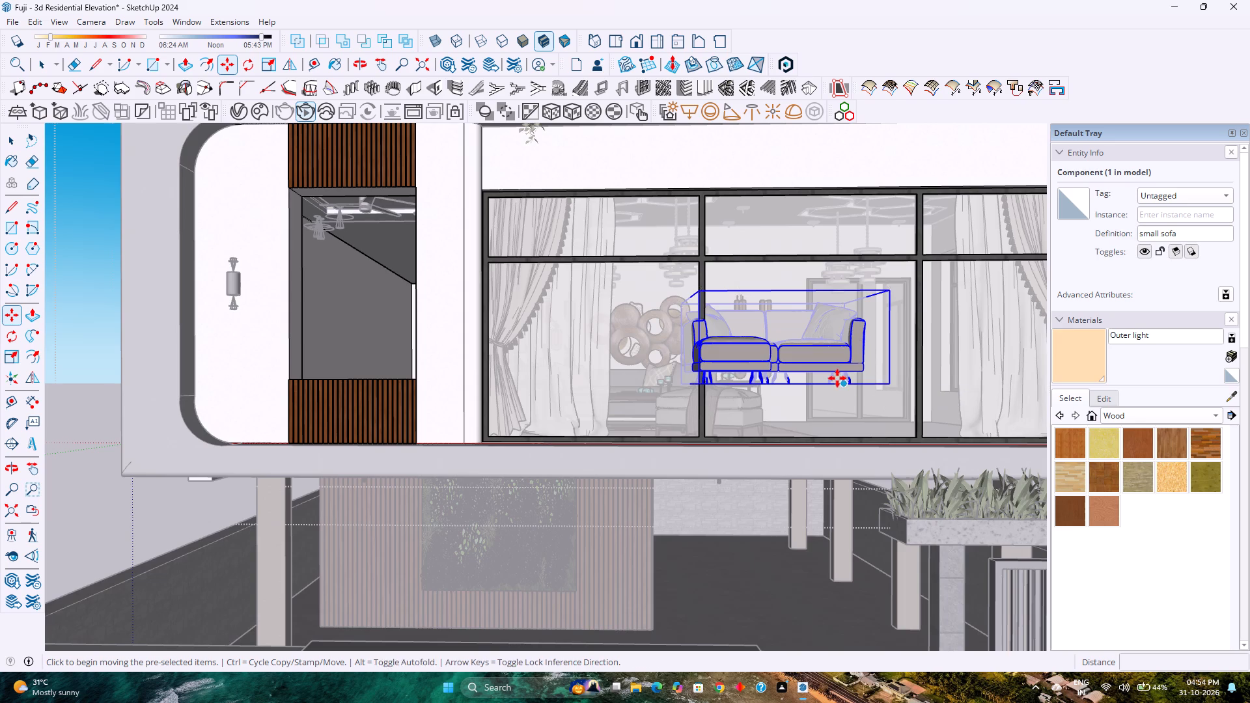
scroll(837, 378, "down", 2)
middle_click_drag(831, 379, 865, 538)
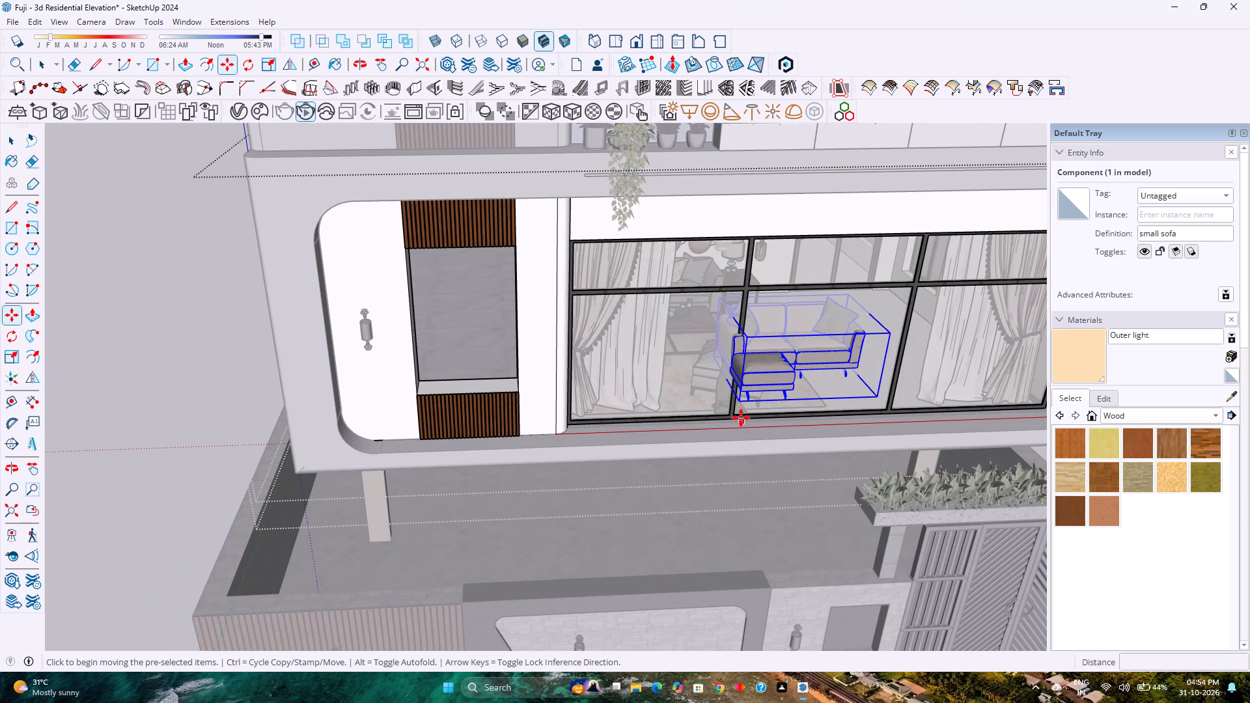
left_click(740, 404)
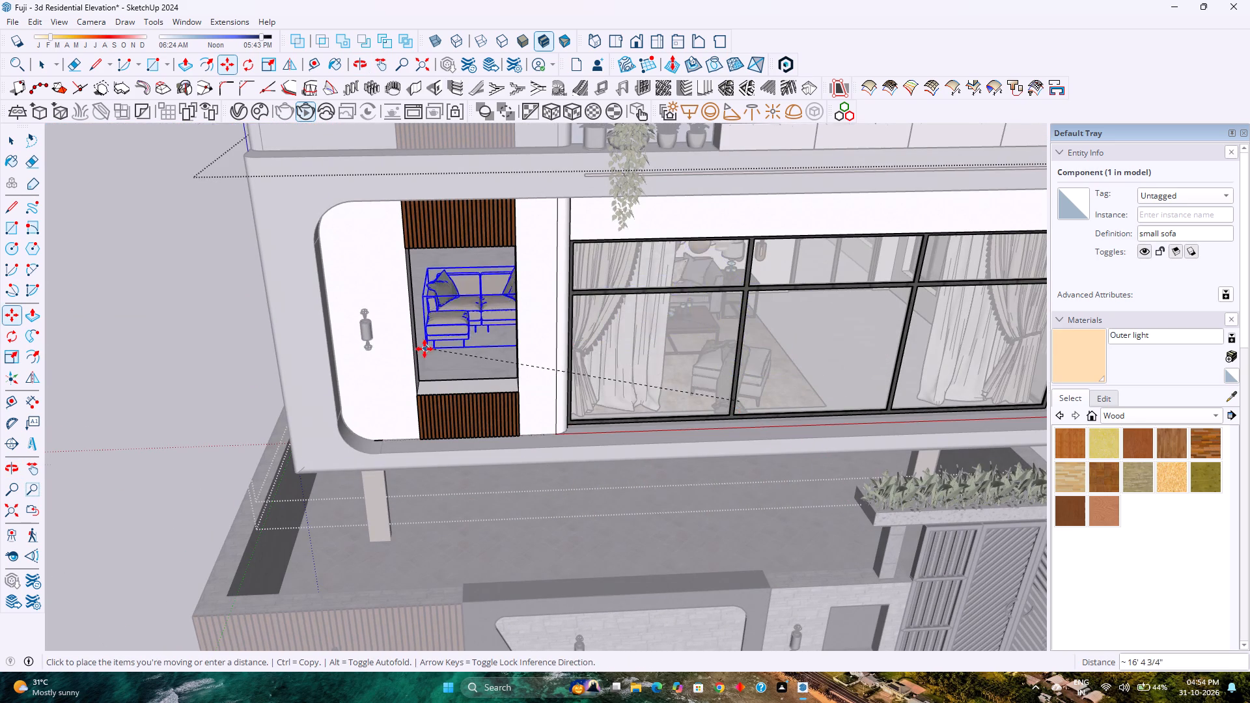
scroll(424, 349, "up", 12)
middle_click_drag(424, 367, 418, 371)
middle_click(411, 377)
middle_click(408, 381)
middle_click_drag(406, 385, 391, 410)
middle_click(391, 410)
scroll(390, 400, "down", 3)
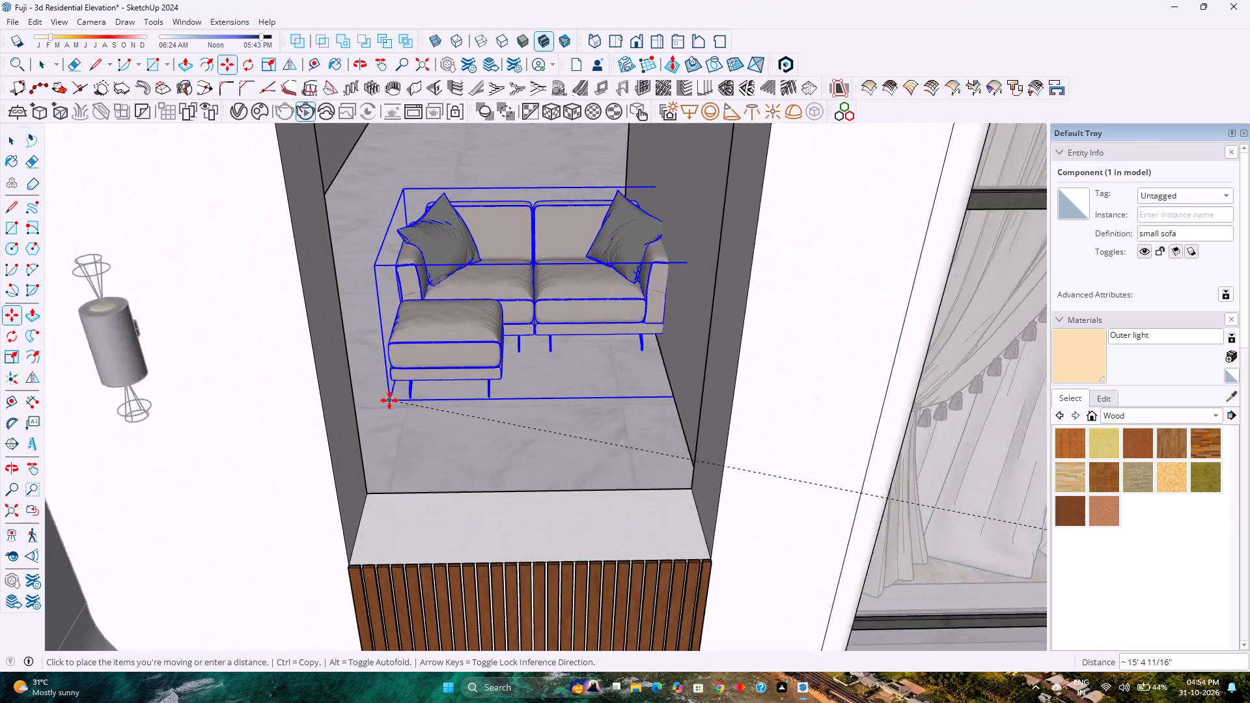
scroll(389, 400, "down", 1)
scroll(392, 368, "up", 7)
middle_click_drag(399, 350, 383, 377)
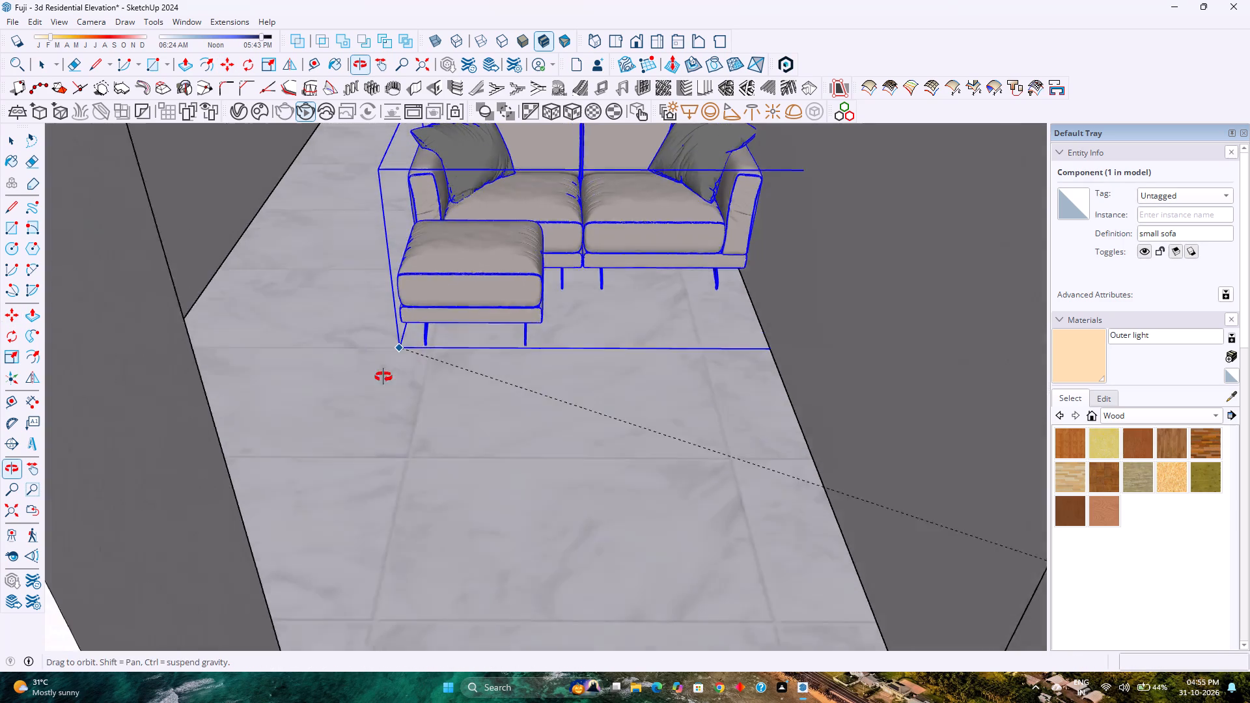
middle_click_drag(383, 377, 314, 414)
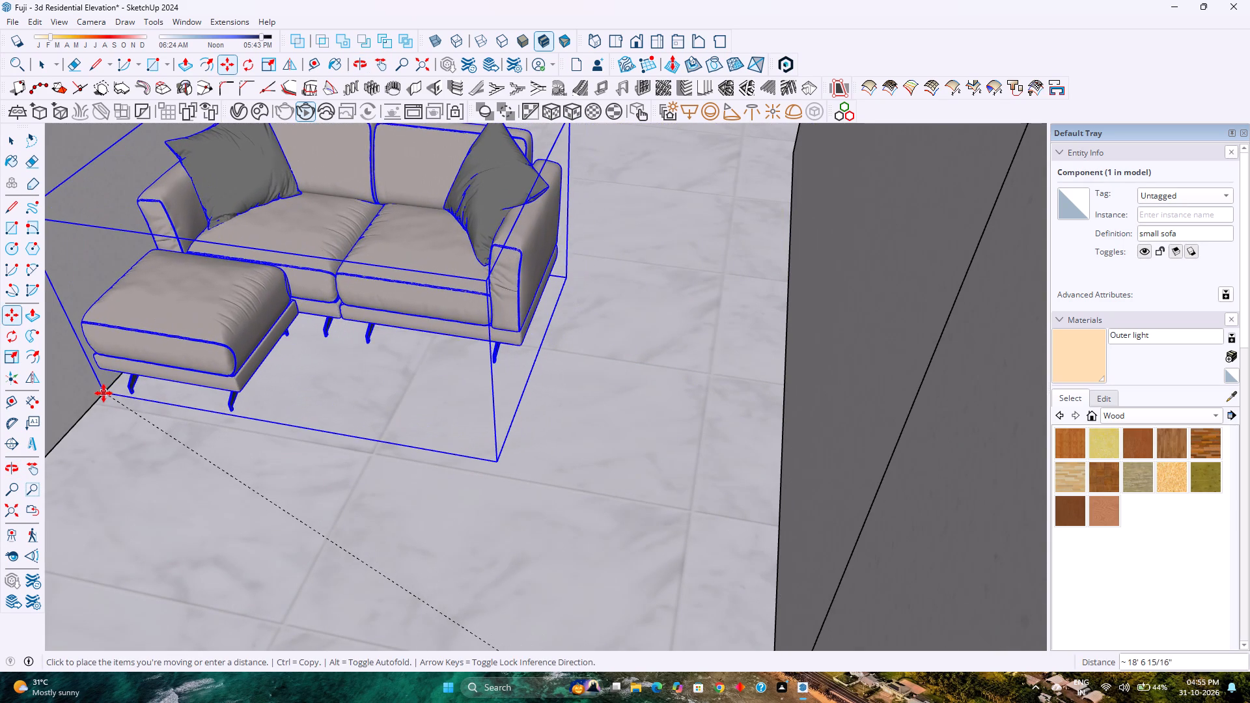
left_click(104, 393)
scroll(296, 442, "down", 6)
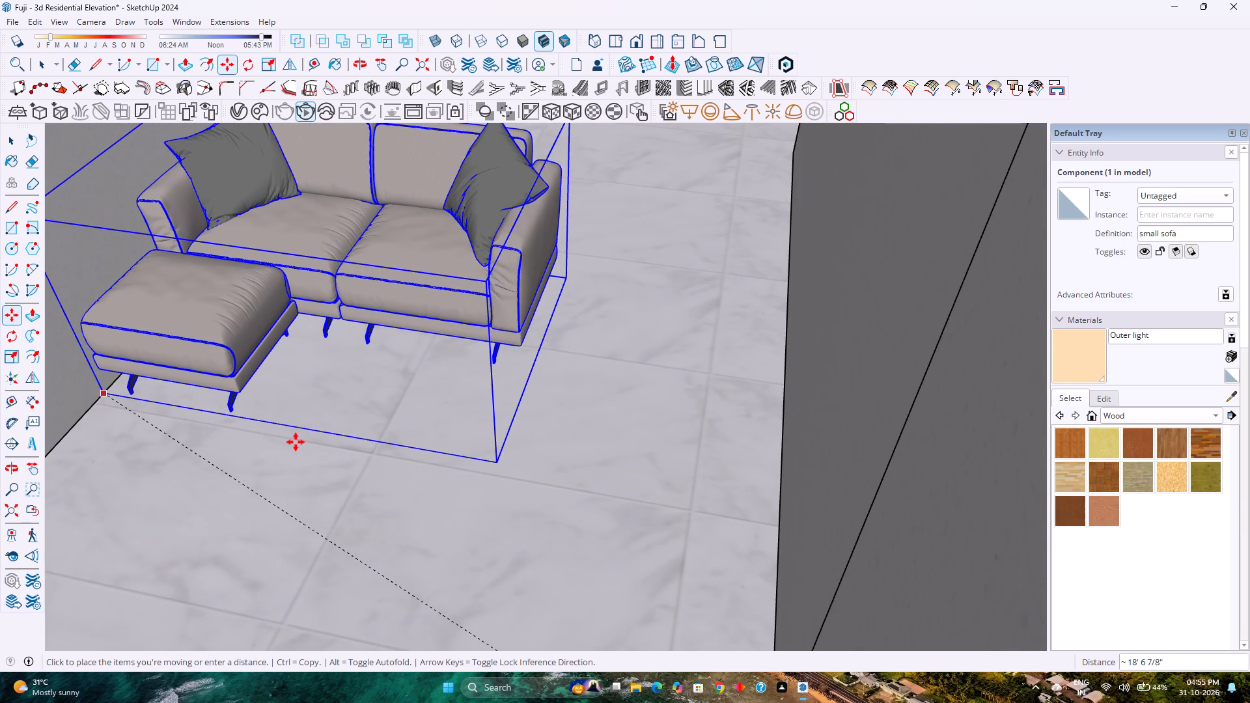
scroll(307, 480, "down", 5)
scroll(307, 480, "up", 5)
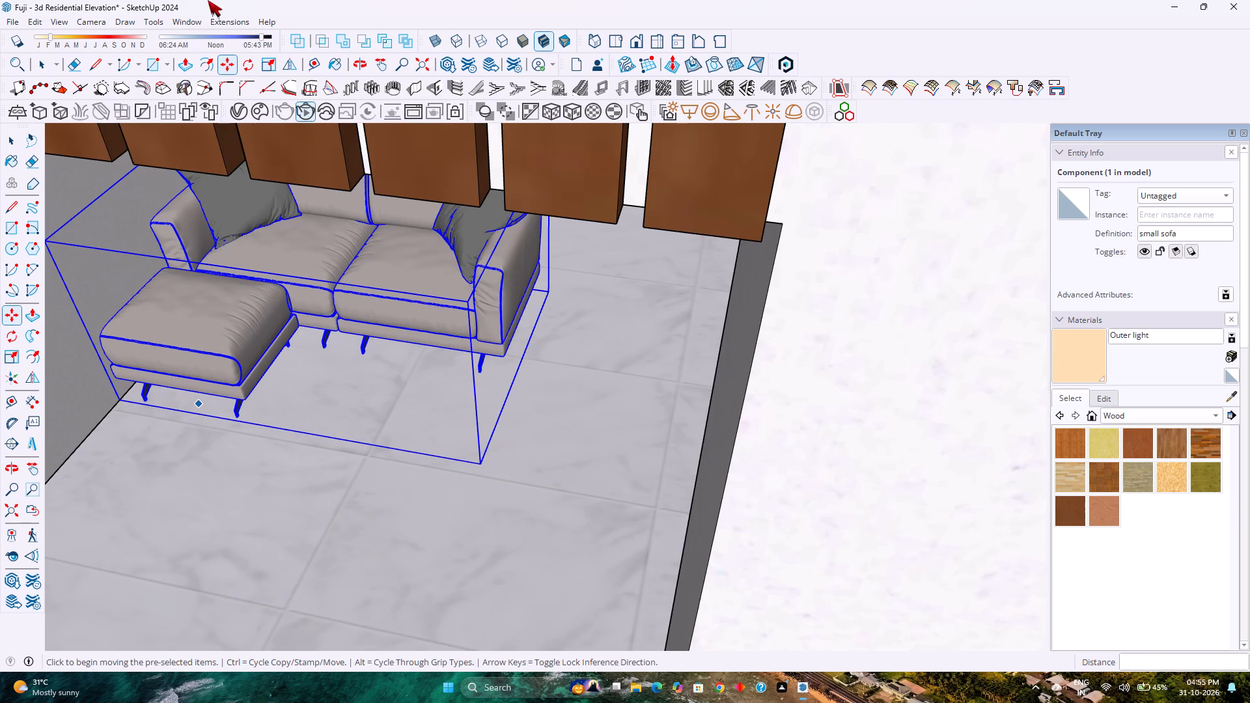
Search the 3D Warehouse for "Rug".
left_click(195, 19)
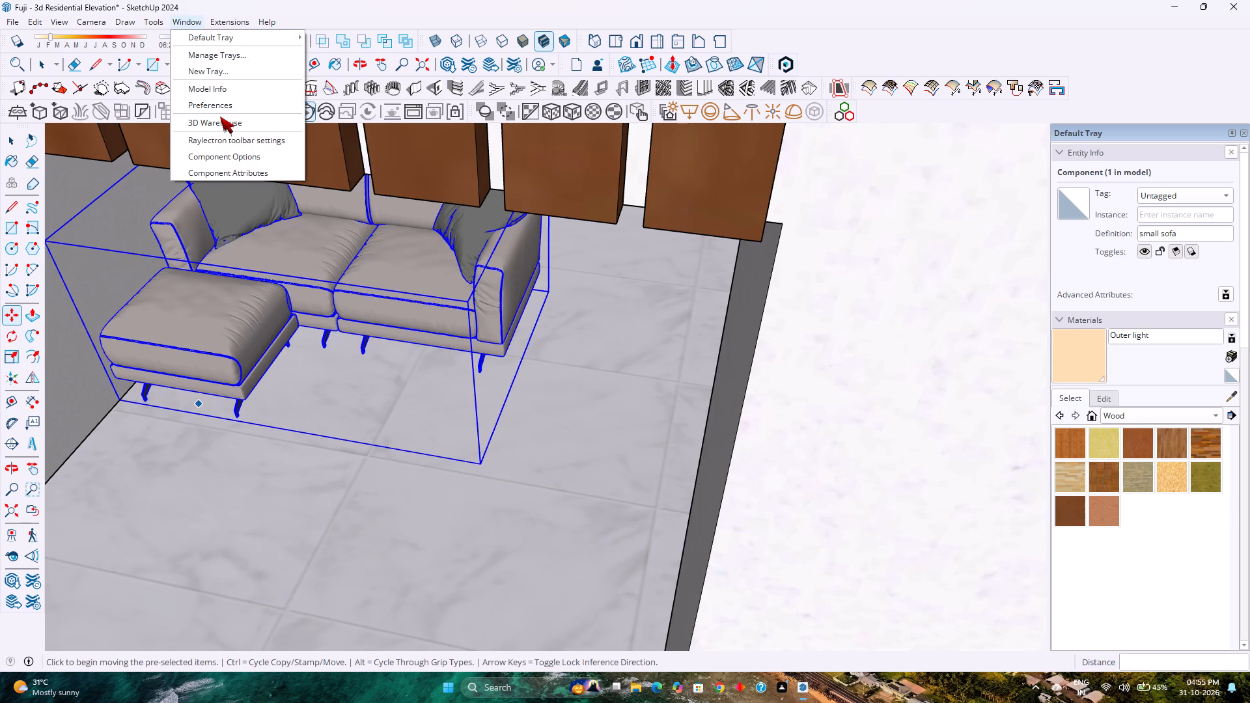
left_click(224, 126)
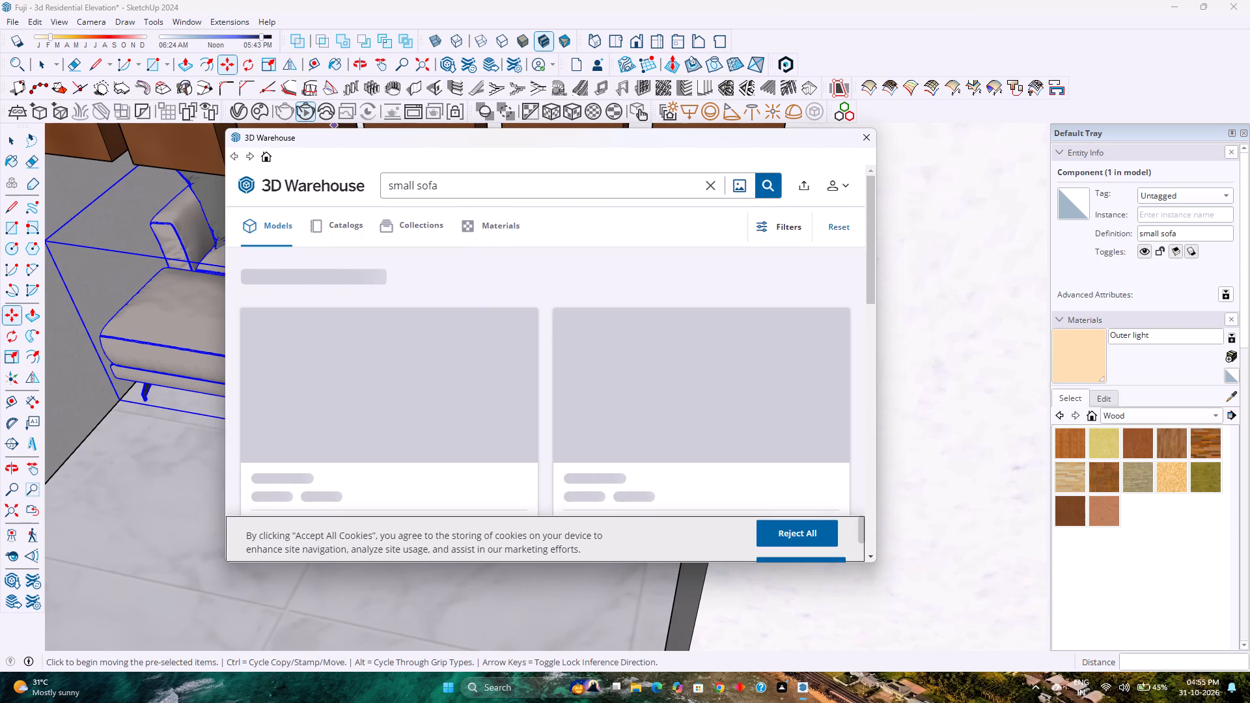
left_click(714, 187)
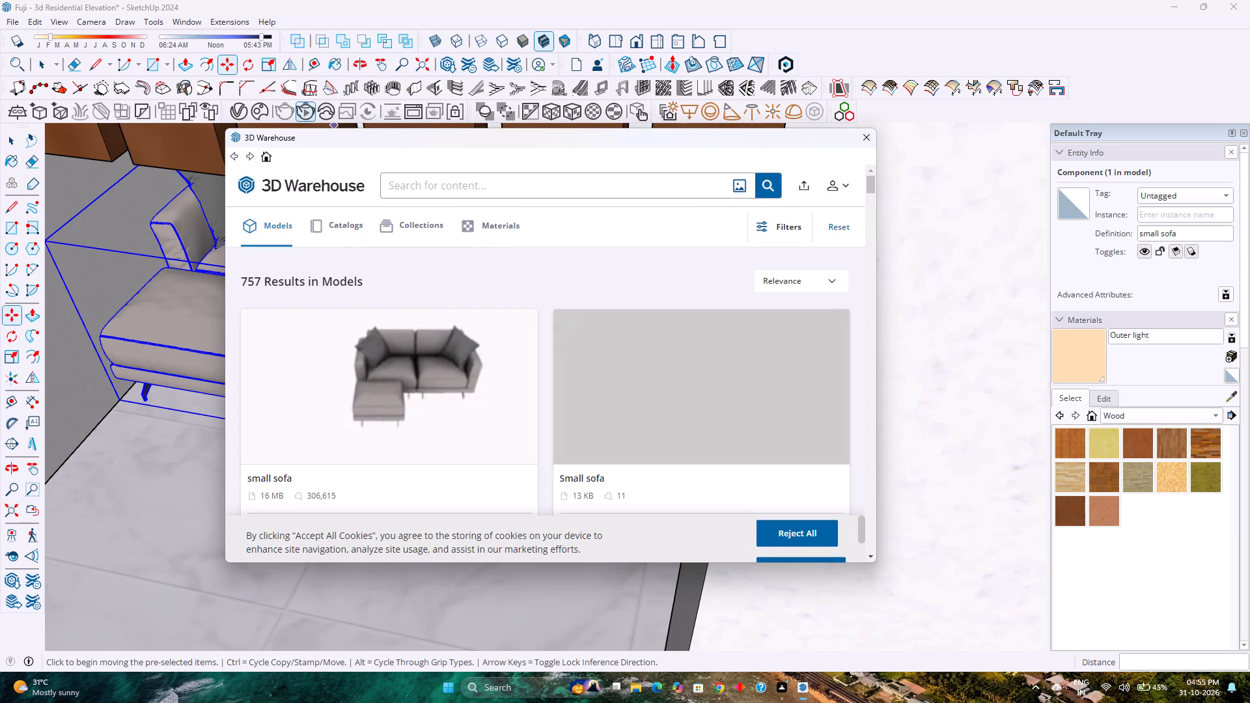
type("Rug")
key("Return")
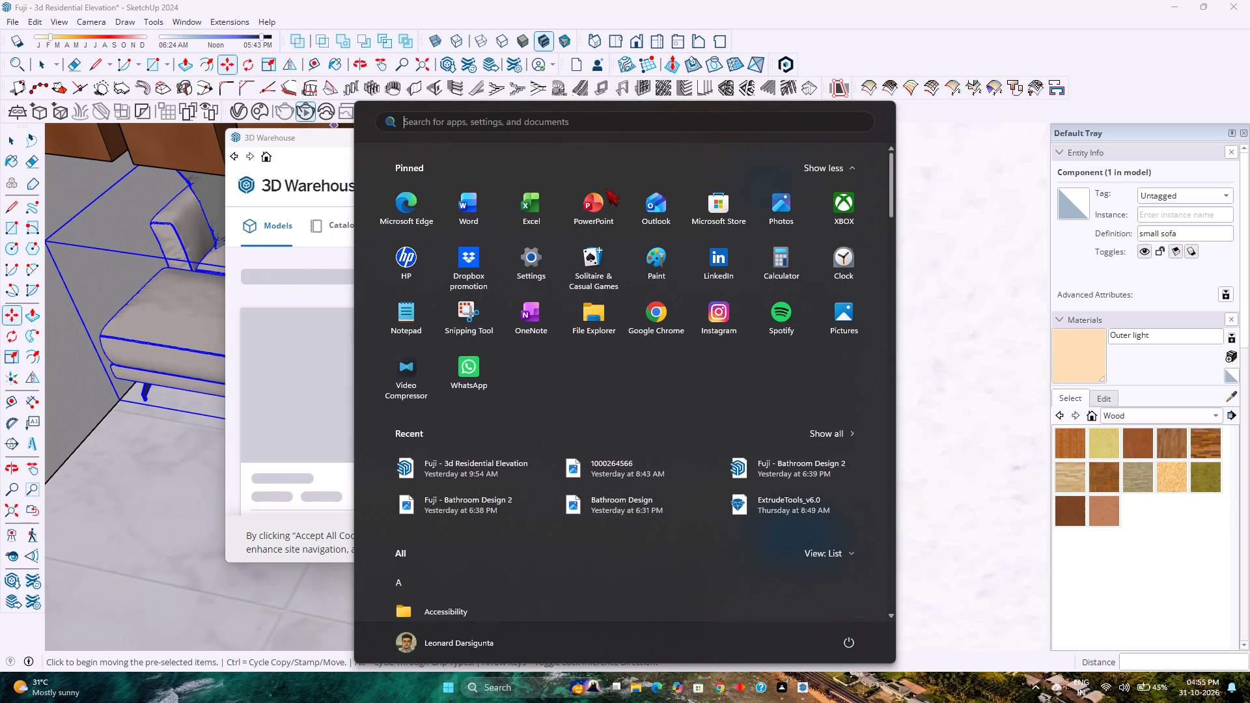
key("F4")
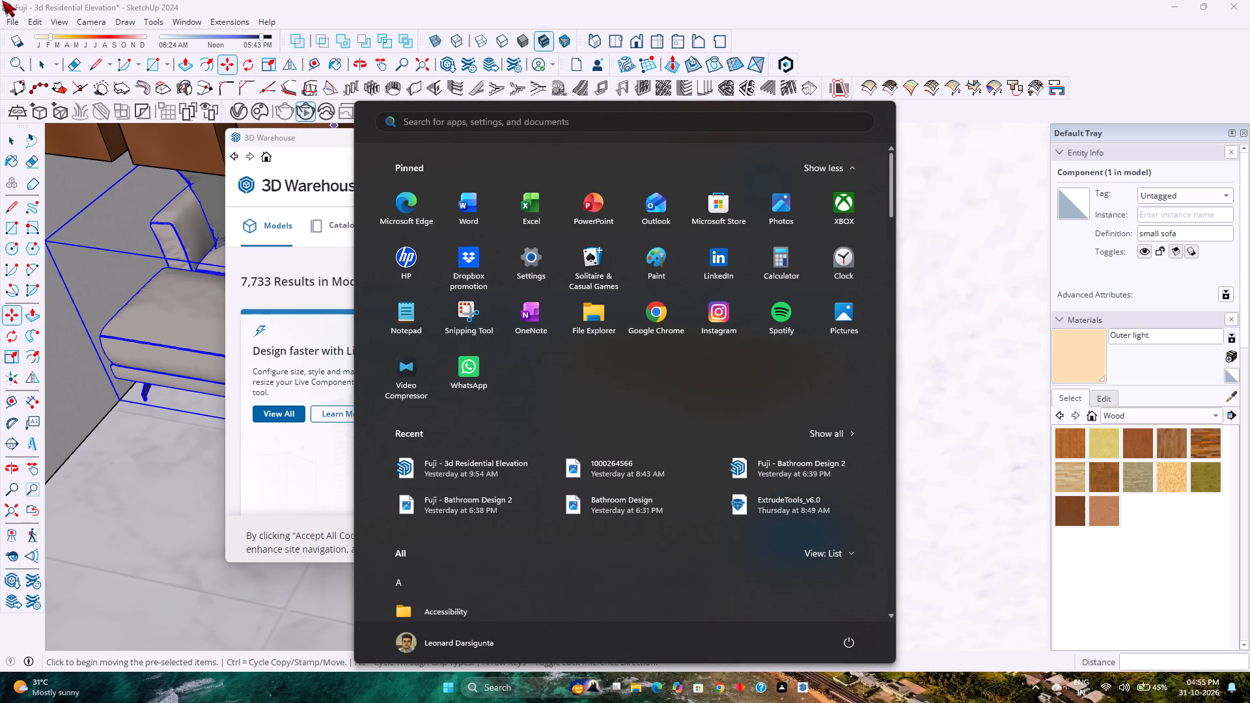
left_click(303, 139)
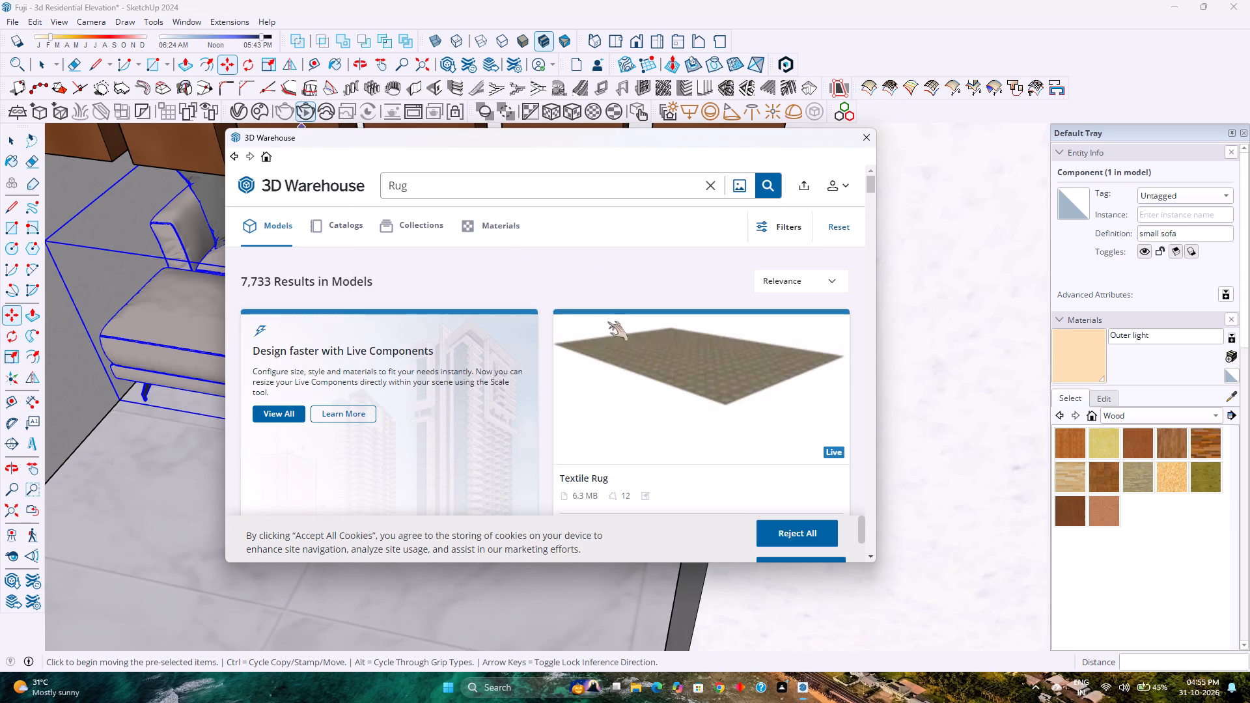
Look through the rug models in the 3D Warehouse results for one that suits the sofa.
scroll(620, 370, "down", 5)
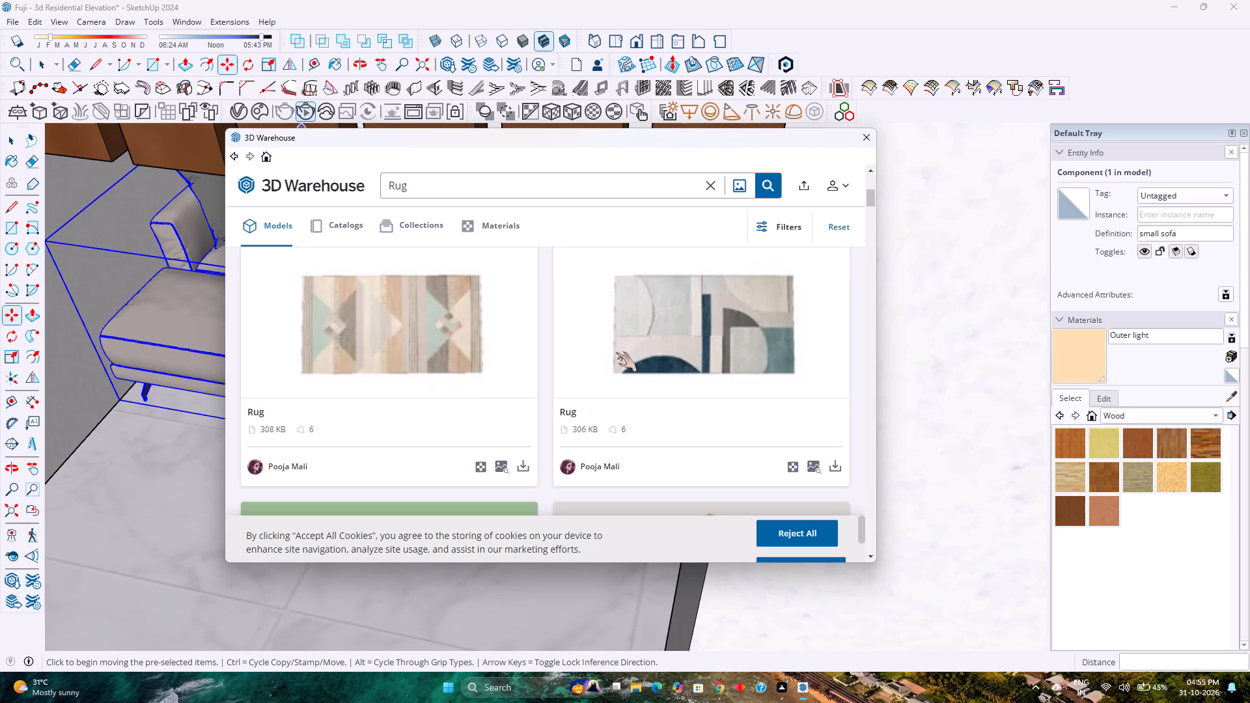
scroll(605, 383, "down", 3)
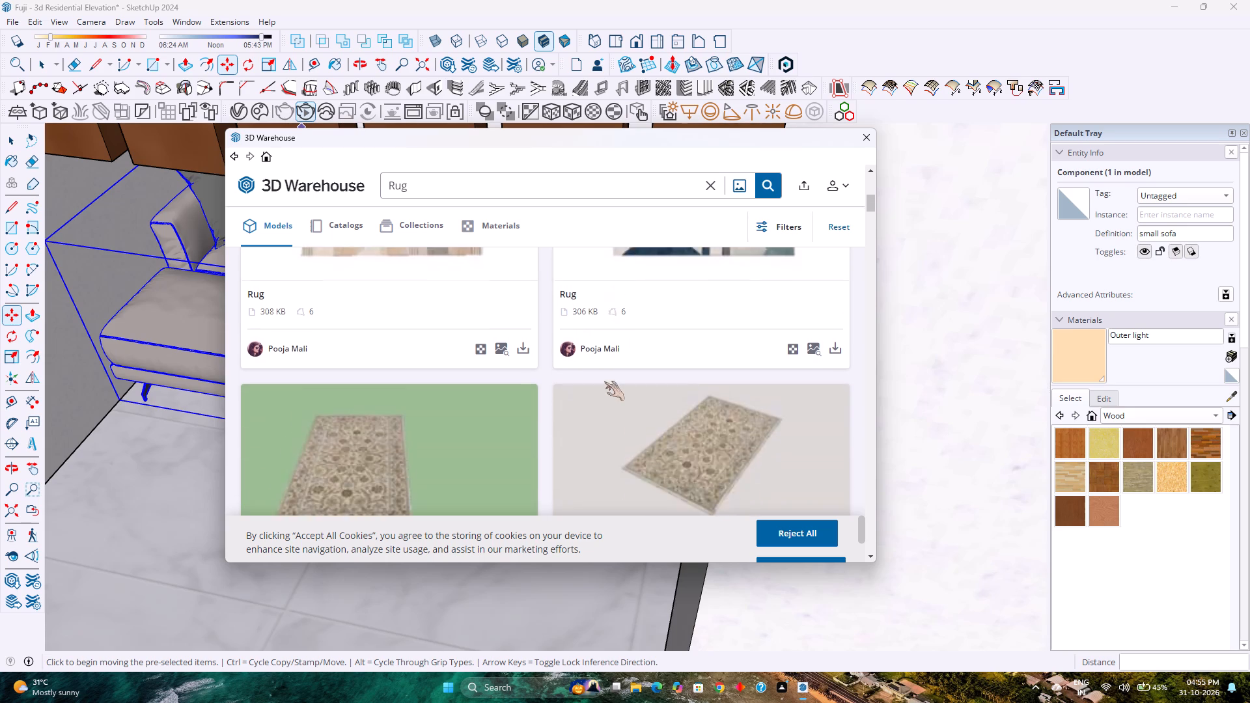
scroll(602, 375, "down", 3)
scroll(596, 368, "up", 2)
scroll(596, 368, "down", 4)
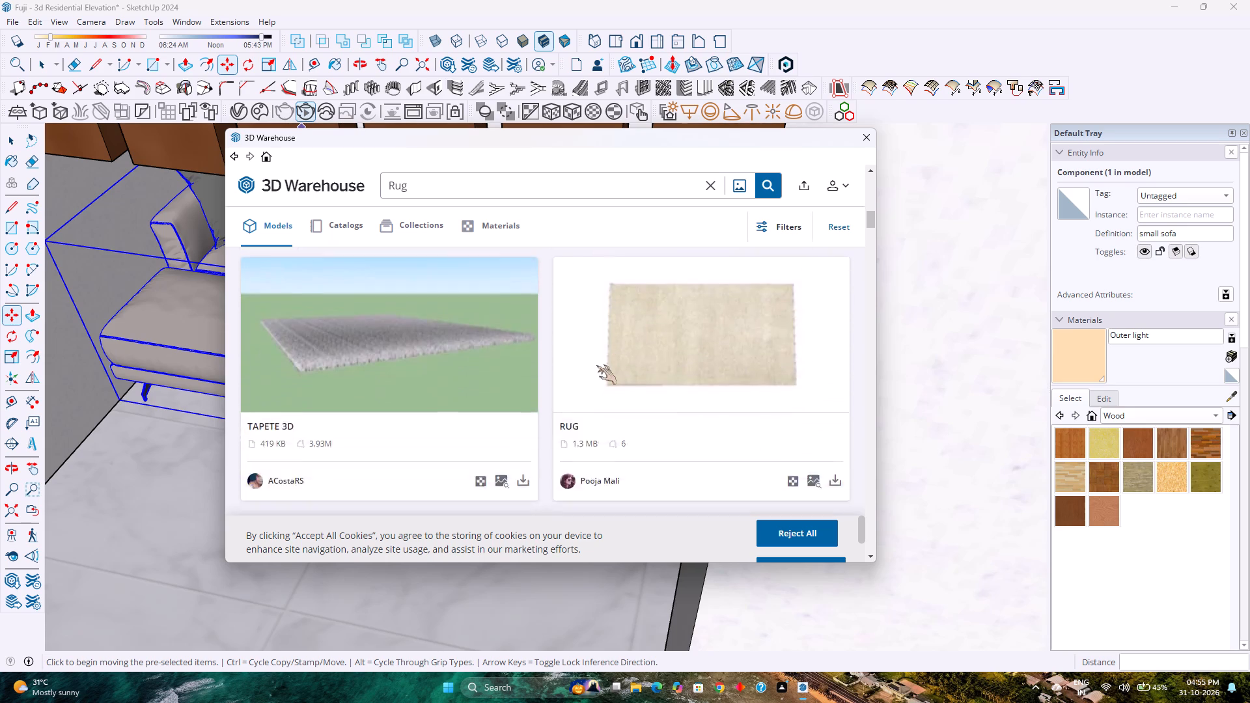
scroll(596, 365, "down", 6)
scroll(596, 361, "up", 4)
scroll(596, 361, "down", 6)
scroll(596, 361, "up", 6)
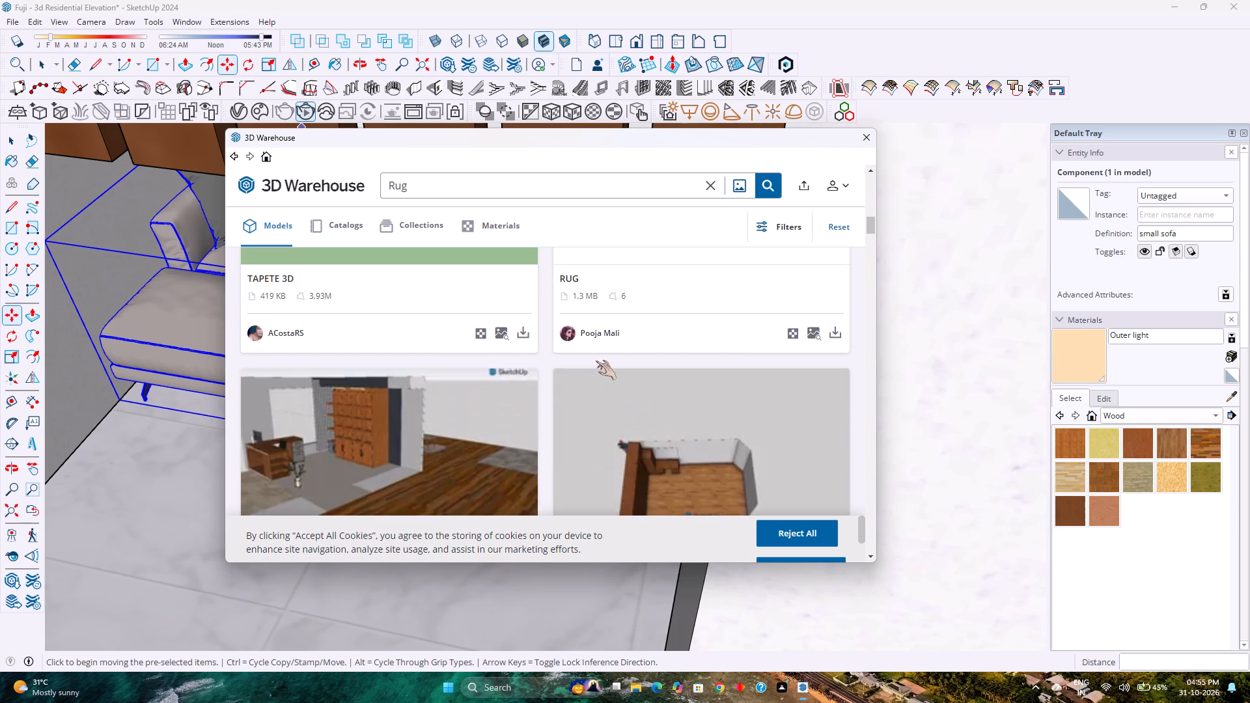
scroll(596, 361, "down", 5)
scroll(596, 361, "up", 19)
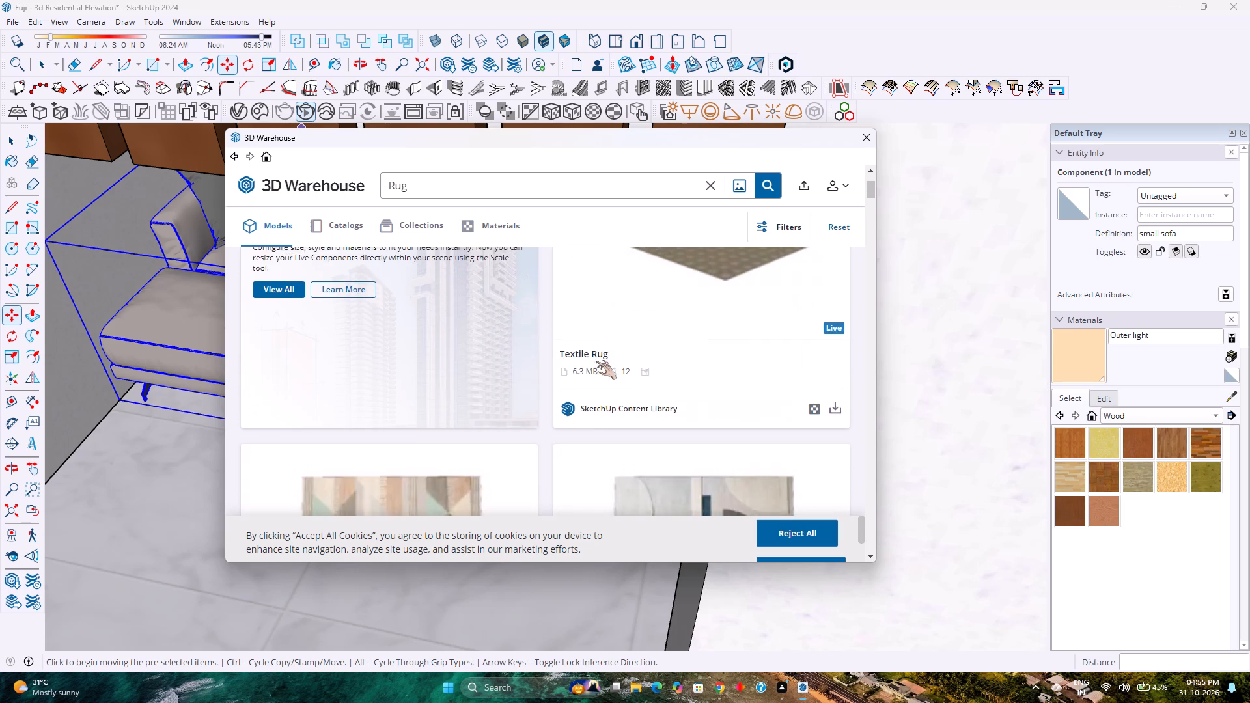
scroll(596, 359, "down", 5)
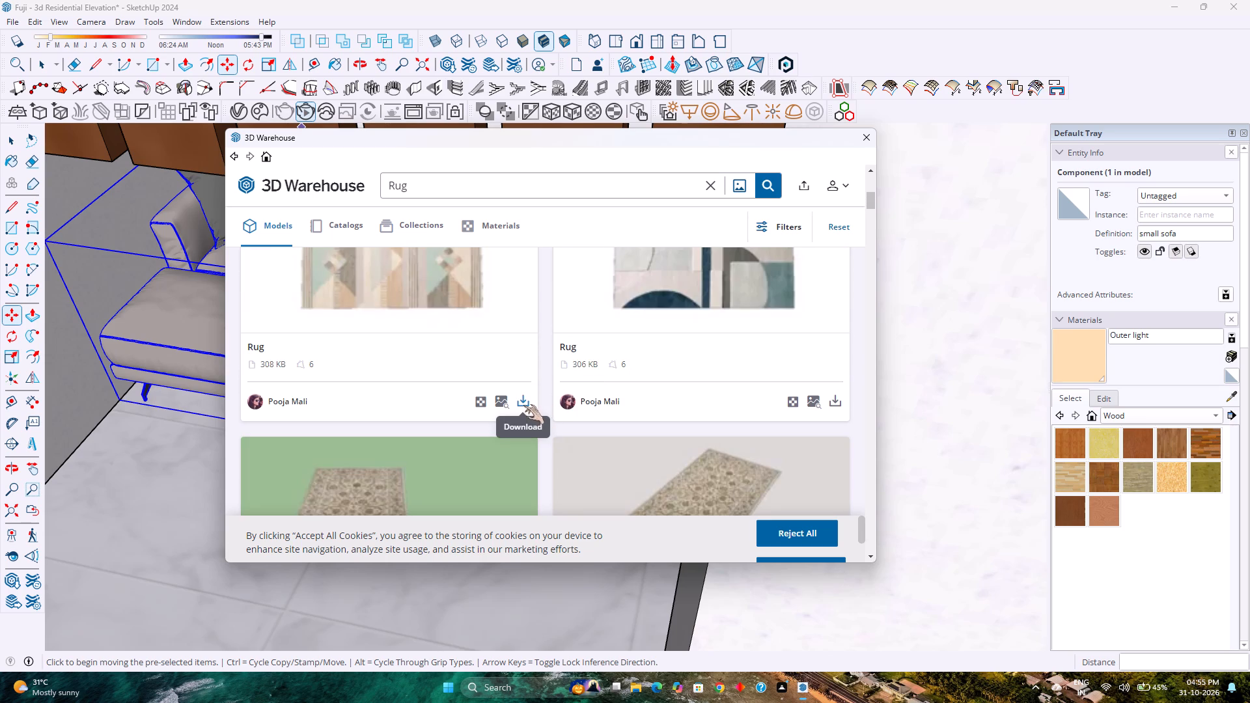
scroll(523, 405, "up", 8)
scroll(523, 404, "down", 8)
scroll(523, 402, "up", 2)
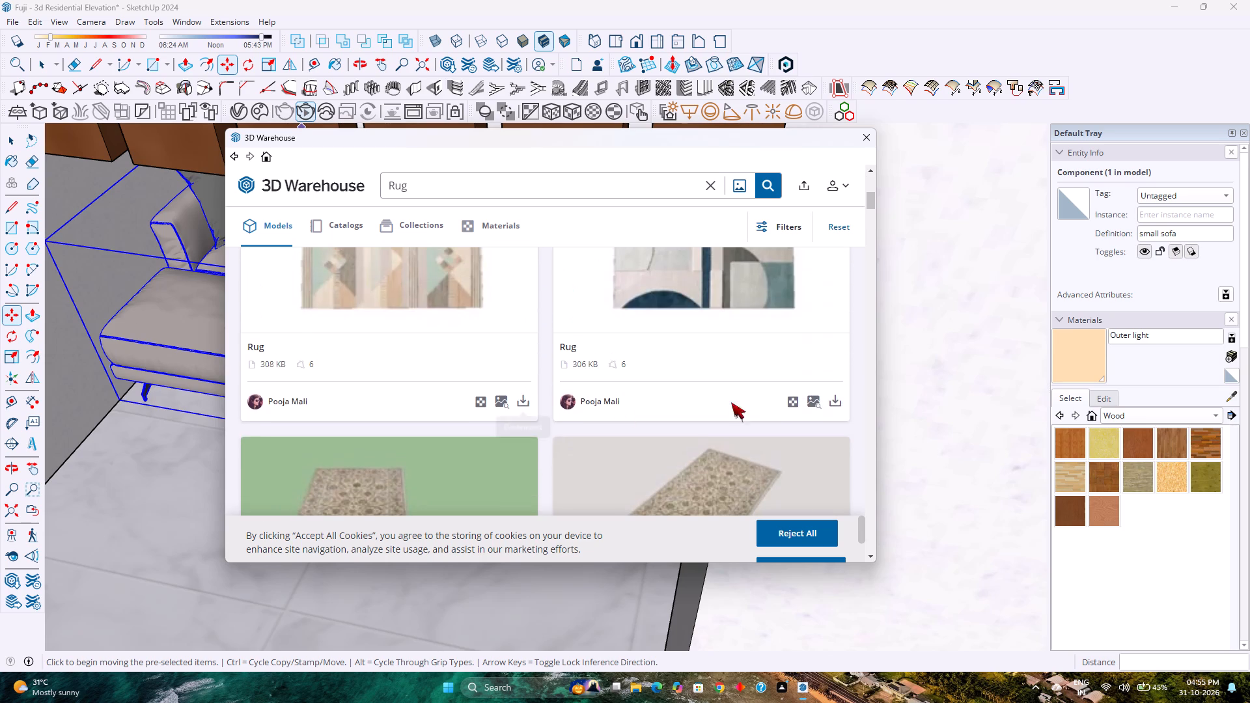
Download the 306 KB "Rug" with teal and grey curved shapes into the current model and place it on the floor near the sofa.
left_click(842, 400)
left_click(516, 361)
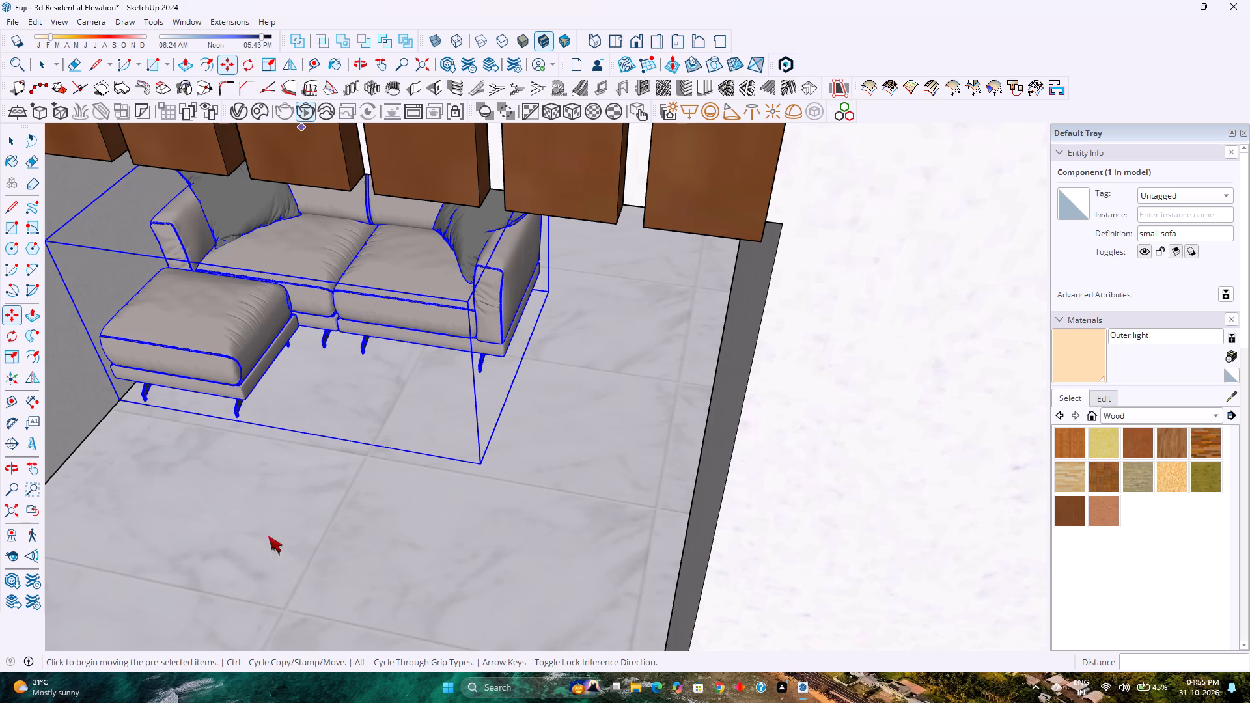
scroll(294, 506, "down", 4)
scroll(294, 506, "up", 3)
scroll(294, 506, "down", 4)
scroll(294, 506, "up", 4)
scroll(294, 506, "down", 3)
scroll(294, 506, "up", 3)
scroll(294, 506, "down", 4)
scroll(294, 506, "up", 3)
scroll(294, 506, "down", 5)
scroll(294, 506, "up", 1)
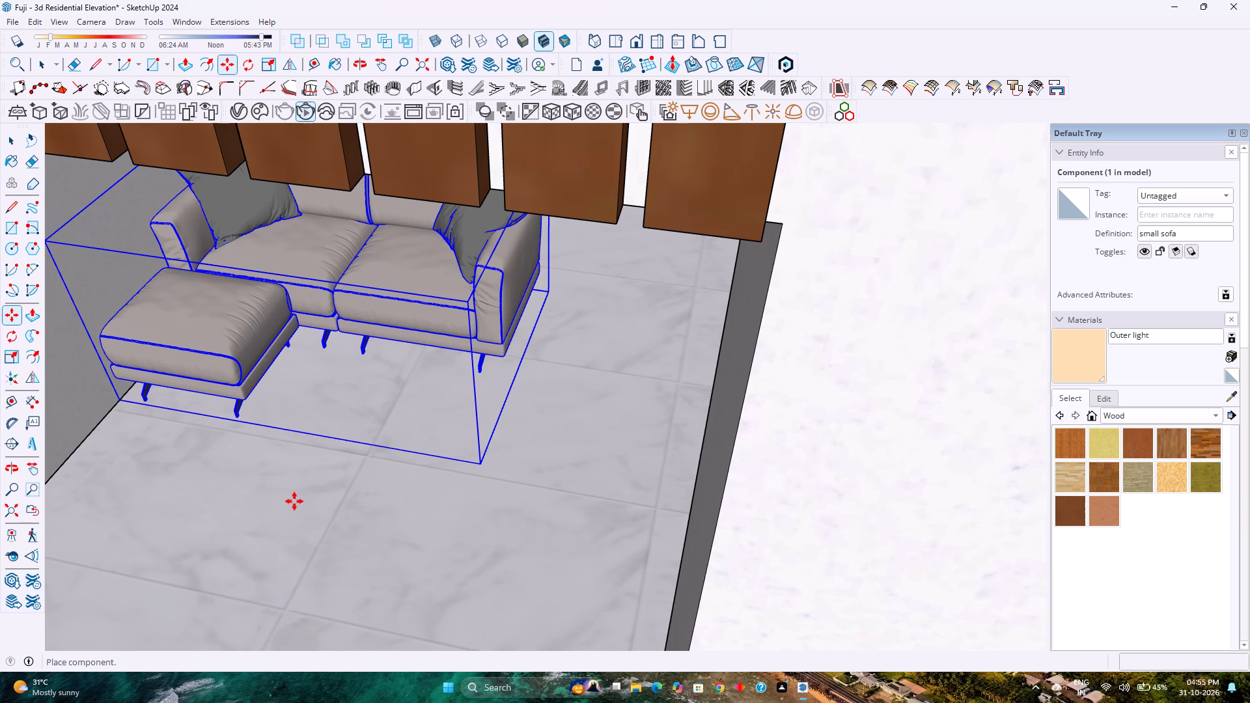
scroll(294, 501, "down", 5)
scroll(294, 501, "up", 13)
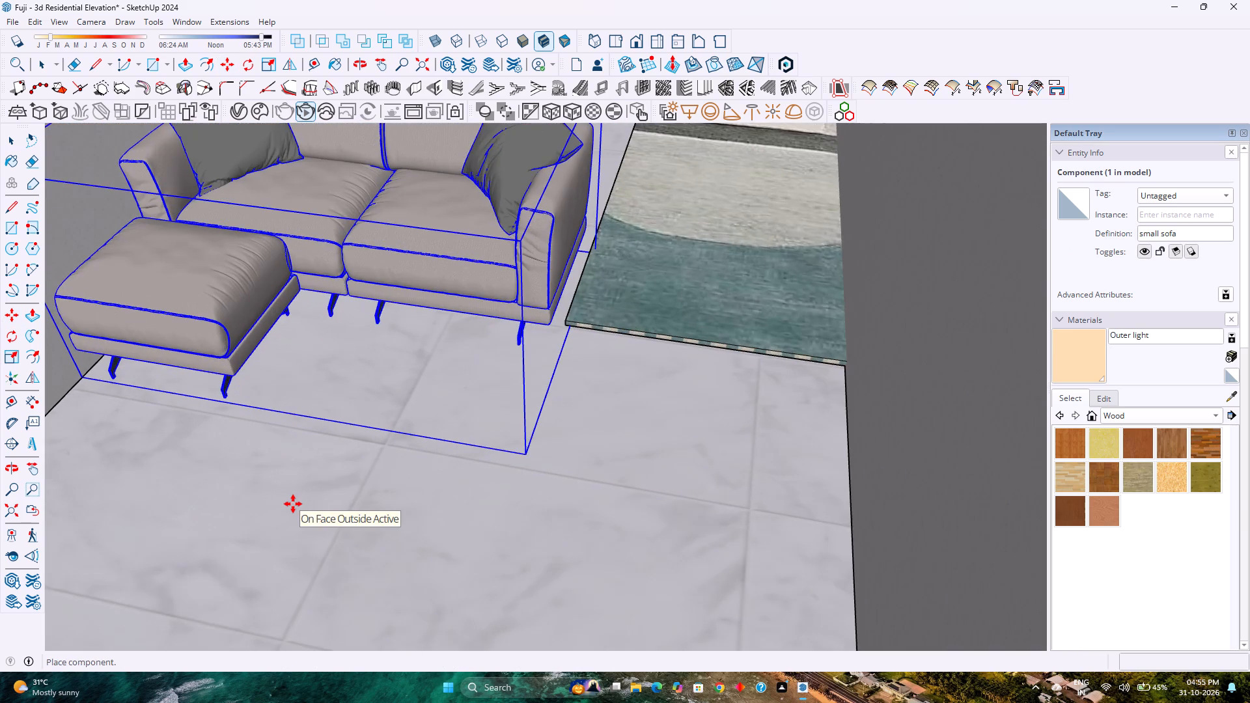
left_click(290, 513)
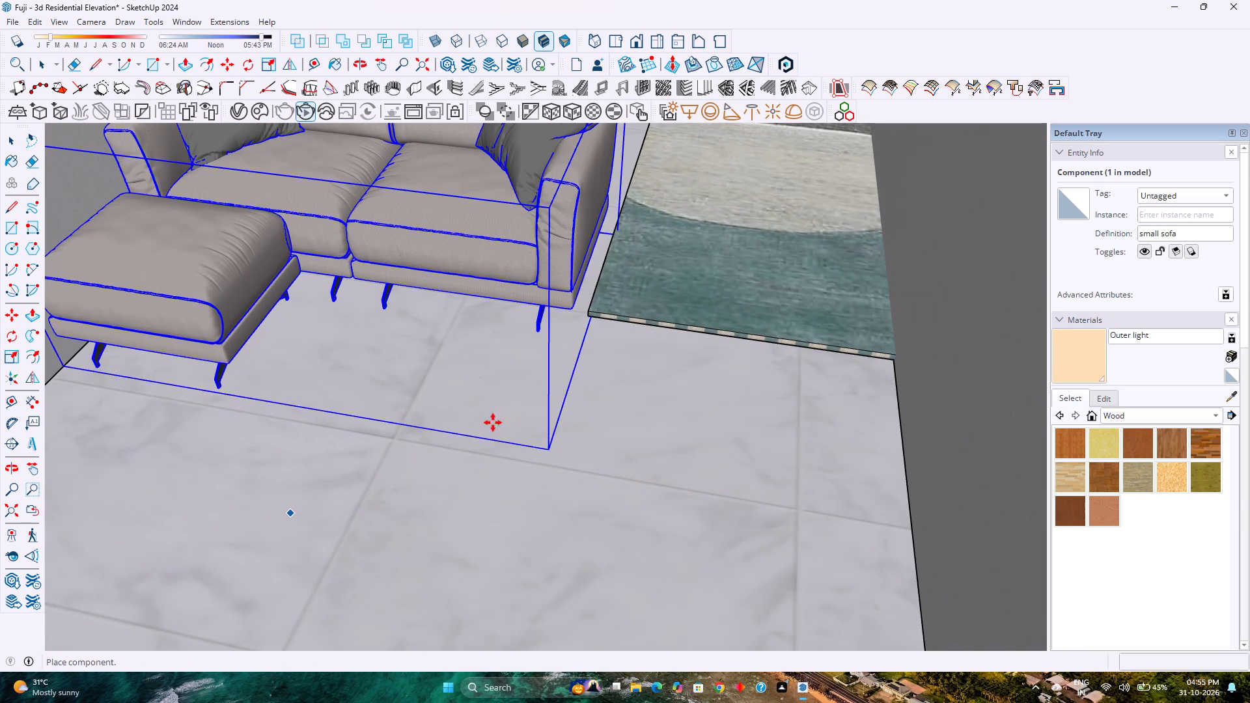
Move the rug by its front corner about 5' 10" so it lies under and in front of the sofa.
scroll(589, 314, "down", 3)
left_click(589, 314)
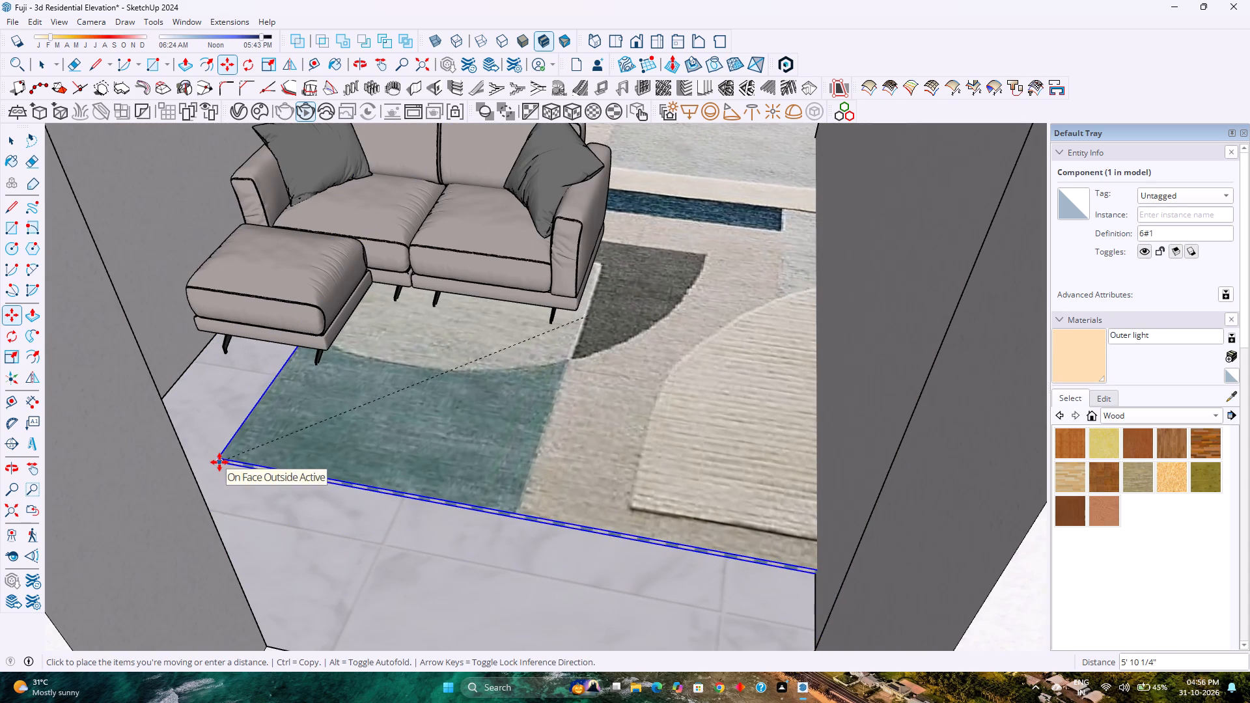
left_click(219, 462)
Scale the rug down uniformly from its far corner to a factor of about 0.47.
scroll(332, 417, "down", 10)
scroll(499, 402, "down", 3)
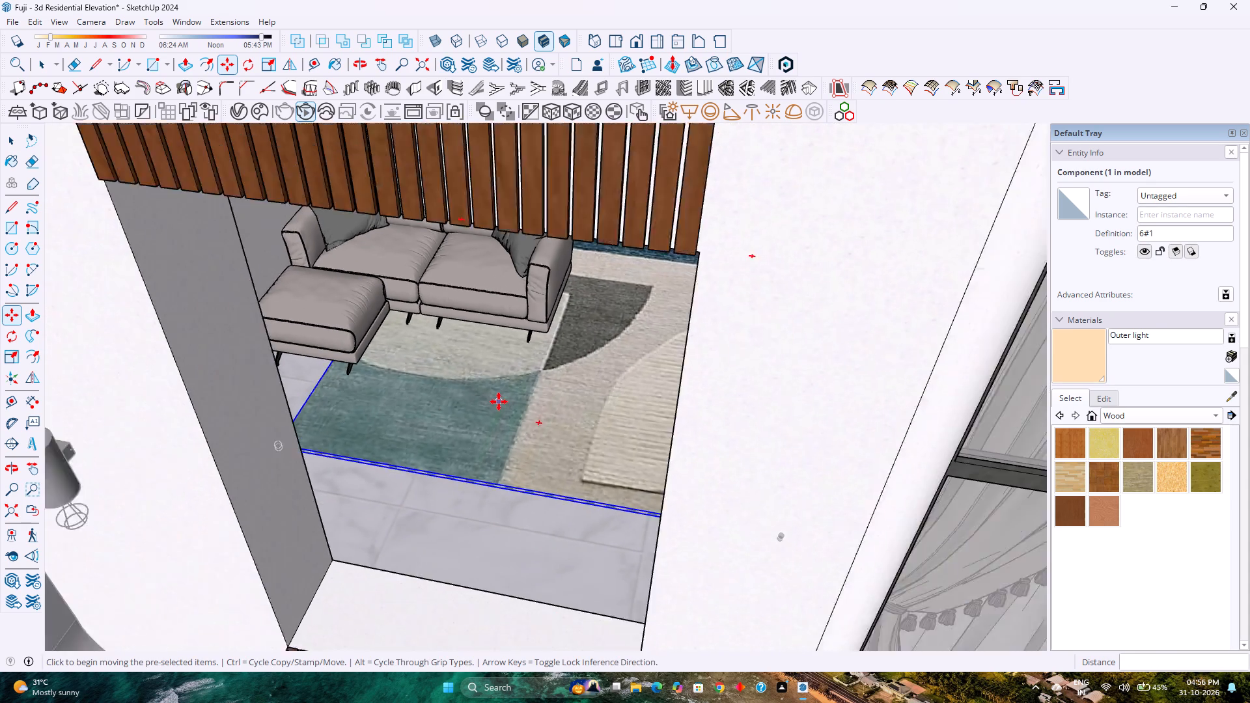
scroll(499, 402, "down", 4)
middle_click(498, 415)
middle_click(500, 415)
middle_click_drag(551, 365, 598, 328)
scroll(520, 403, "up", 7)
middle_click_drag(520, 403, 527, 344)
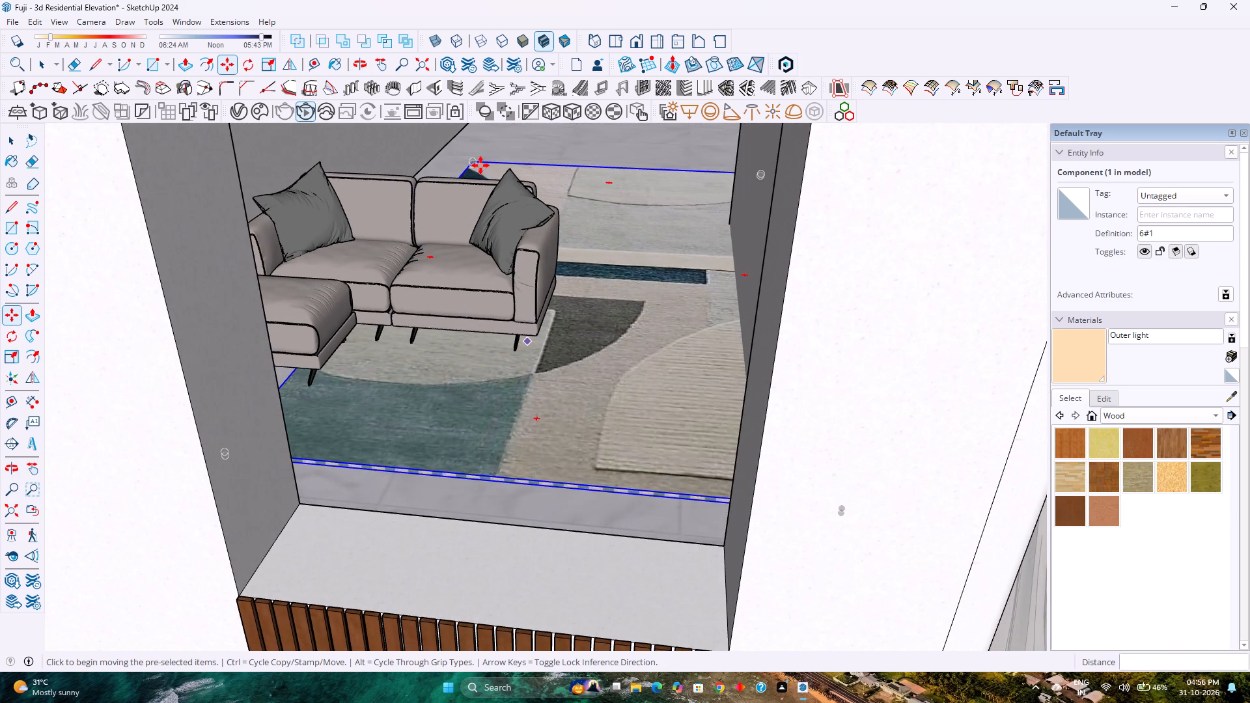
scroll(467, 370, "up", 3)
scroll(466, 370, "down", 3)
key("s")
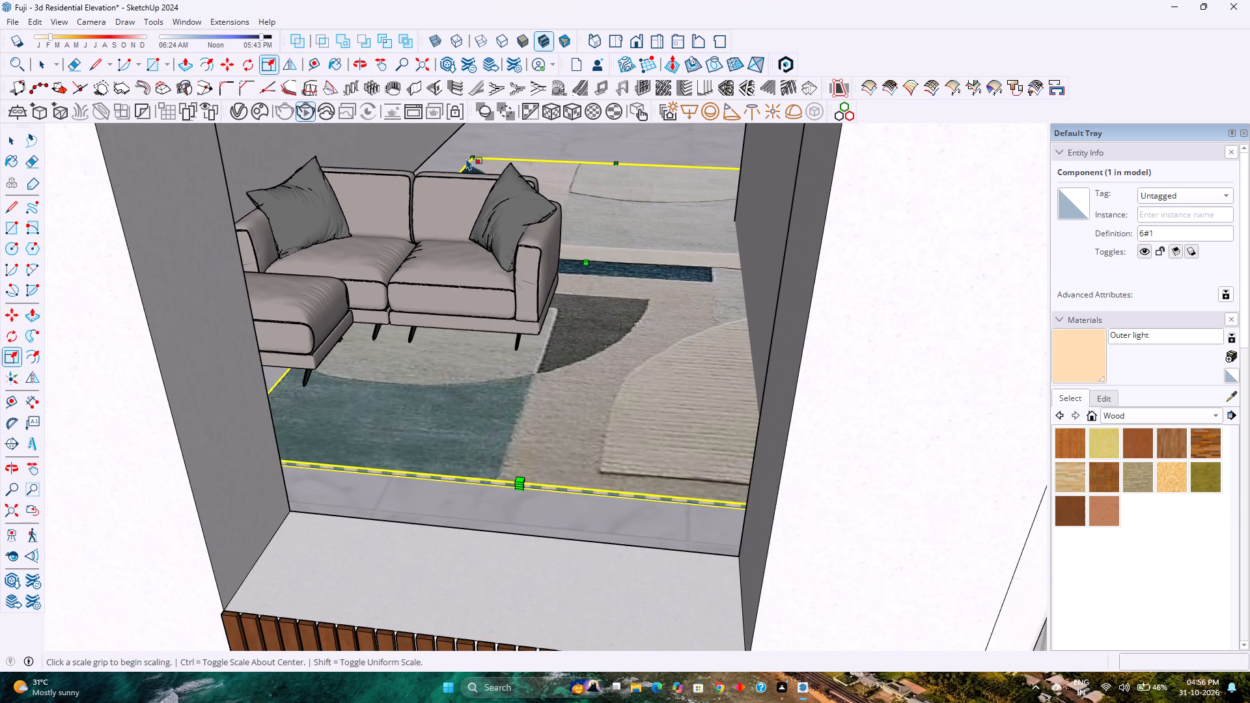
left_click(474, 156)
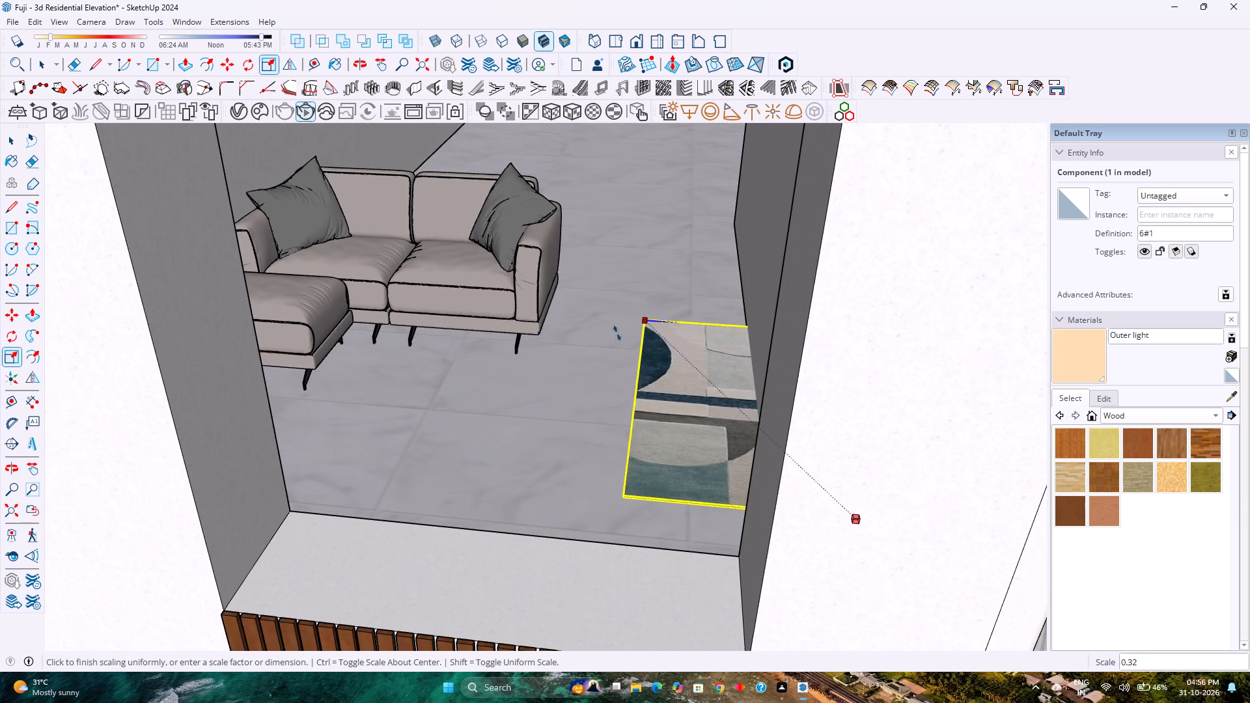
left_click(579, 289)
Move the scaled rug by its front corner about 3' 8" across the floor to the front of the sofa and ottoman.
key("m")
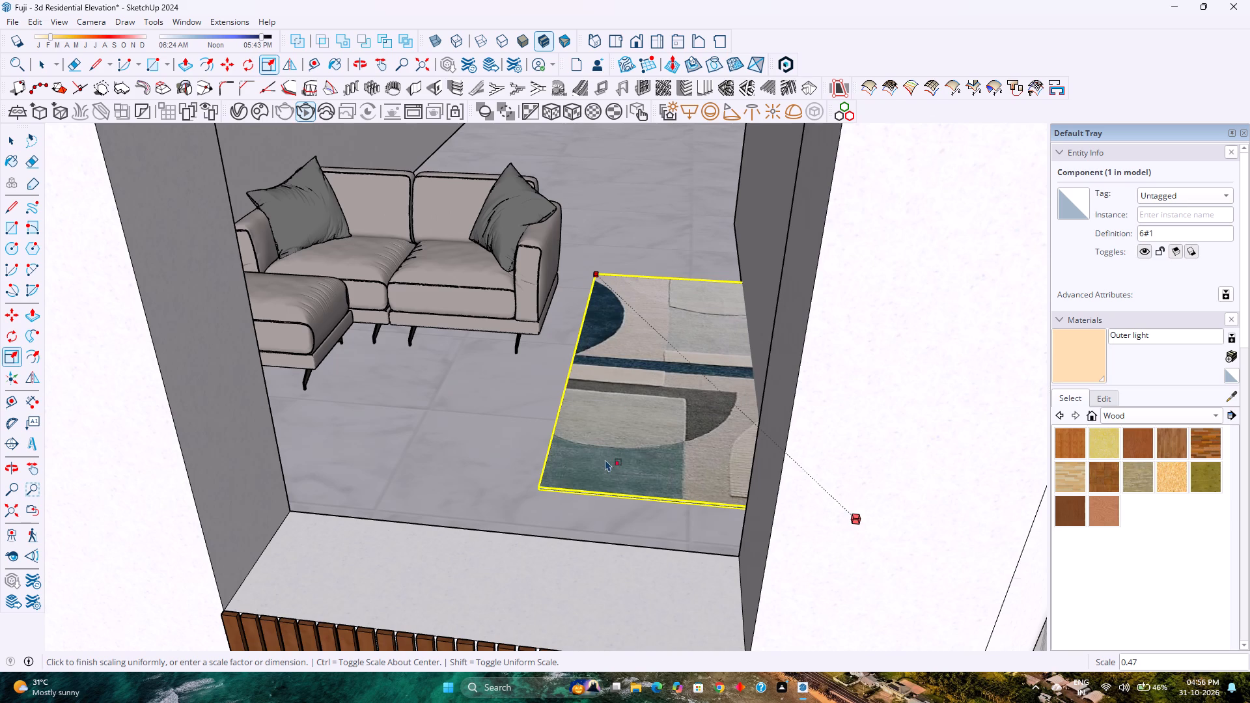
left_click(540, 489)
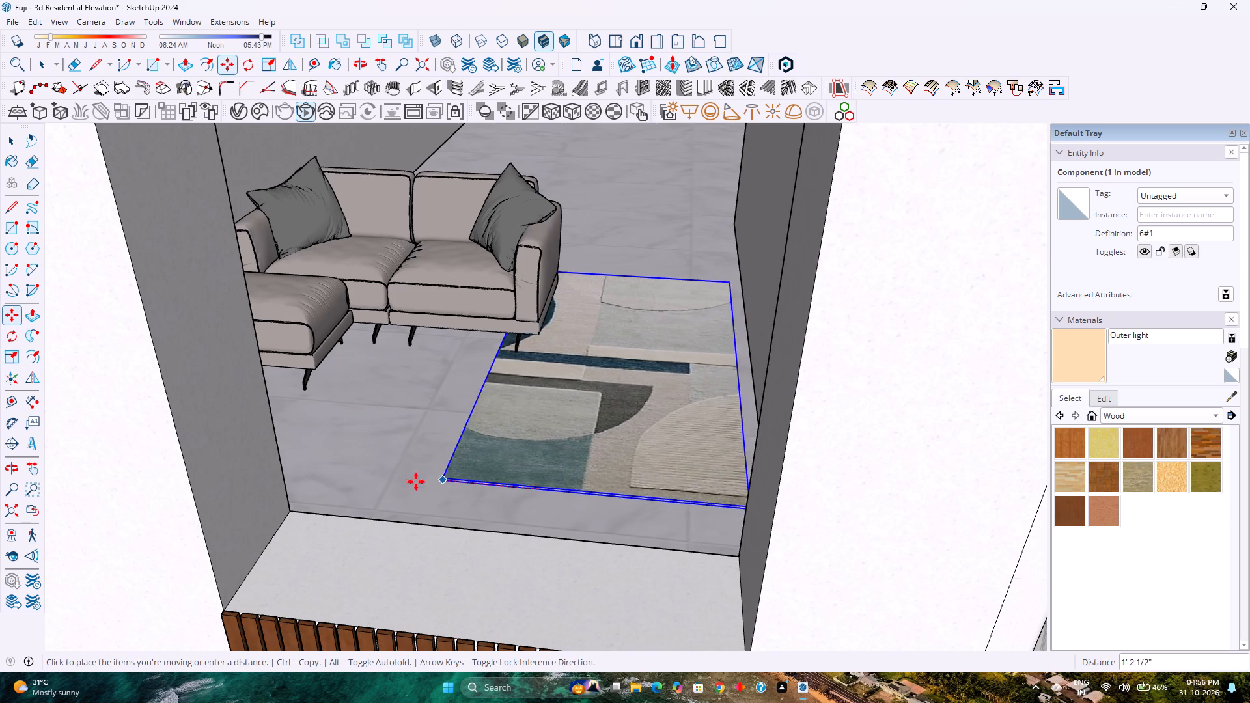
left_click(296, 448)
scroll(437, 445, "up", 9)
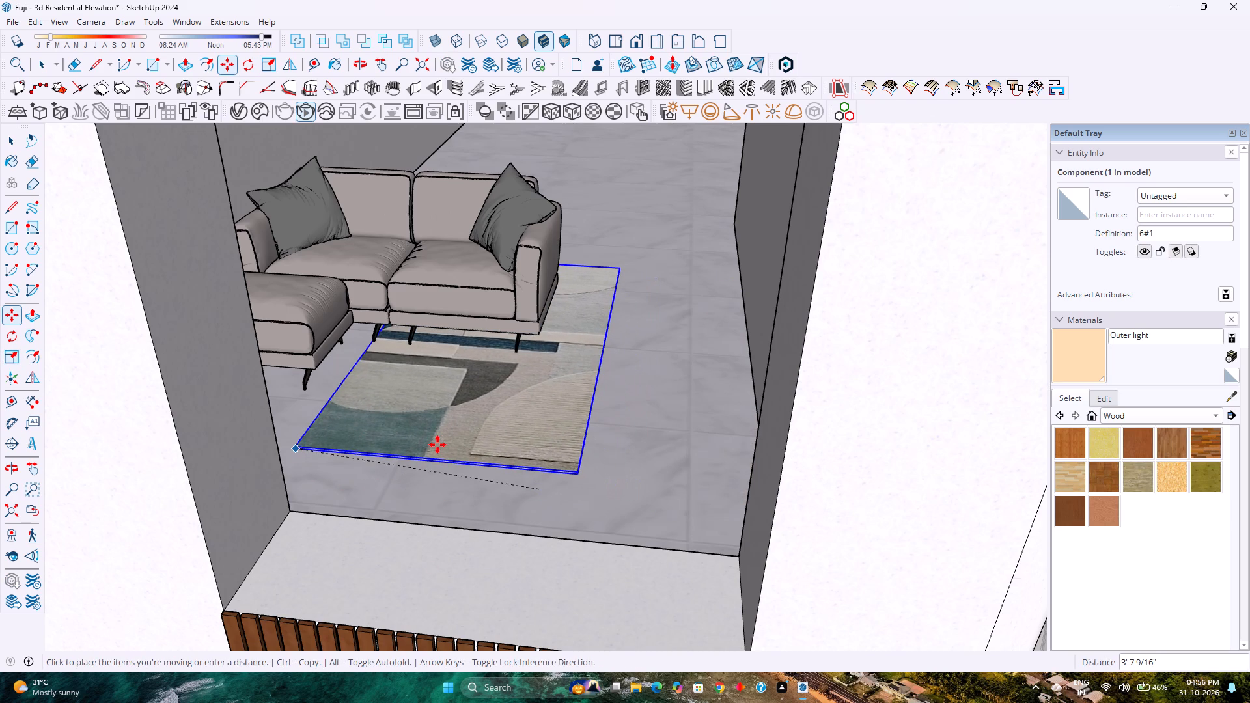
scroll(437, 445, "up", 5)
scroll(386, 452, "down", 2)
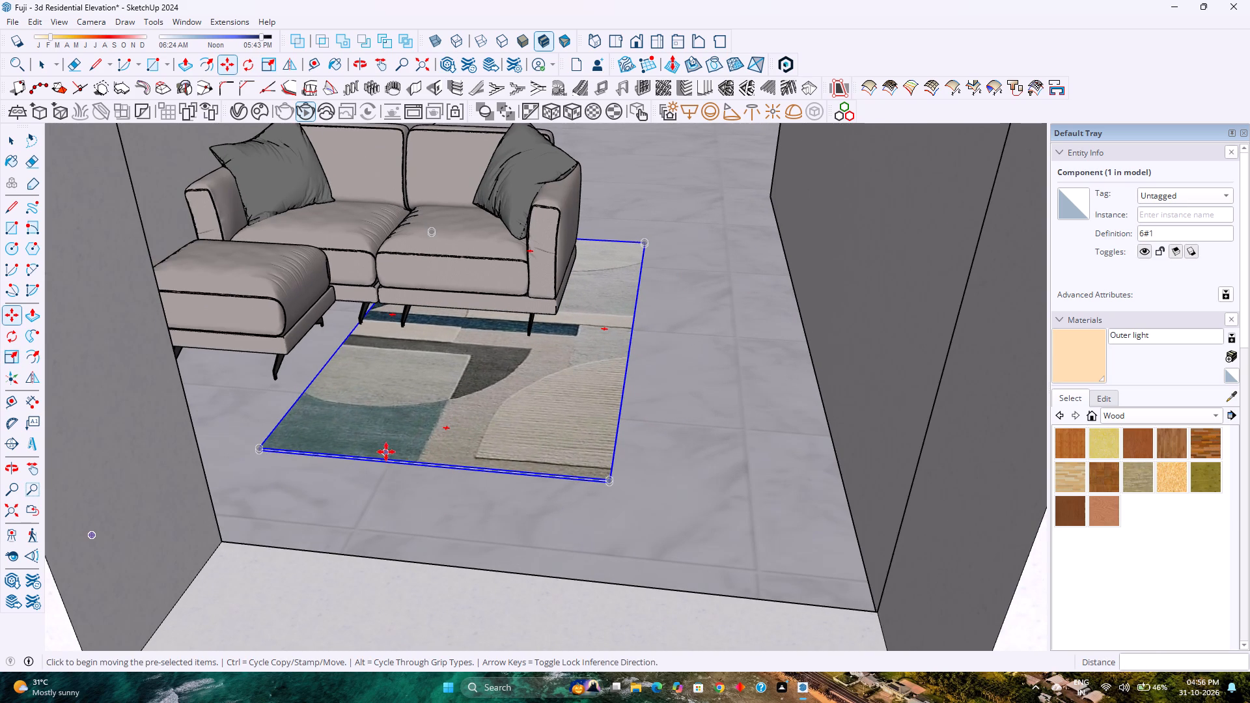
Move the rug by its far corner about 4' 5 1/2" forward, out to the front edge of the sofa.
scroll(386, 452, "down", 2)
middle_click_drag(420, 460, 381, 477)
scroll(460, 351, "up", 6)
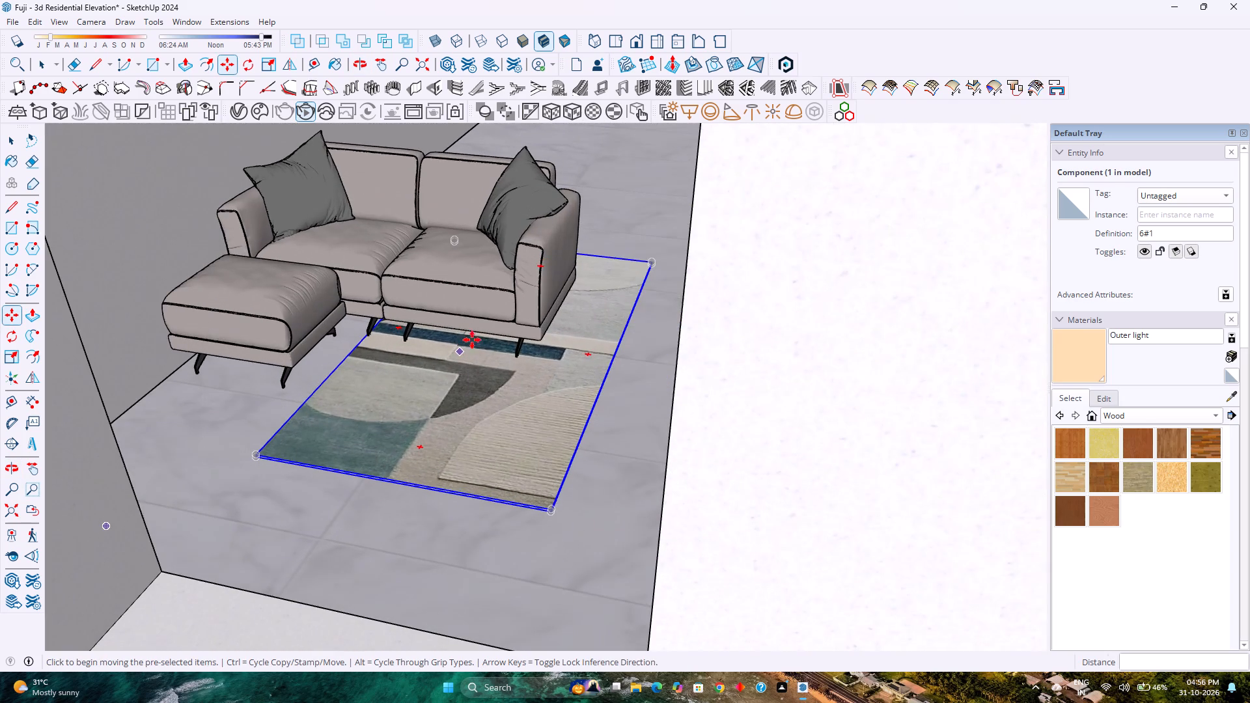
scroll(472, 340, "up", 1)
left_click(687, 243)
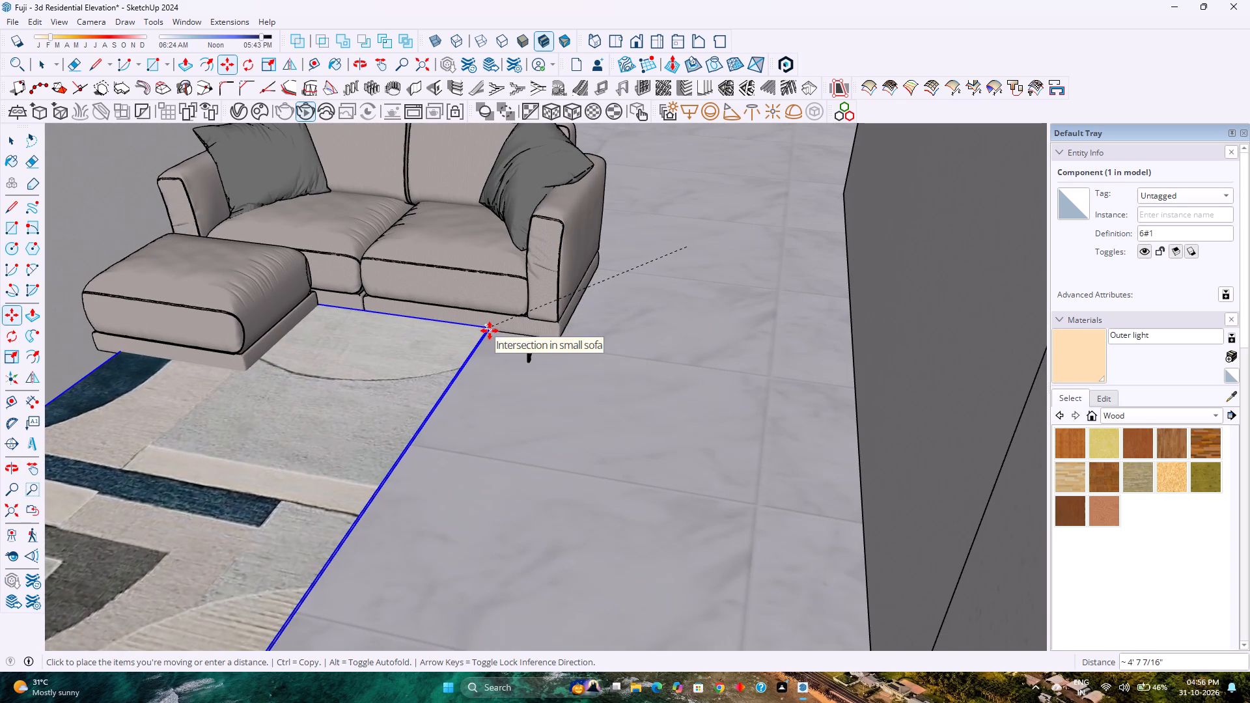
left_click(502, 356)
Shift the rug about 2 5/16" sideways, away from the side wall, and about 10 9/16" back under the sofa.
scroll(484, 437, "down", 4)
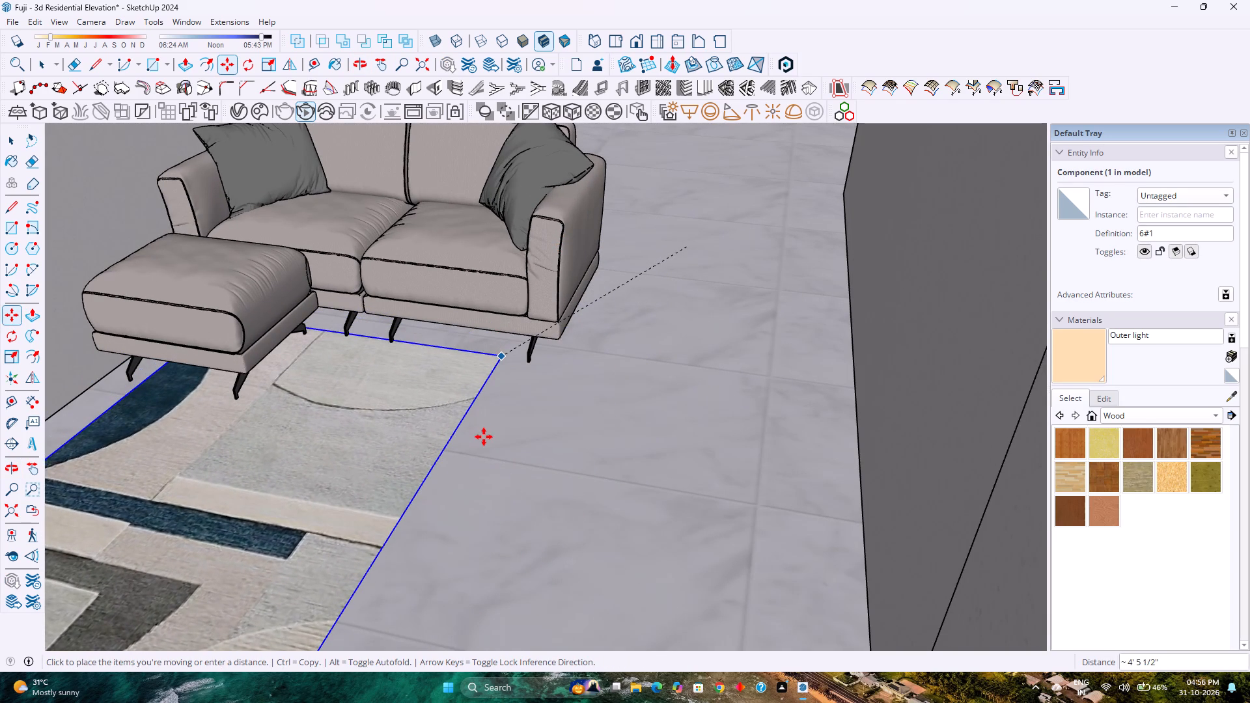
scroll(484, 437, "down", 4)
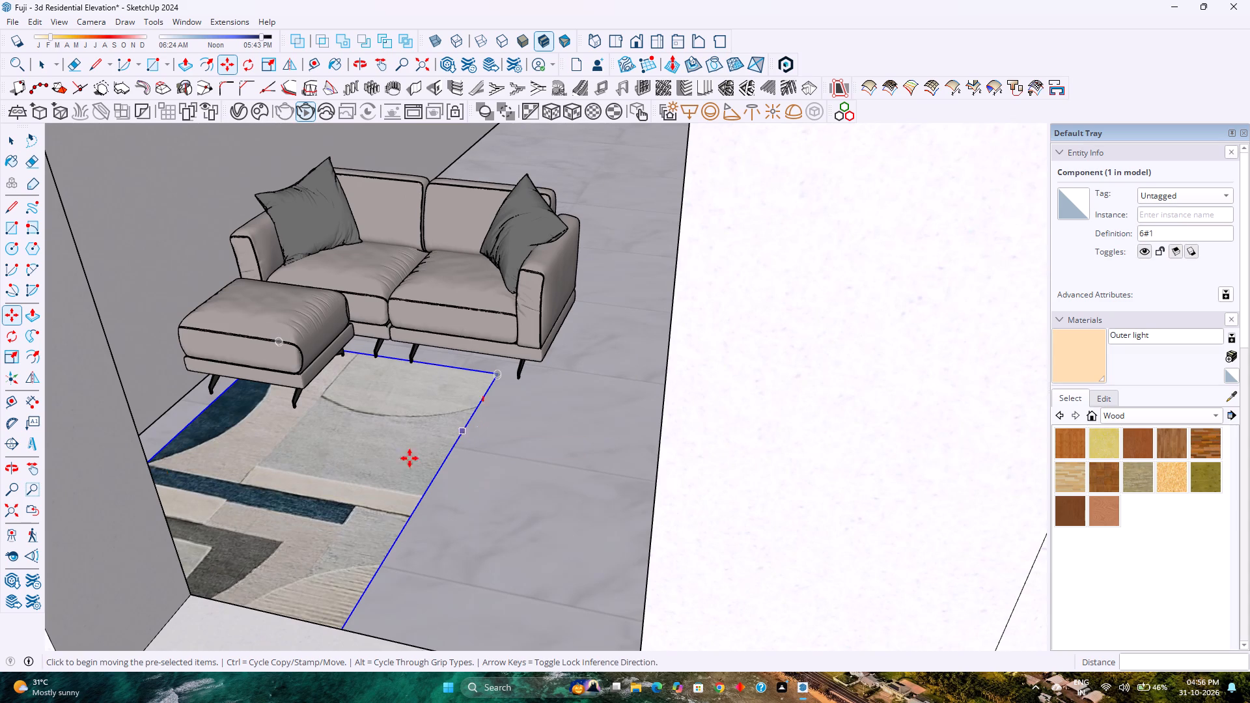
left_click(436, 473)
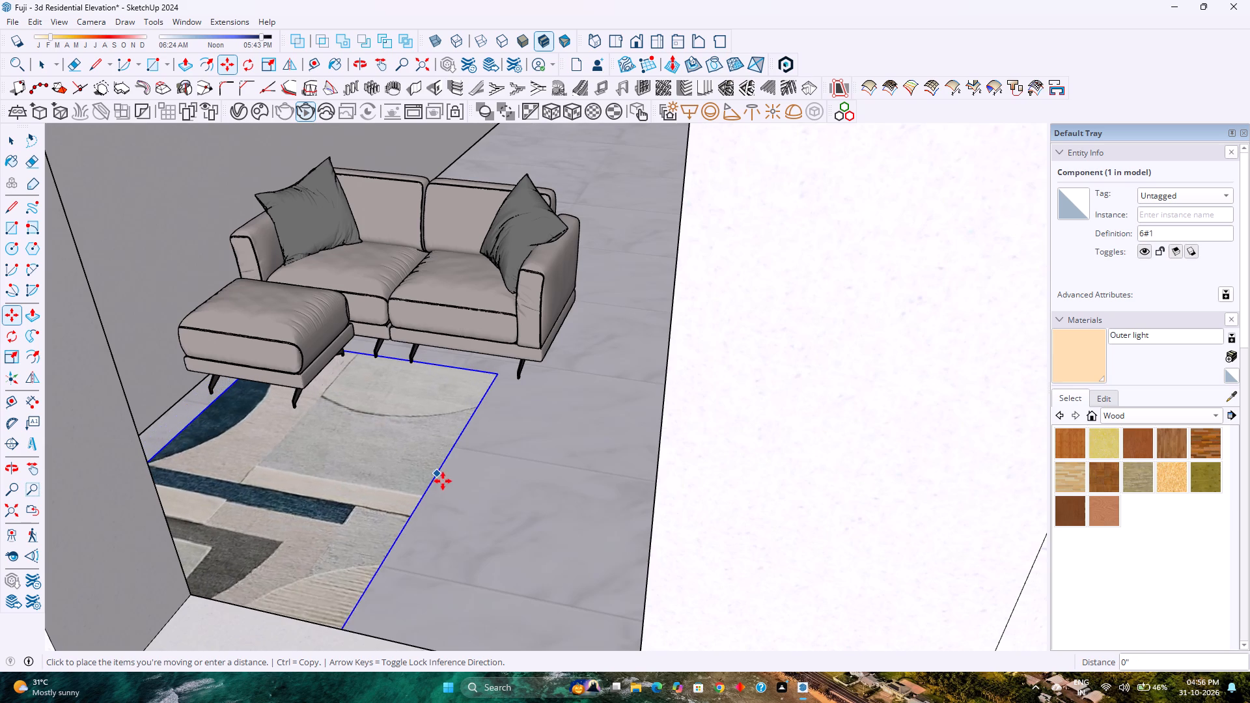
left_click(449, 482)
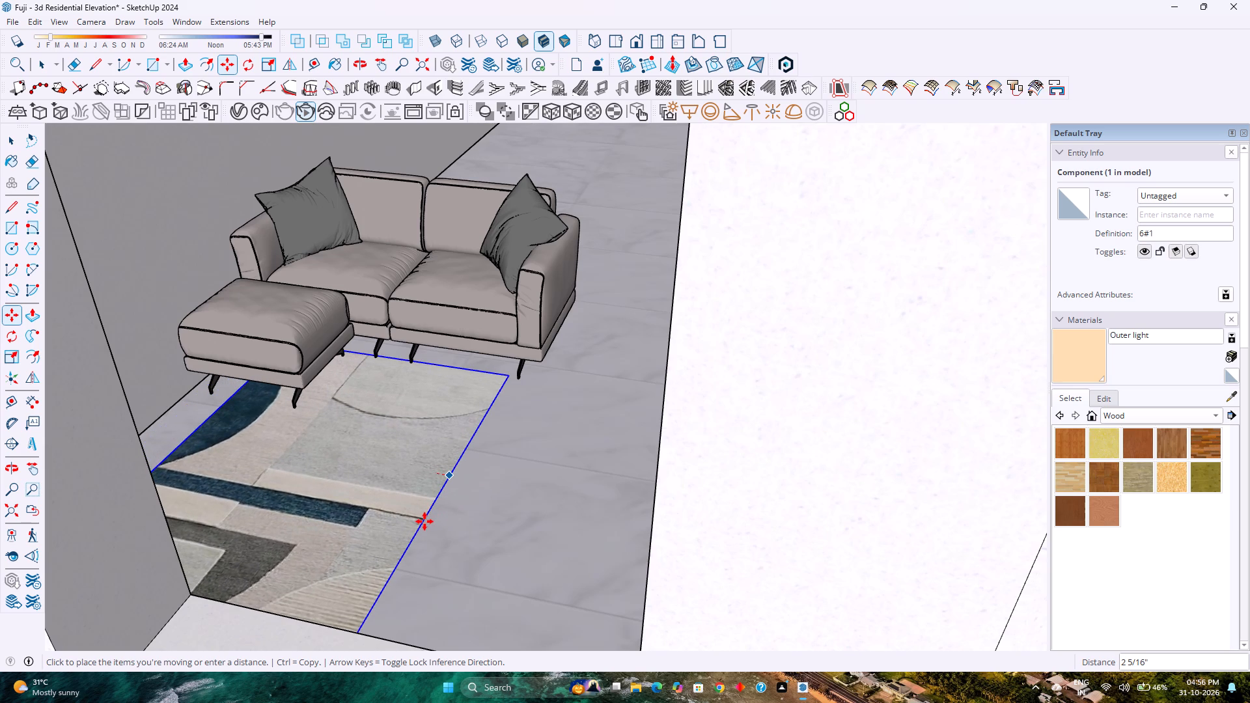
left_click(424, 521)
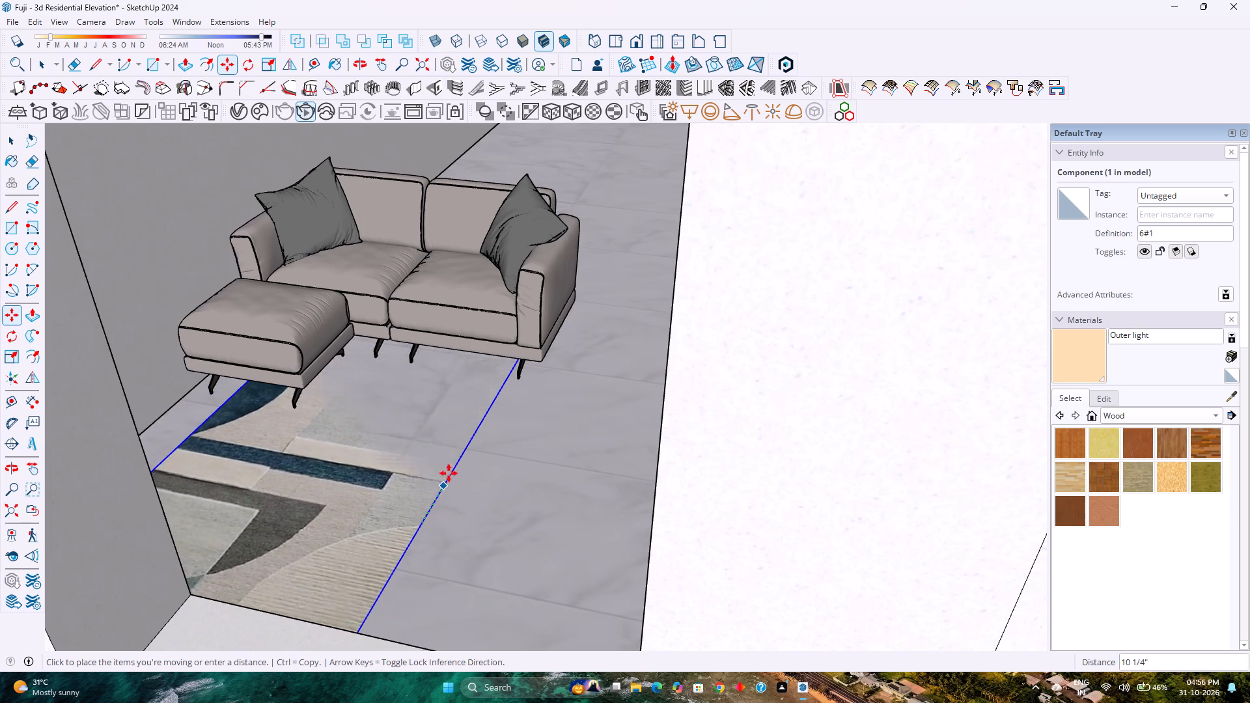
left_click(445, 480)
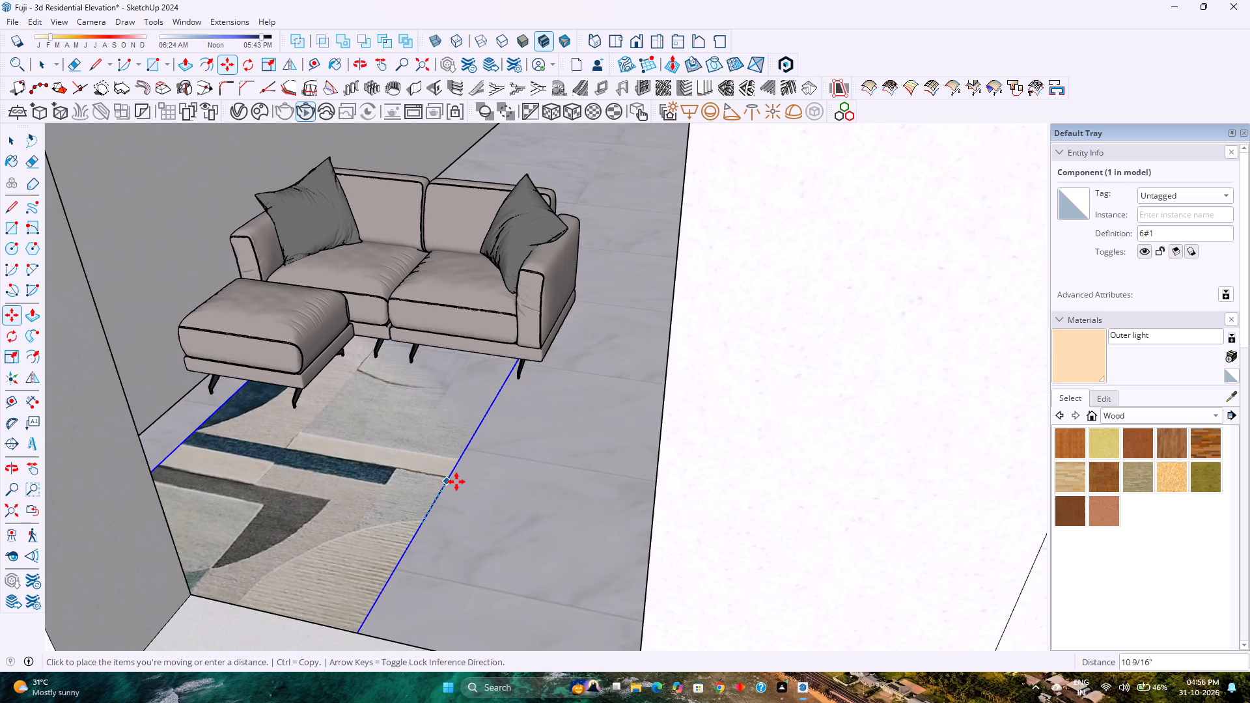
Widen the rug along the red axis from its long side's midpoint to a scale of about 1.22.
key("s")
scroll(451, 484, "up", 6)
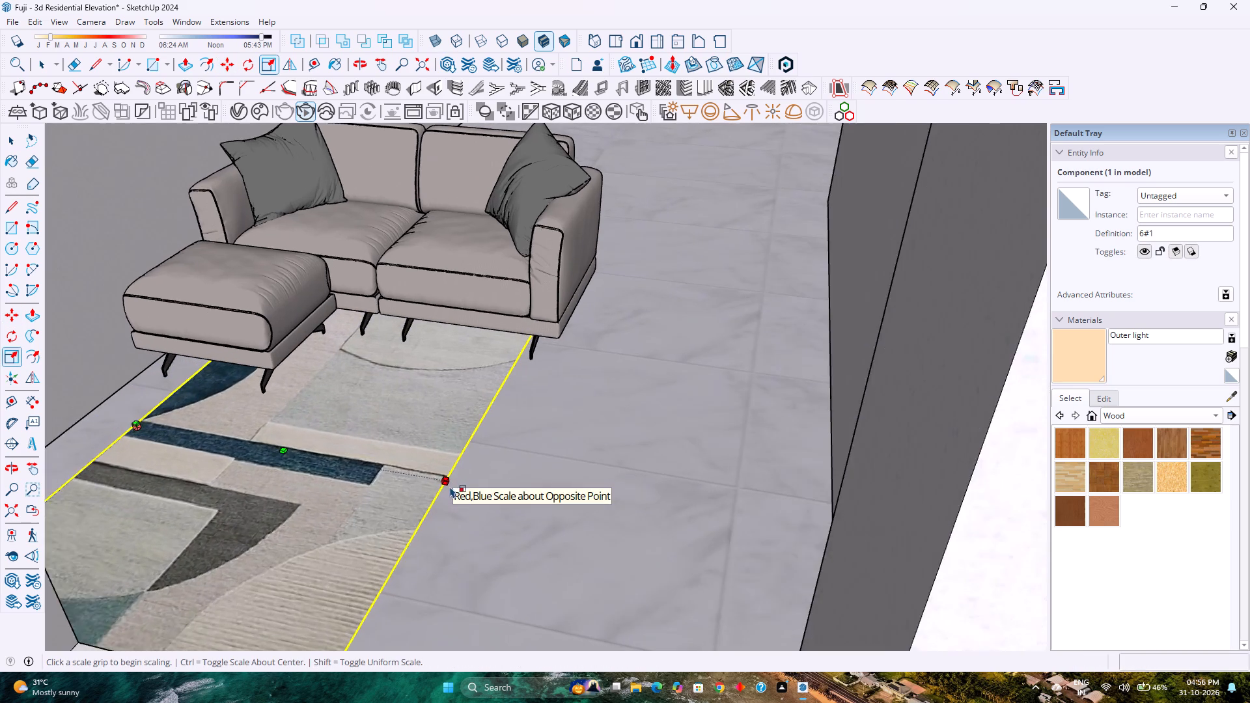
scroll(450, 486, "up", 18)
key("k")
scroll(446, 482, "up", 4)
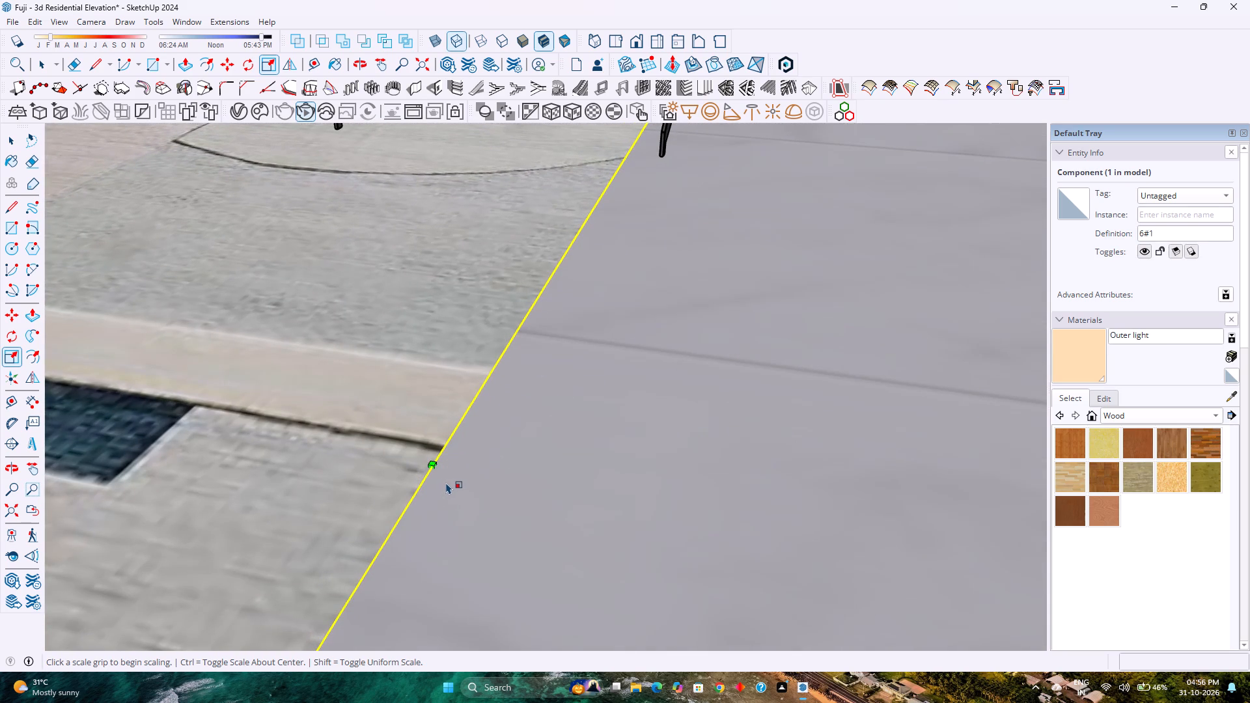
scroll(439, 475, "up", 8)
left_click(429, 471)
scroll(523, 475, "down", 2)
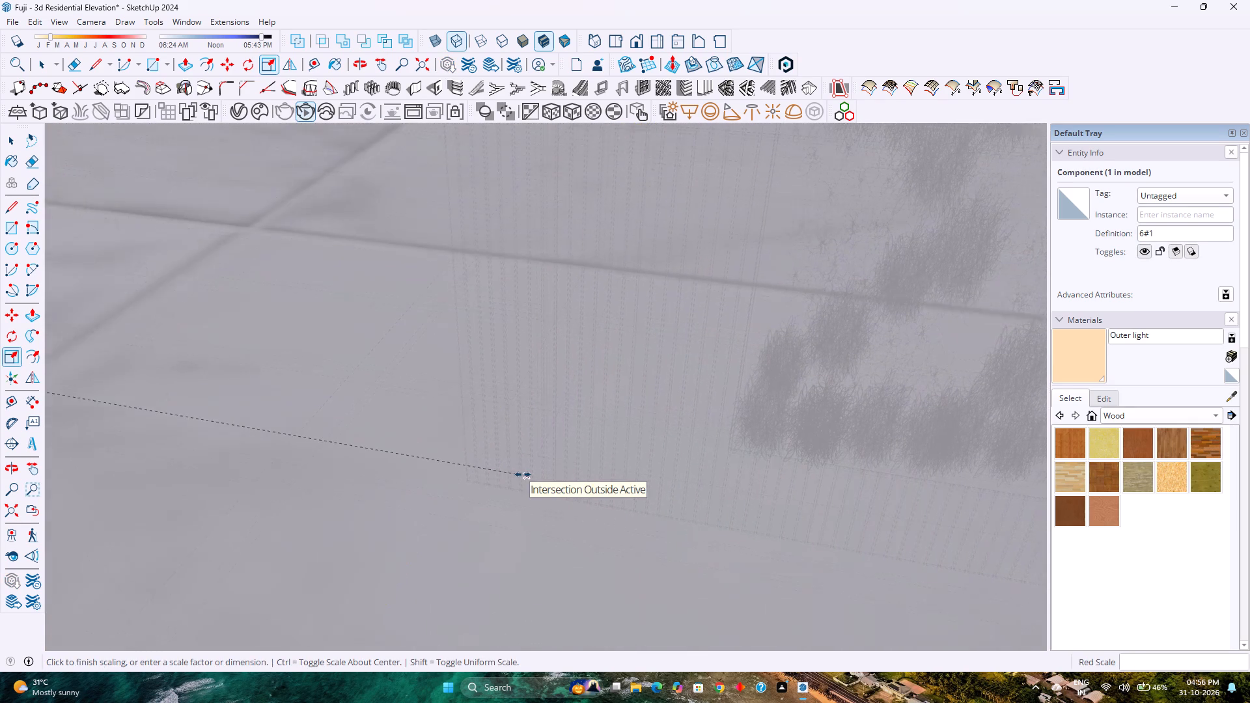
scroll(523, 475, "down", 20)
scroll(523, 475, "down", 3)
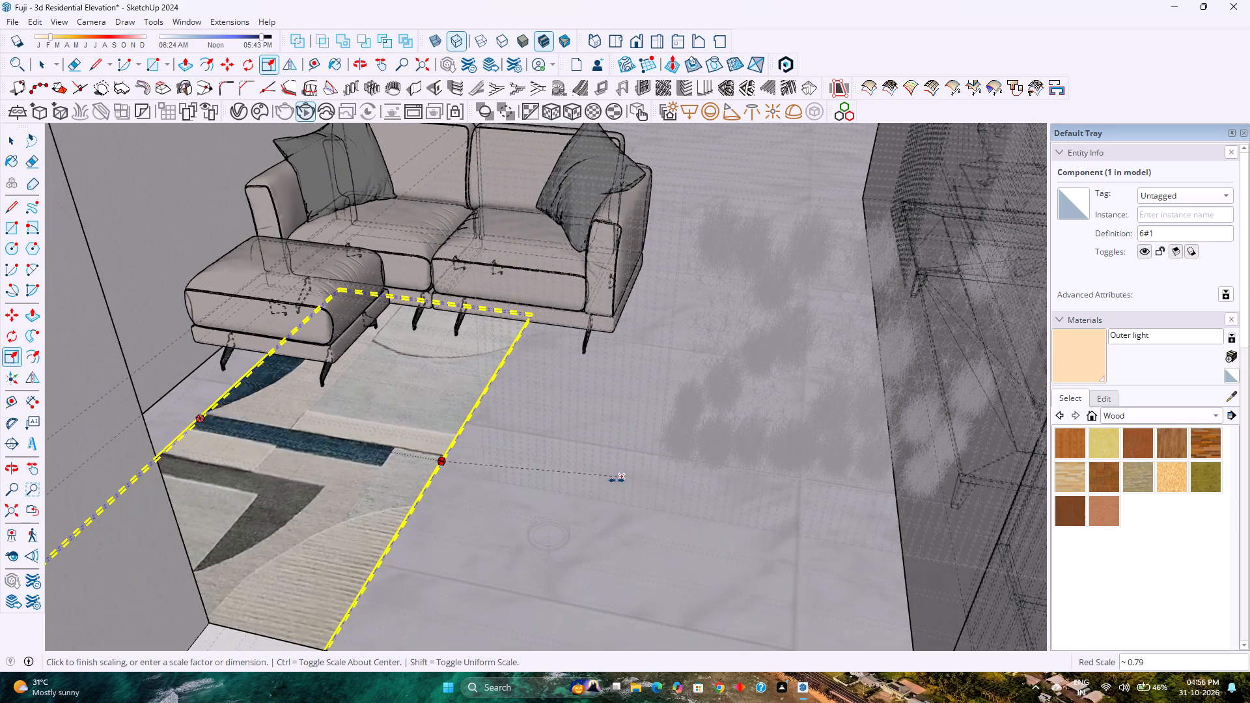
left_click(673, 482)
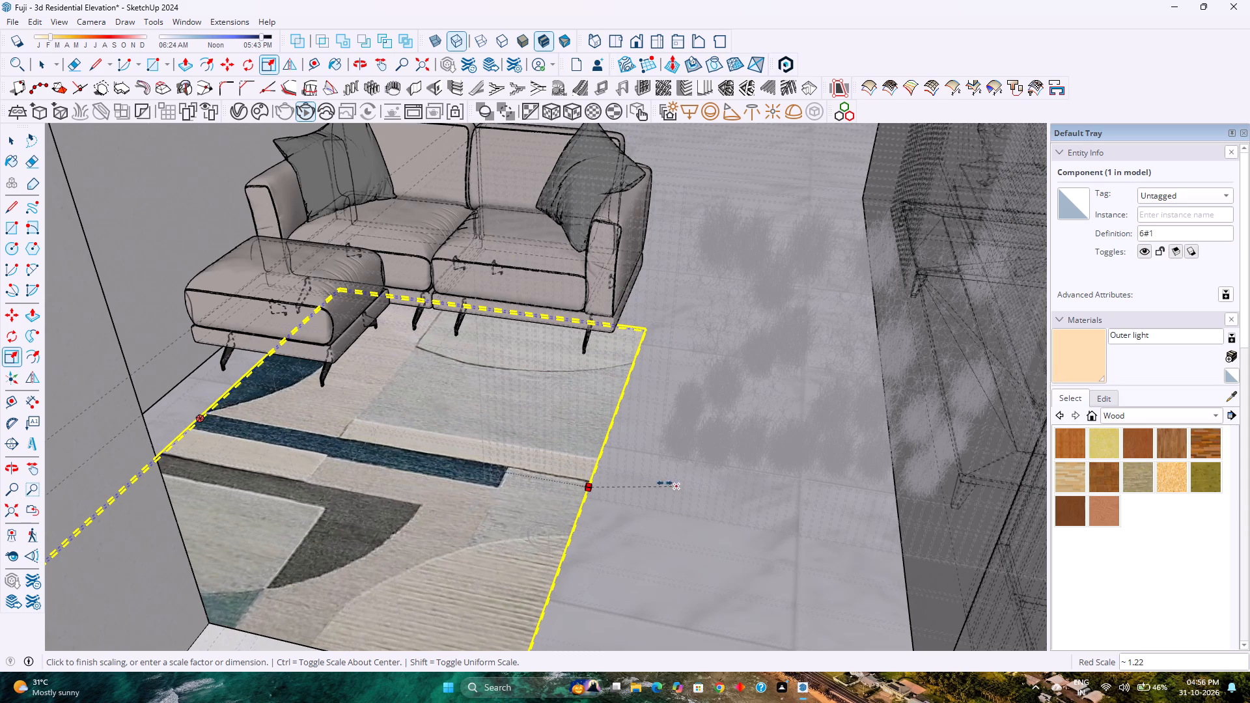
Raise the rug by its far corner about 7/16" along the blue axis so it rests on top of the floor.
scroll(578, 479, "down", 9)
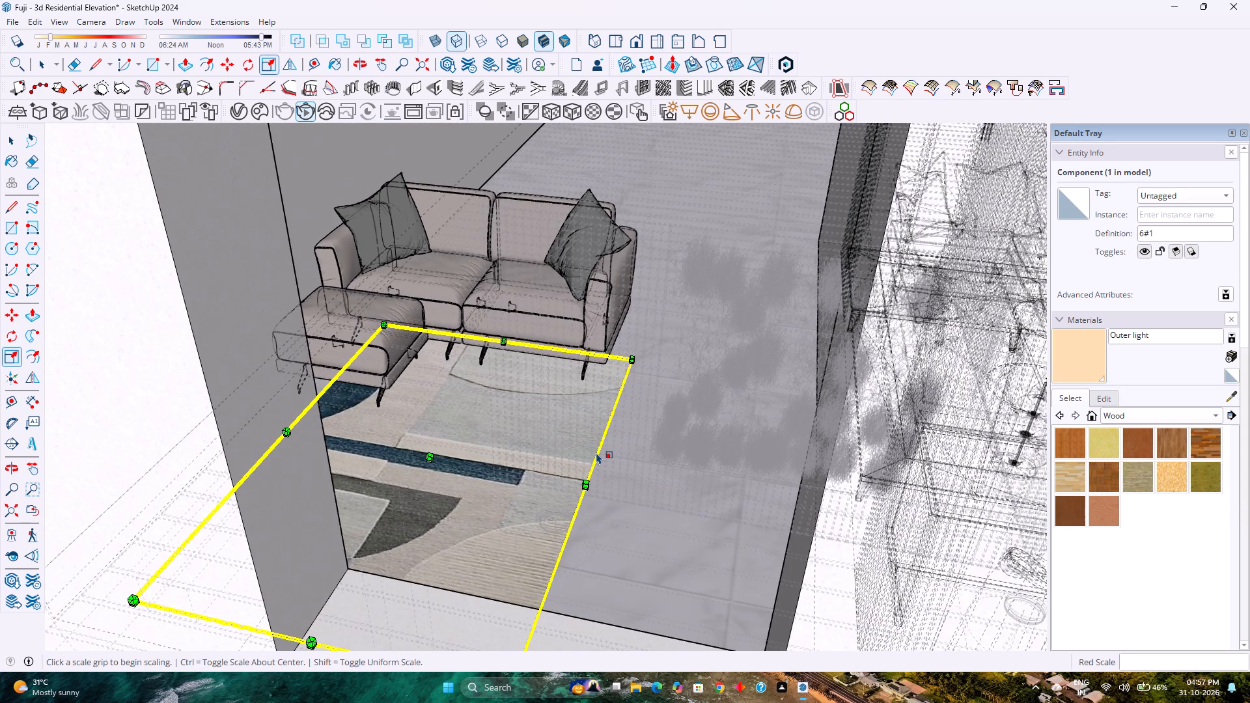
type("mk")
scroll(645, 354, "up", 14)
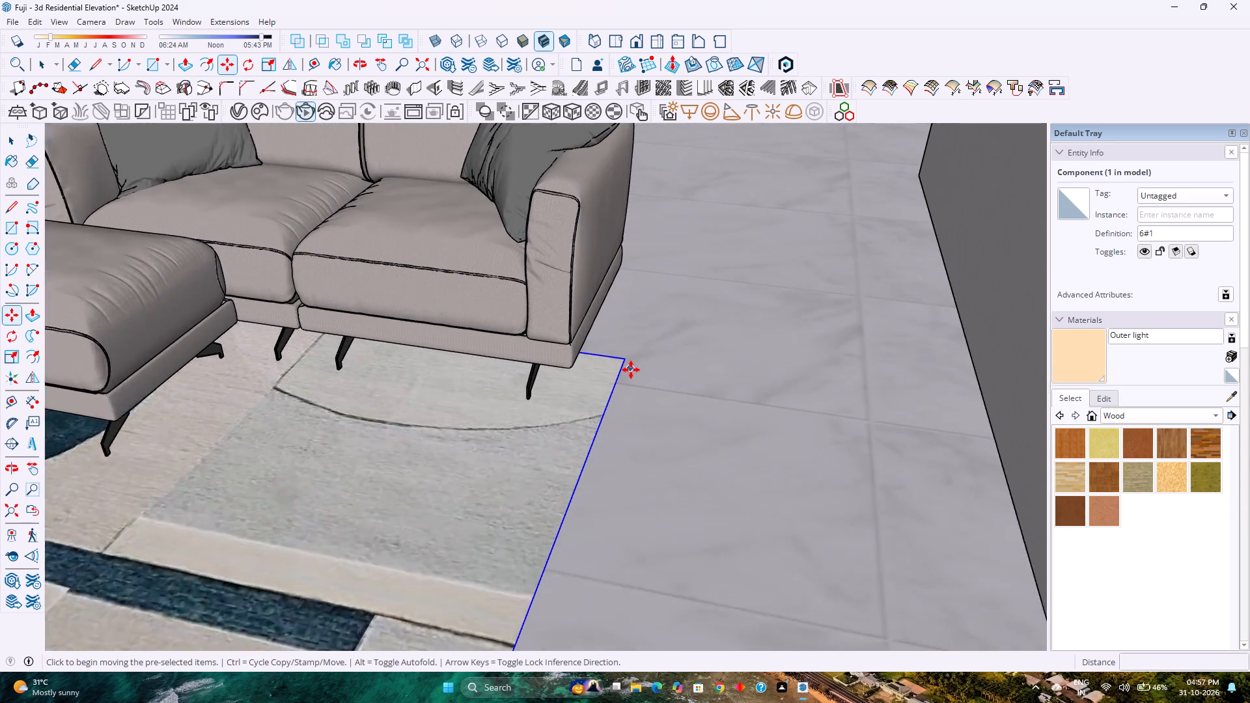
scroll(631, 370, "up", 9)
key("k")
scroll(624, 371, "up", 2)
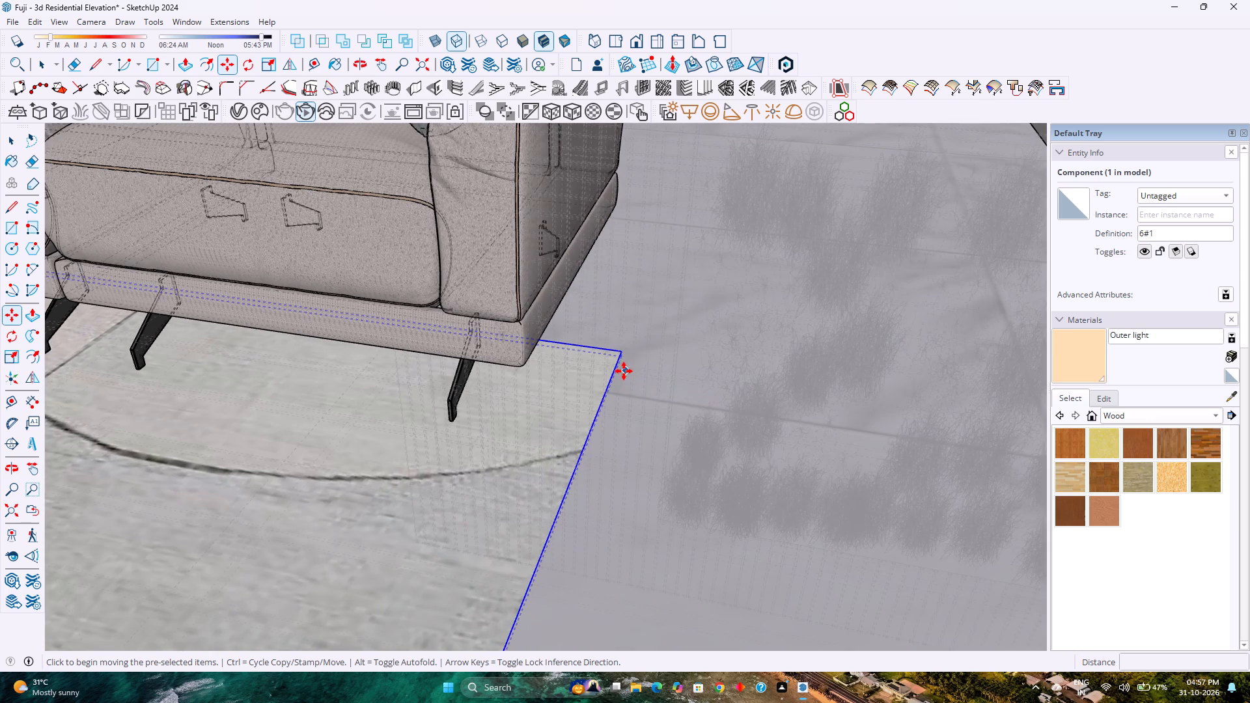
scroll(624, 371, "up", 20)
scroll(624, 371, "up", 9)
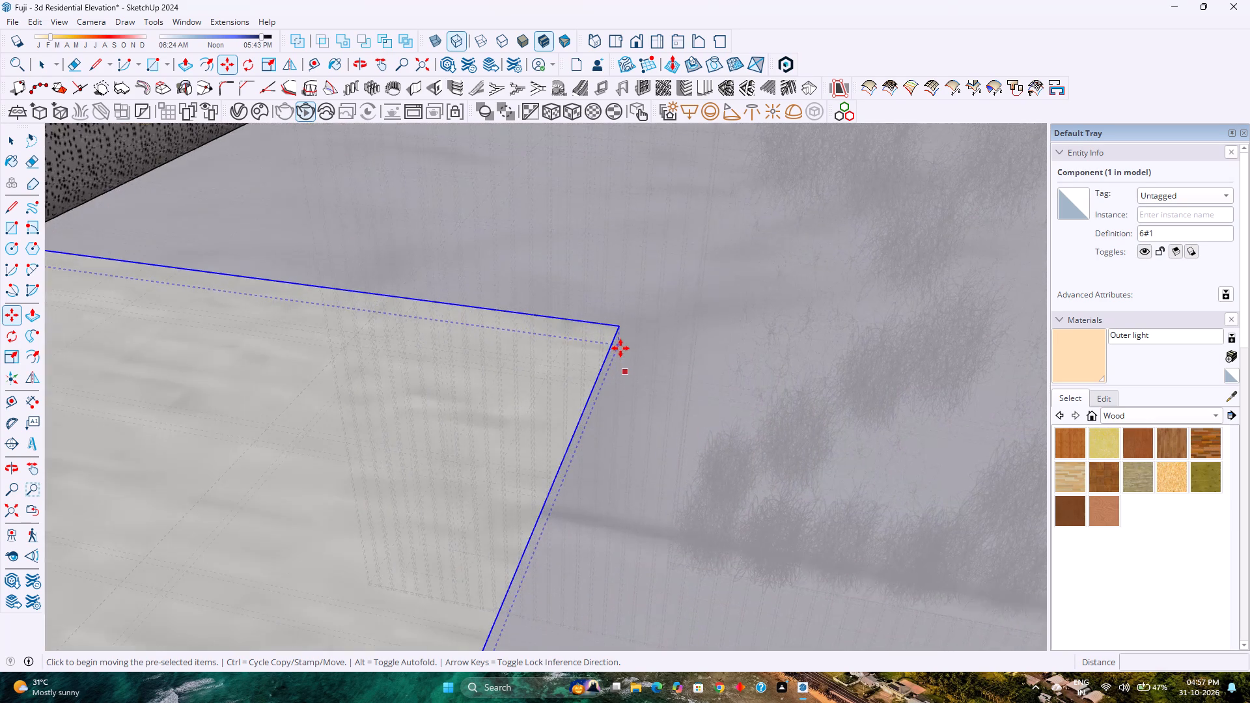
scroll(620, 348, "up", 5)
left_click(616, 342)
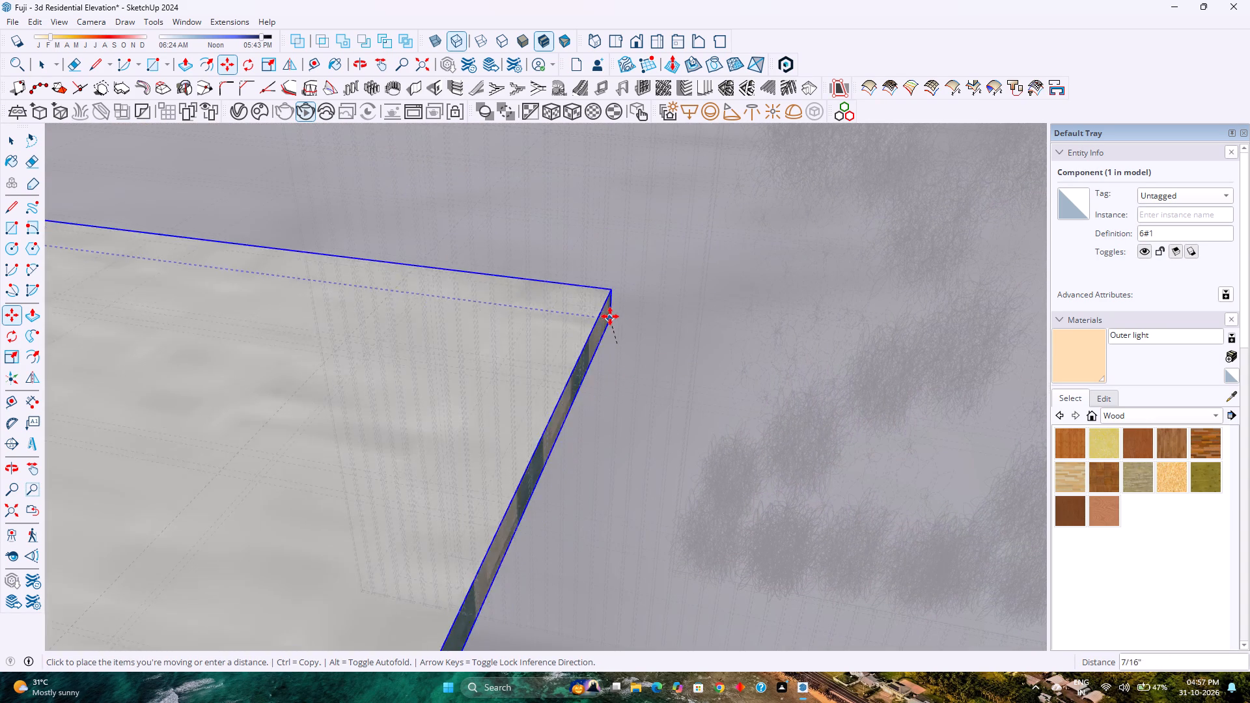
key("Up")
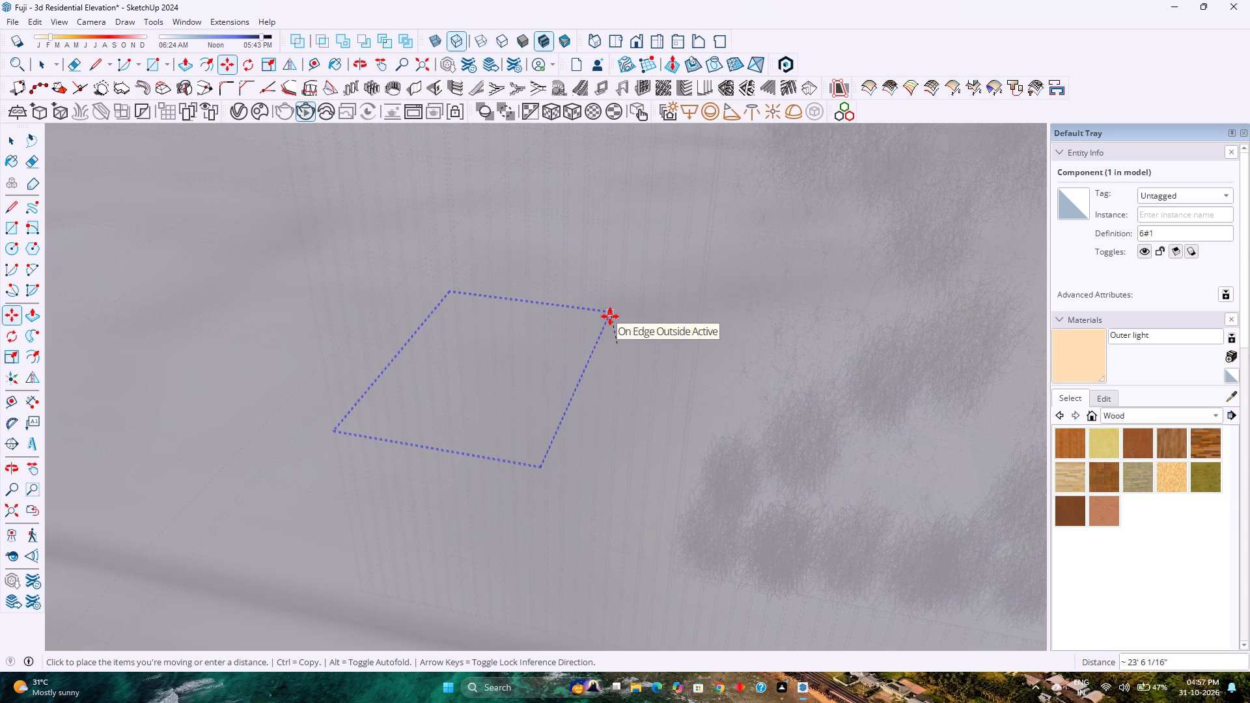
scroll(611, 318, "down", 5)
left_click(611, 318)
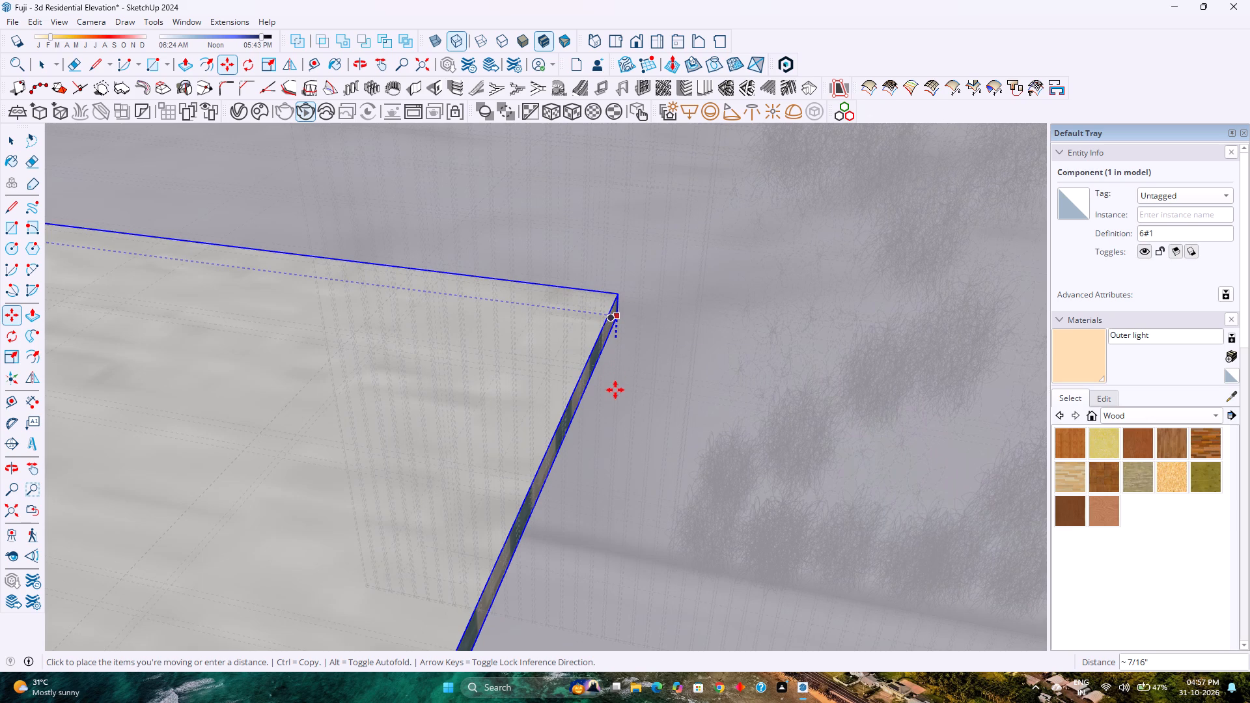
key("k")
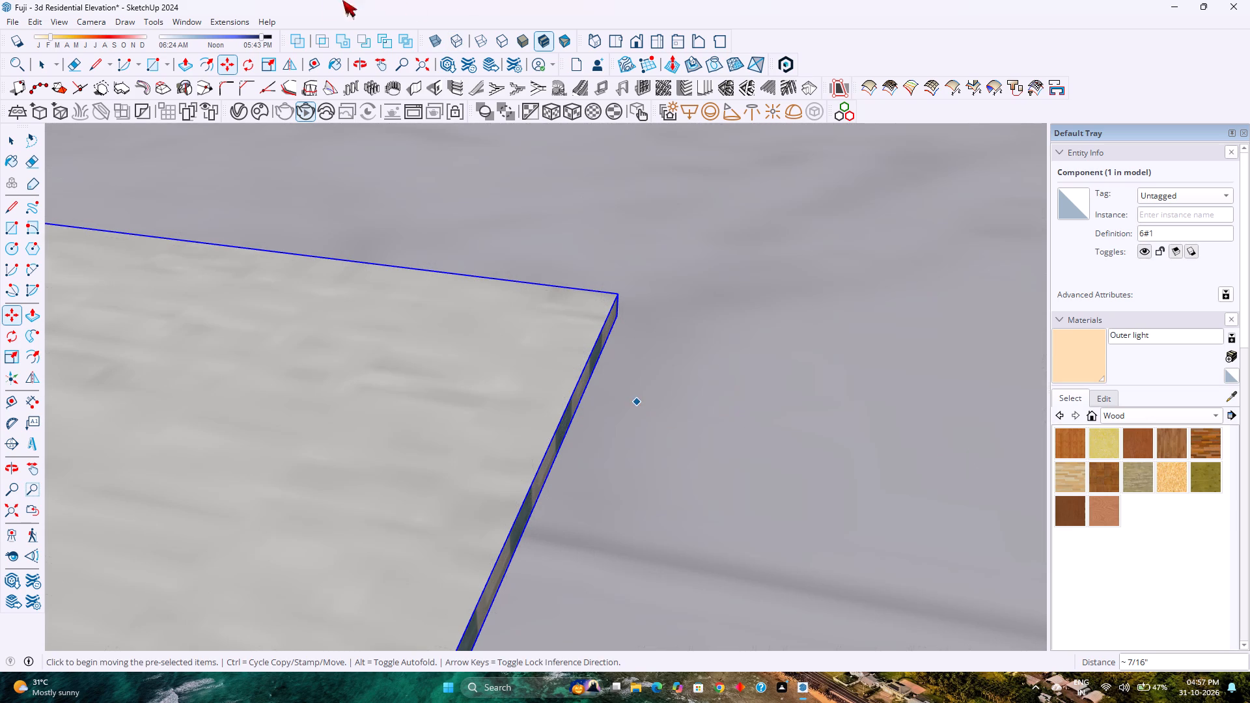
scroll(836, 288, "down", 12)
key("space")
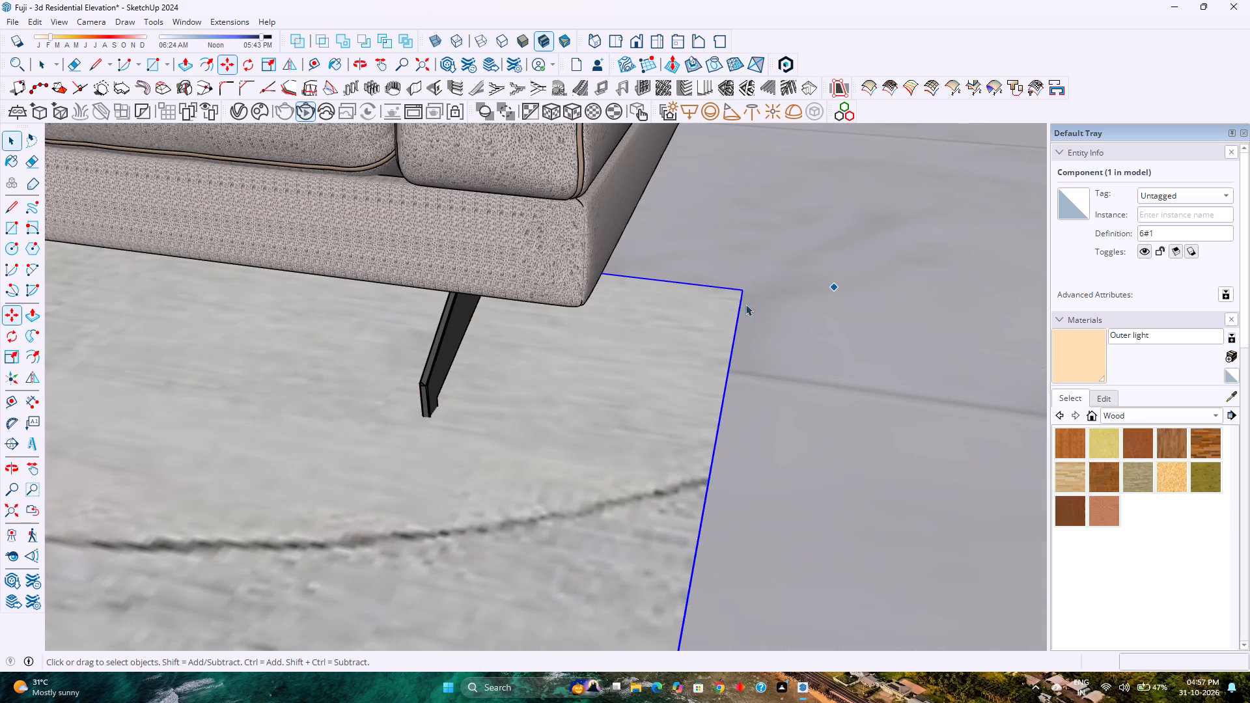
Move the rug by its far corner about 1' 1 7/8" along the green axis, farther under the sofa.
scroll(665, 312, "down", 5)
scroll(665, 312, "down", 18)
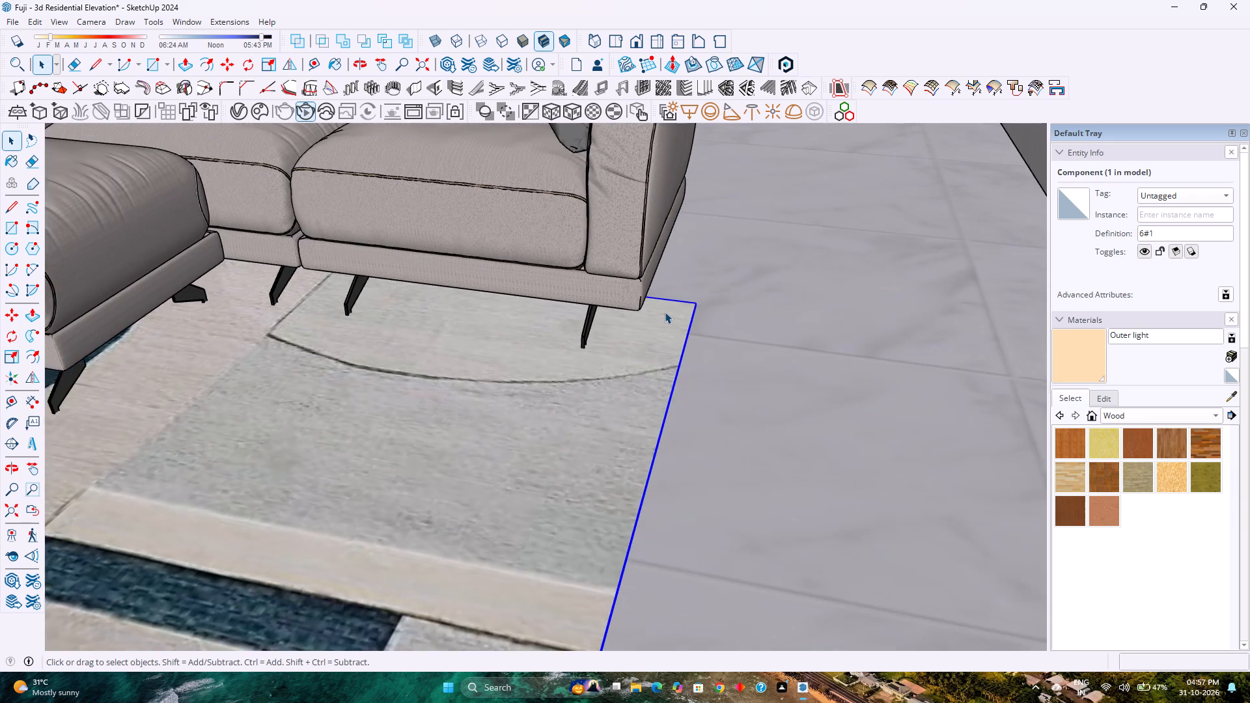
scroll(665, 312, "down", 10)
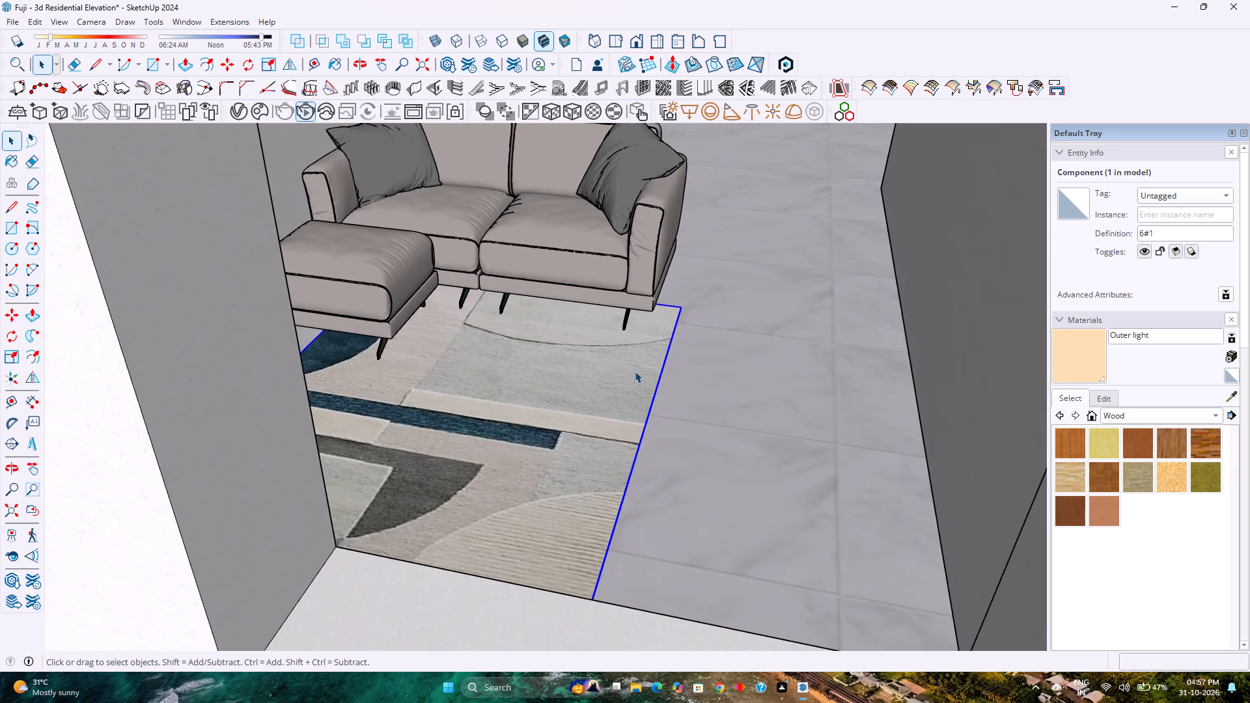
middle_click_drag(641, 367, 768, 318)
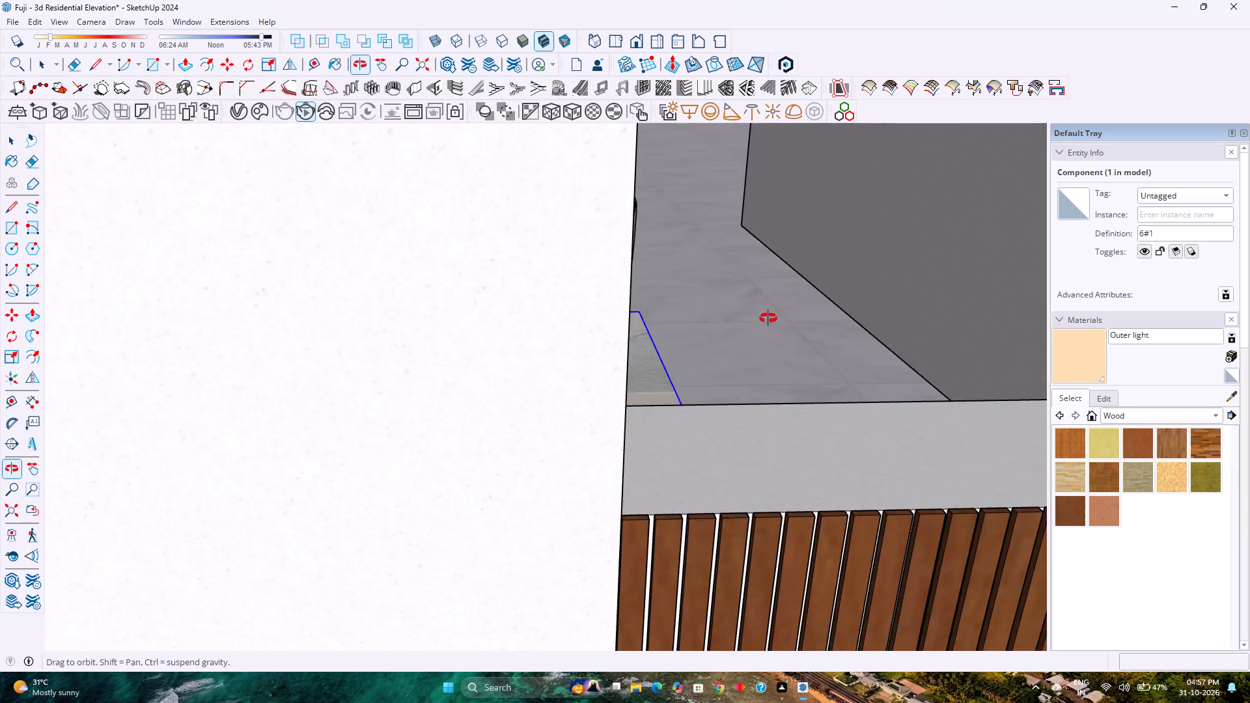
middle_click_drag(768, 318, 723, 348)
scroll(720, 349, "up", 4)
middle_click_drag(720, 349, 632, 393)
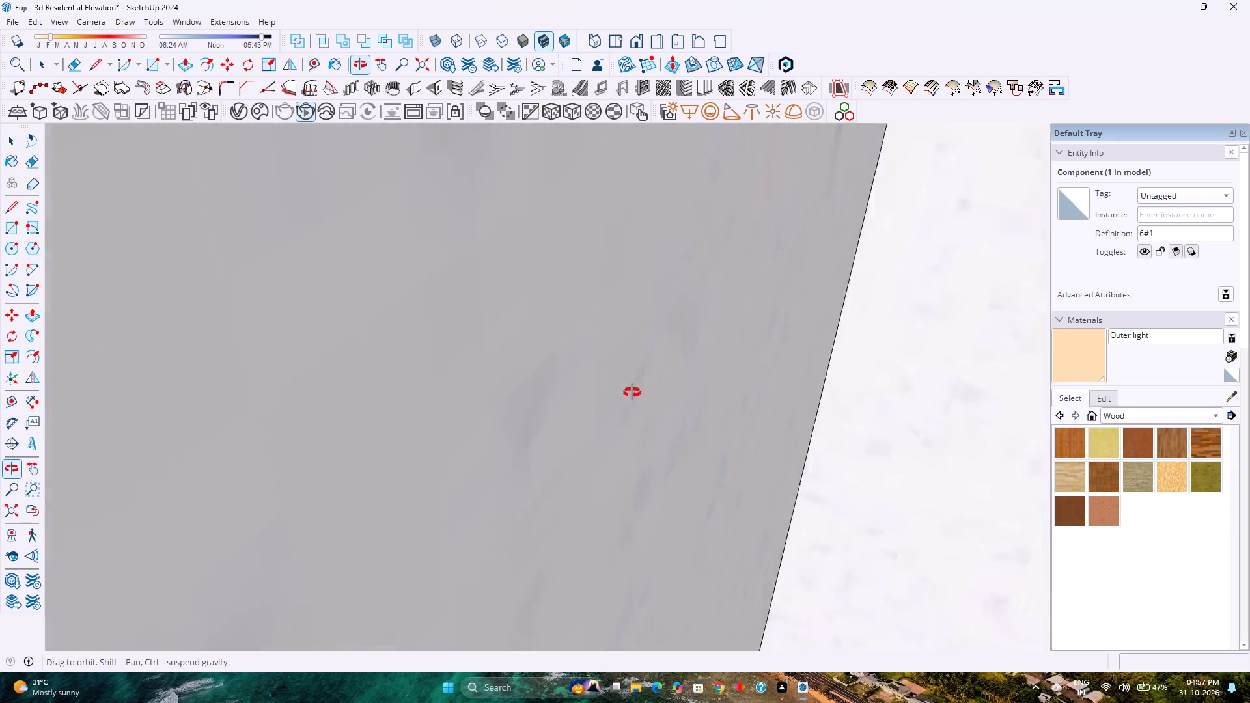
middle_click_drag(632, 393, 650, 386)
middle_click_drag(578, 383, 674, 284)
middle_click(674, 284, "shift")
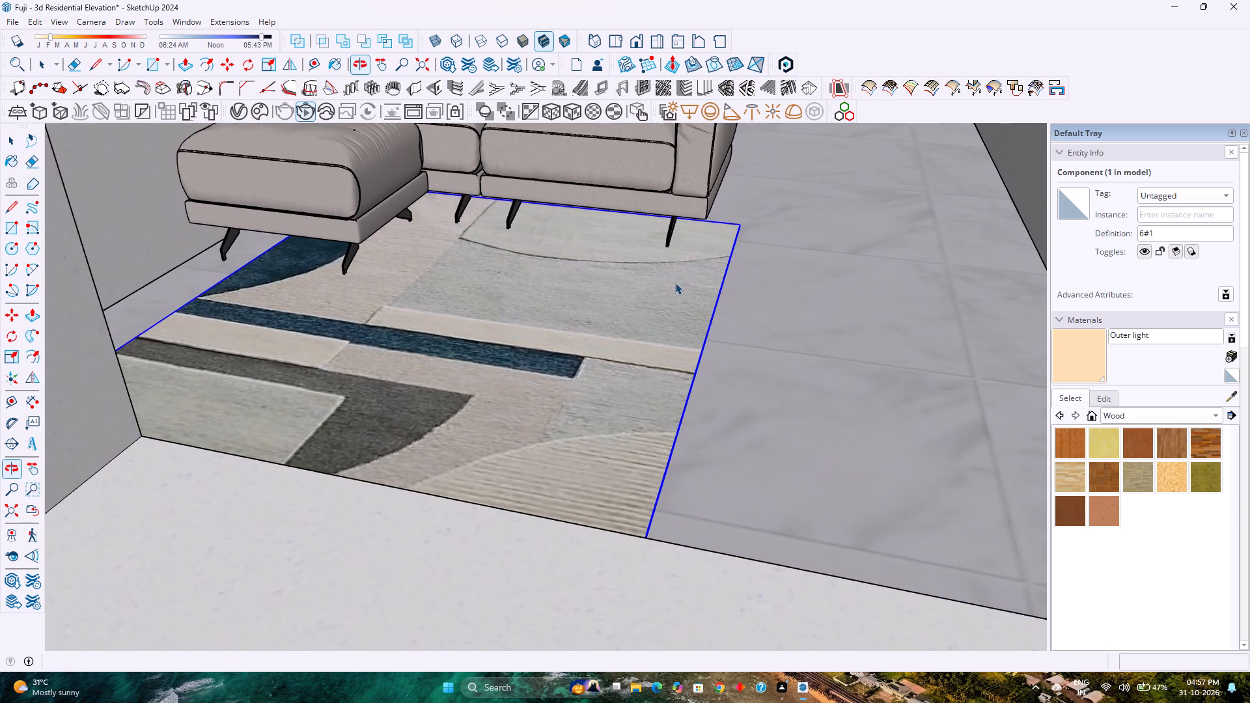
scroll(675, 283, "down", 2)
middle_click_drag(675, 283, 652, 322)
middle_click(652, 322)
scroll(633, 324, "down", 1)
left_click(462, 416)
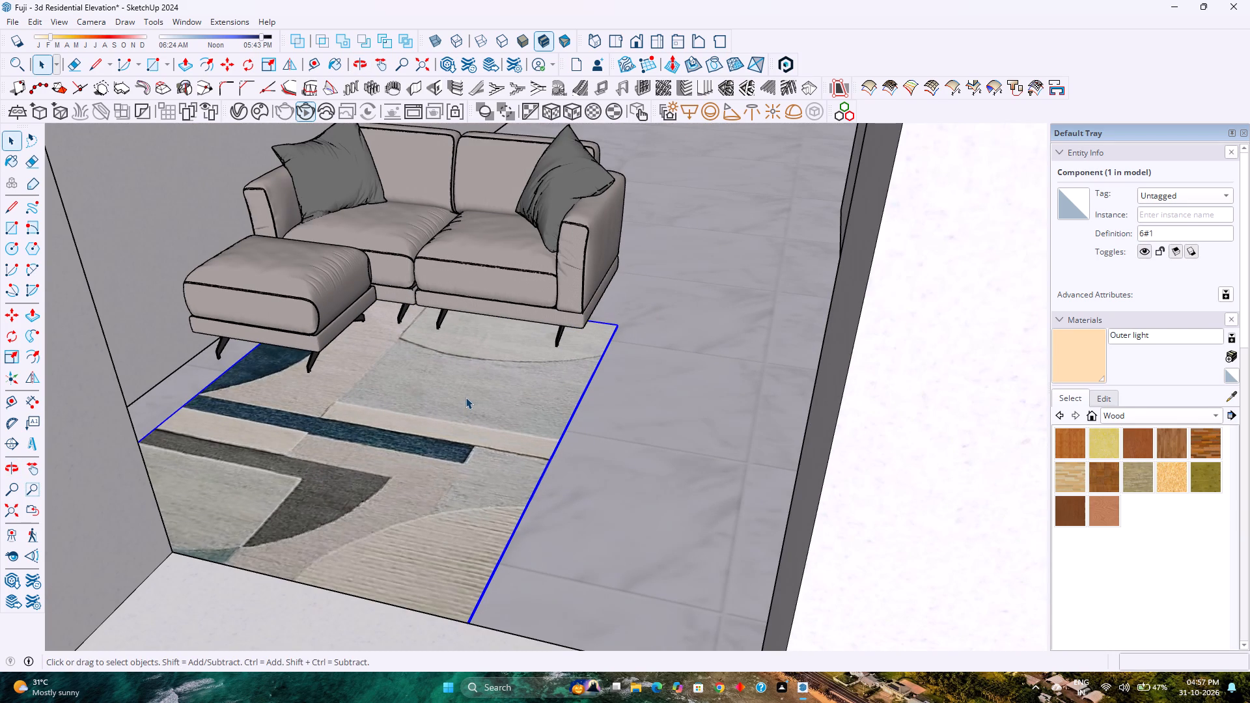
key("m")
left_click(617, 324)
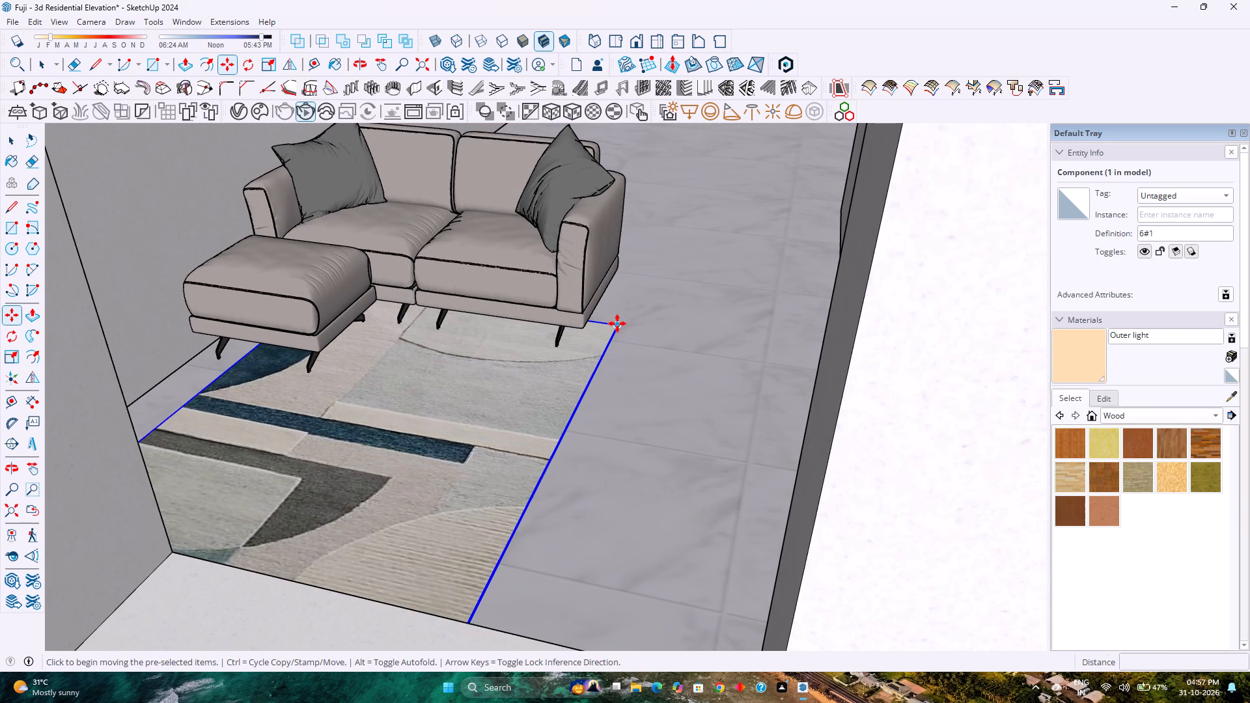
left_click(632, 294)
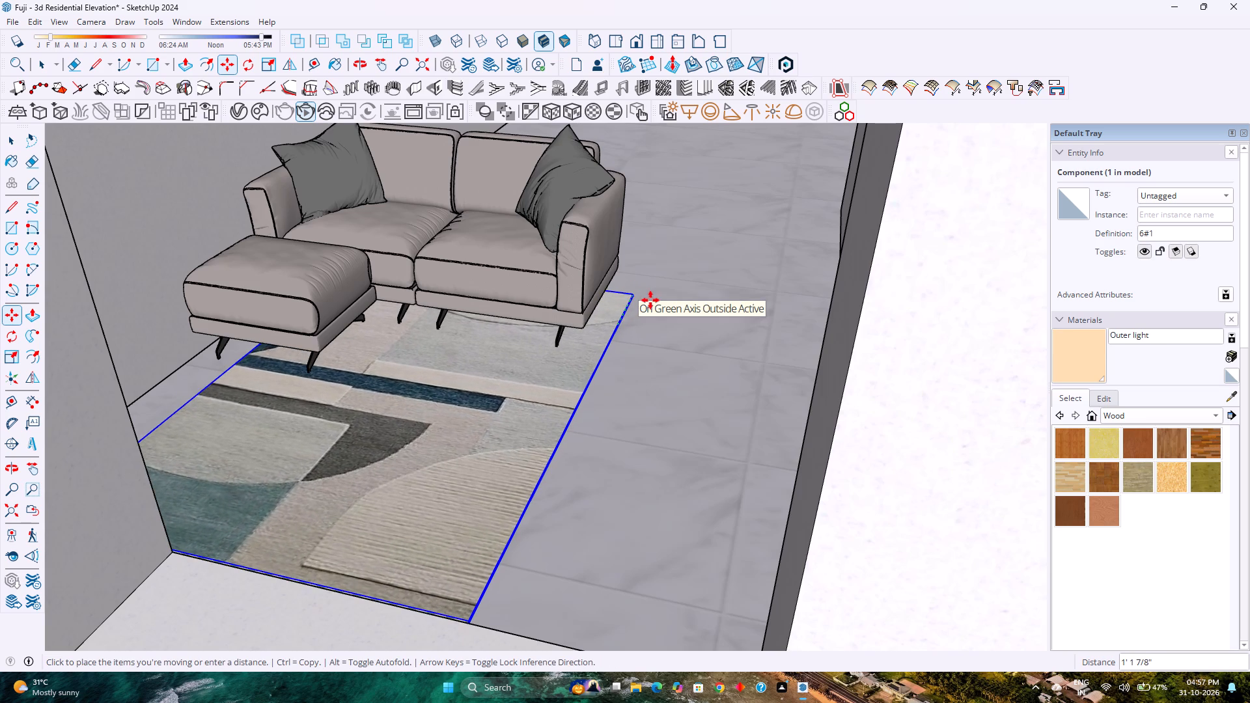
Move the rug by its far corner 9" along the red axis toward the side wall next to the ottoman.
left_click(632, 296)
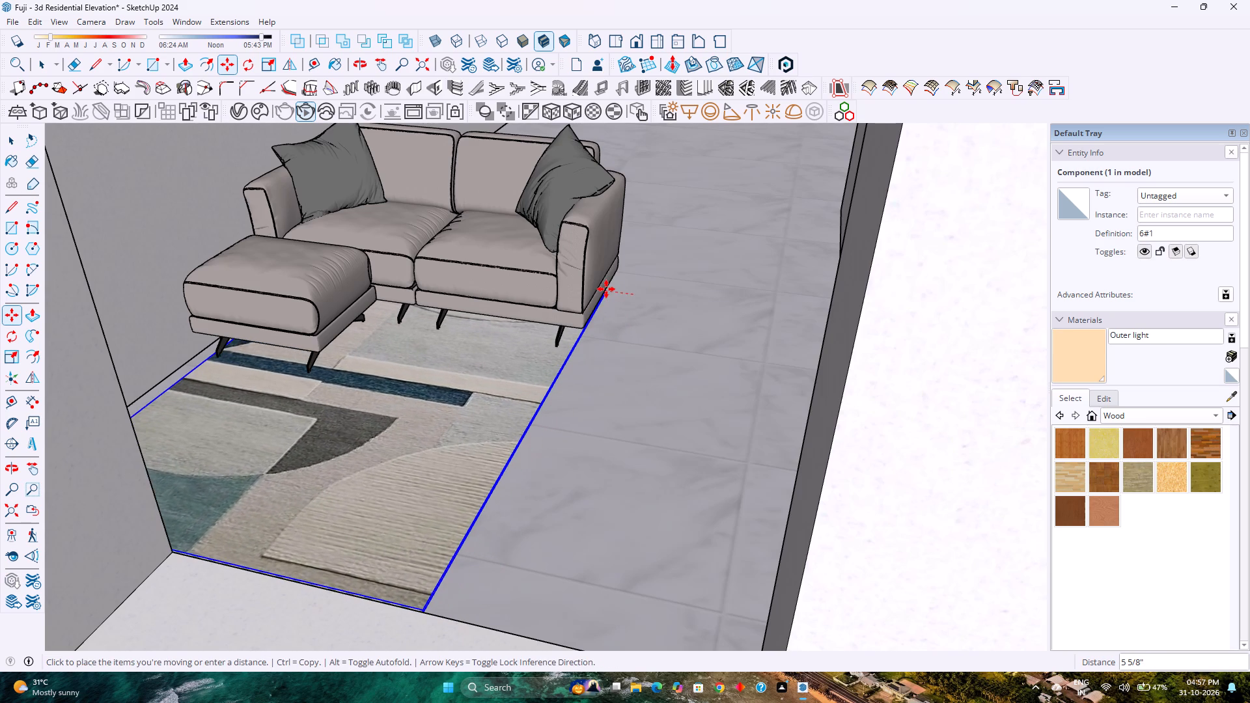
key("Right")
key("6")
key("Return")
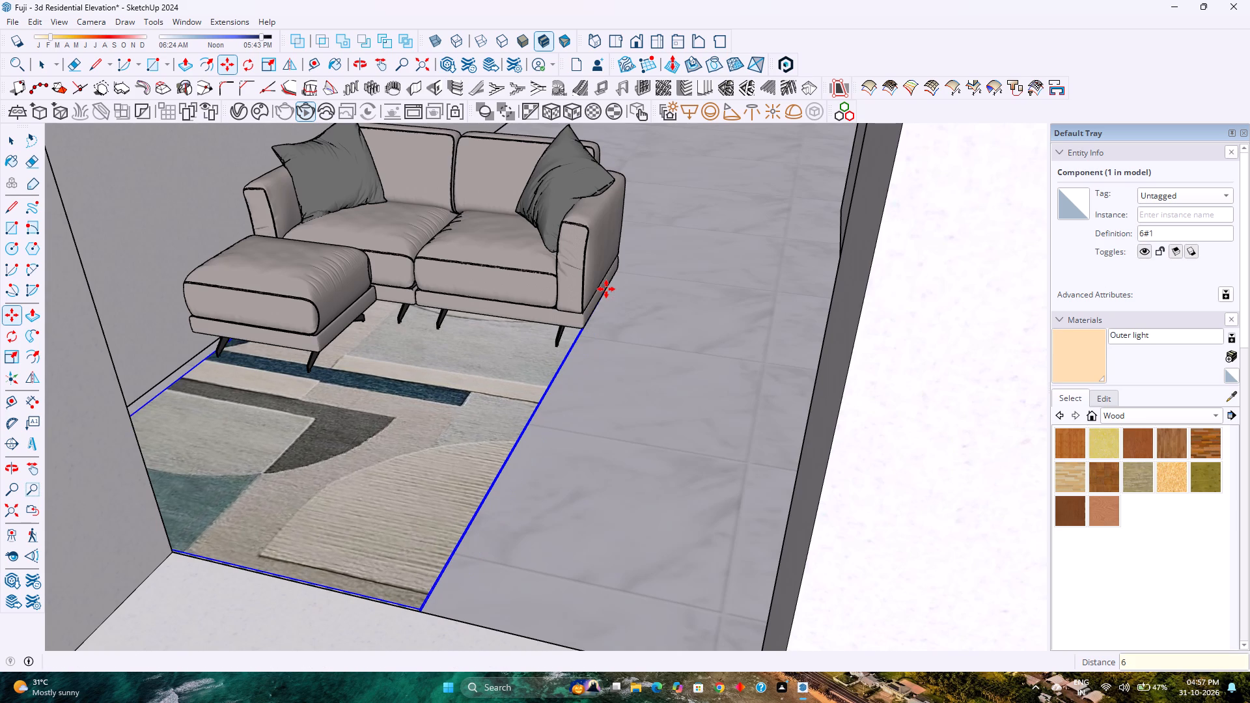
type("11")
key("Return")
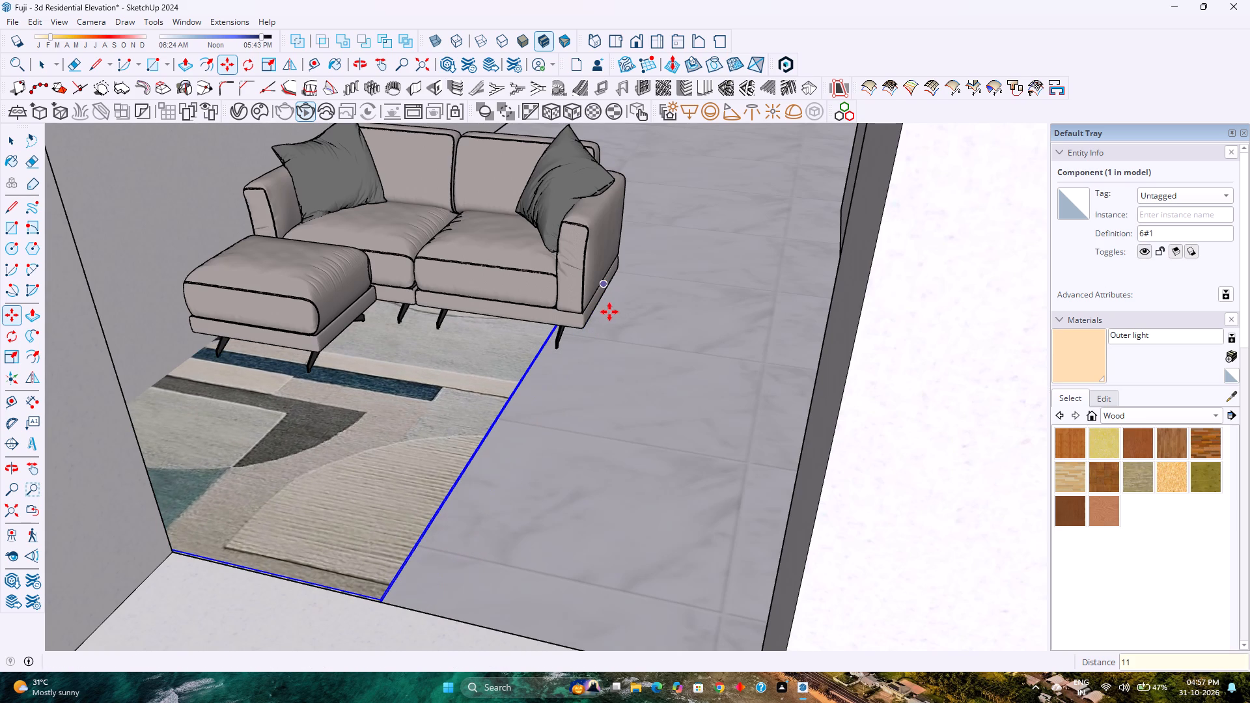
key("9")
key("Return")
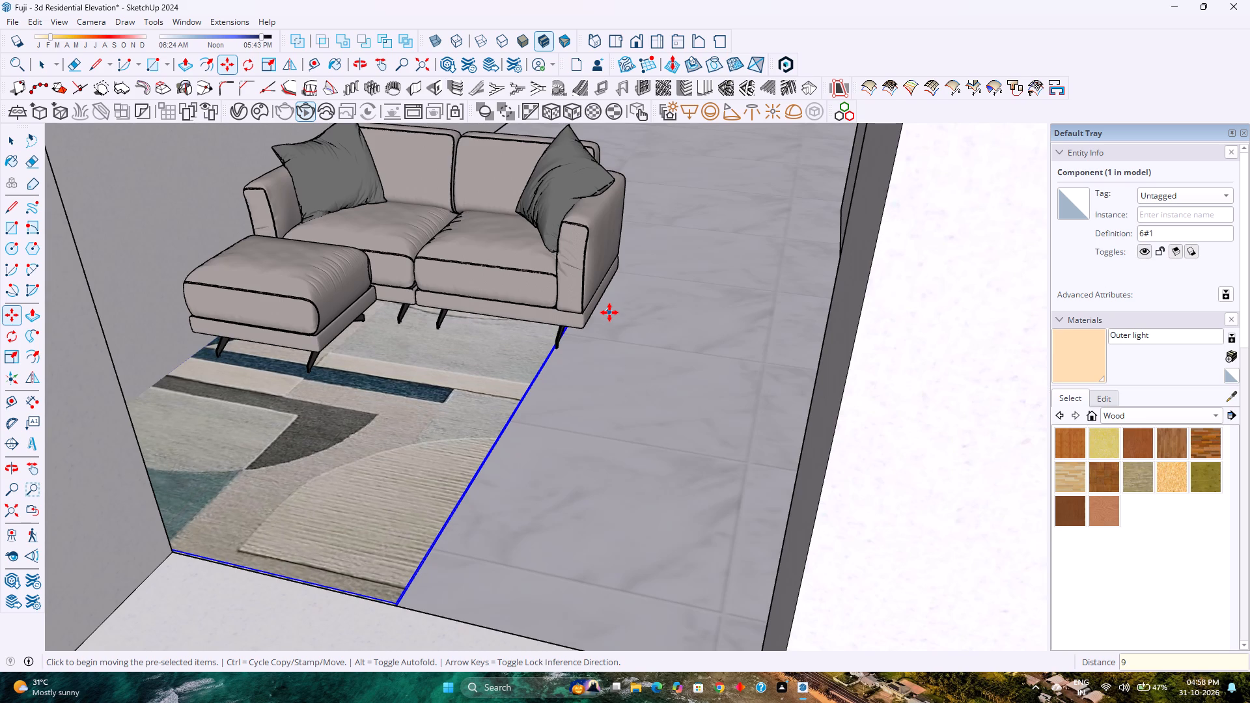
Change the rug's last move toward the side wall to 8" along the red axis and clear the selection.
scroll(609, 312, "down", 3)
scroll(609, 312, "up", 3)
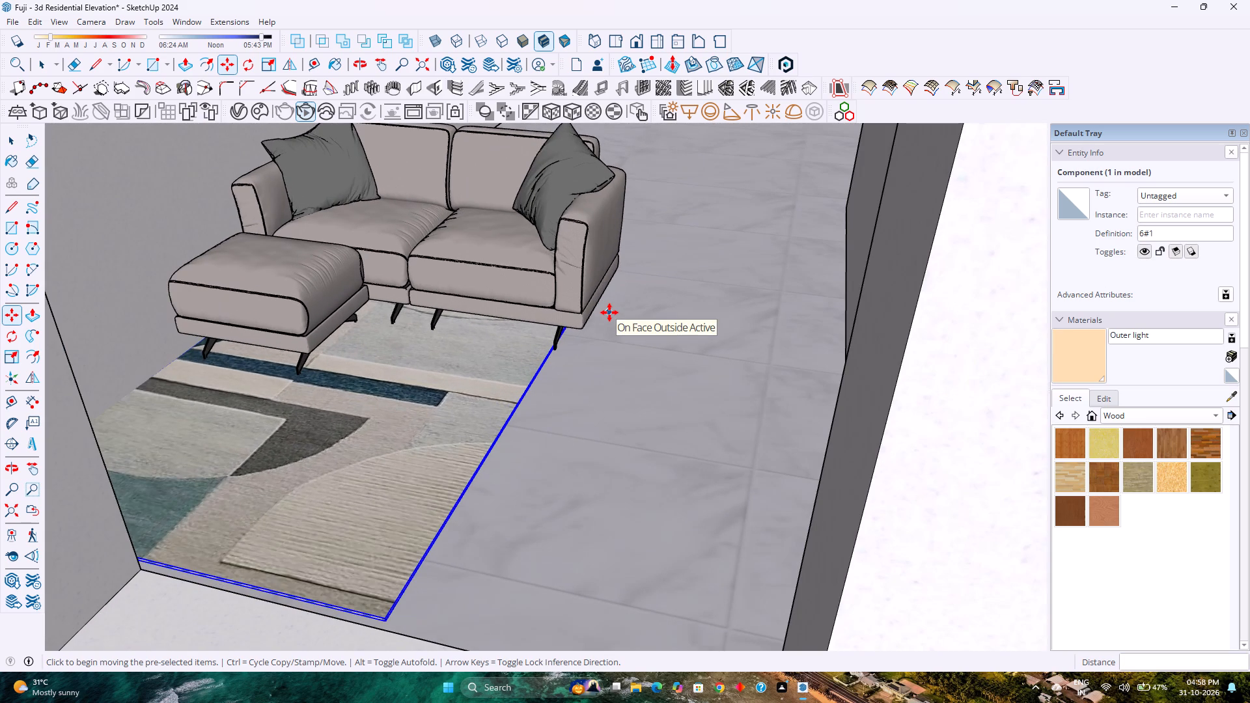
key("8")
key("Return")
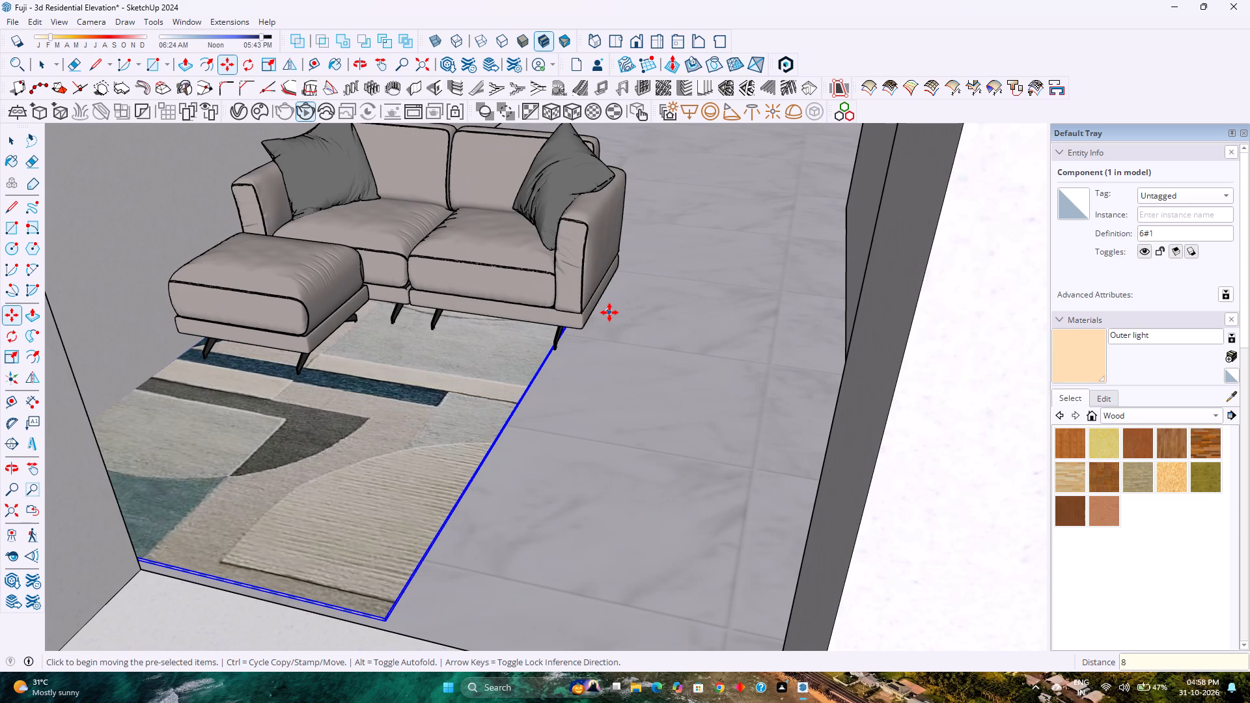
key("space")
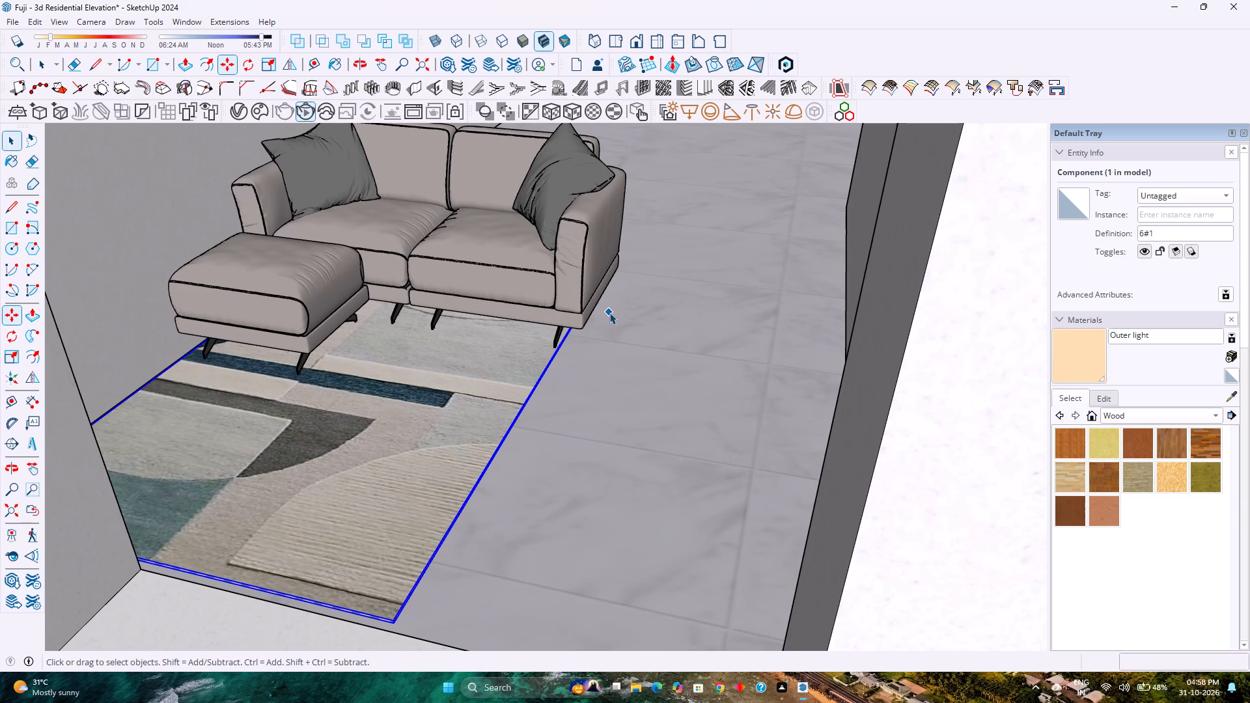
scroll(609, 312, "down", 2)
key("Escape")
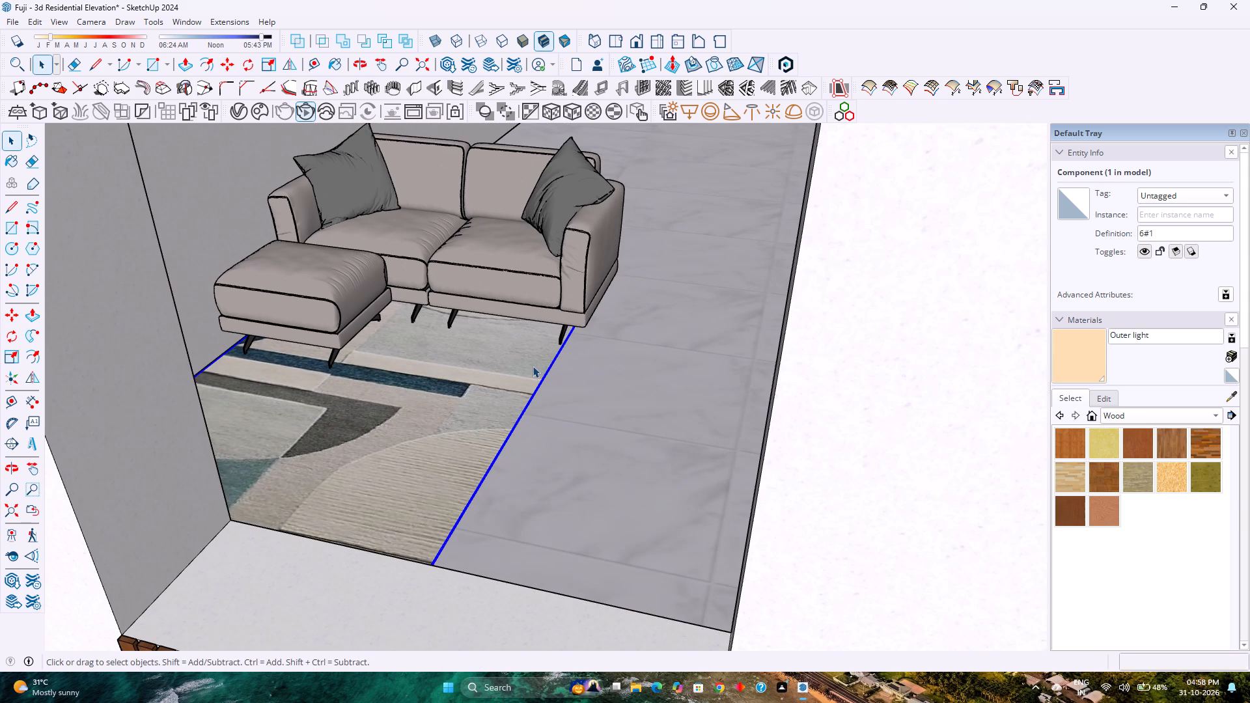
scroll(527, 371, "up", 2)
scroll(527, 371, "down", 1)
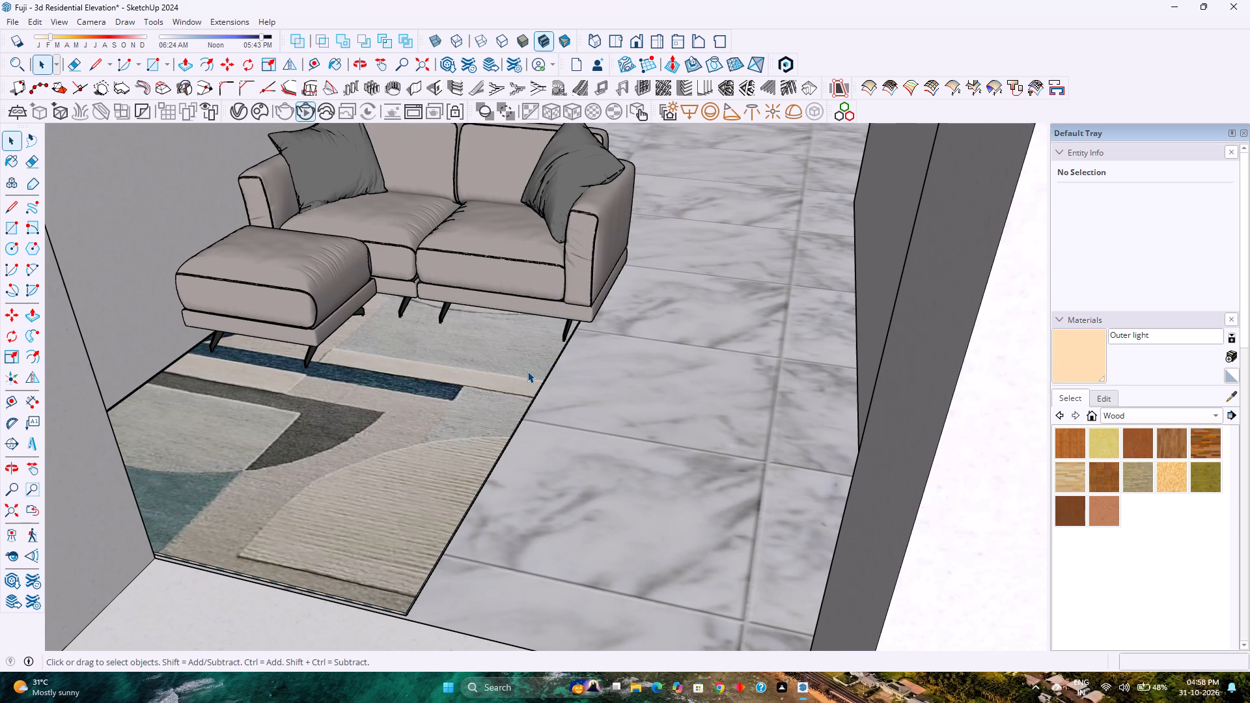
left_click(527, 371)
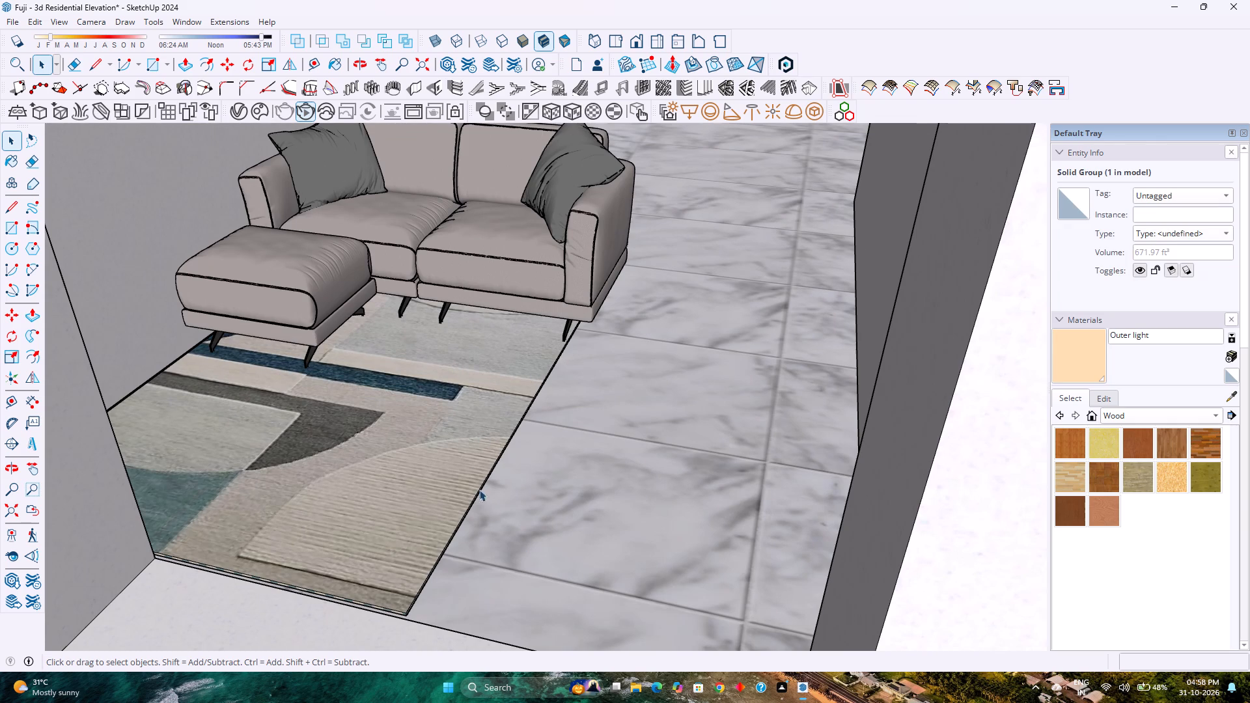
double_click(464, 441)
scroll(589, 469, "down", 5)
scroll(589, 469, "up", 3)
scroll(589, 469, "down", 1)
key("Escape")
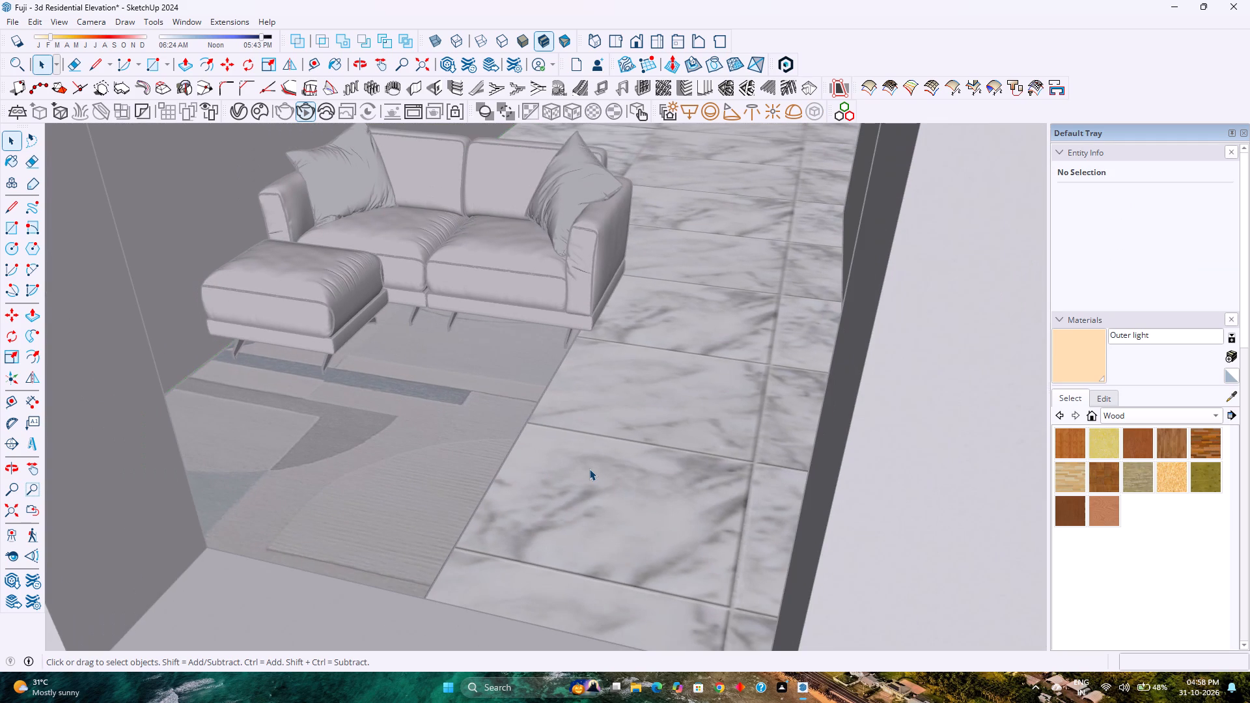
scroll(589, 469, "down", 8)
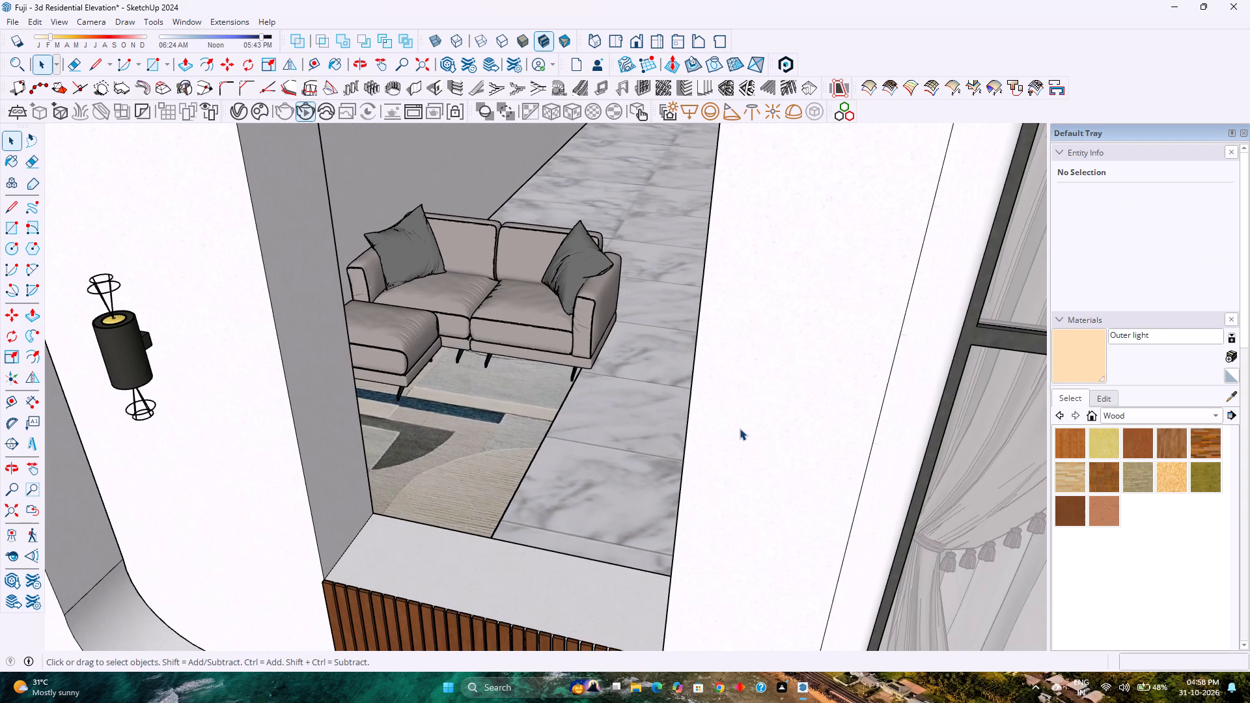
Move the rug by its long edge 10" along the red axis, away from the side wall next to the ottoman.
double_click(740, 428)
scroll(738, 428, "up", 2)
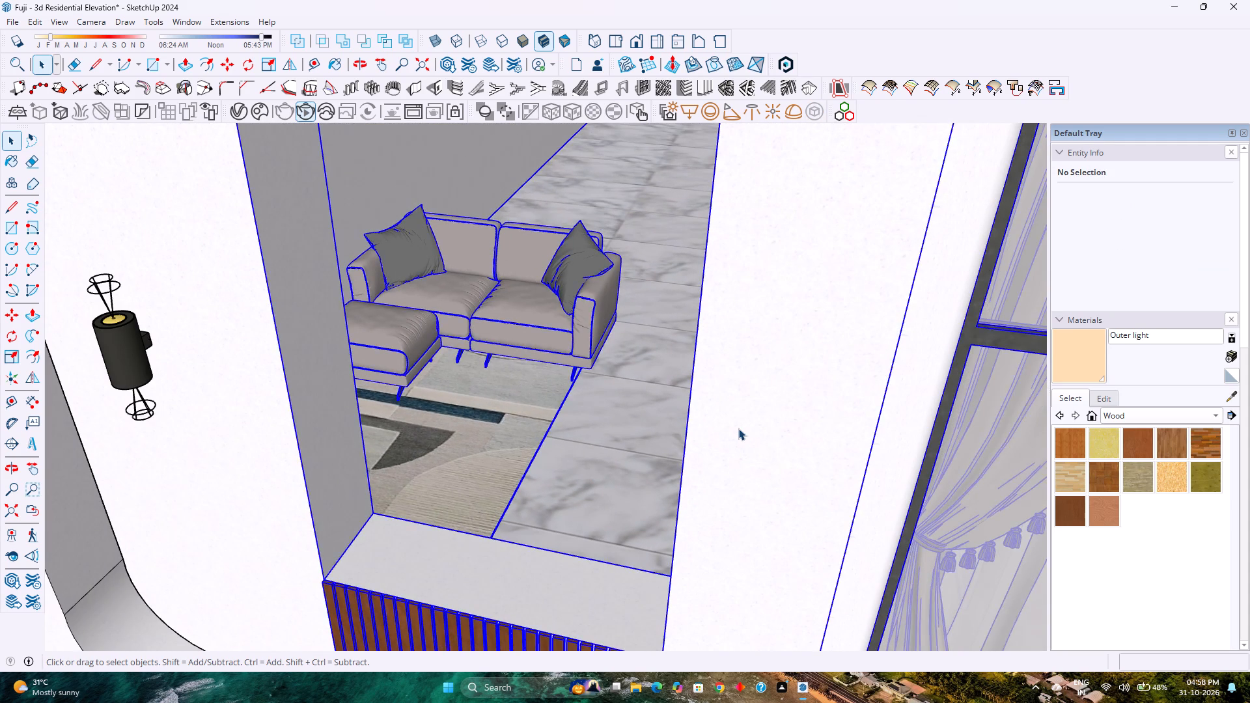
scroll(738, 428, "up", 1)
left_click(541, 413)
scroll(541, 413, "up", 7)
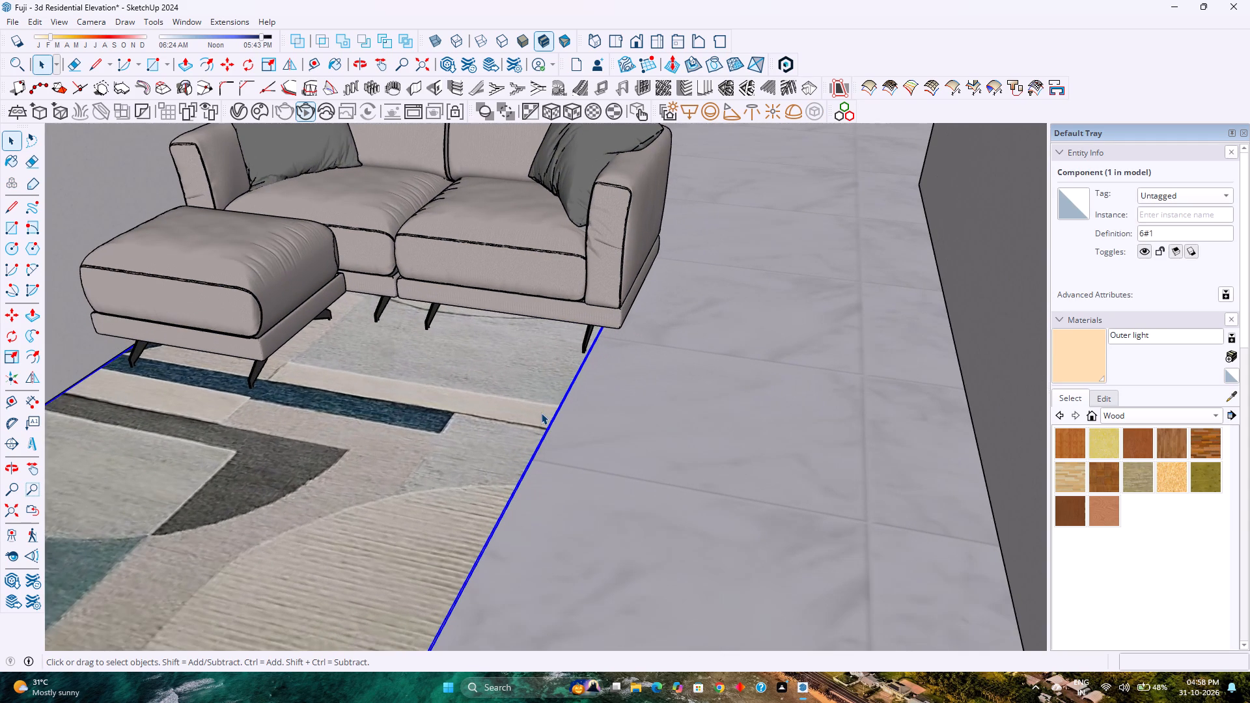
key("m")
left_click(552, 414)
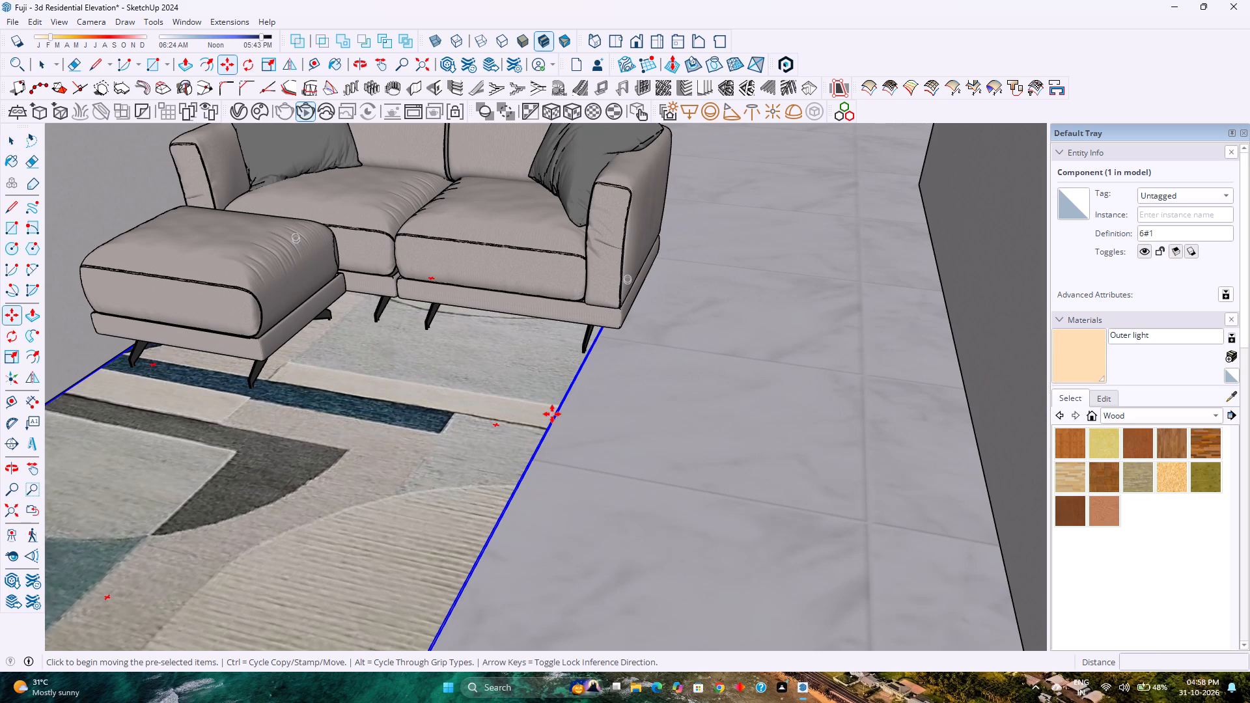
key("Right")
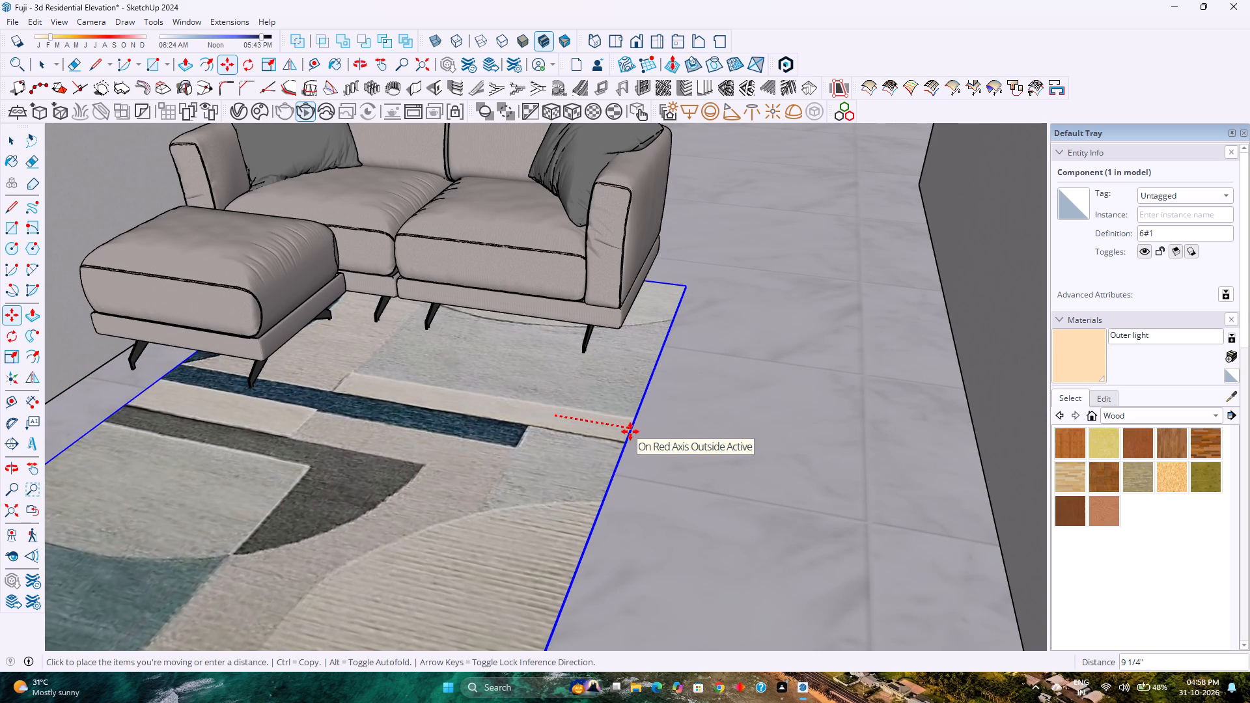
type("10")
key("Return")
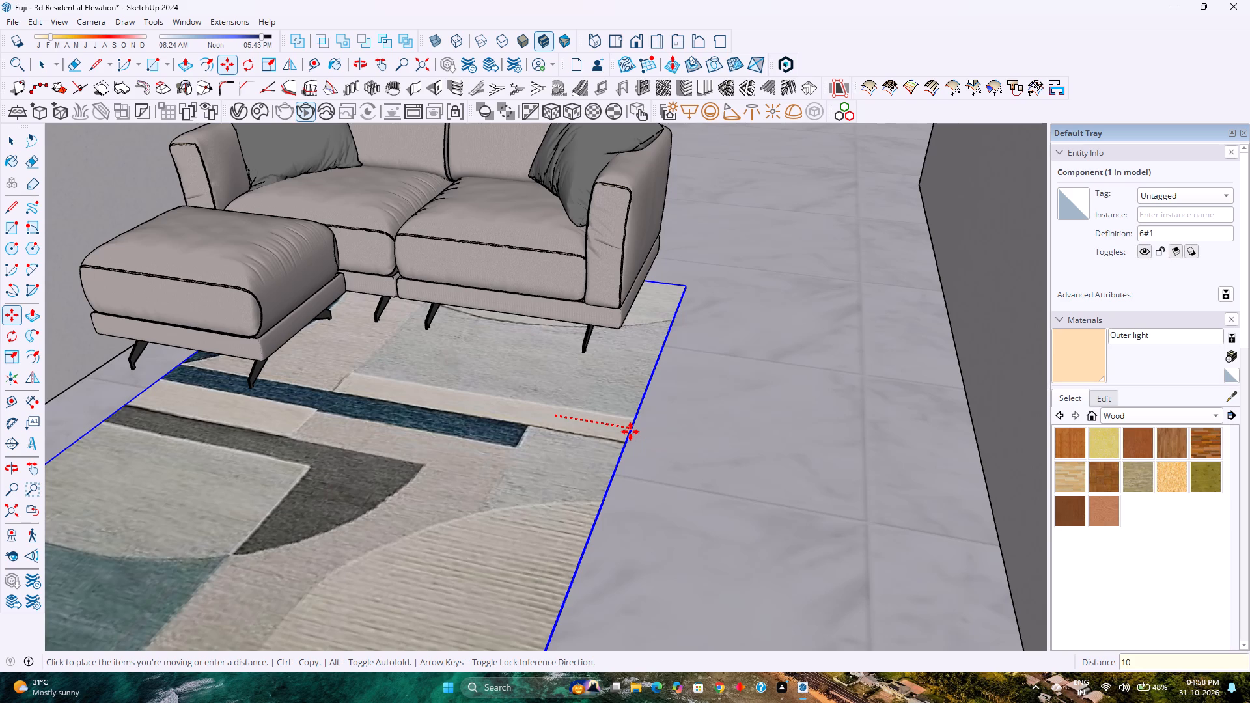
Examine the sofa and rug placement through the narrow facade window from several outside angles.
scroll(630, 432, "down", 8)
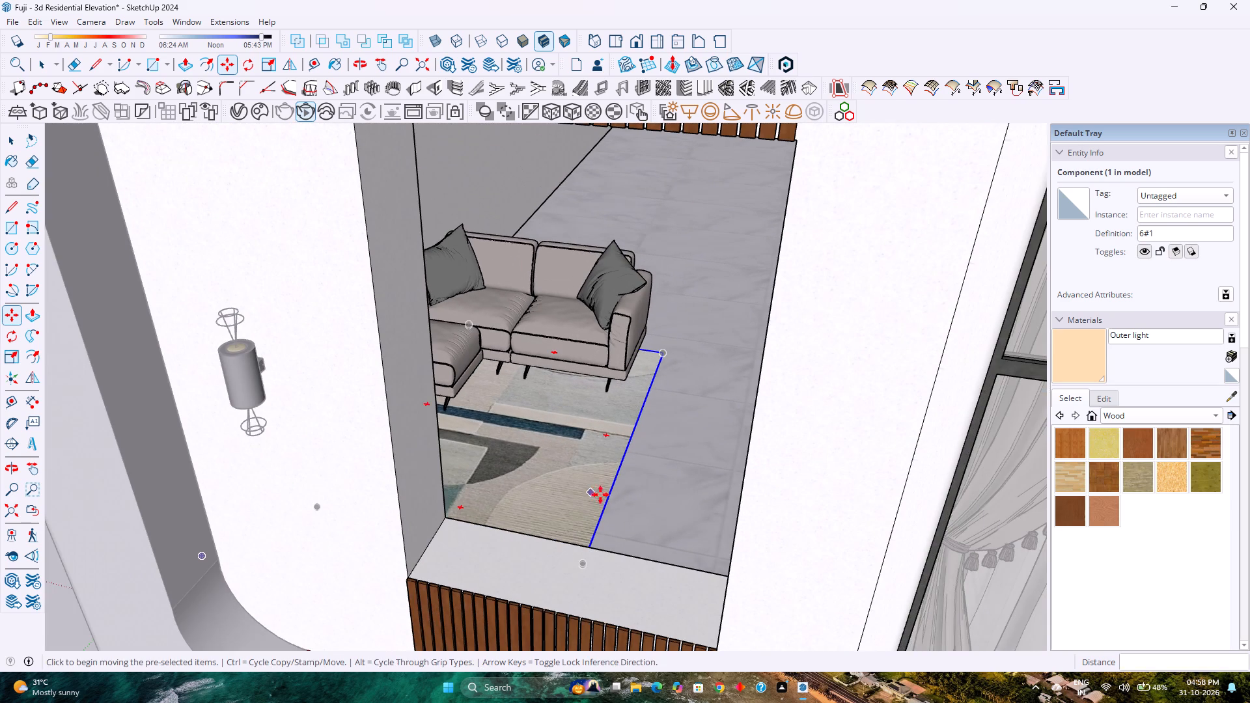
scroll(770, 488, "down", 4)
middle_click(649, 494)
middle_click(660, 493)
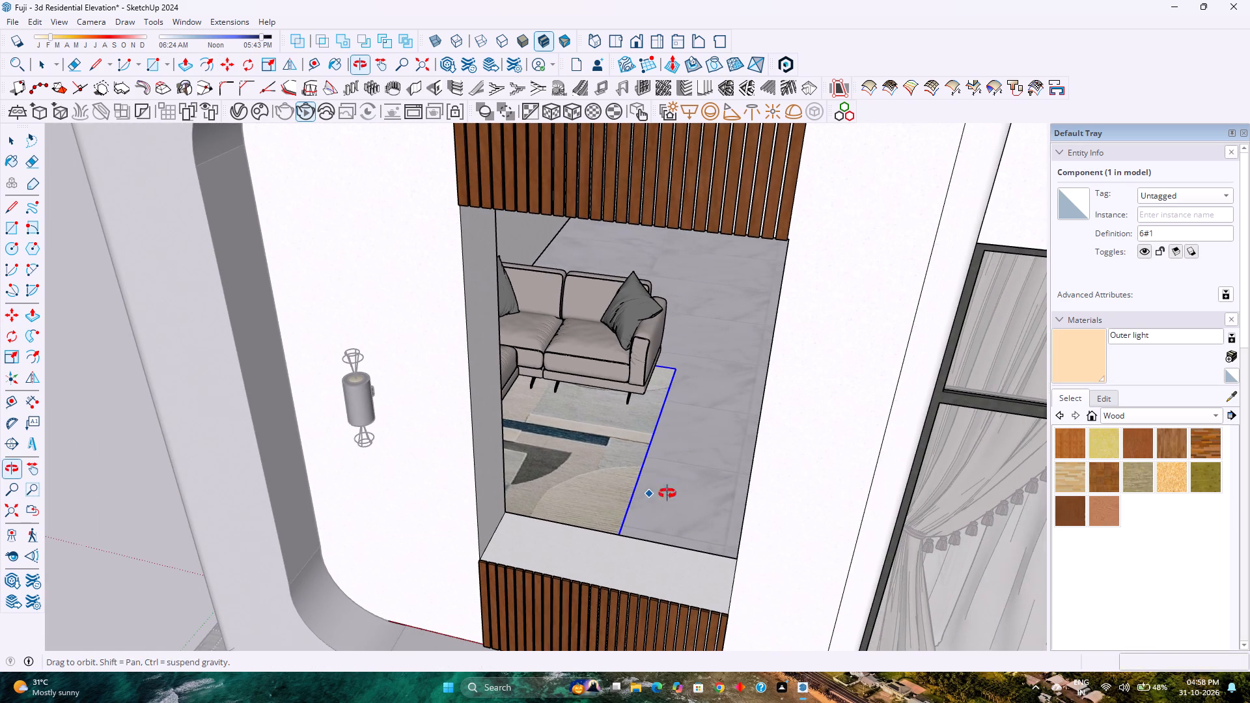
middle_click_drag(751, 481, 858, 411)
middle_click(858, 411)
scroll(854, 407, "down", 5)
scroll(741, 506, "down", 5)
scroll(740, 506, "up", 3)
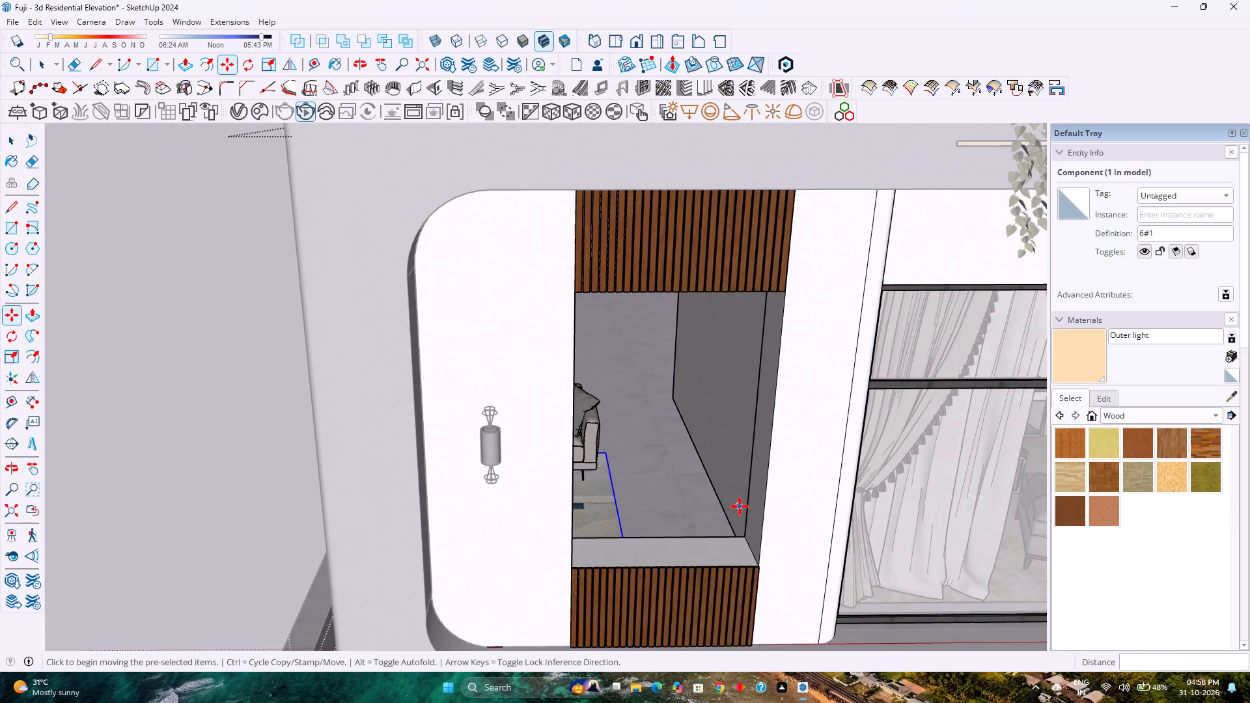
scroll(740, 506, "down", 3)
scroll(734, 492, "up", 1)
key("space")
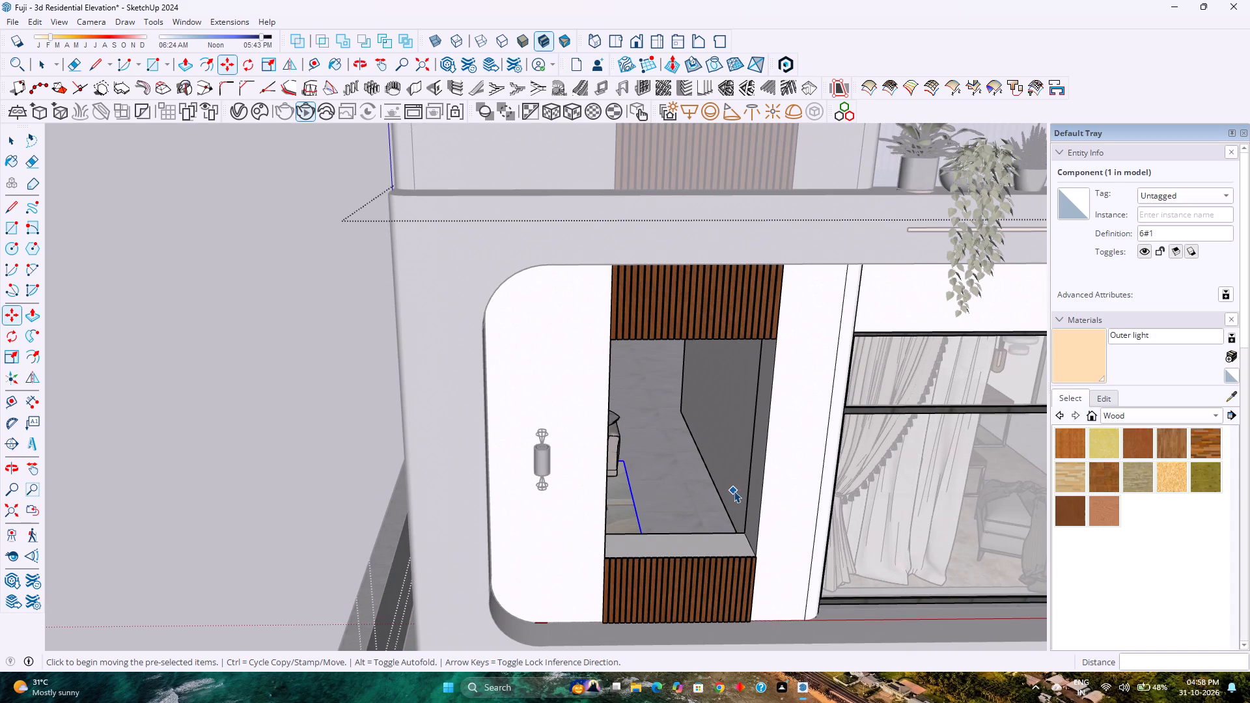
middle_click(722, 502)
middle_click_drag(722, 502, 734, 509)
middle_click_drag(738, 509, 777, 513)
scroll(655, 451, "down", 4)
scroll(469, 438, "up", 2)
middle_click_drag(469, 438, 229, 460)
middle_click(229, 460)
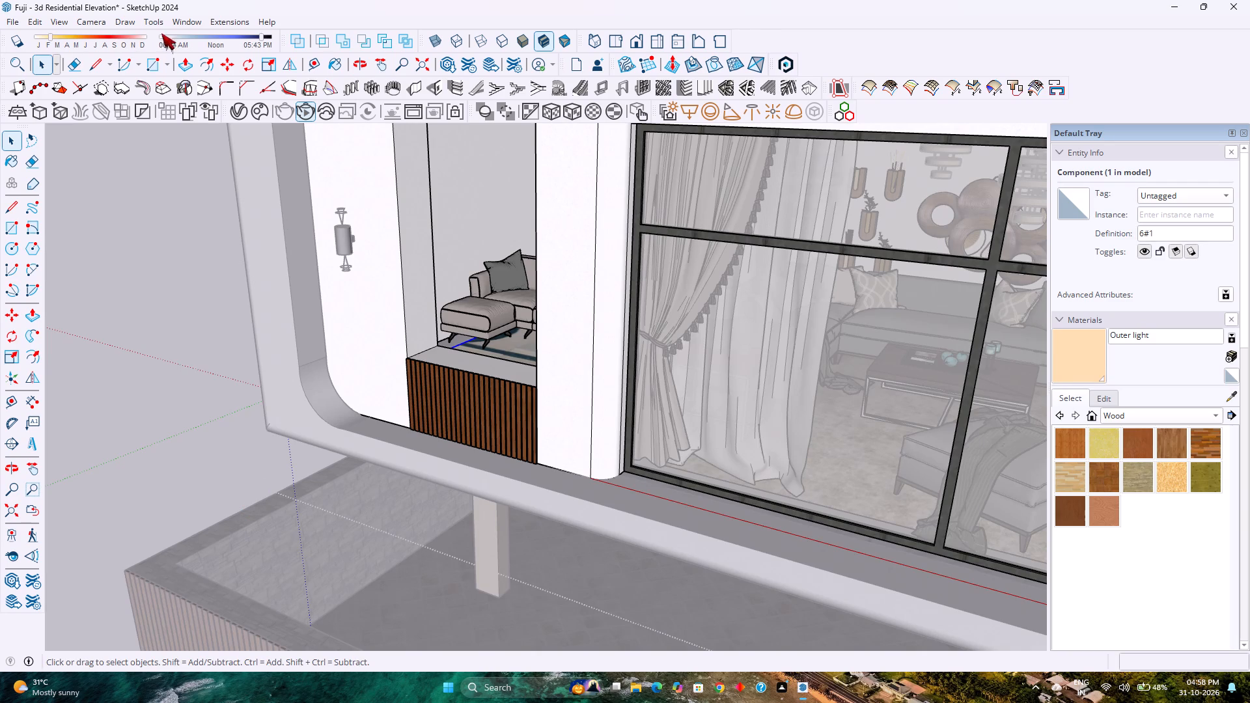
Open 3D Warehouse and search the models for "Interior plants".
left_click(184, 22)
left_click(210, 122)
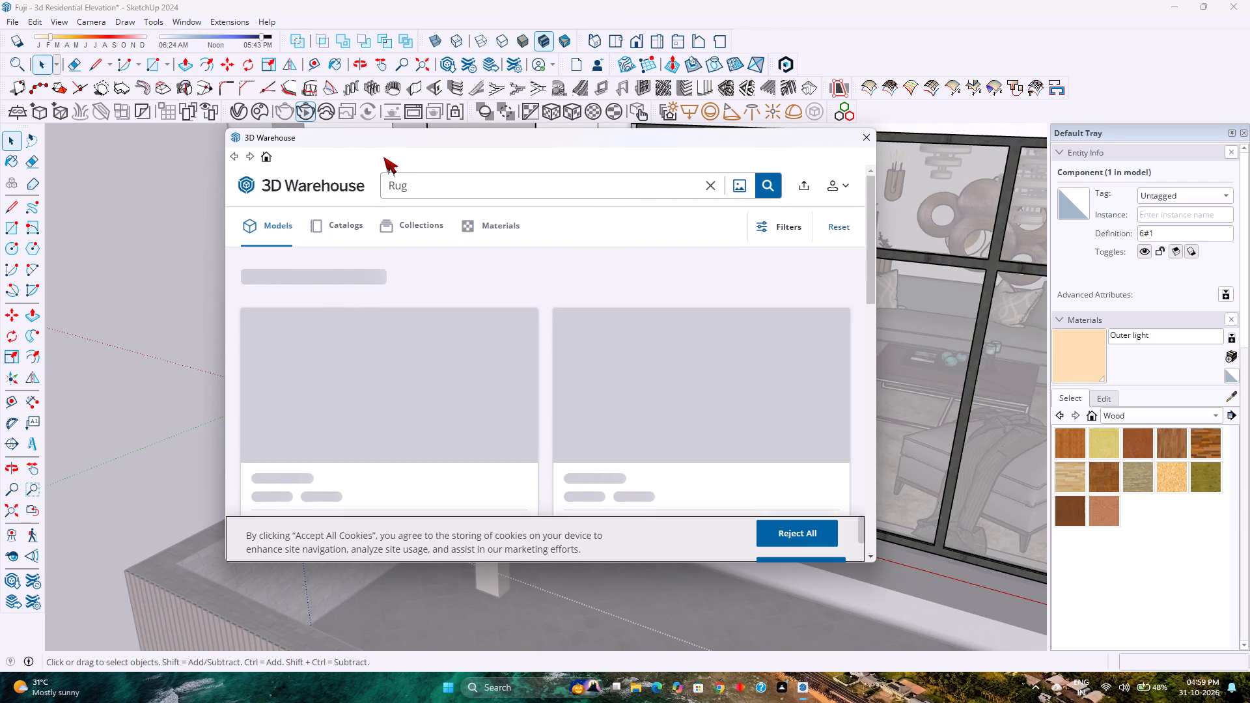
left_click(714, 184)
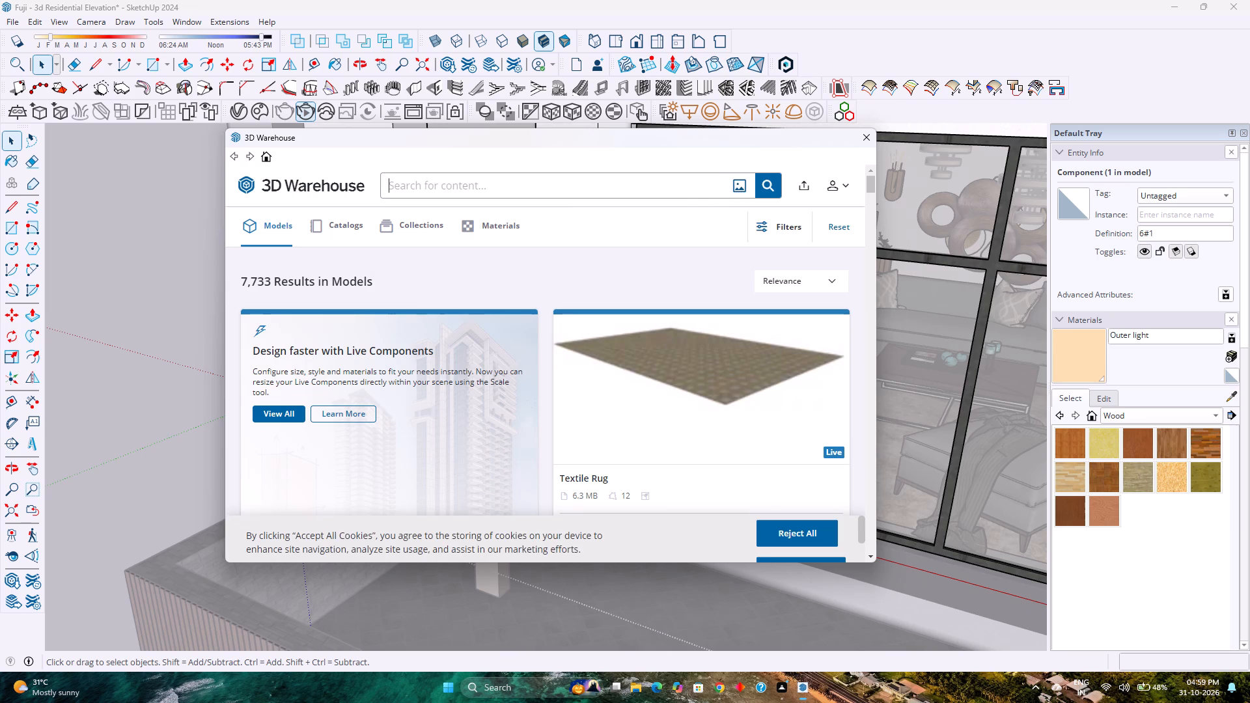
left_click(680, 184)
type("Inne")
key("BackSpace")
key("BackSpace")
type("terior")
key("space")
type("plants")
key("Return")
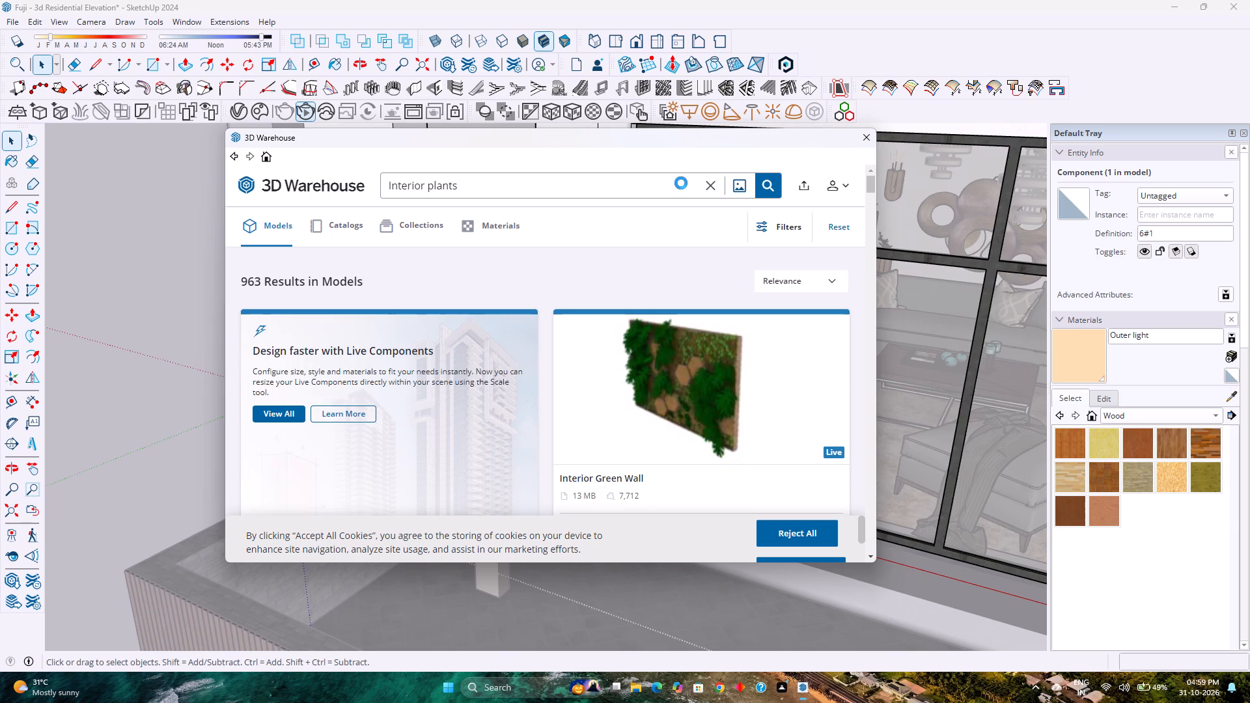
Browse the interior plant models for one suited to the sofa room, then return to the model.
scroll(601, 283, "down", 4)
scroll(601, 283, "up", 4)
scroll(601, 283, "down", 4)
scroll(601, 283, "up", 3)
scroll(600, 282, "down", 3)
scroll(600, 282, "up", 3)
scroll(600, 282, "down", 4)
scroll(600, 282, "up", 2)
scroll(600, 282, "down", 4)
scroll(600, 282, "up", 4)
scroll(600, 282, "down", 4)
scroll(600, 282, "up", 3)
left_click(585, 269)
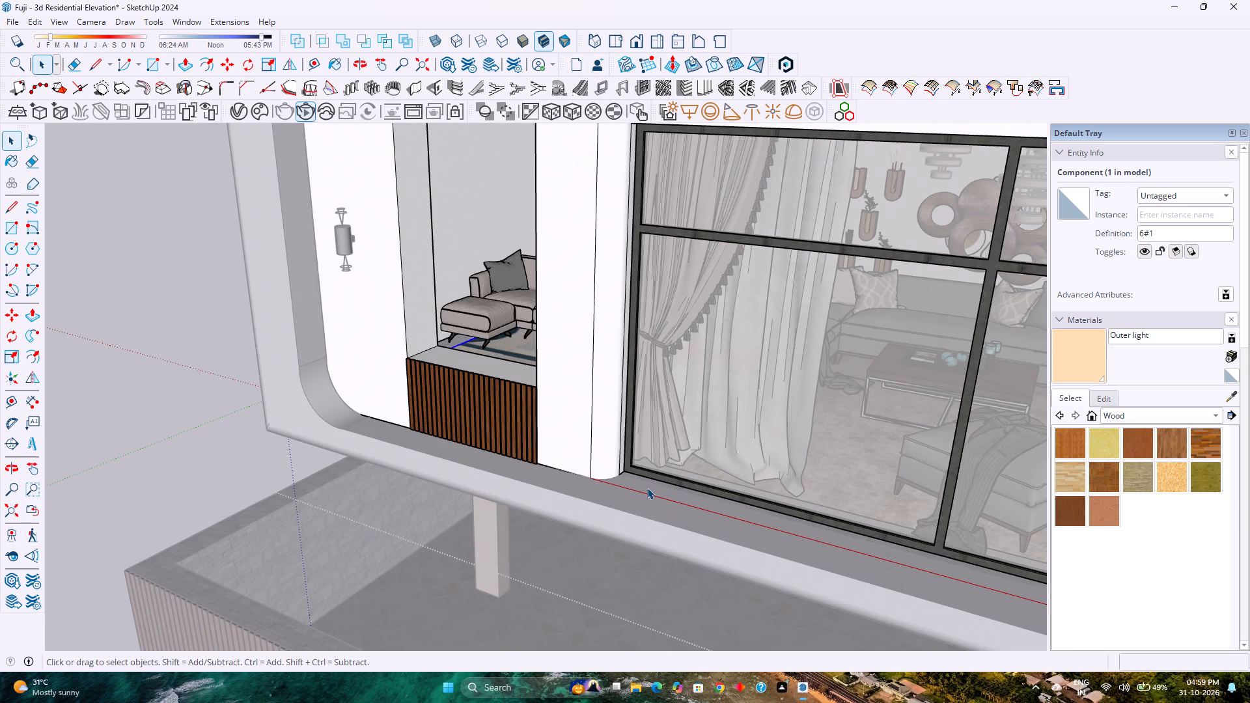
Reopen 3D Warehouse and search the models for "Plants".
left_click(180, 21)
left_click(236, 126)
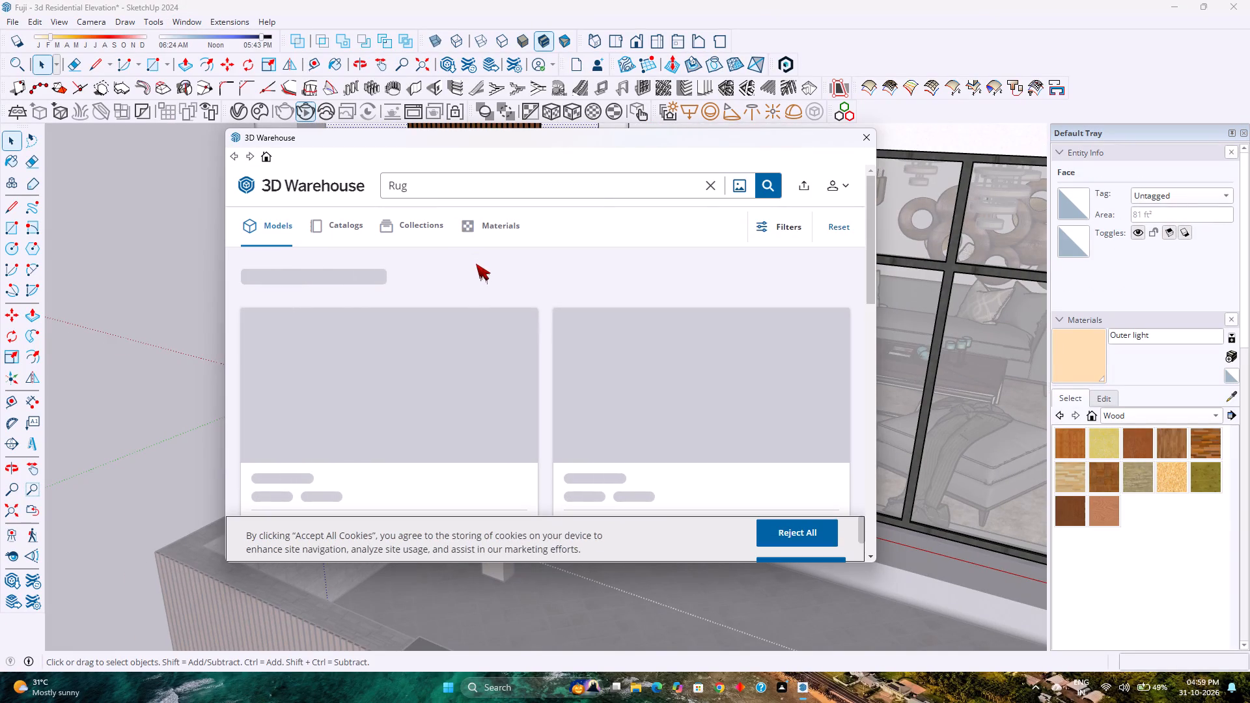
left_click(708, 184)
left_click(679, 185)
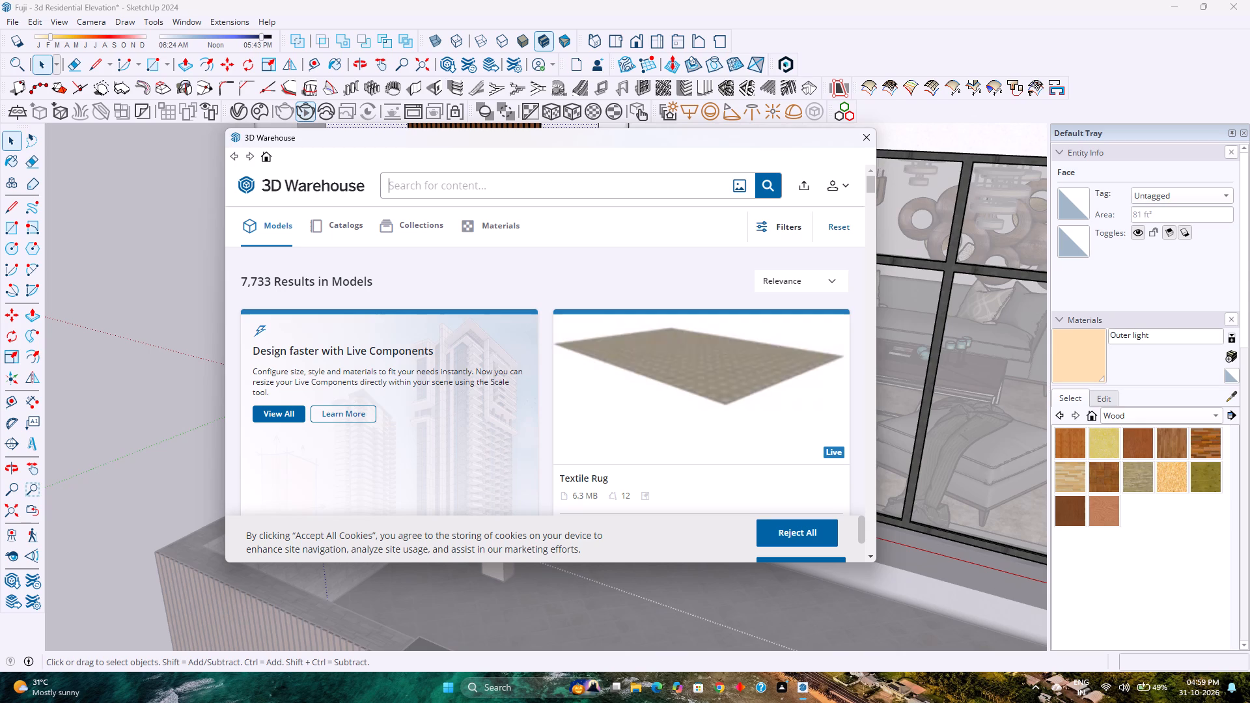
type("Plants")
key("Return")
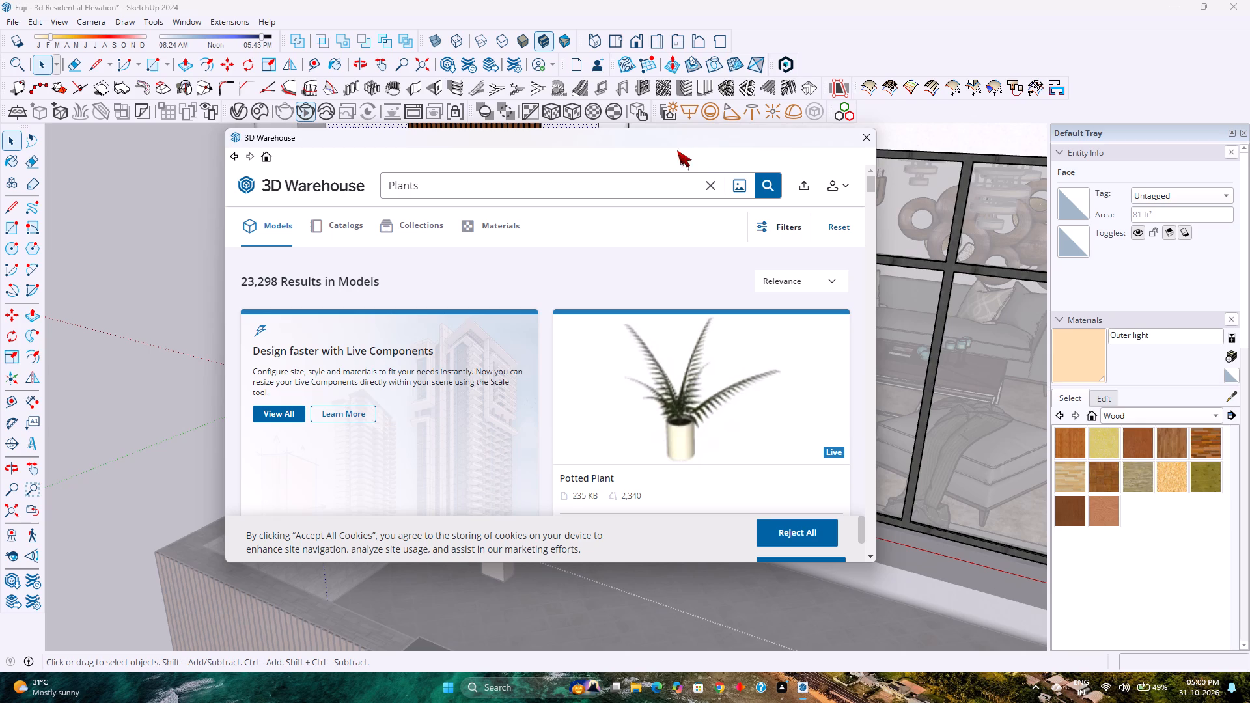
Browse the plant models for a potted plant suited to the room behind the narrow window.
scroll(623, 275, "down", 4)
scroll(636, 333, "down", 2)
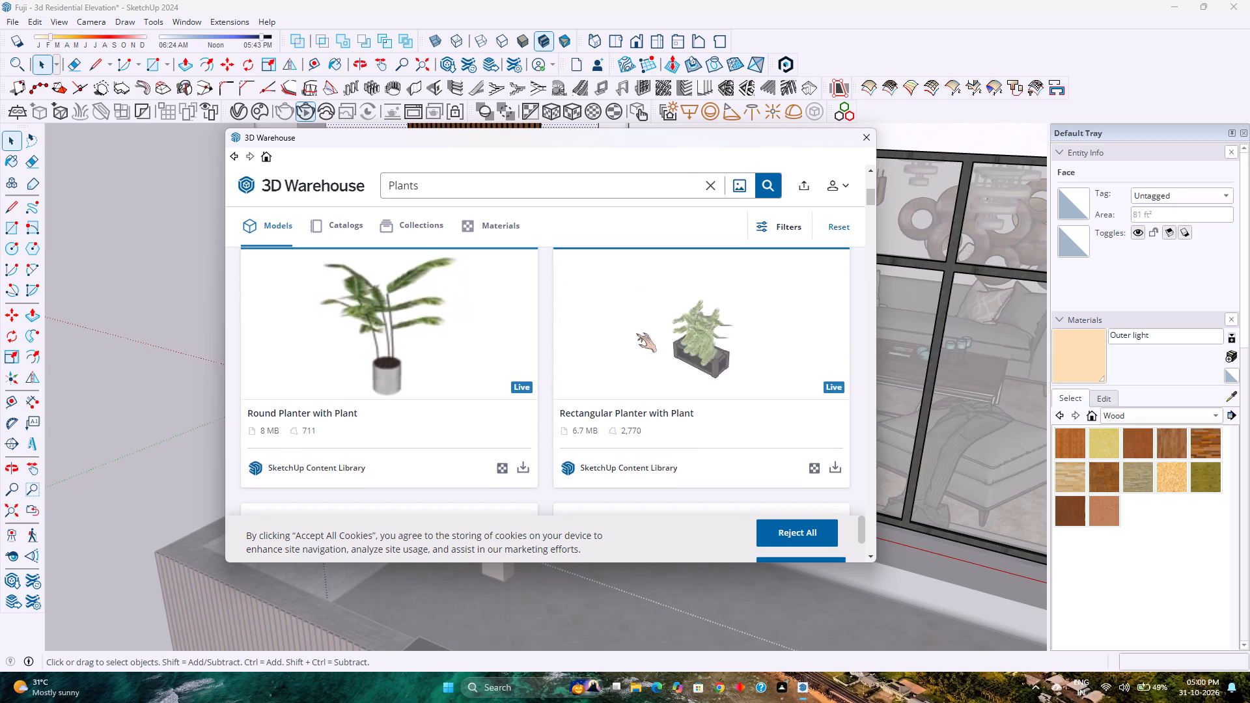
scroll(636, 333, "down", 12)
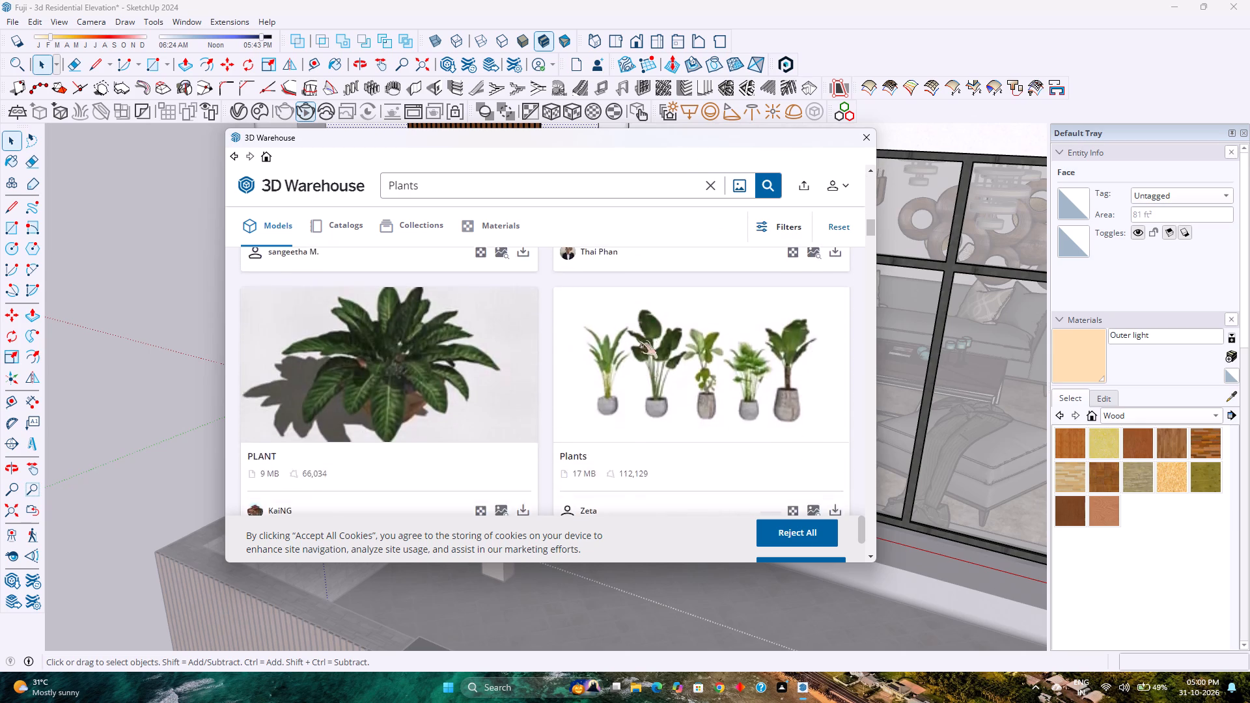
scroll(637, 340, "down", 7)
scroll(637, 340, "up", 1)
scroll(637, 340, "down", 1)
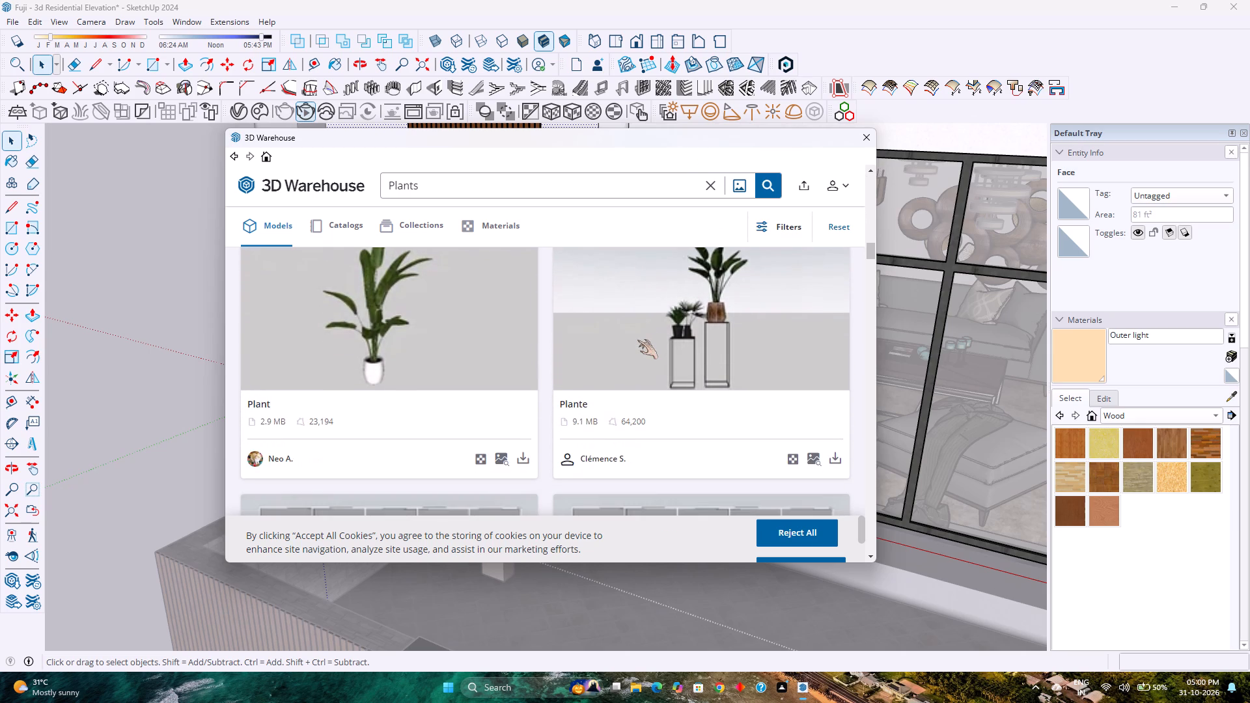
scroll(637, 340, "up", 4)
scroll(637, 340, "down", 3)
scroll(637, 340, "up", 2)
scroll(637, 340, "down", 3)
Download the "Plante" model, two potted plants on tall black stands, directly into the open model.
left_click(833, 464)
left_click(507, 361)
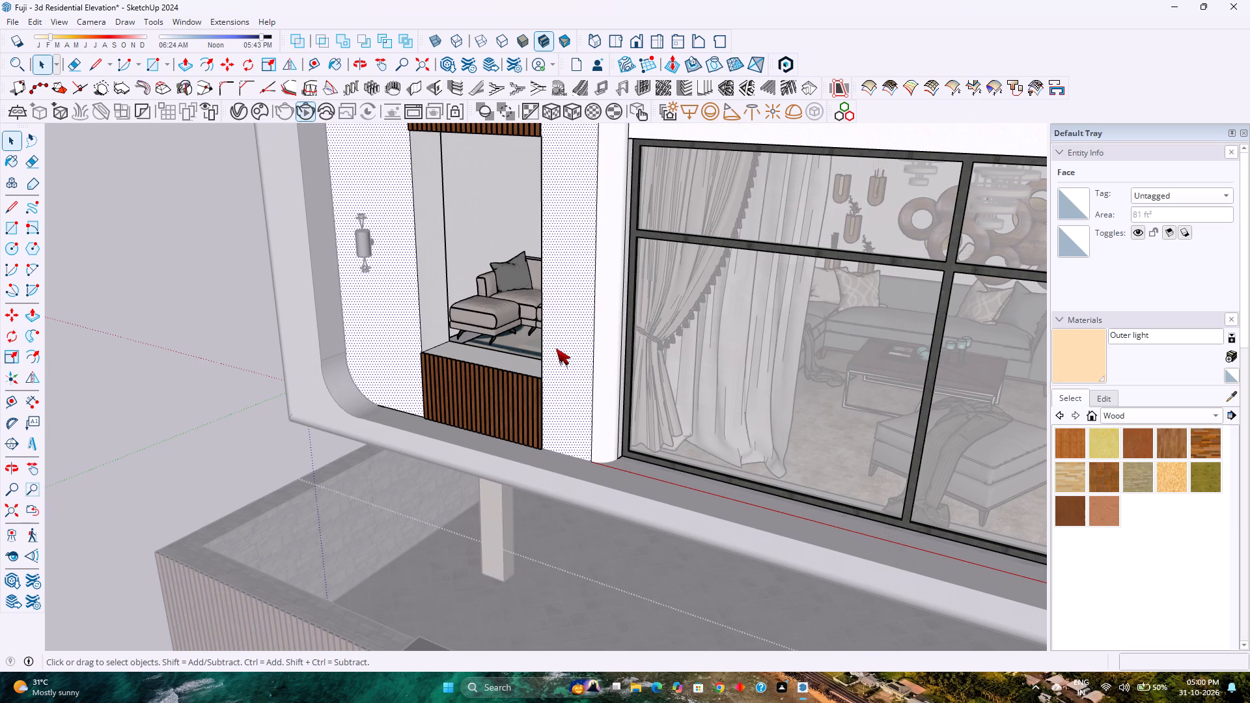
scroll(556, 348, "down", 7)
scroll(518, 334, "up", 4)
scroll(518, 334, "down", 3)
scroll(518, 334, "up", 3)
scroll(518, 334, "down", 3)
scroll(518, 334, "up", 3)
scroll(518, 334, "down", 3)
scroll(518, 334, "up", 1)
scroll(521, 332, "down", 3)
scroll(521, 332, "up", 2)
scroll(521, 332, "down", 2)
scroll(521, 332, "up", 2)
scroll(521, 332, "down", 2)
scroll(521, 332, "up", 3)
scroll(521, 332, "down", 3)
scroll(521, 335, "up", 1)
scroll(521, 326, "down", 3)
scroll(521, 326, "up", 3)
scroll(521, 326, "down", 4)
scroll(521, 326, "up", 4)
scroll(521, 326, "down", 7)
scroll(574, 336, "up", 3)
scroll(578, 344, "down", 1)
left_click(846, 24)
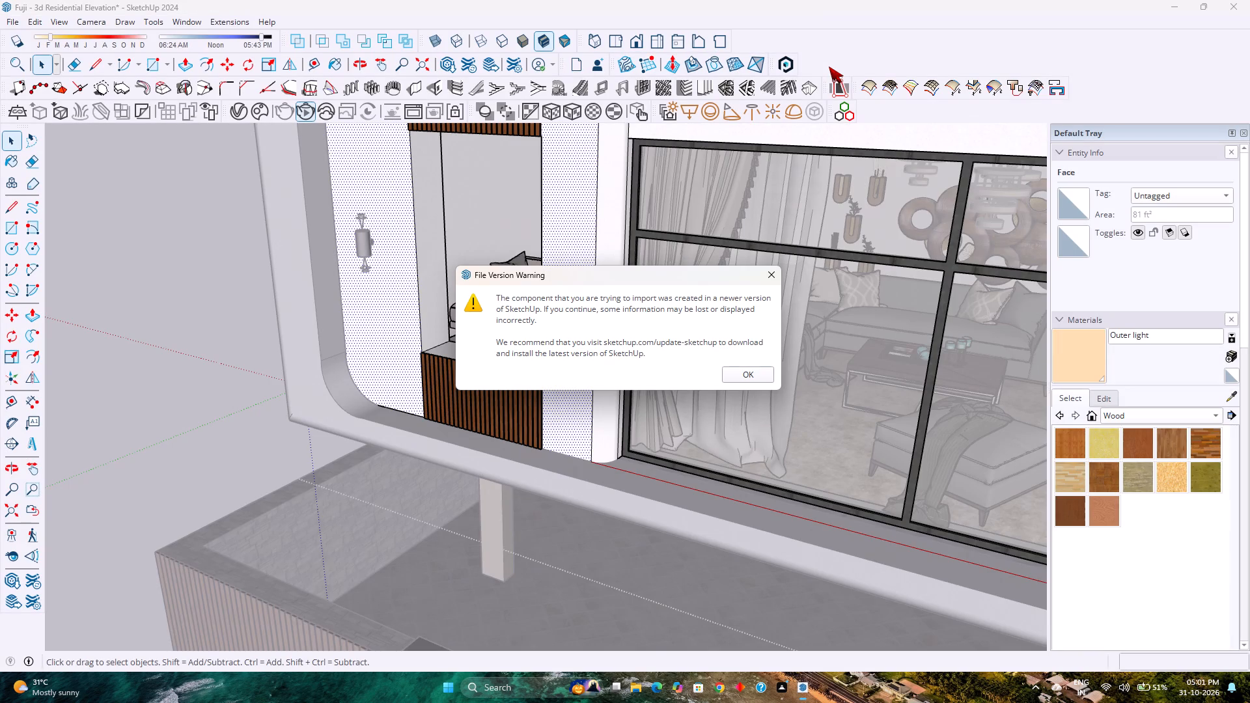
Place the downloaded plant stands at the rug's back corner beside the sofa arm in the narrow-window room.
left_click(733, 377)
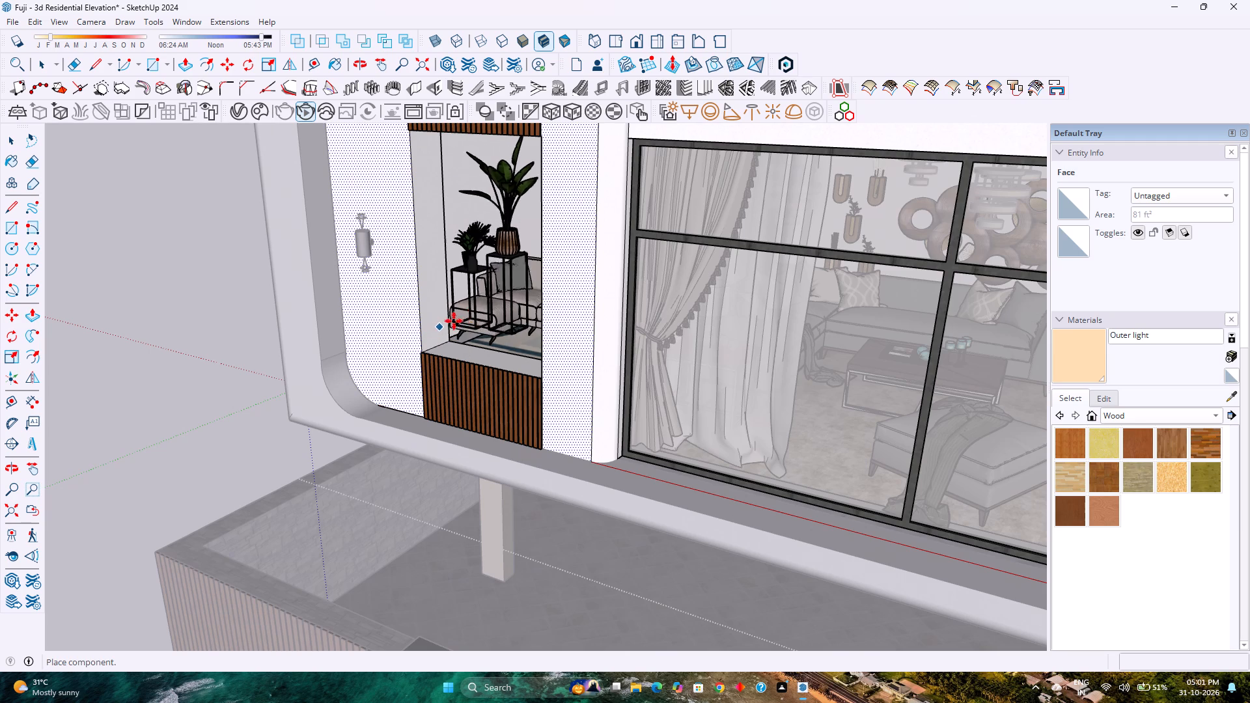
scroll(472, 313, "up", 7)
middle_click_drag(476, 307, 531, 348)
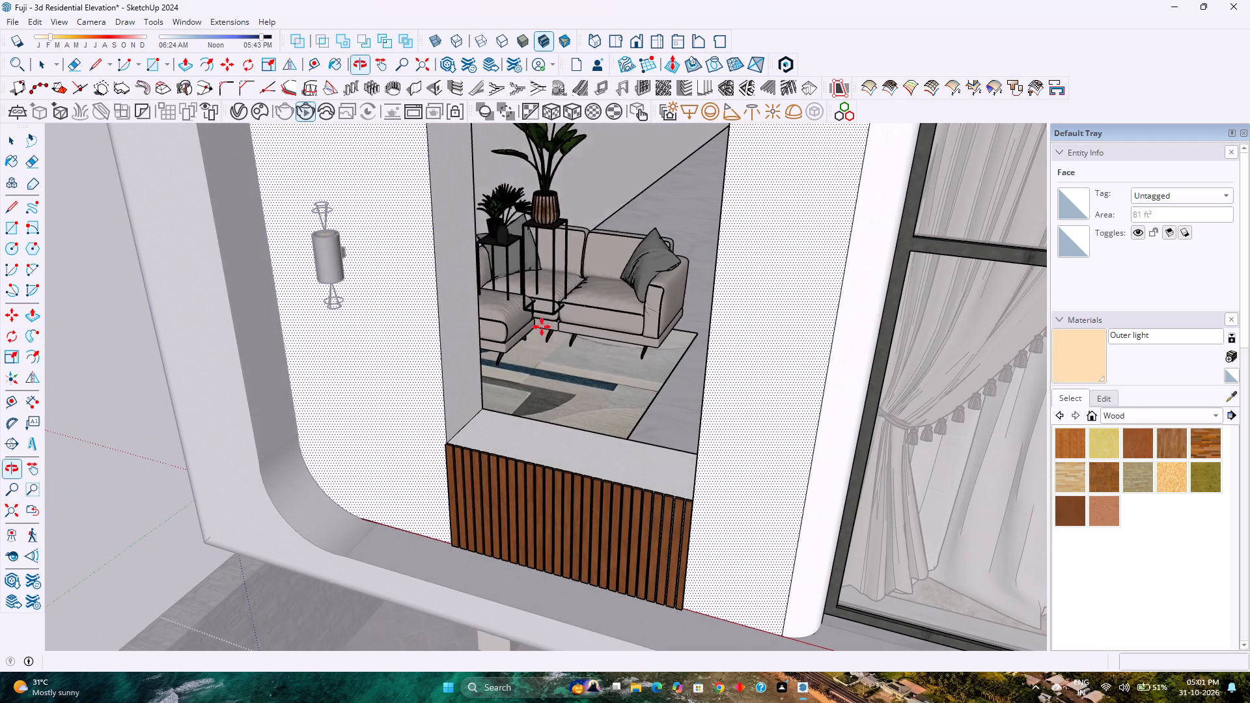
scroll(562, 243, "up", 13)
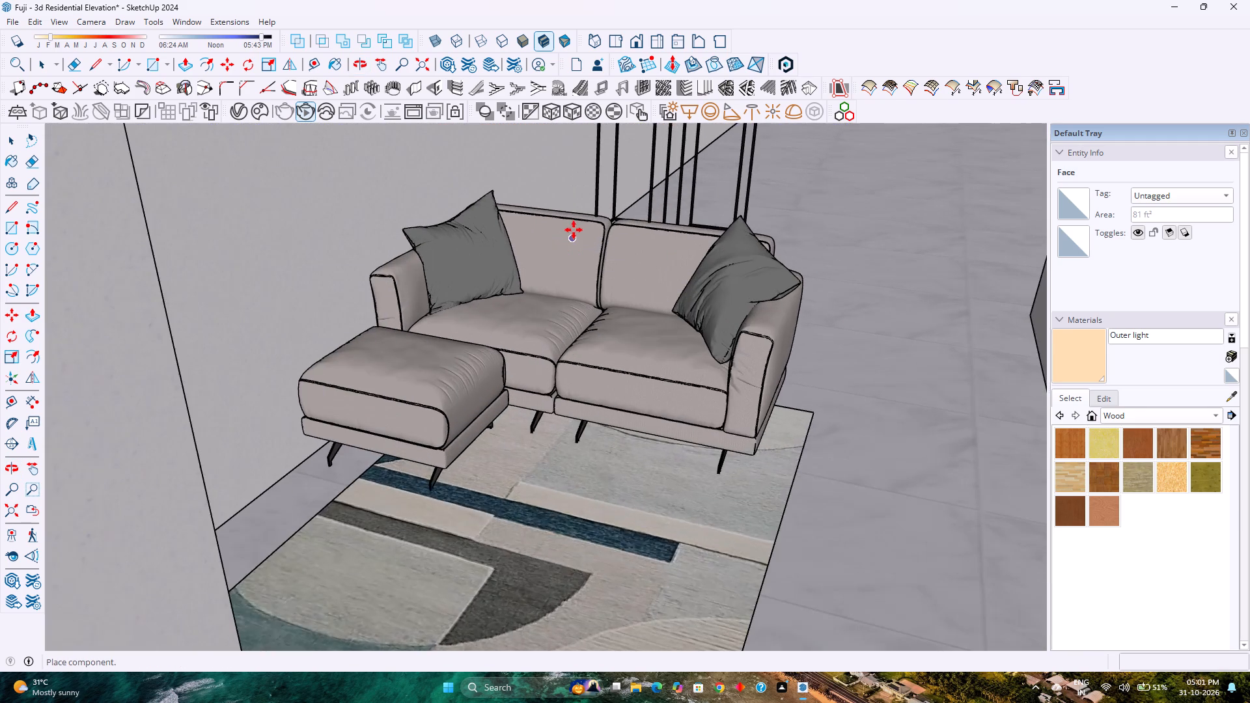
scroll(574, 230, "up", 1)
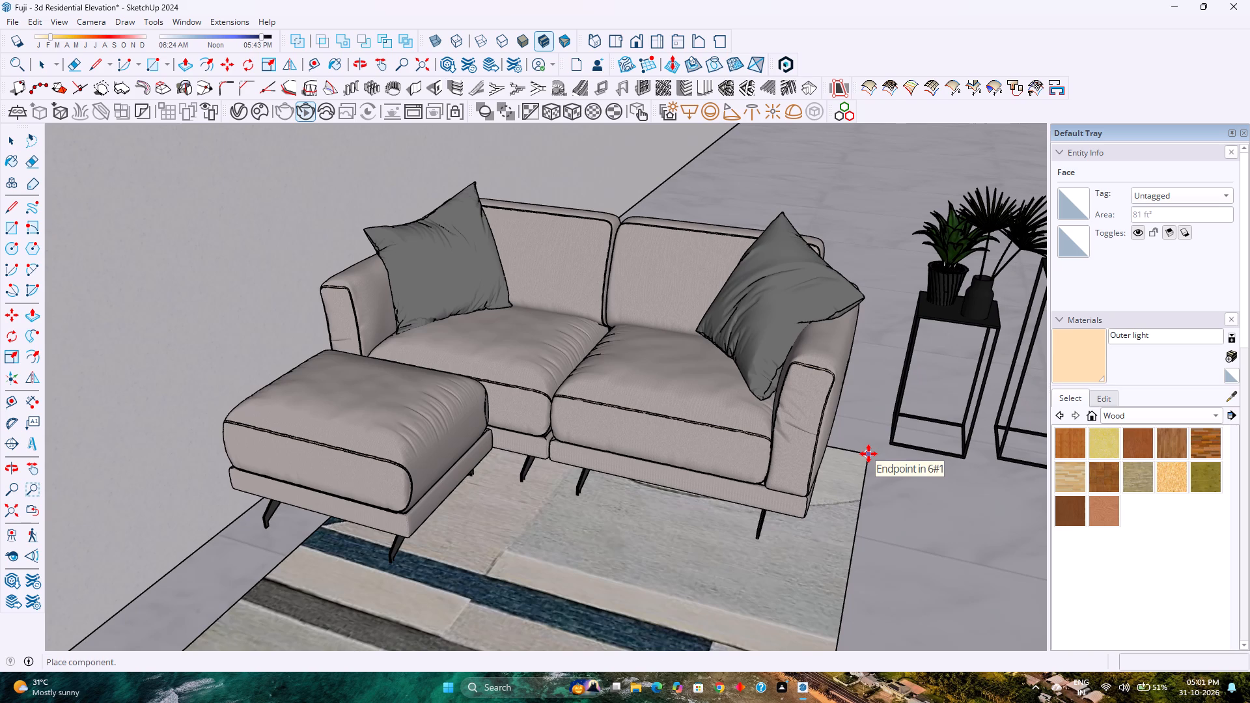
left_click(868, 454)
Lower the plant stands about 7/16" along the vertical axis to seat their frames on the floor.
scroll(891, 466, "up", 9)
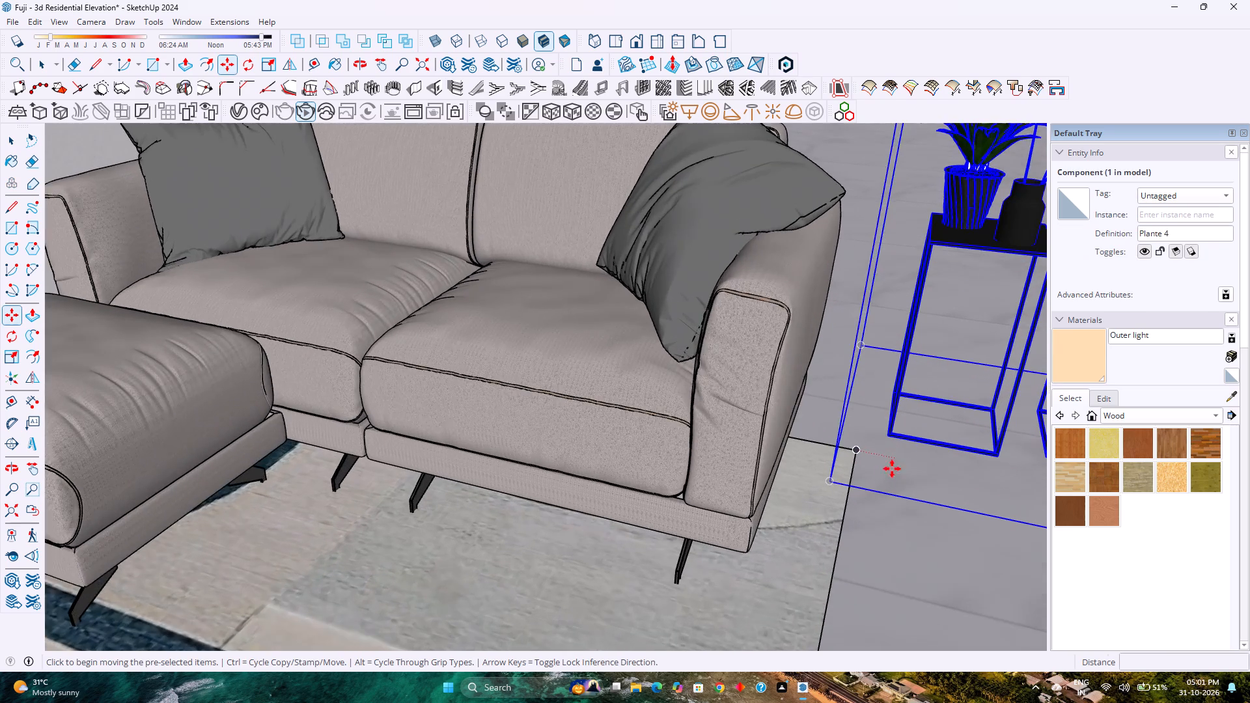
scroll(873, 507, "up", 5)
middle_click_drag(872, 511, 829, 386)
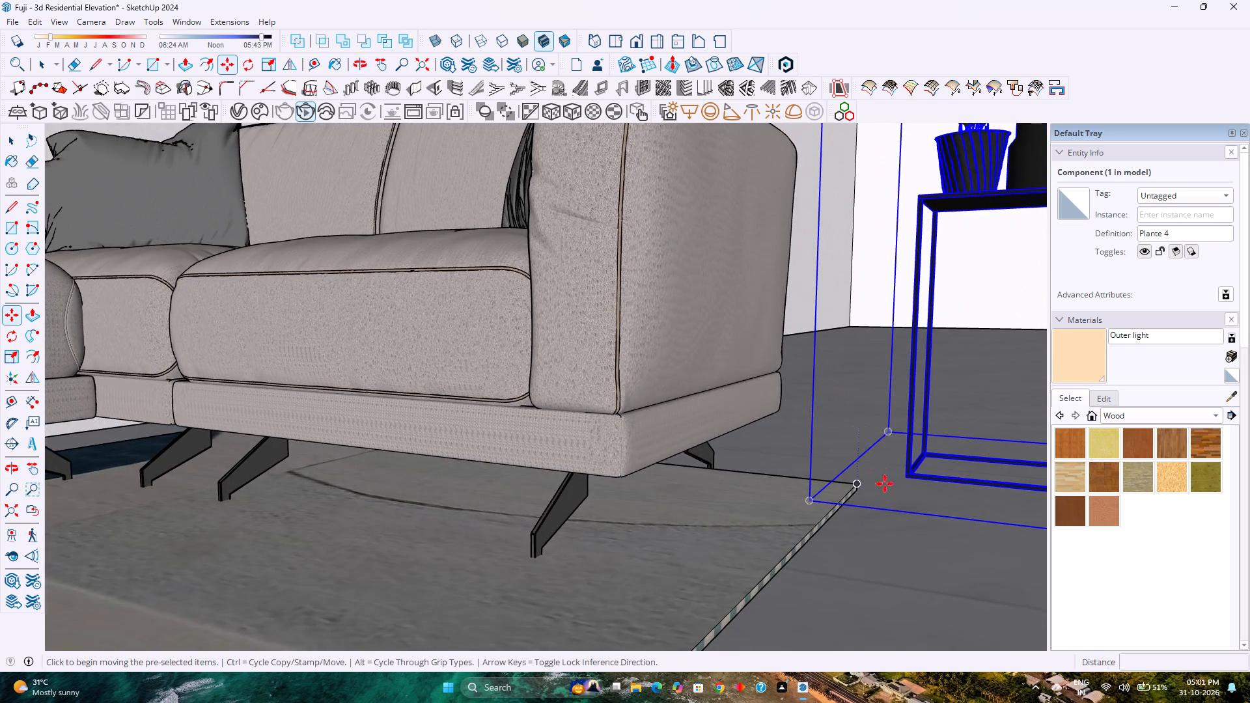
scroll(897, 504, "up", 6)
middle_click(886, 517)
middle_click_drag(886, 517, 883, 479)
scroll(705, 404, "down", 1)
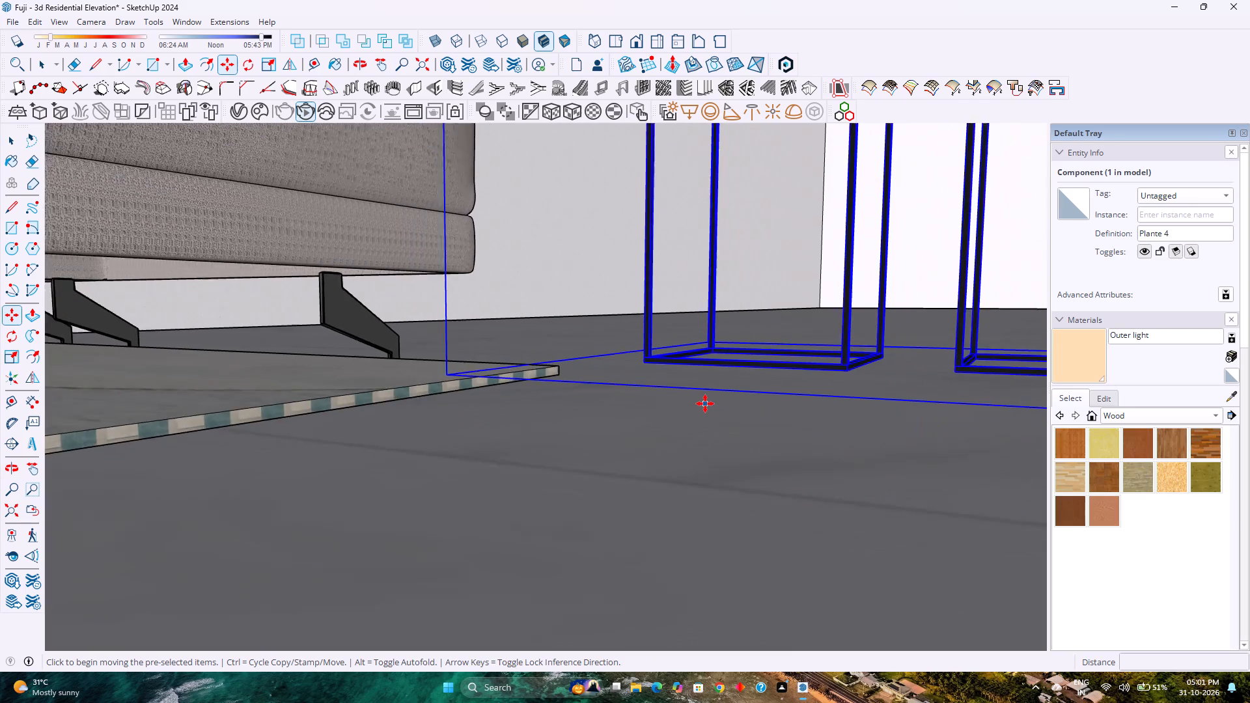
scroll(705, 404, "down", 2)
scroll(674, 374, "up", 7)
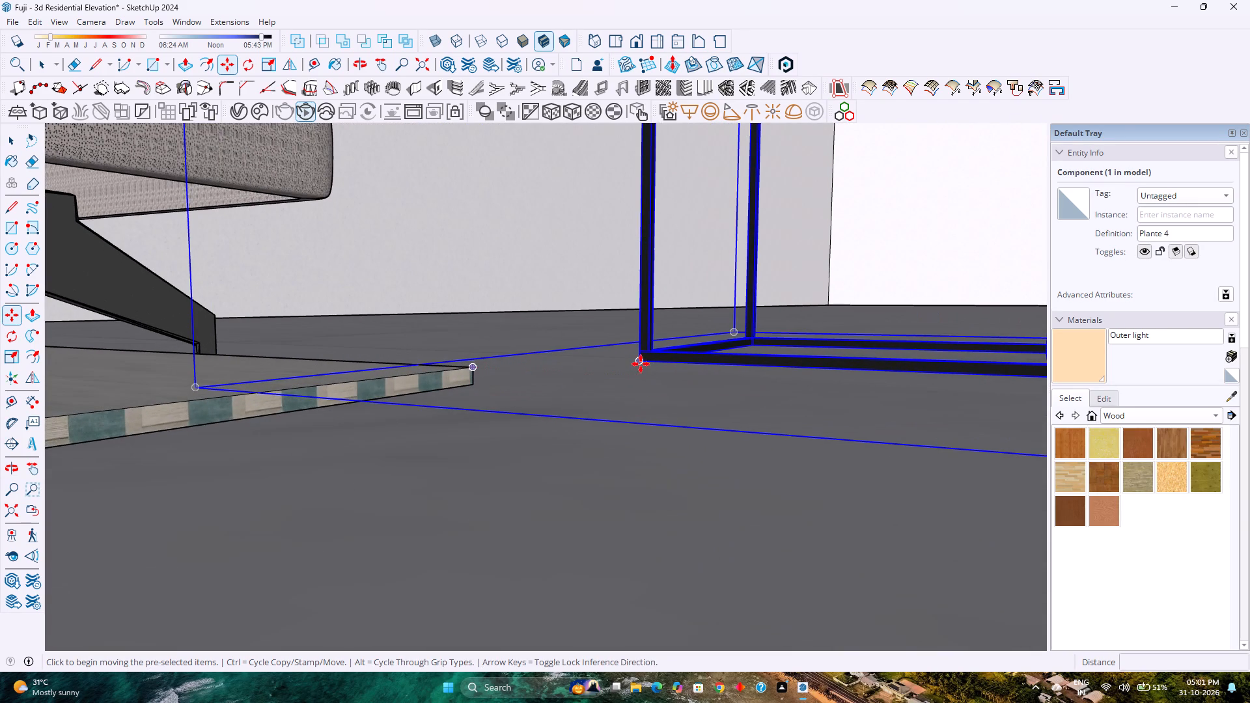
left_click(641, 364)
key("Up")
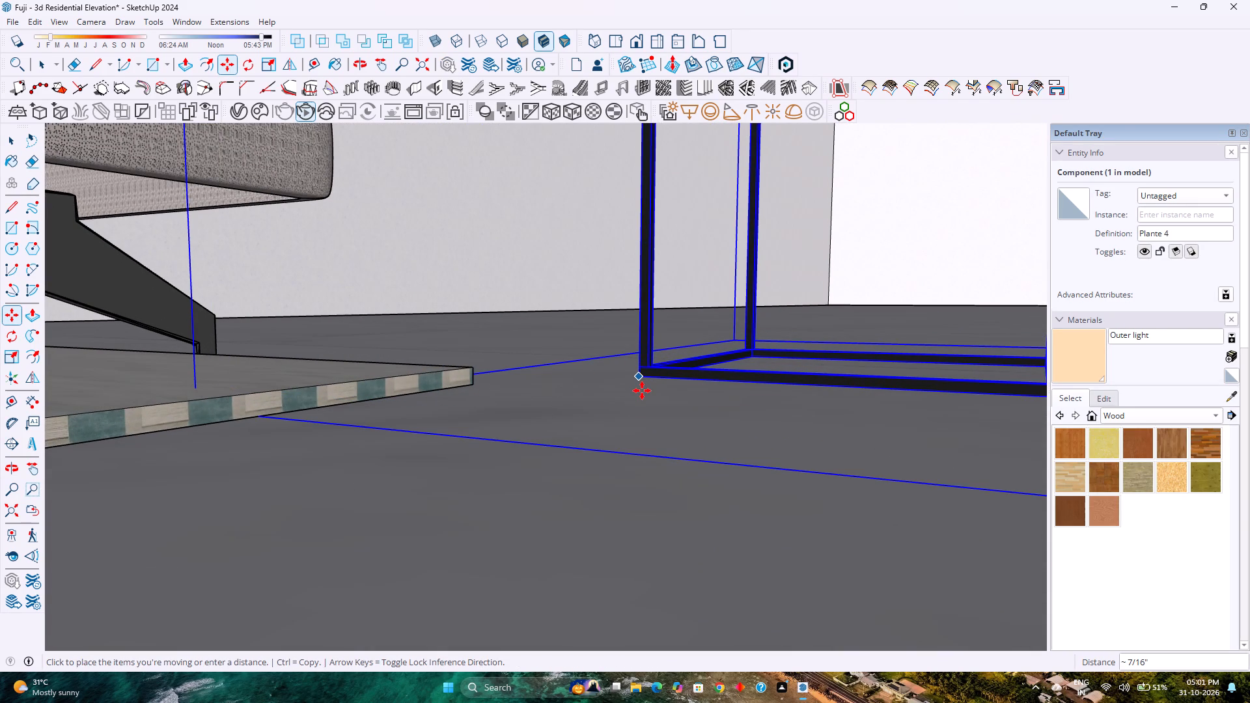
left_click(642, 391)
scroll(628, 383, "down", 6)
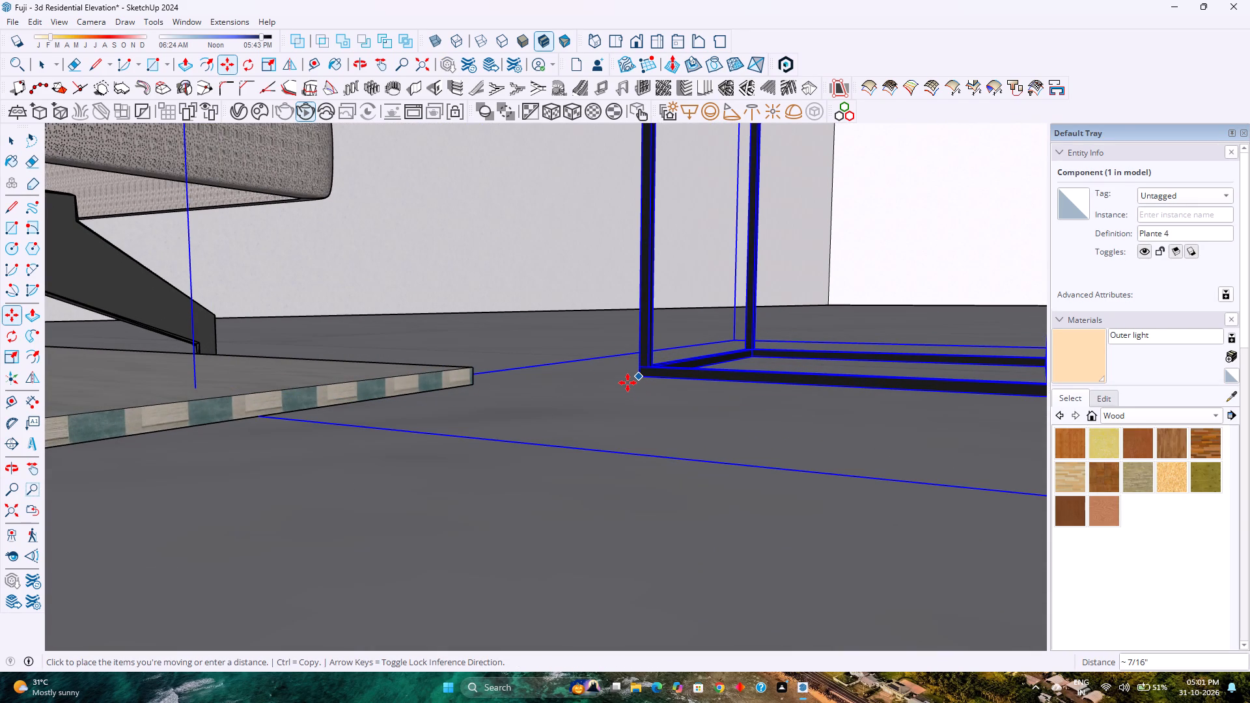
scroll(628, 383, "down", 3)
Move the plant stands about 6' 1 1/16" along the red axis to a spot behind the sofa.
left_click(637, 377)
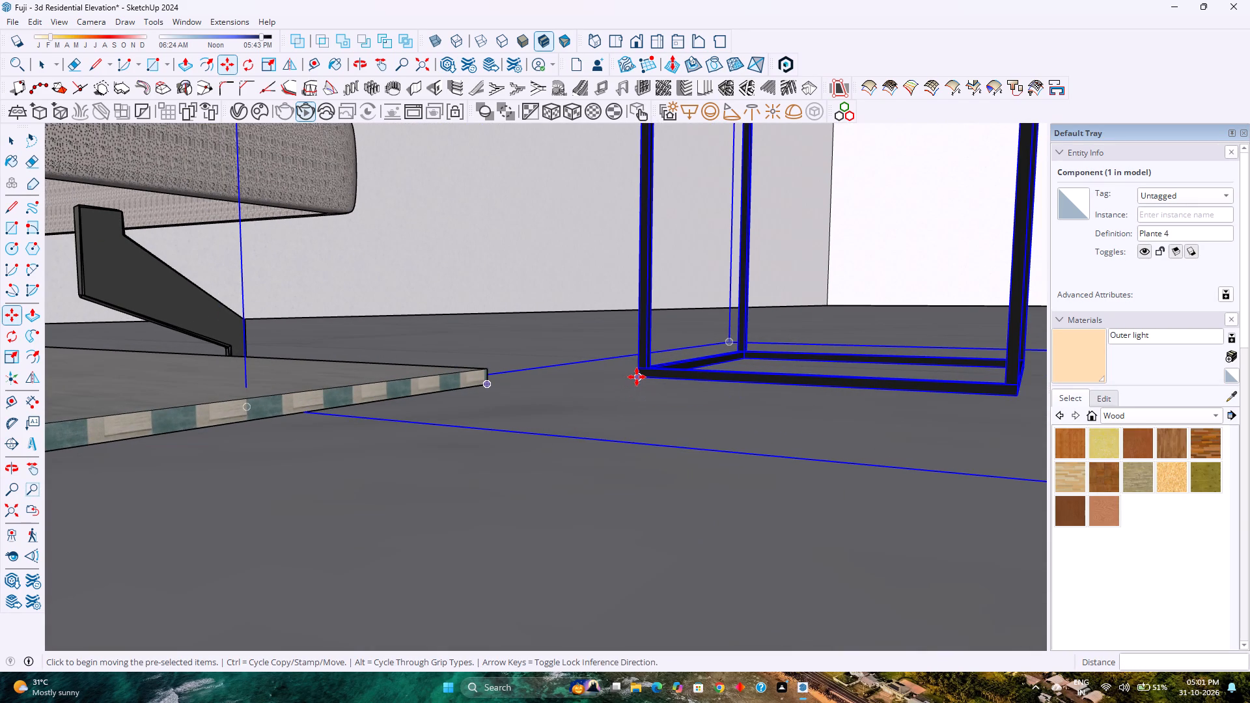
key("Right")
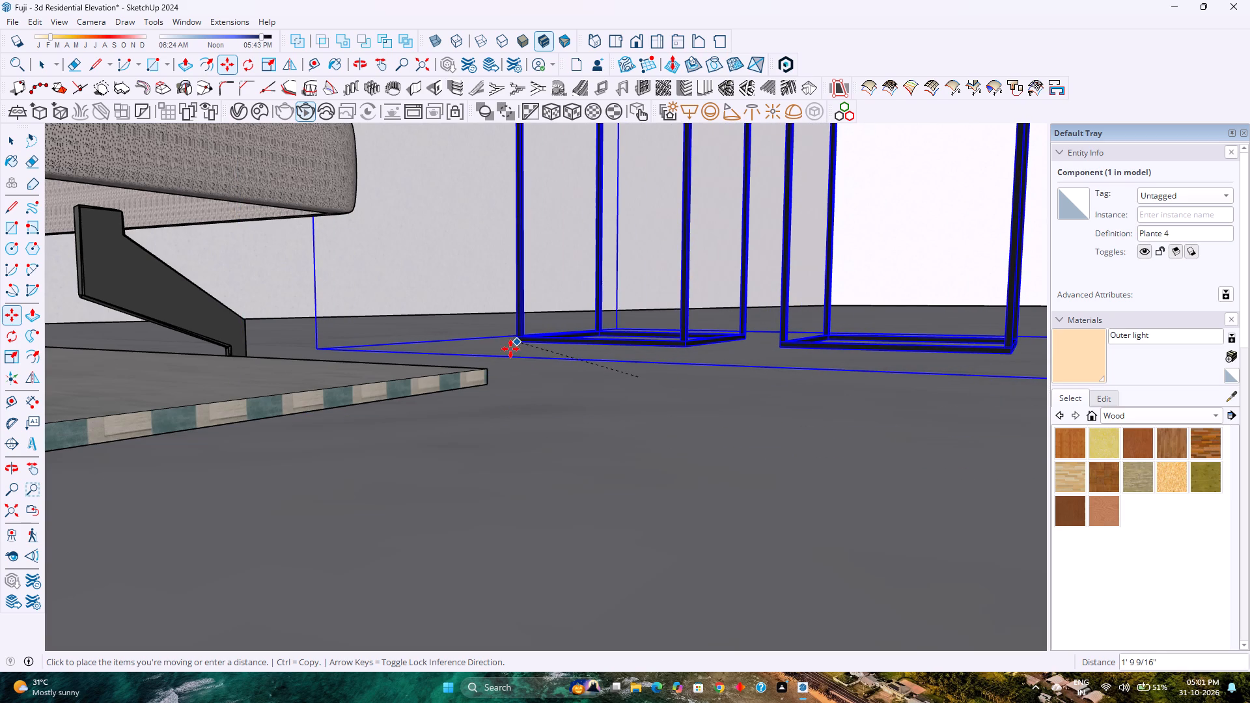
scroll(505, 354, "down", 12)
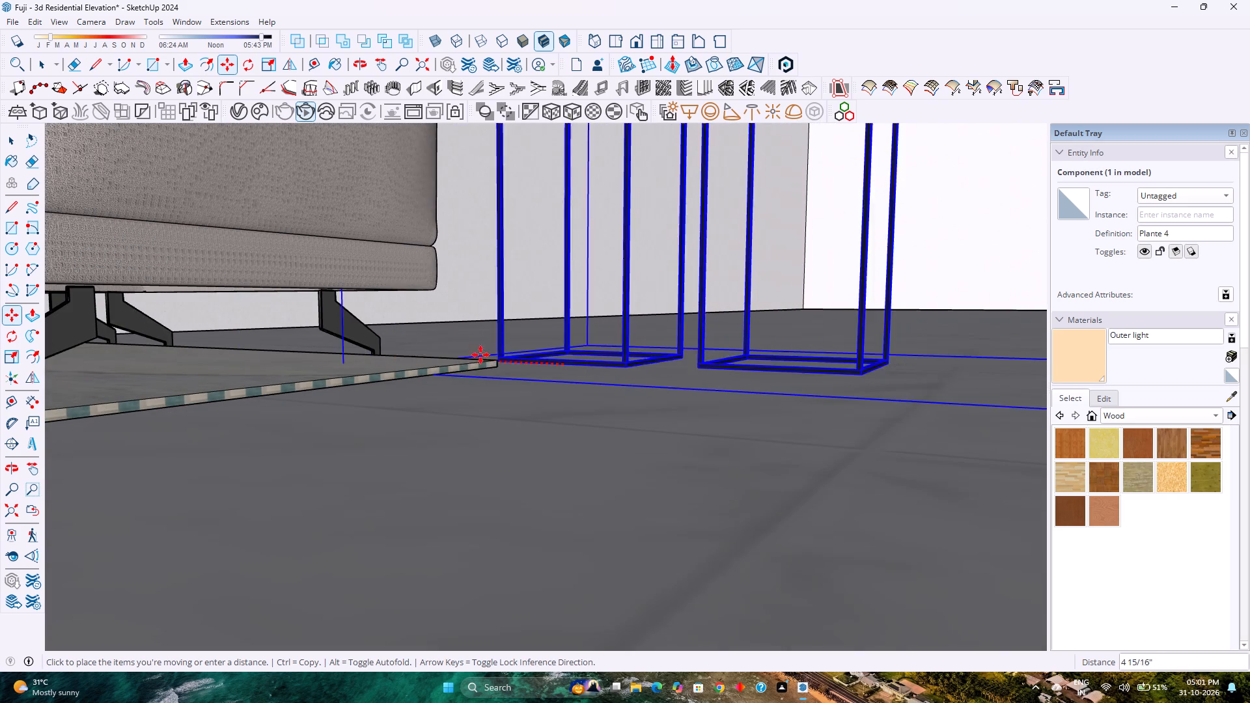
left_click(240, 327)
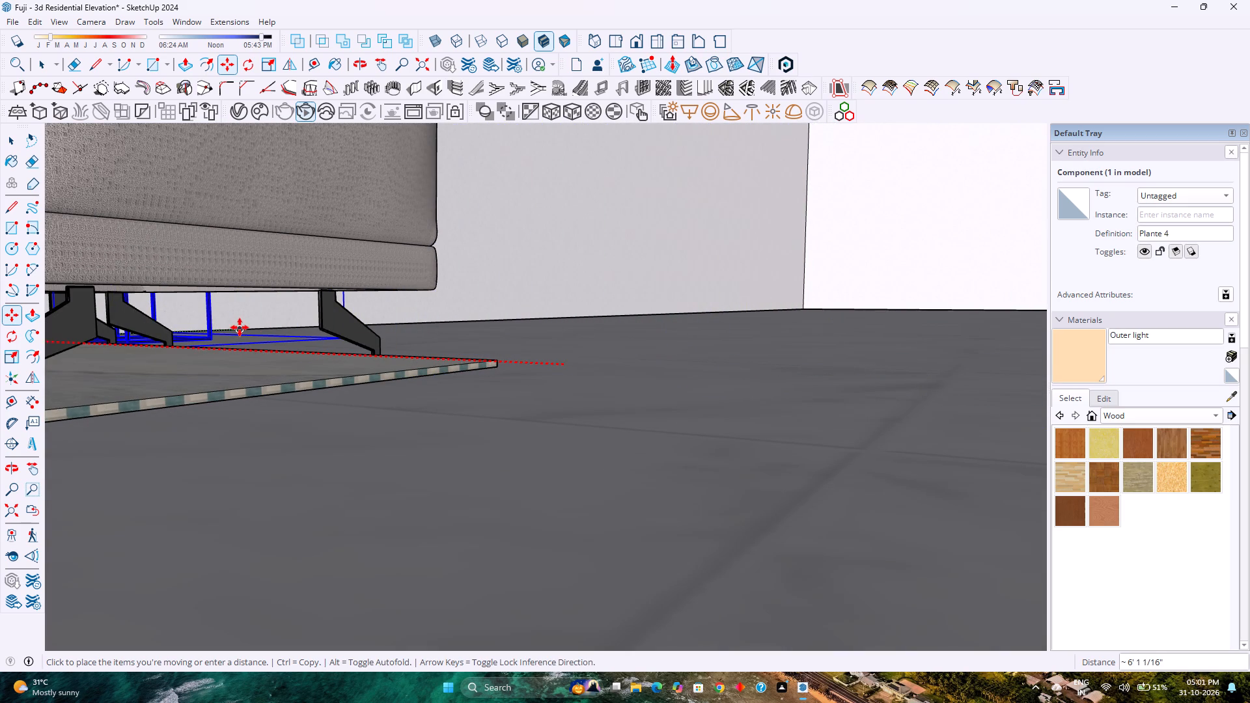
Examine the placement of the plants behind the sofa as seen through the narrow facade window.
scroll(242, 330, "up", 4)
scroll(242, 330, "down", 5)
scroll(242, 330, "up", 5)
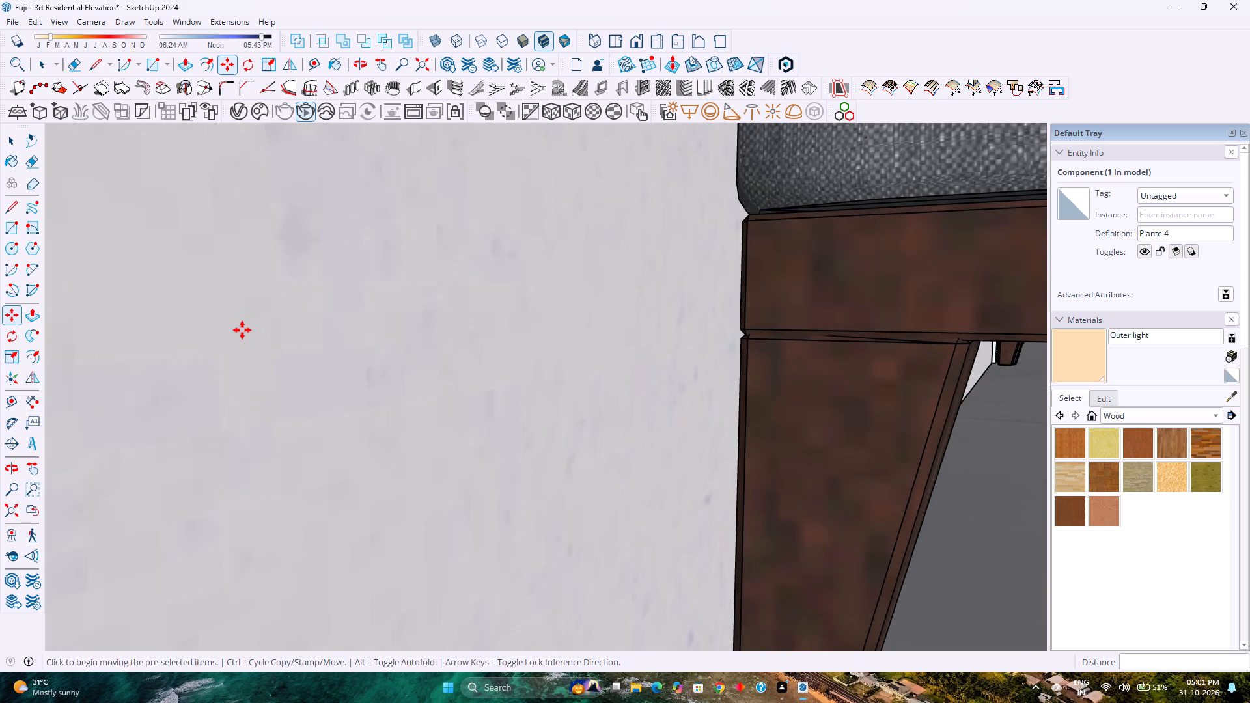
middle_click_drag(243, 332, 785, 381, "shift")
middle_click(785, 381, "shift")
middle_click(785, 381, "shift")
scroll(785, 379, "down", 2)
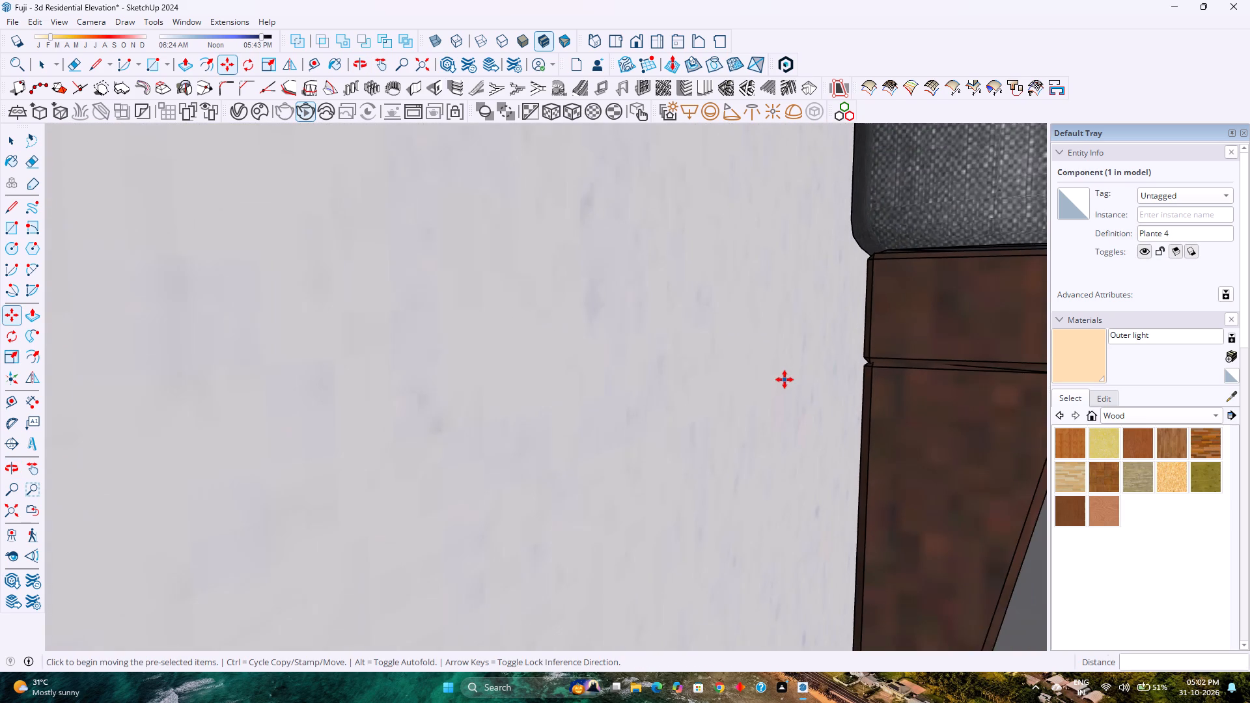
scroll(785, 379, "down", 20)
scroll(785, 379, "down", 15)
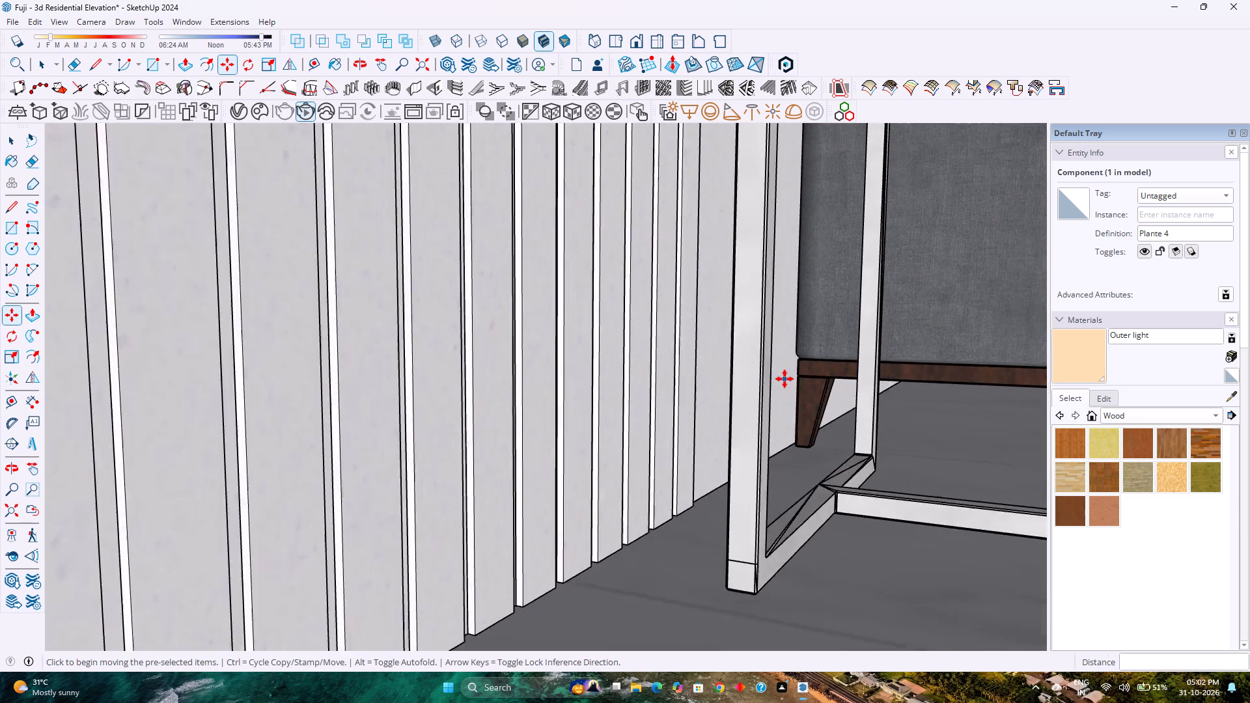
scroll(785, 379, "down", 7)
left_click(5, 509)
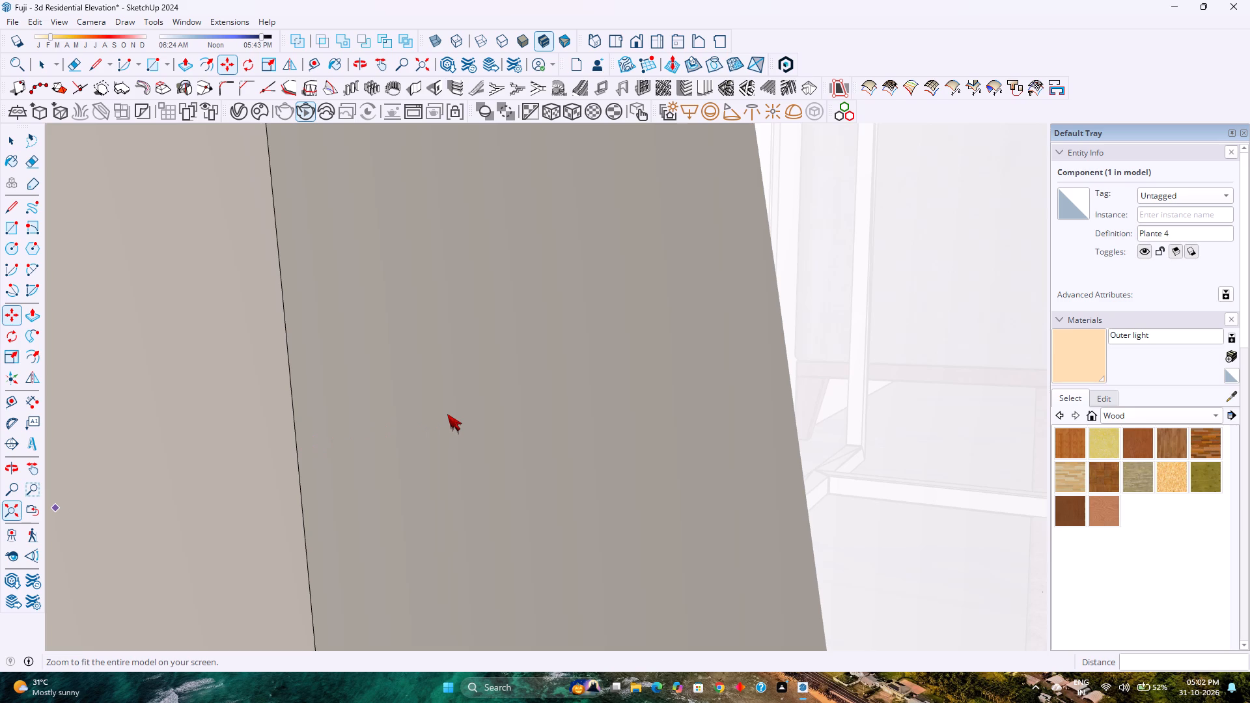
scroll(447, 413, "down", 4)
scroll(374, 357, "up", 11)
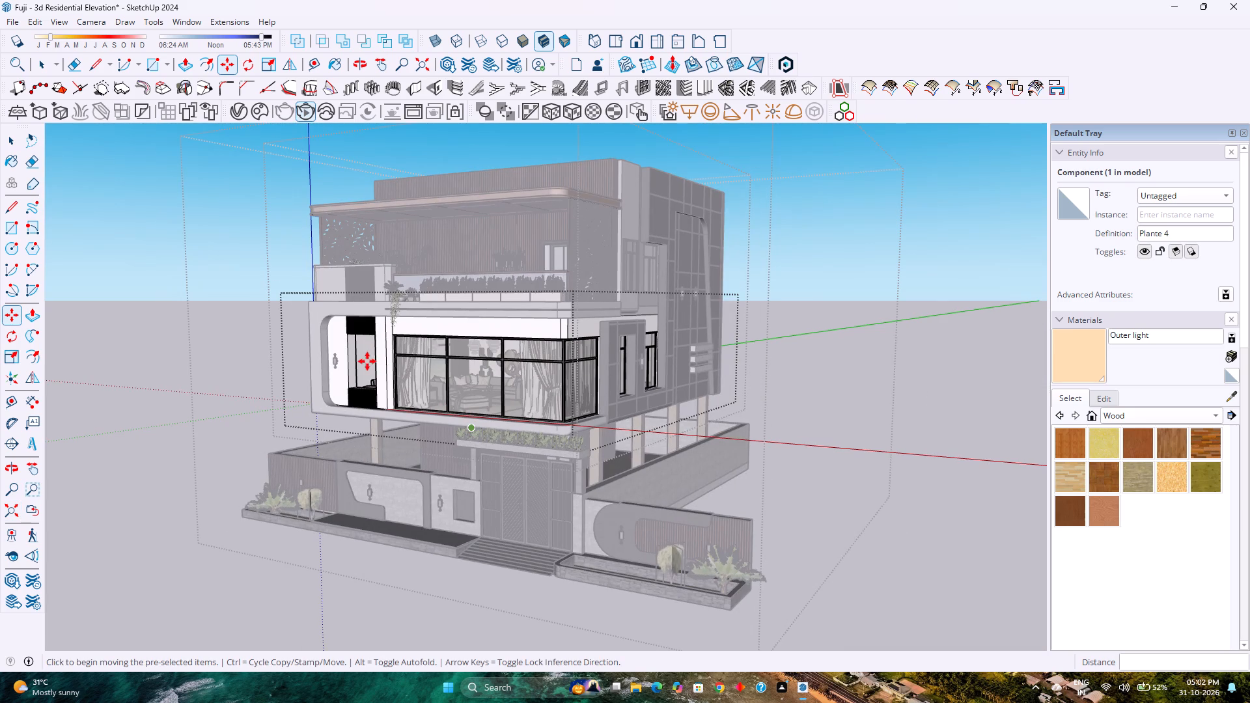
scroll(367, 361, "up", 16)
scroll(367, 362, "down", 1)
scroll(367, 364, "up", 8)
scroll(367, 364, "down", 3)
scroll(367, 364, "up", 3)
scroll(367, 364, "down", 4)
scroll(367, 364, "up", 4)
scroll(367, 364, "down", 3)
scroll(367, 364, "up", 3)
scroll(367, 364, "down", 4)
scroll(367, 364, "up", 4)
scroll(367, 364, "down", 2)
scroll(367, 364, "up", 1)
scroll(367, 364, "down", 3)
scroll(367, 364, "up", 3)
scroll(367, 364, "down", 7)
scroll(367, 363, "up", 1)
scroll(367, 363, "down", 3)
scroll(367, 363, "up", 11)
scroll(367, 363, "down", 1)
scroll(367, 363, "up", 8)
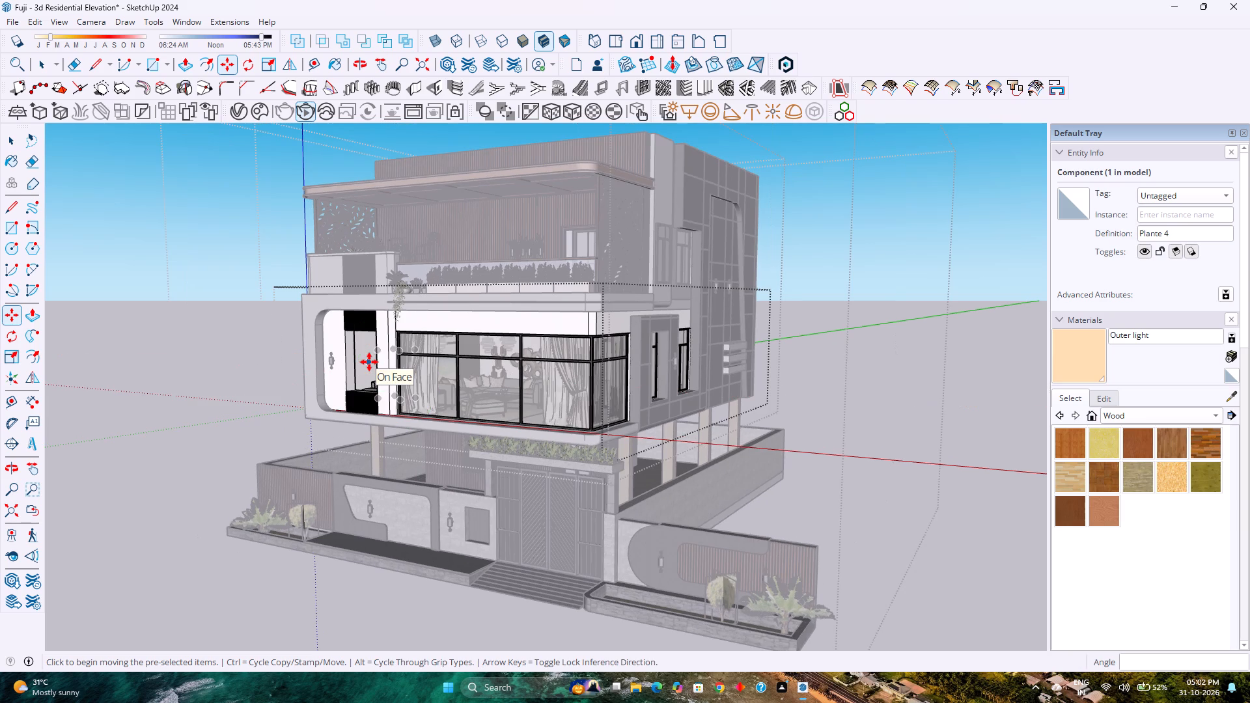
scroll(374, 375, "up", 20)
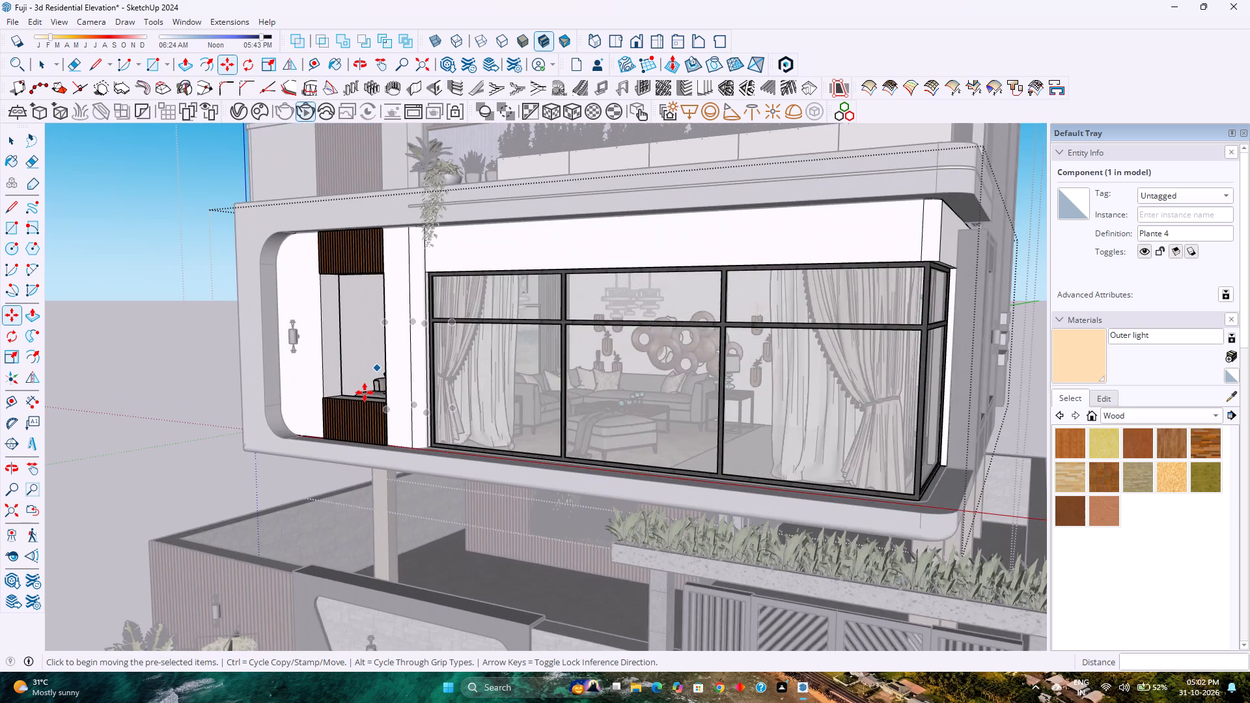
scroll(365, 393, "up", 9)
middle_click_drag(365, 393, 437, 455)
middle_click(437, 455)
middle_click_drag(443, 455, 451, 460)
middle_click(451, 460)
middle_click_drag(451, 460, 485, 473)
scroll(516, 279, "up", 13)
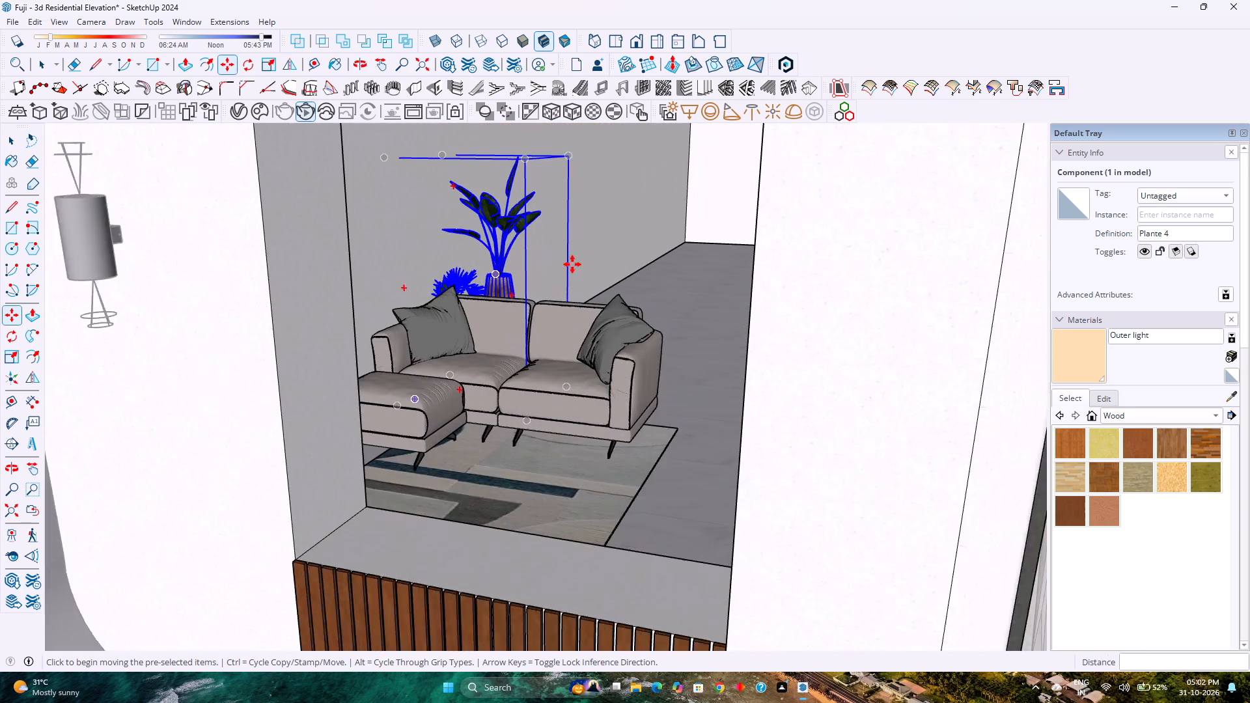
Hide the outer and inner faces of the side wall to open up the furnished room.
scroll(572, 264, "up", 8)
scroll(572, 264, "down", 15)
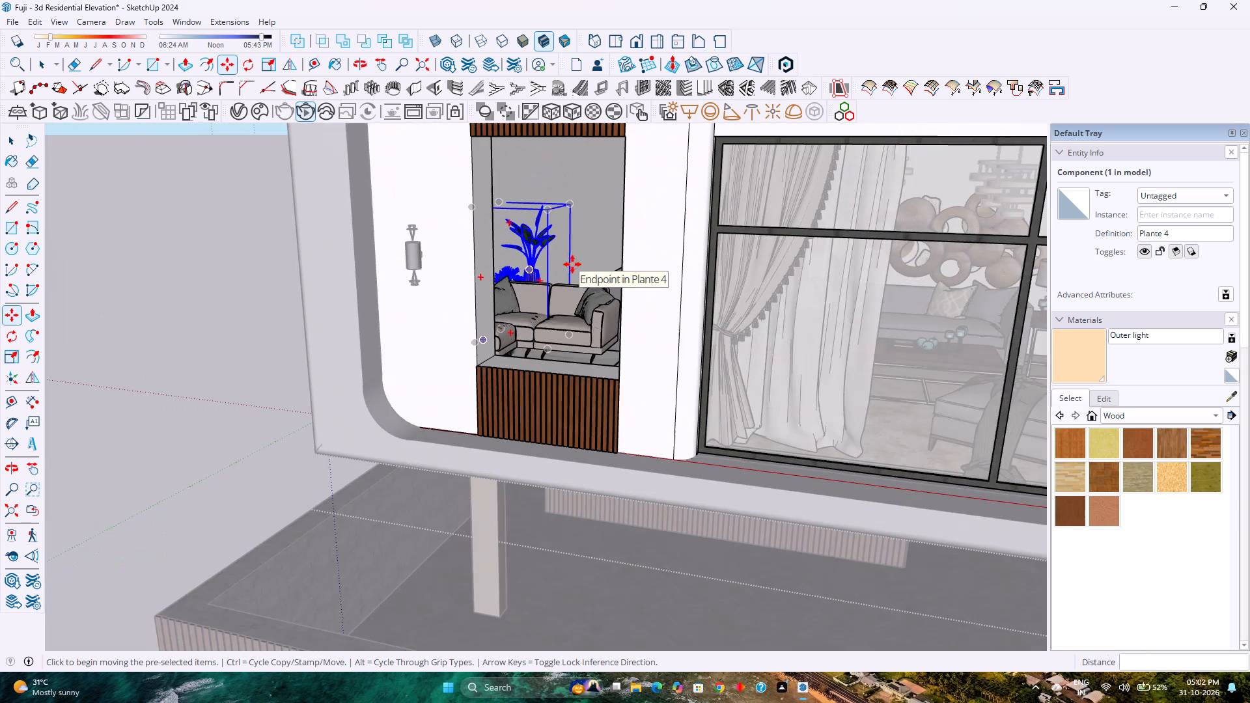
key("space")
scroll(415, 307, "up", 4)
middle_click_drag(251, 329, 288, 344)
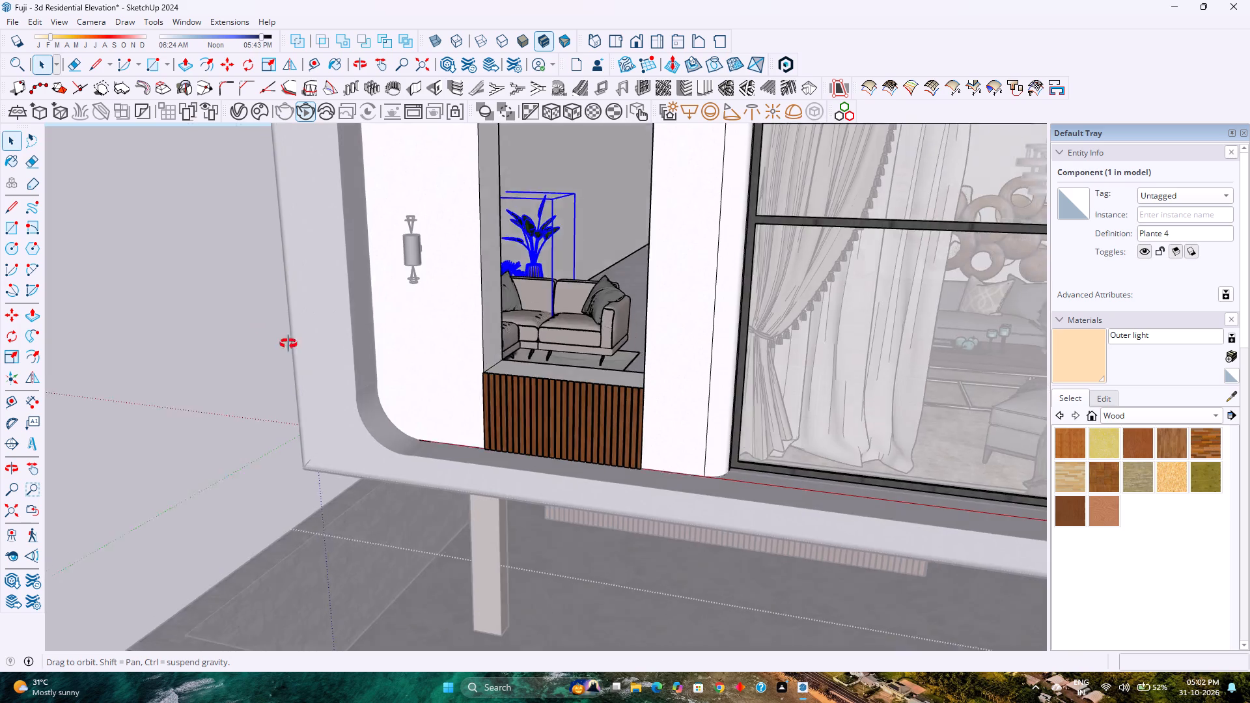
middle_click_drag(288, 344, 663, 349)
middle_click(663, 349)
scroll(664, 345, "down", 9)
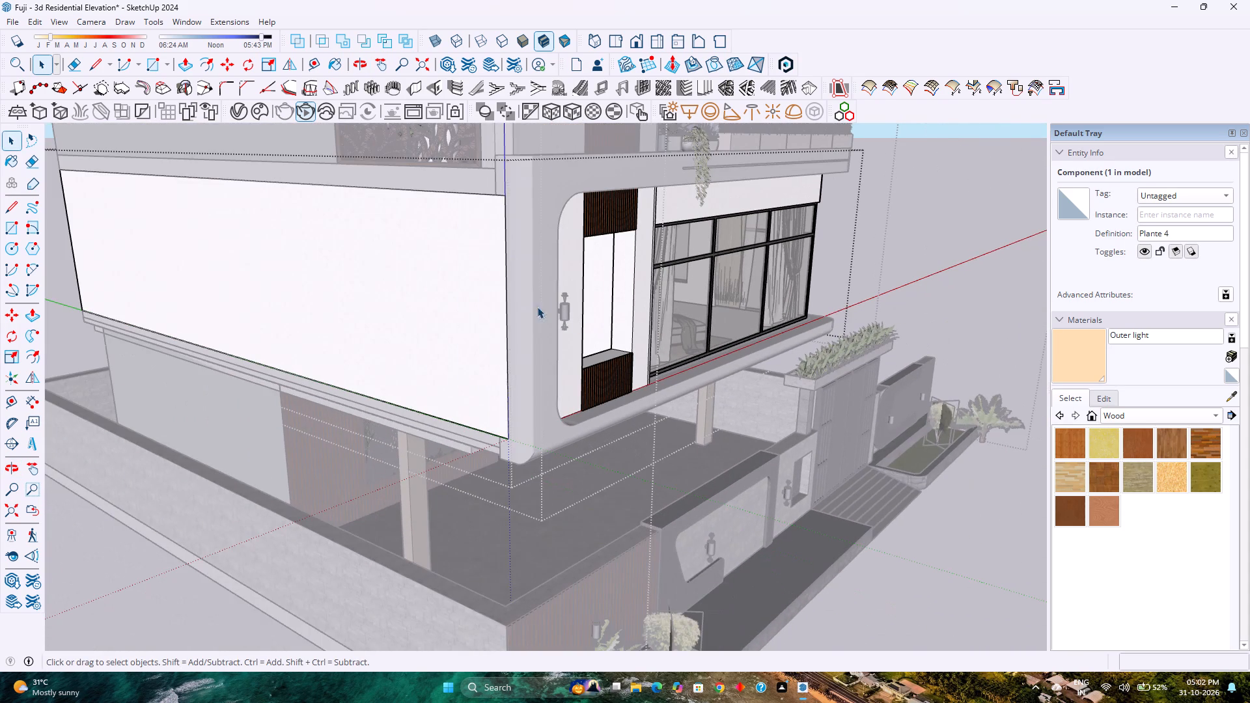
left_click(470, 284)
right_click(400, 281)
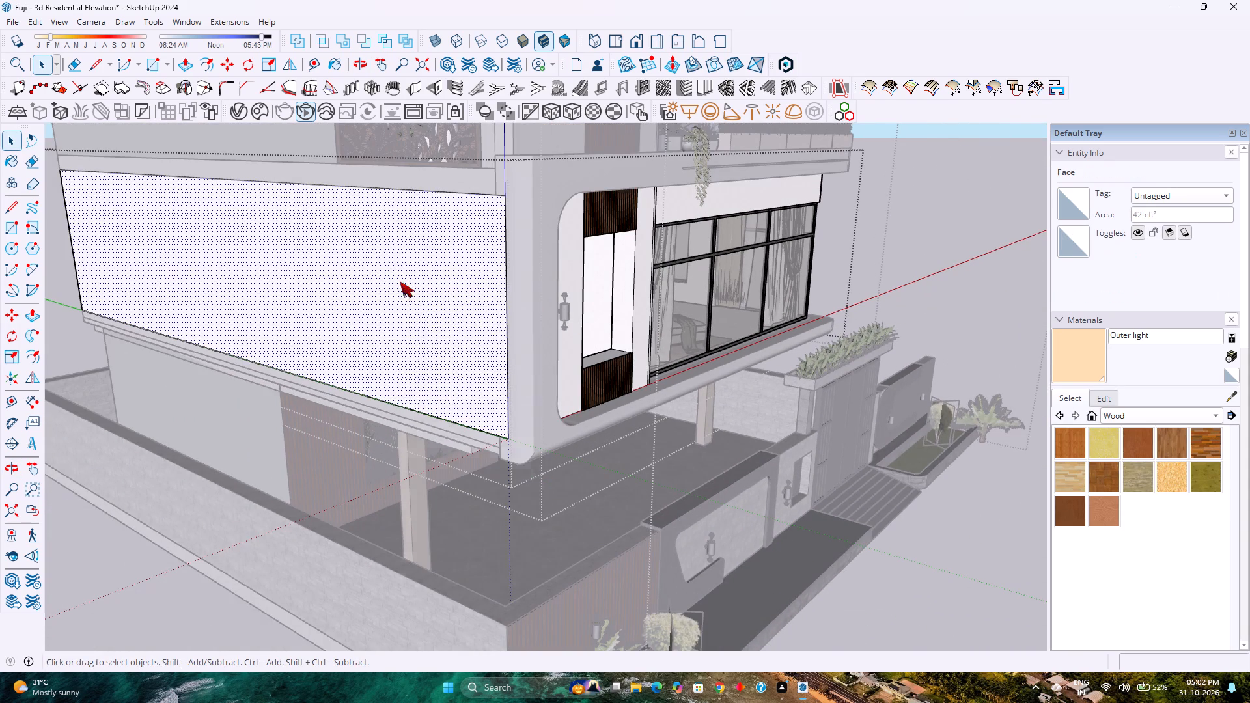
left_click(430, 325)
left_click(429, 322)
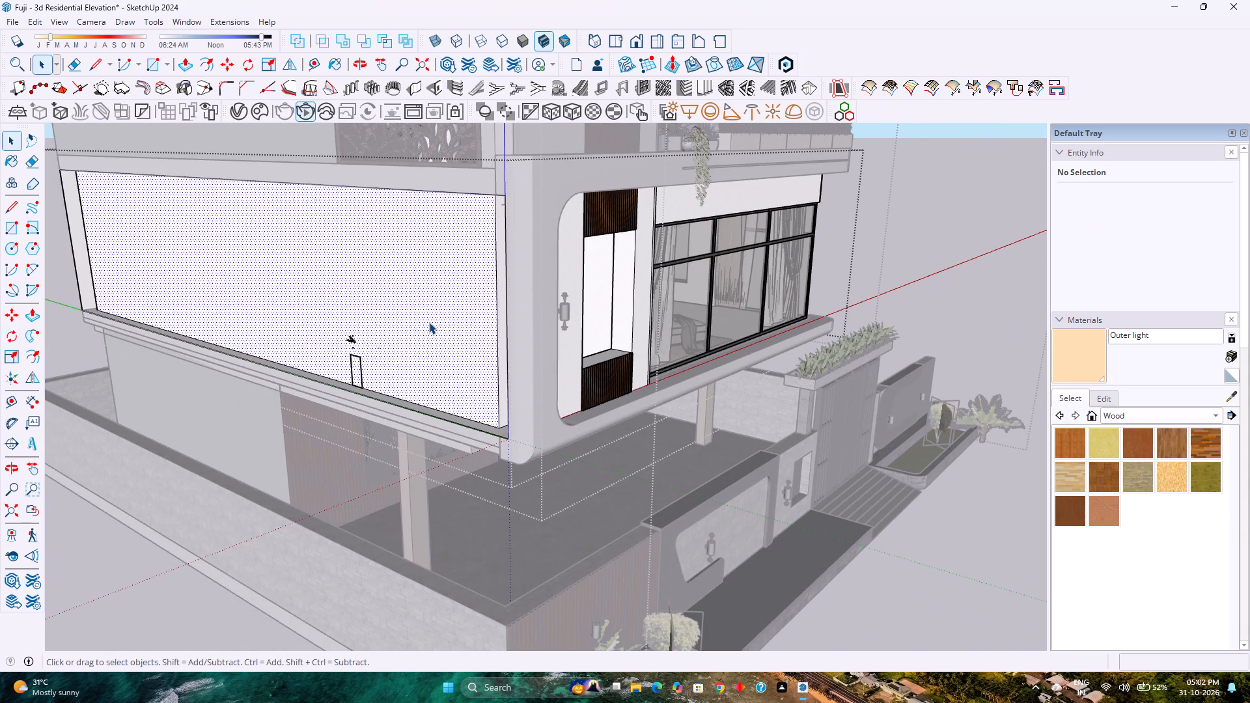
right_click(429, 322)
left_click(459, 365)
Move the plant stands about 3 3/16" inward along the red axis, away from the opened side wall's floor line.
scroll(355, 372, "up", 2)
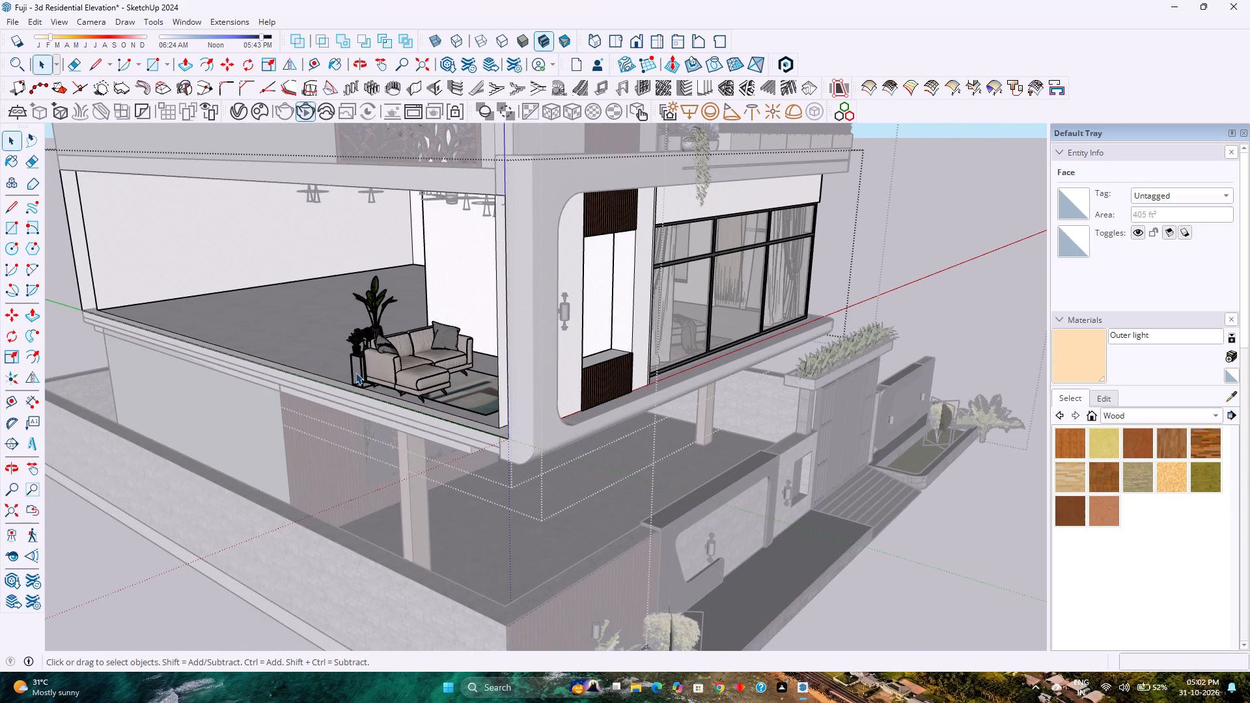
scroll(355, 372, "up", 20)
scroll(303, 394, "up", 1)
middle_click_drag(303, 394, 307, 396)
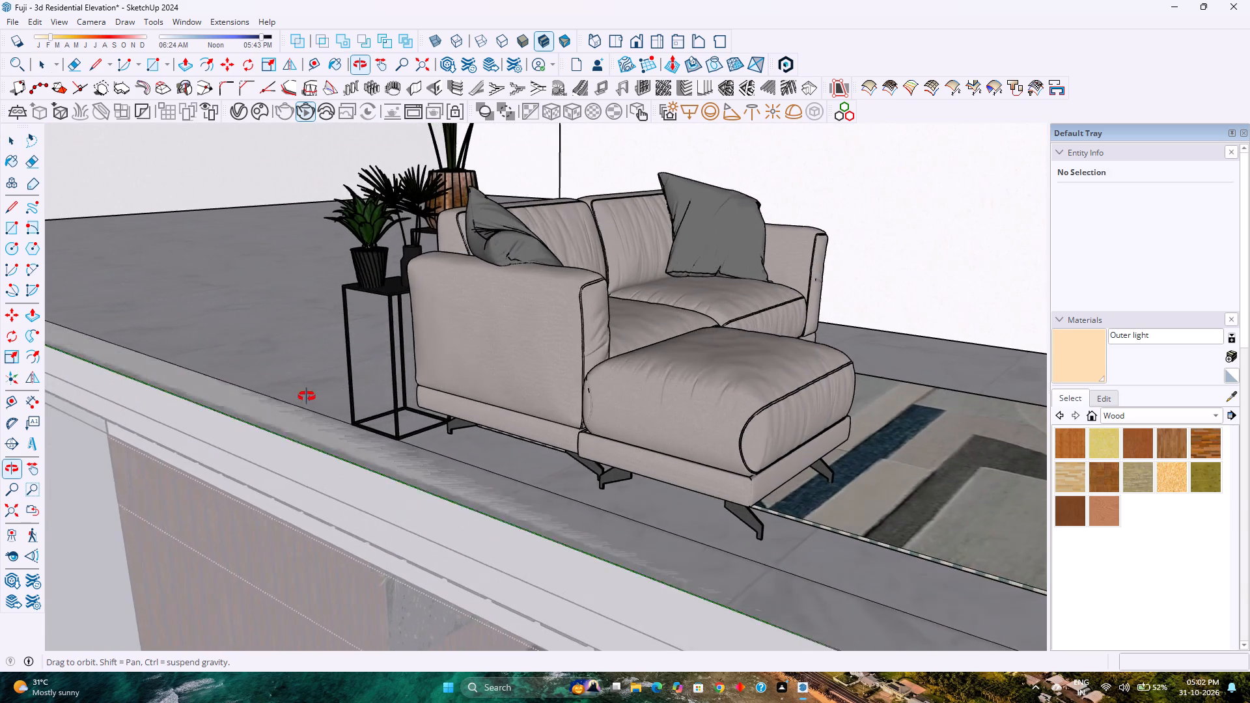
middle_click_drag(307, 396, 684, 467)
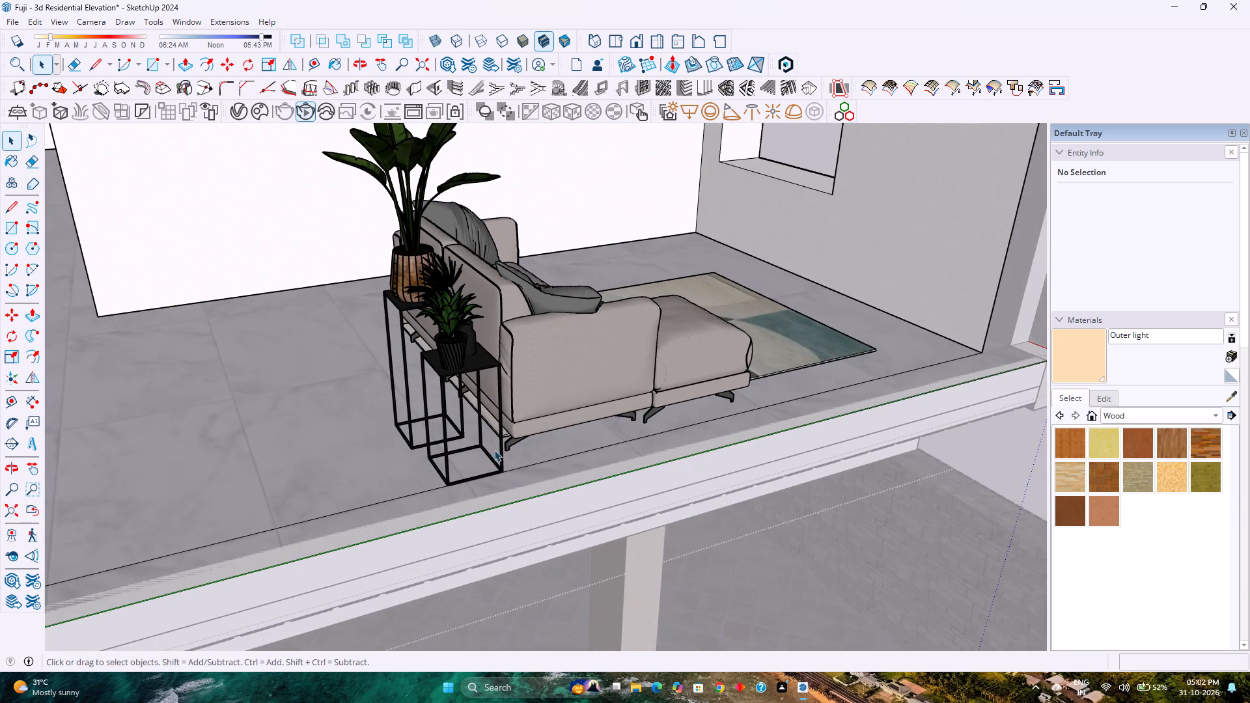
left_click(550, 419)
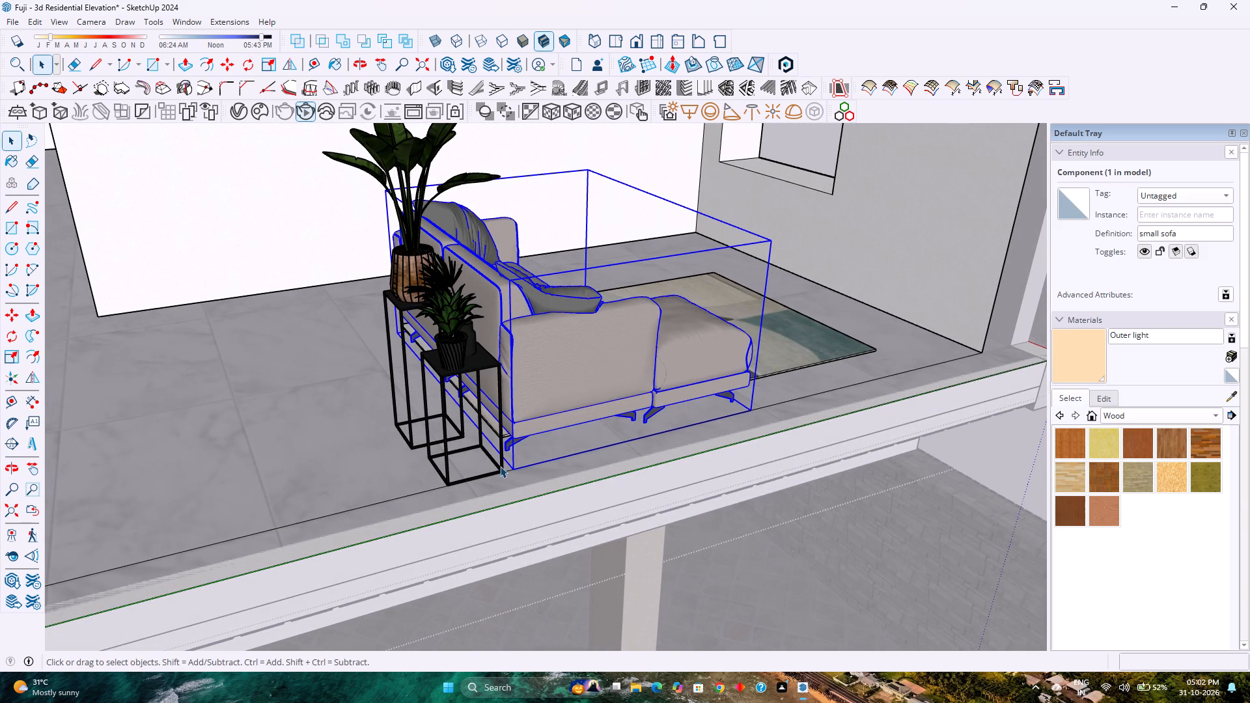
key("m")
scroll(519, 428, "up", 3)
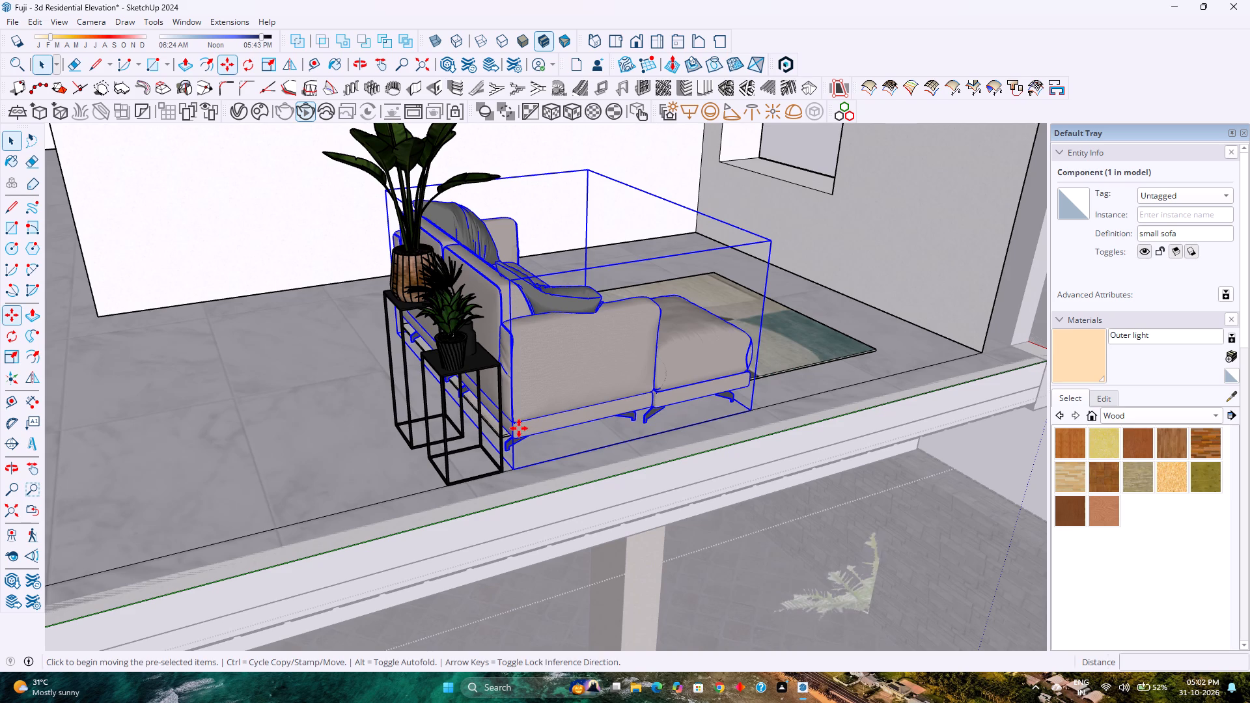
scroll(519, 428, "up", 16)
middle_click_drag(483, 459, 510, 462)
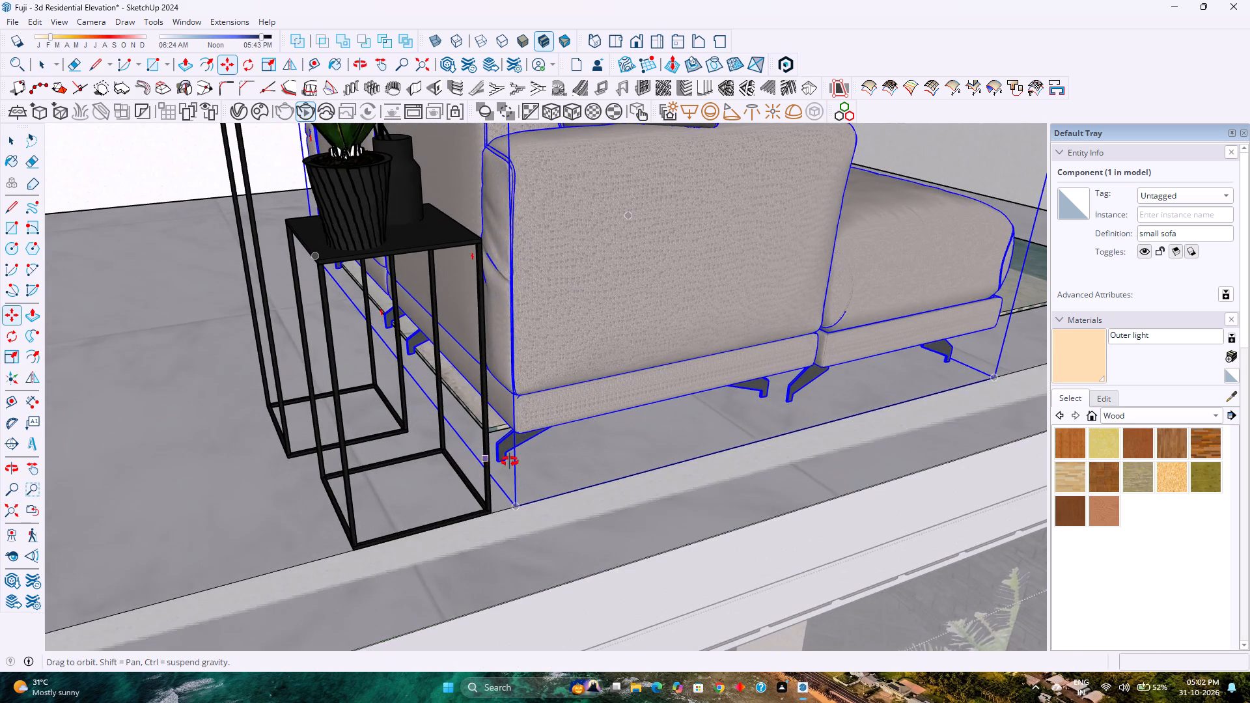
middle_click_drag(510, 462, 521, 462)
key("Escape")
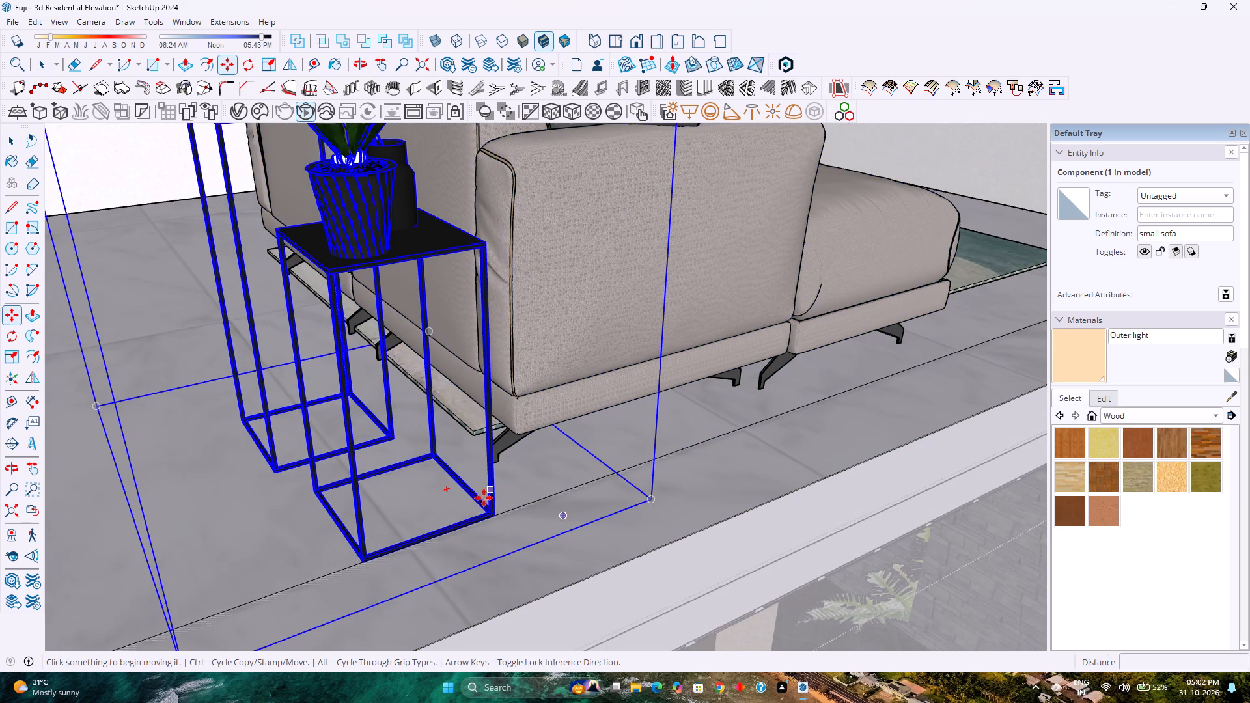
scroll(492, 513, "up", 20)
scroll(492, 513, "up", 1)
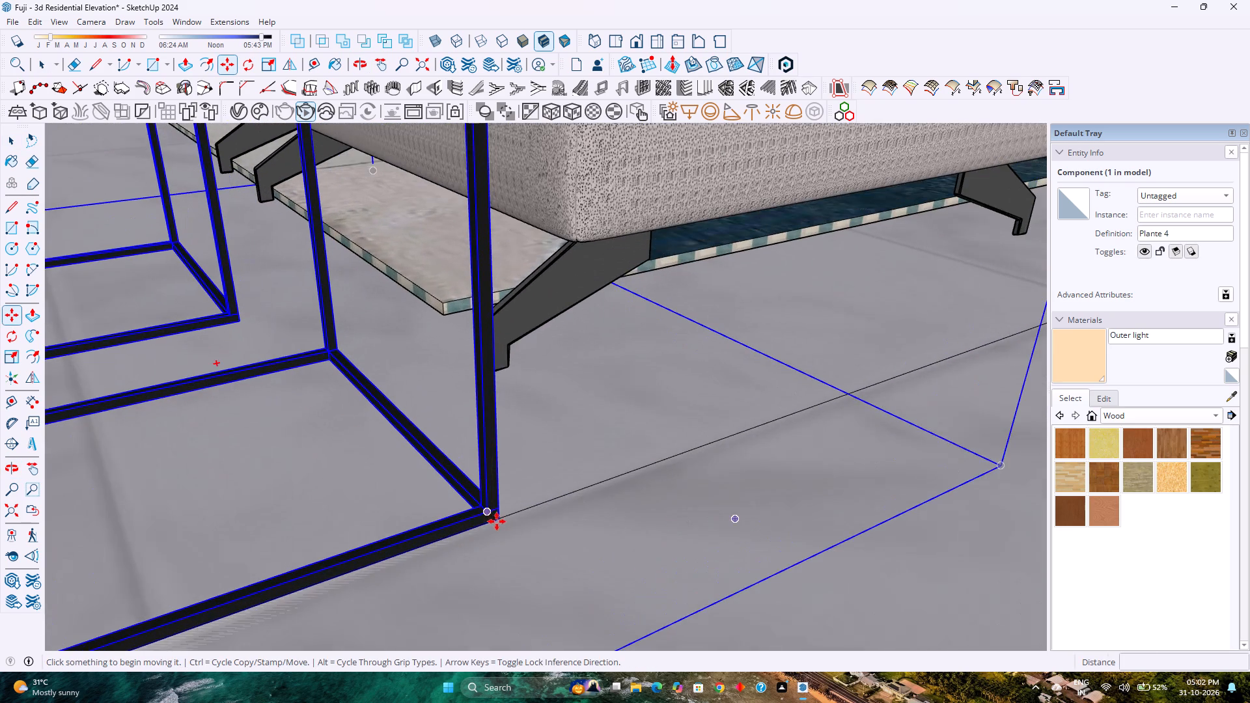
scroll(497, 521, "up", 3)
left_click(499, 519)
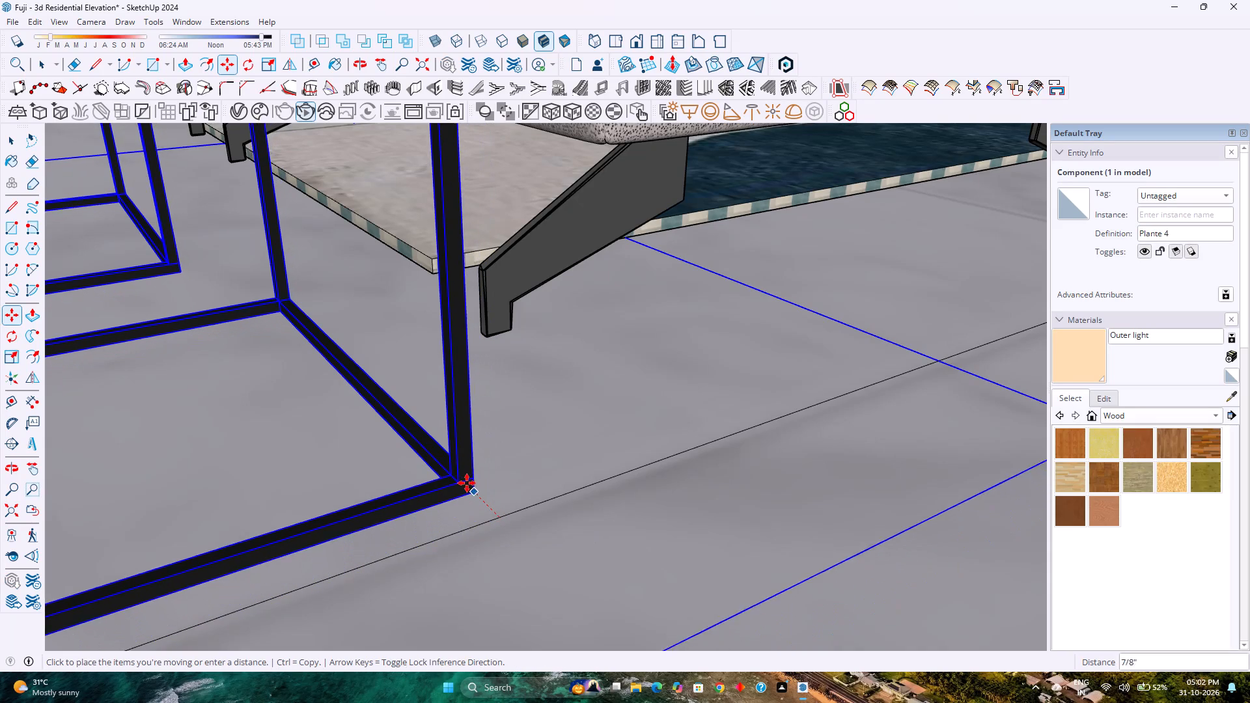
left_click(411, 431)
Examine the plant stands behind the sofa and the empty wall and corner around the rug and narrow window.
scroll(411, 431, "down", 6)
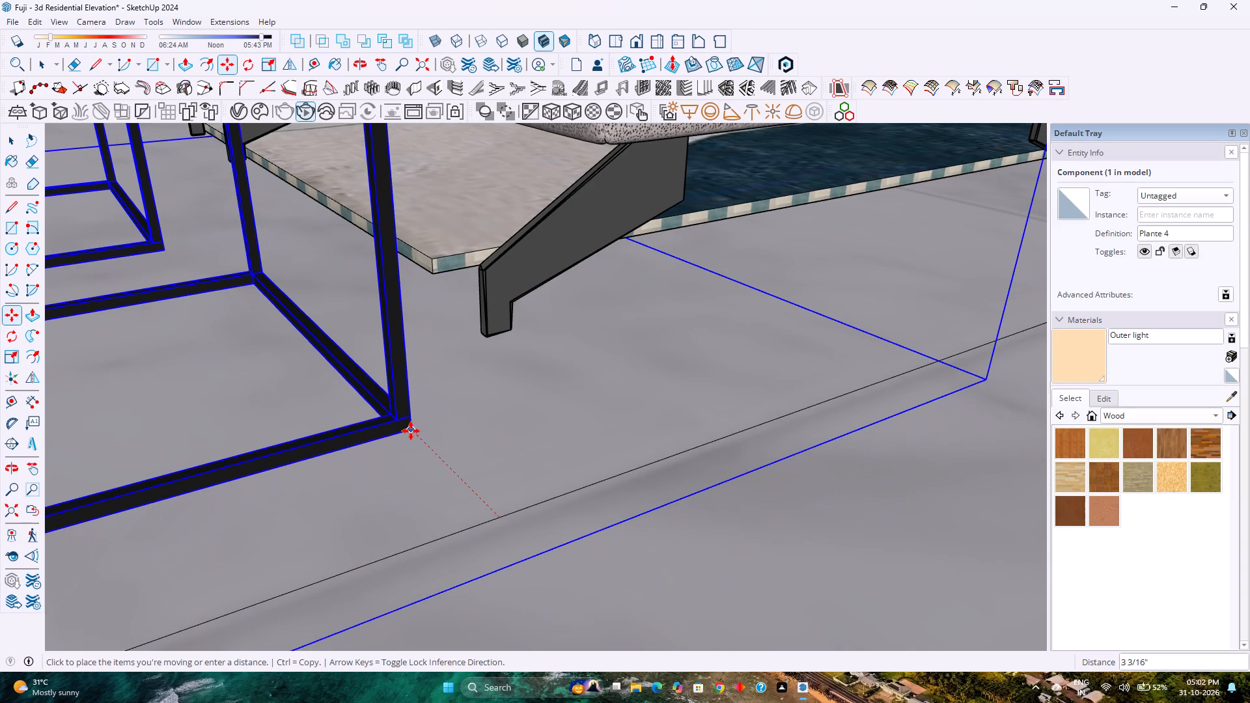
scroll(411, 431, "down", 20)
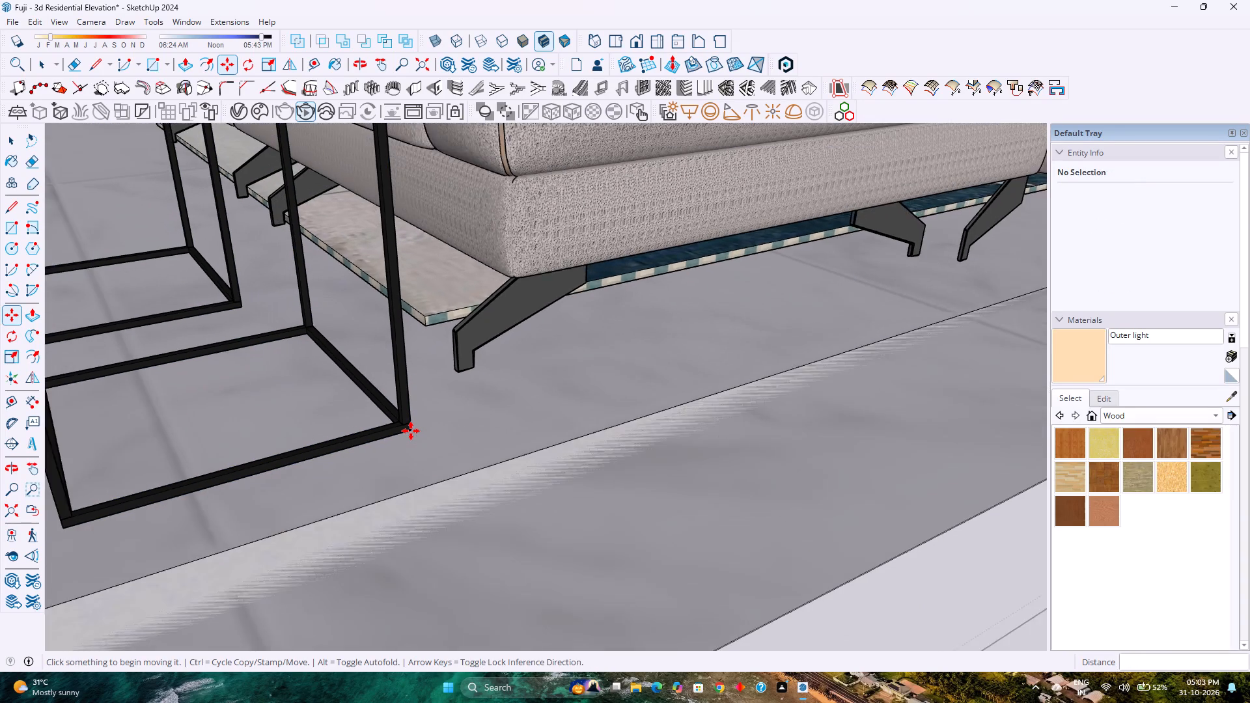
scroll(411, 431, "down", 20)
scroll(411, 431, "down", 7)
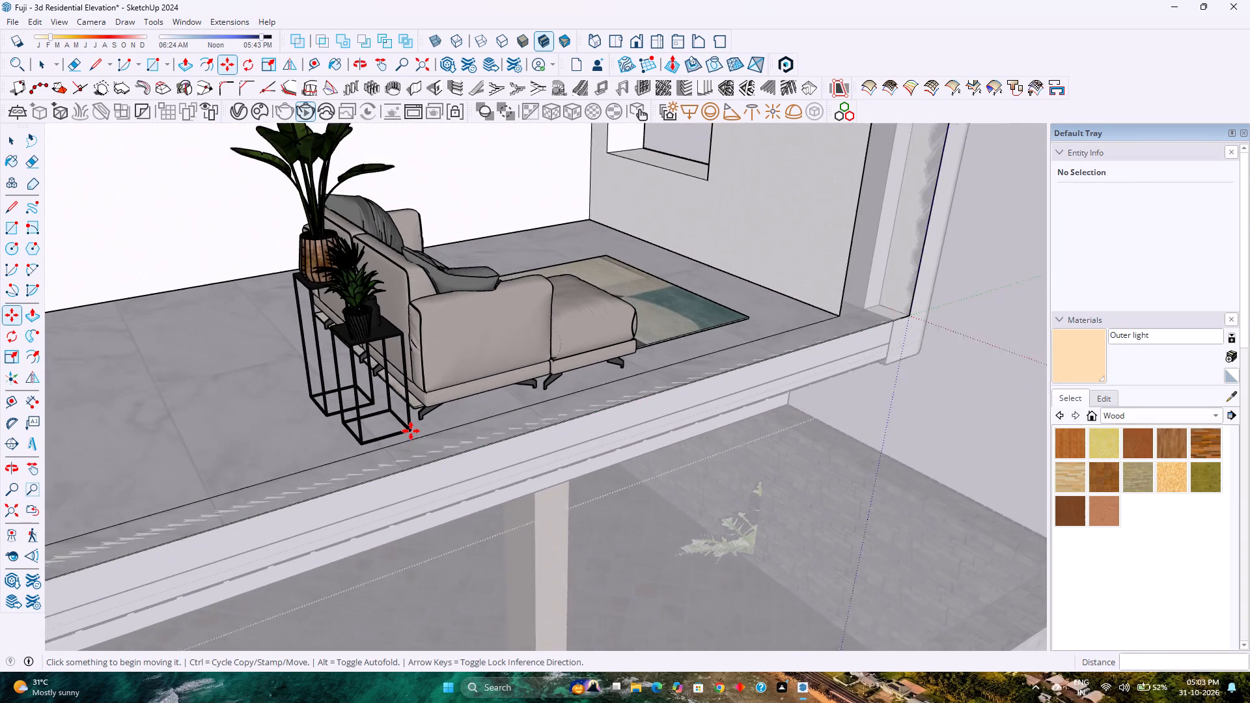
middle_click(389, 404, "shift")
middle_click(390, 406, "shift")
middle_click_drag(393, 409, 426, 441, "shift")
middle_click_drag(433, 446, 660, 479, "shift")
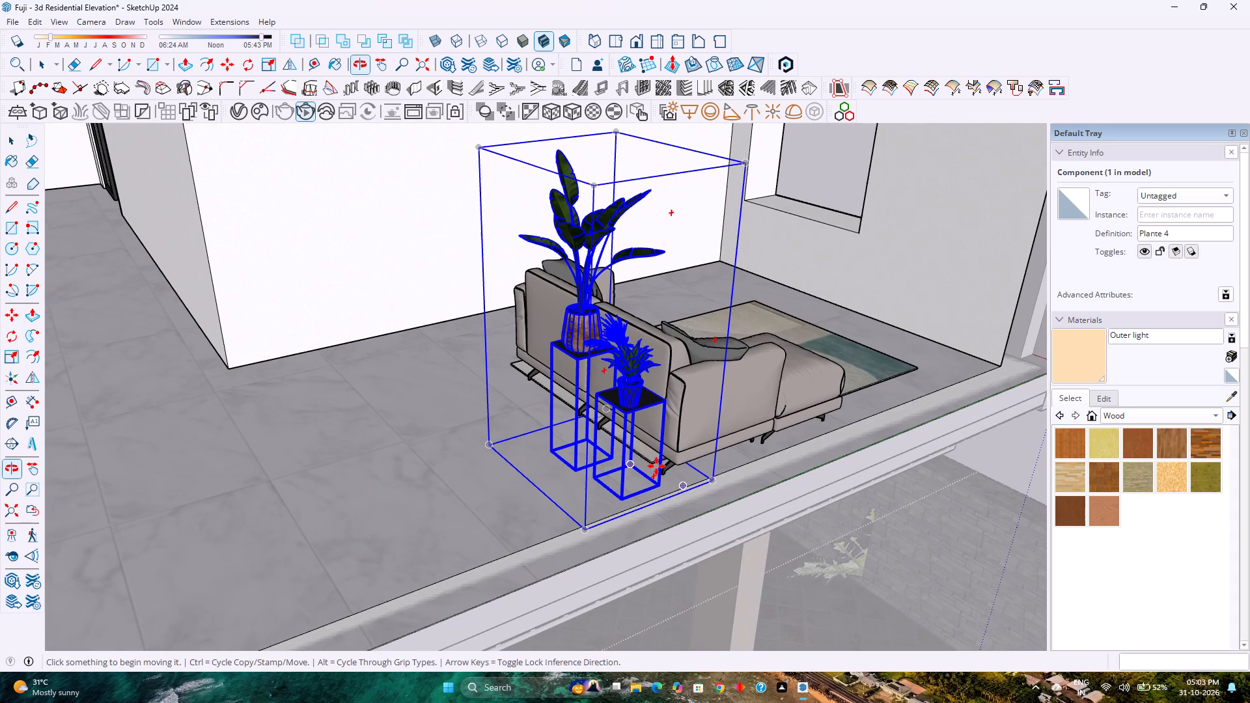
key("space")
scroll(739, 229, "up", 3)
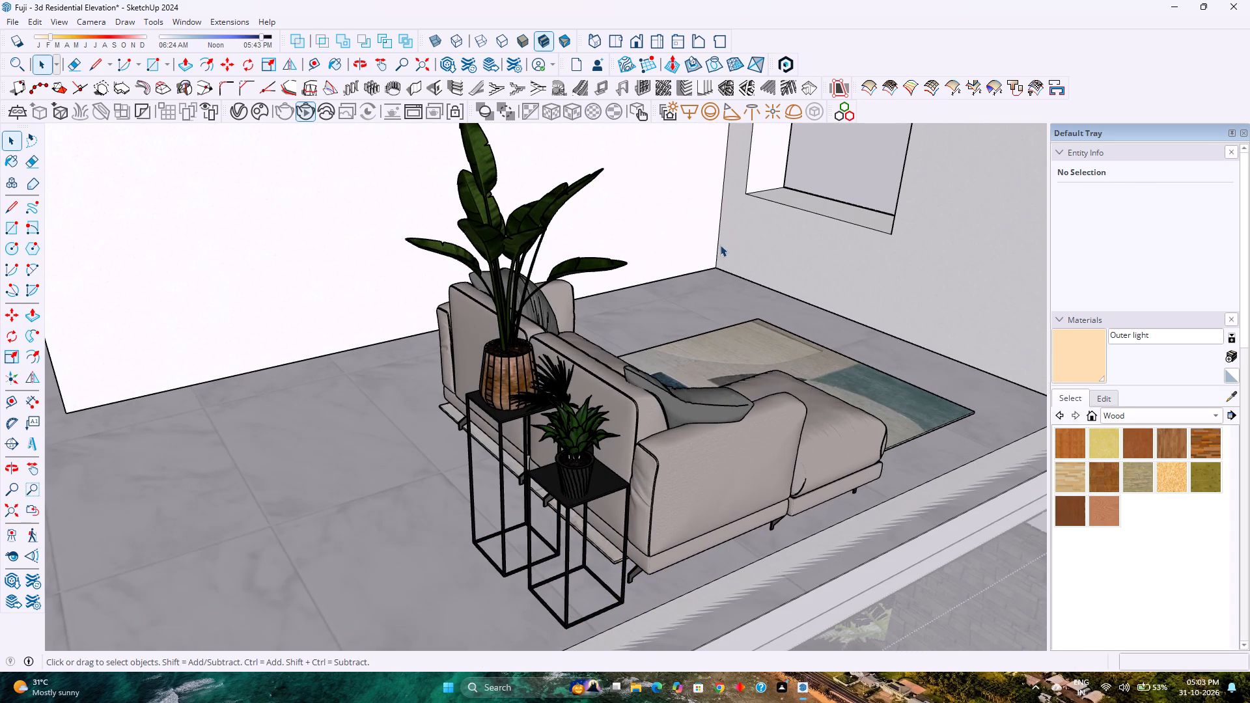
middle_click_drag(702, 260, 602, 397, "shift")
middle_click_drag(602, 396, 597, 377)
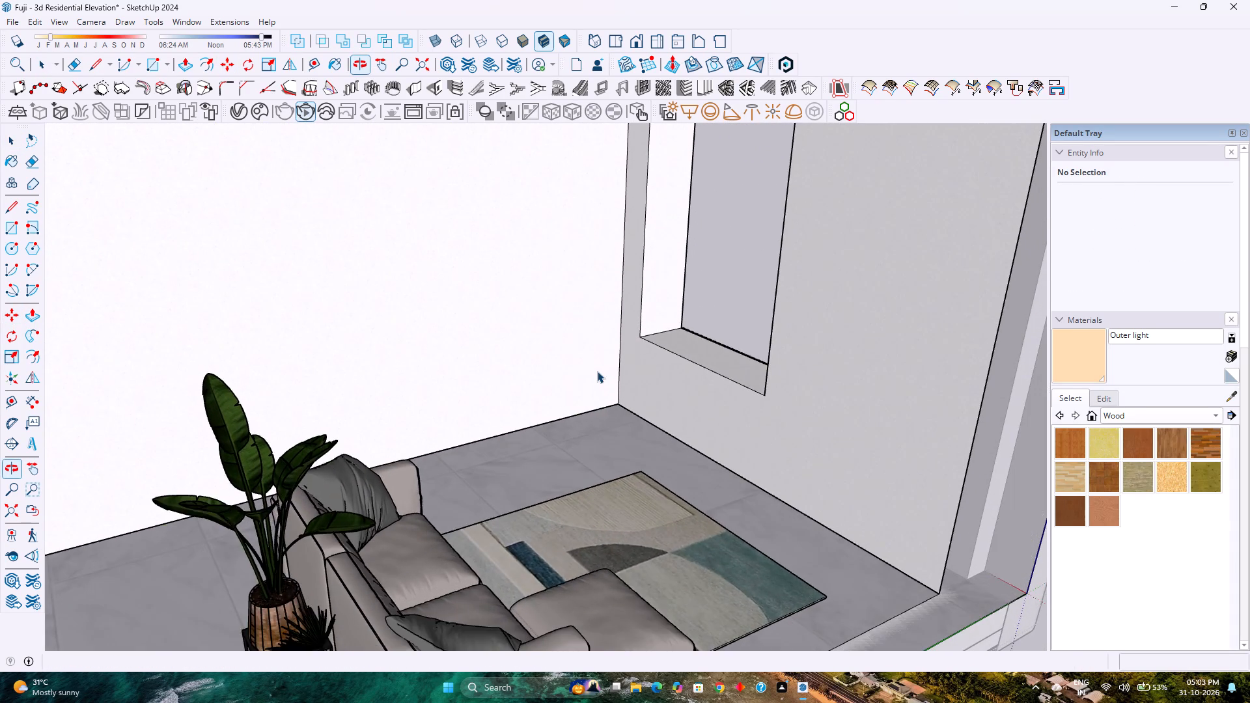
scroll(597, 368, "down", 3)
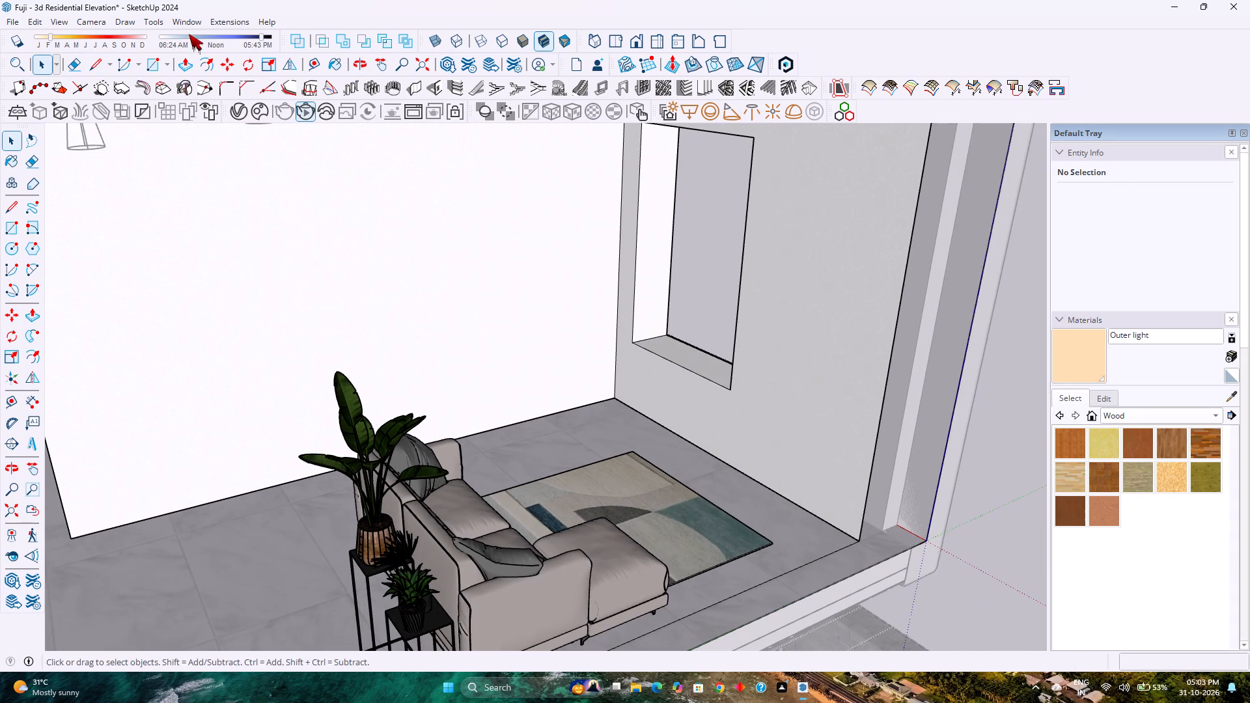
Browse the Plants results in 3D Warehouse for another potted plant suited to the furnished room.
left_click(186, 19)
left_click(208, 123)
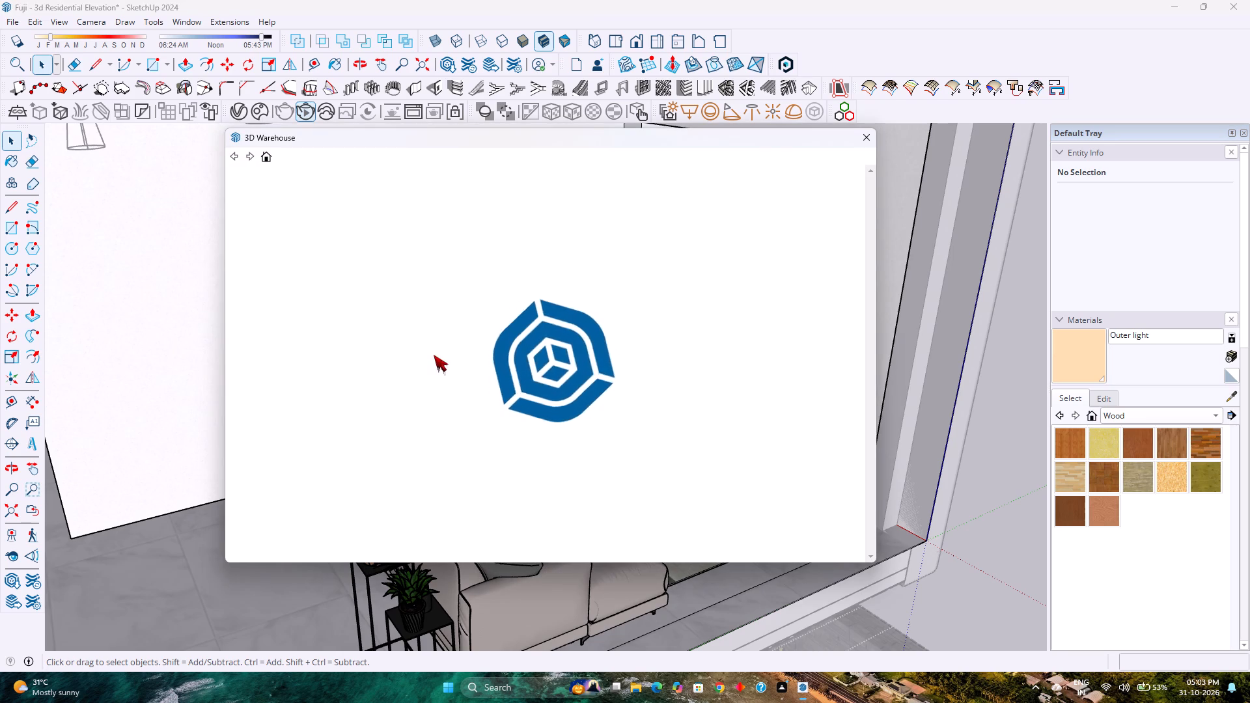
scroll(434, 355, "down", 2)
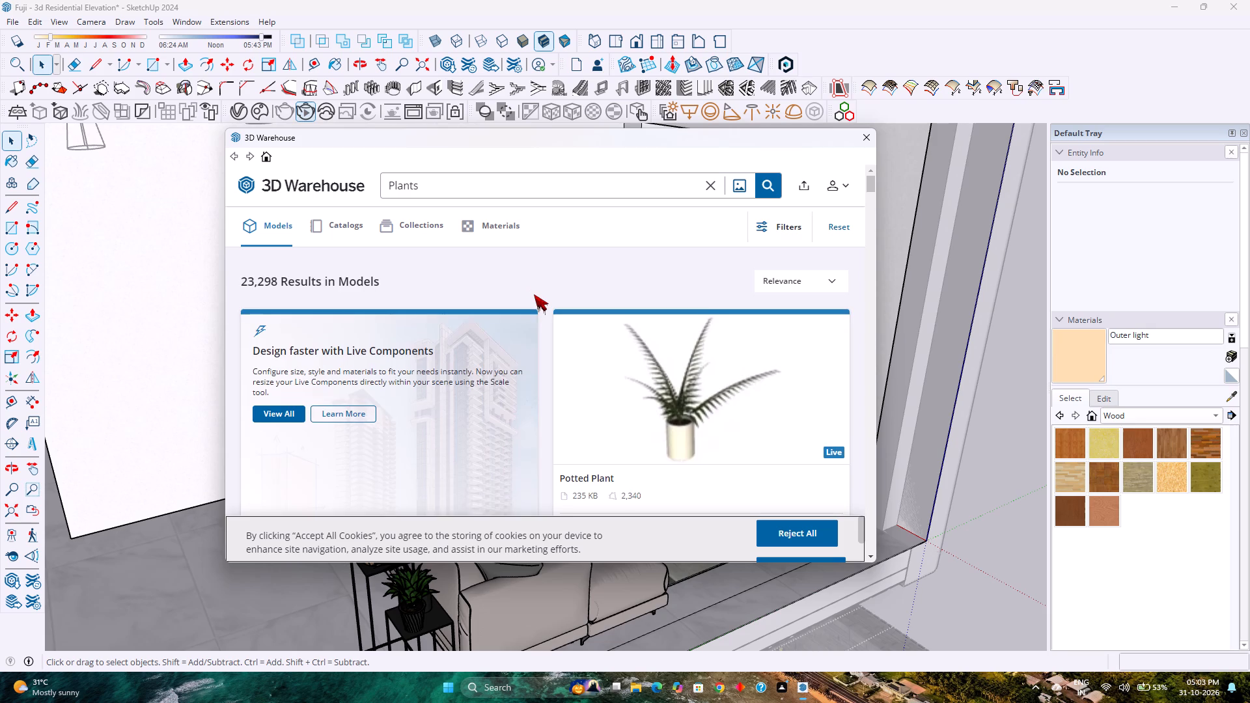
scroll(534, 294, "down", 12)
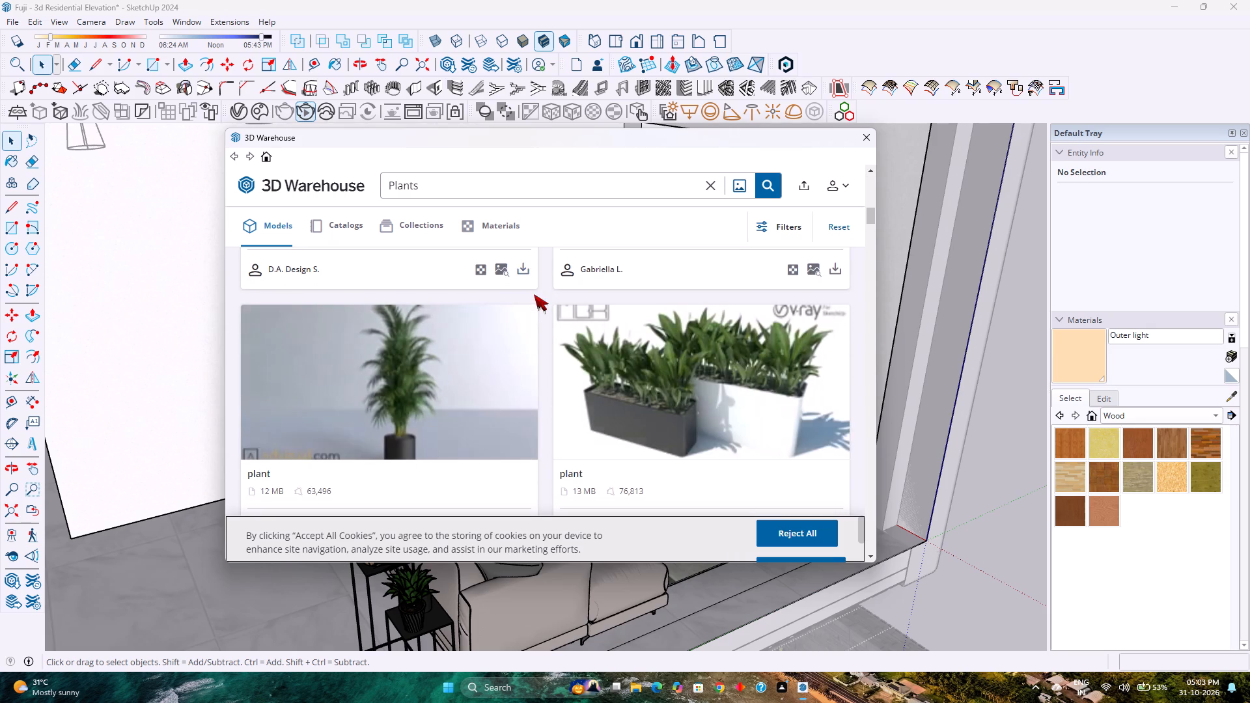
scroll(534, 294, "down", 4)
scroll(534, 294, "up", 1)
scroll(534, 294, "down", 2)
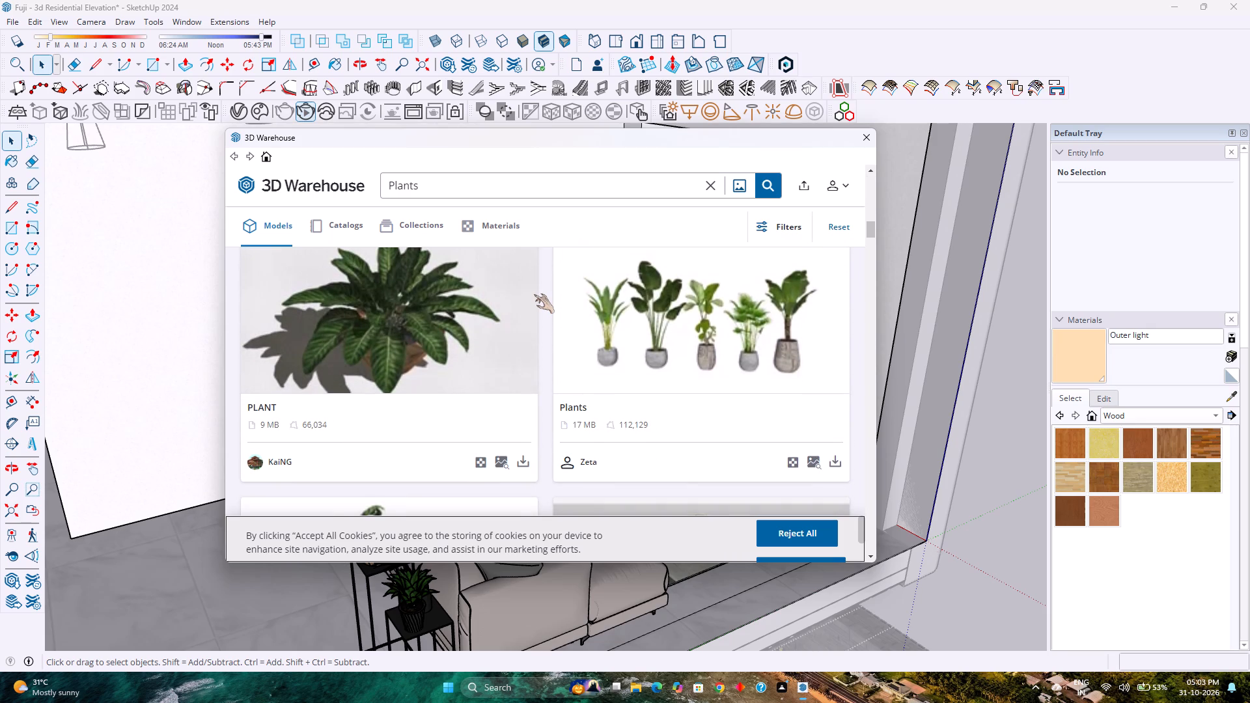
scroll(534, 294, "down", 8)
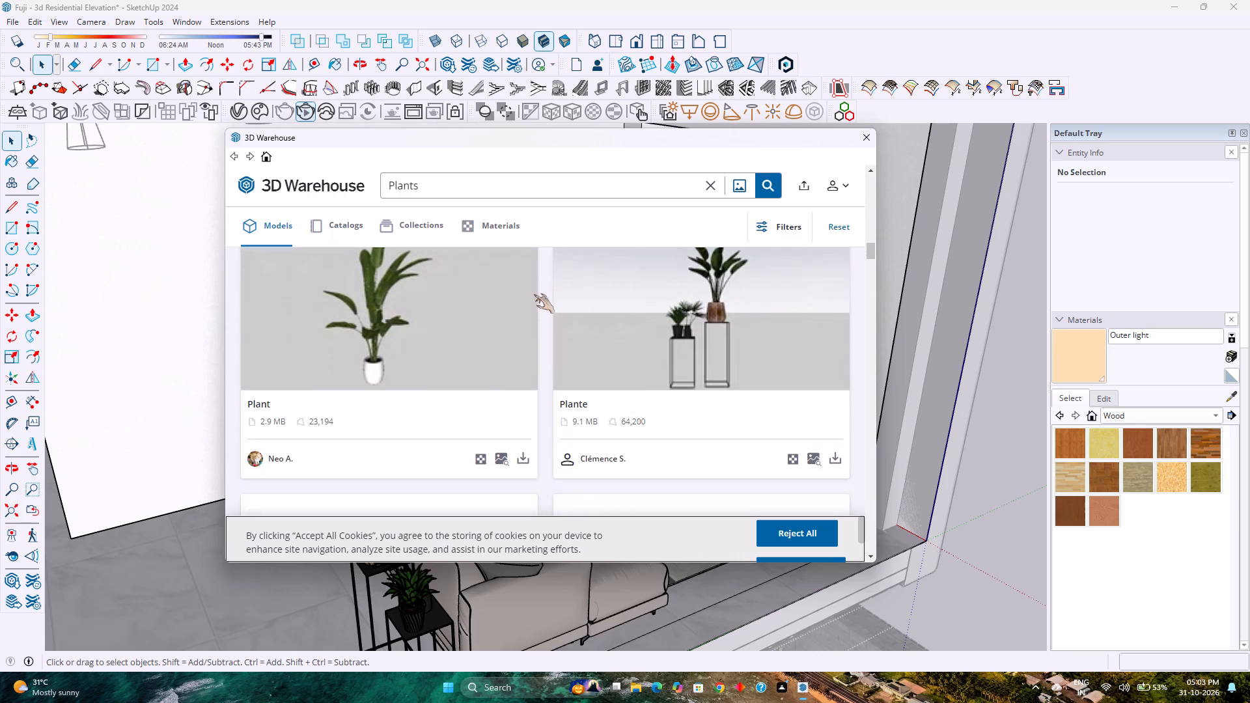
scroll(534, 294, "up", 5)
scroll(534, 294, "down", 2)
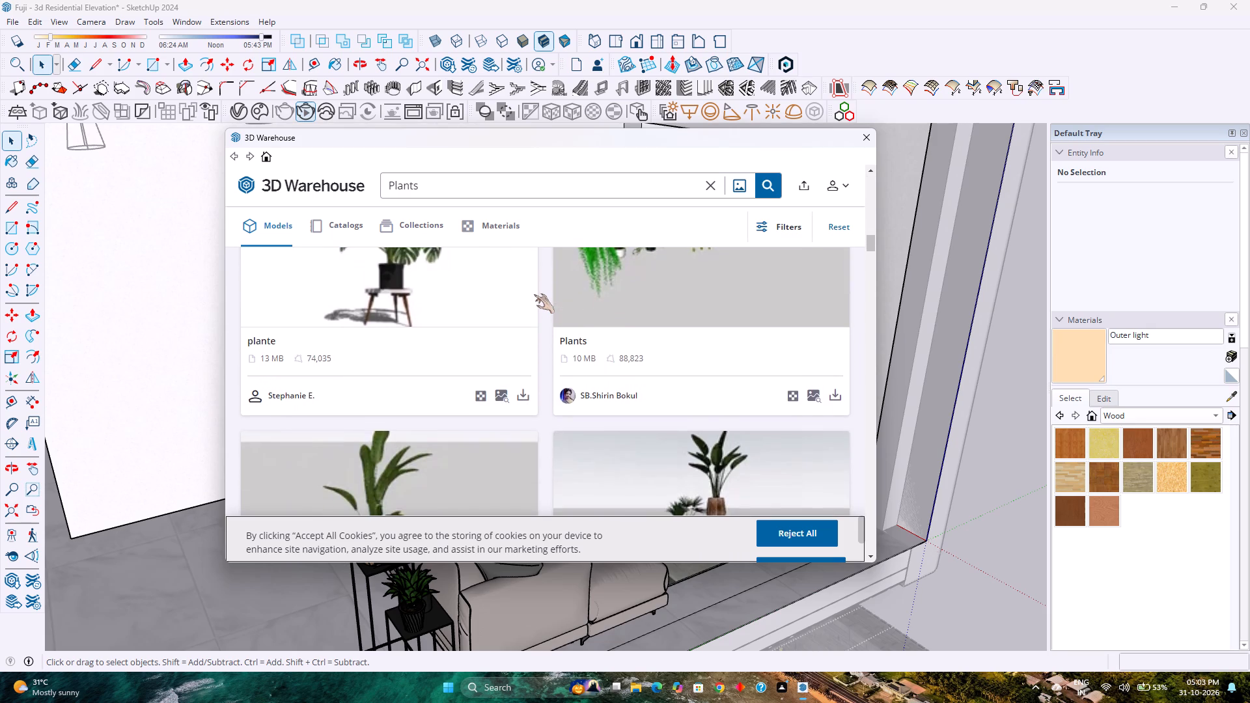
scroll(525, 334, "down", 10)
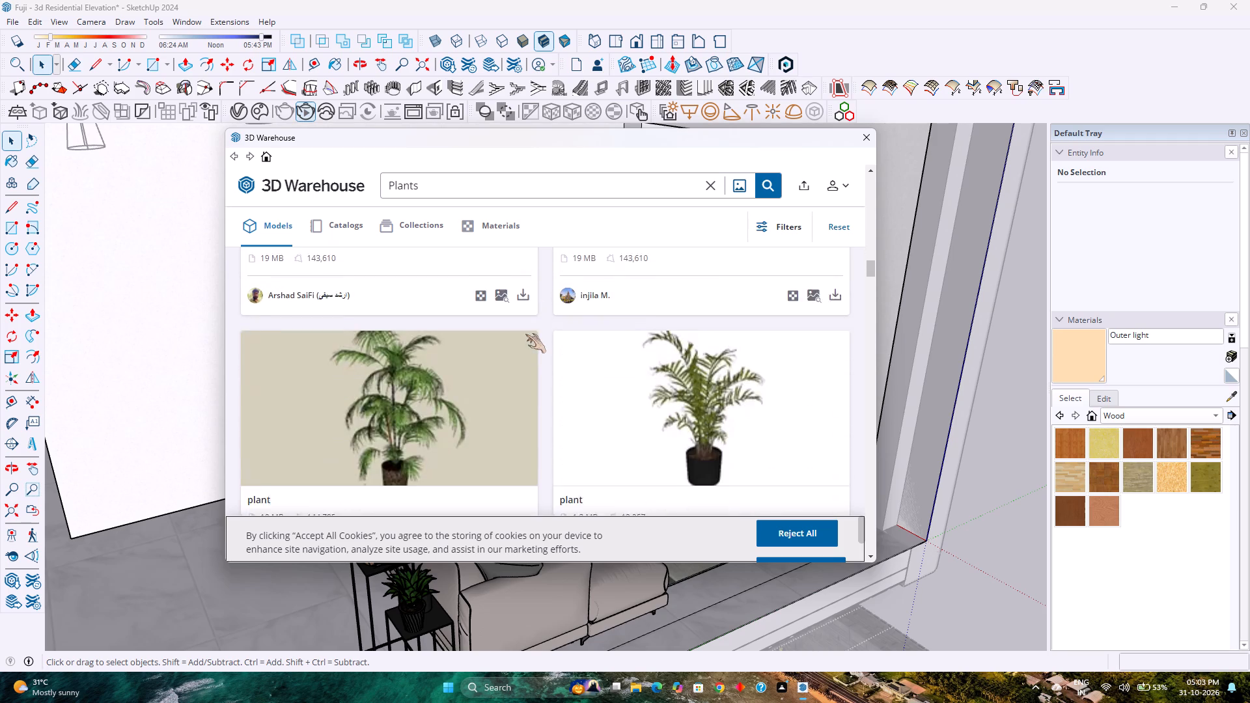
scroll(525, 334, "down", 7)
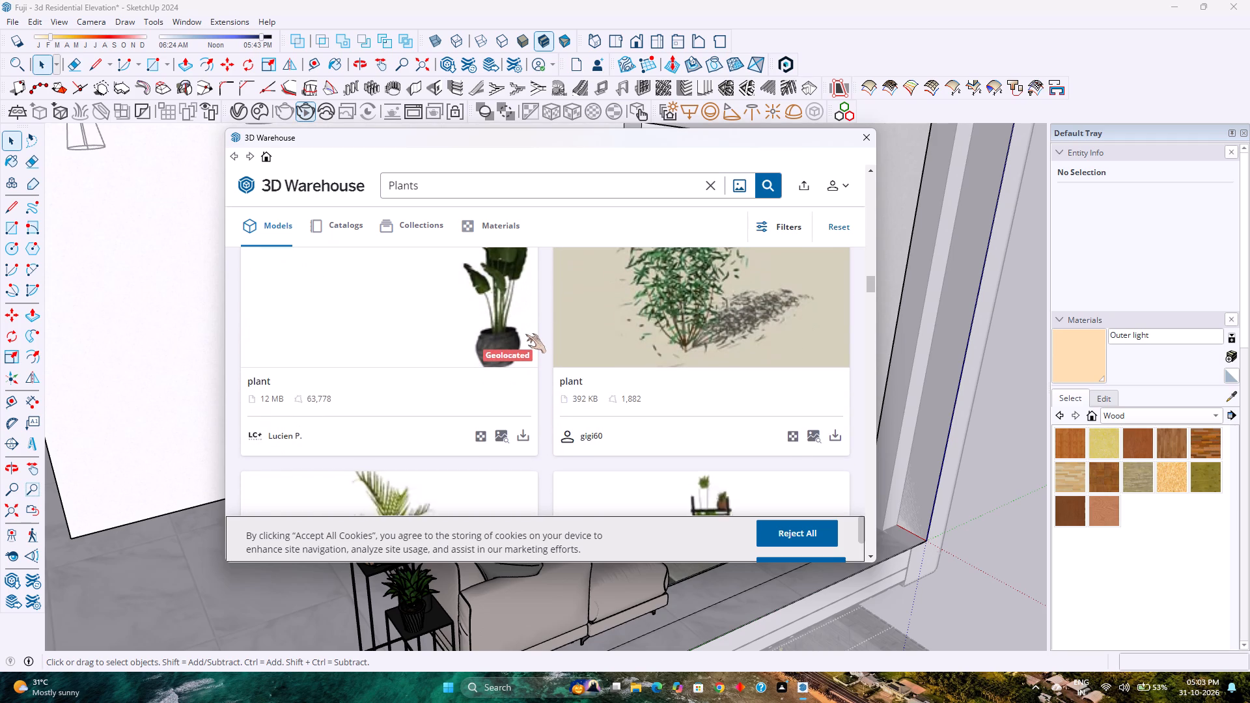
scroll(525, 334, "down", 5)
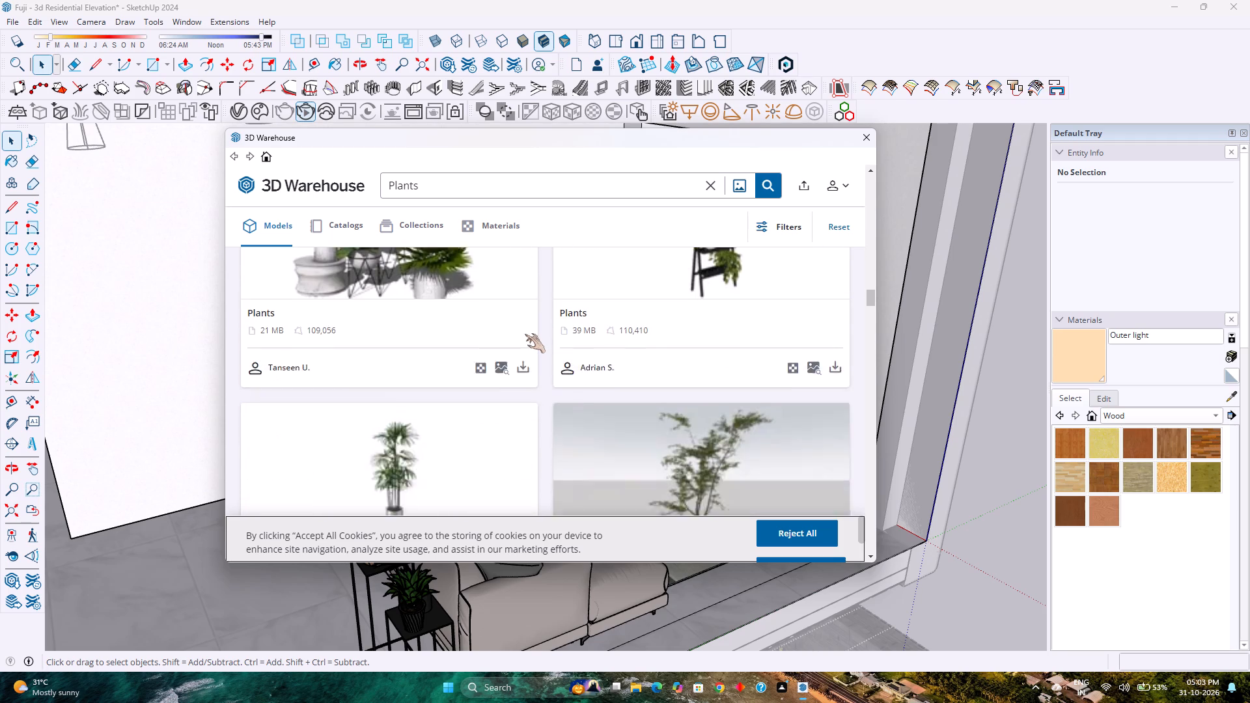
scroll(525, 334, "down", 7)
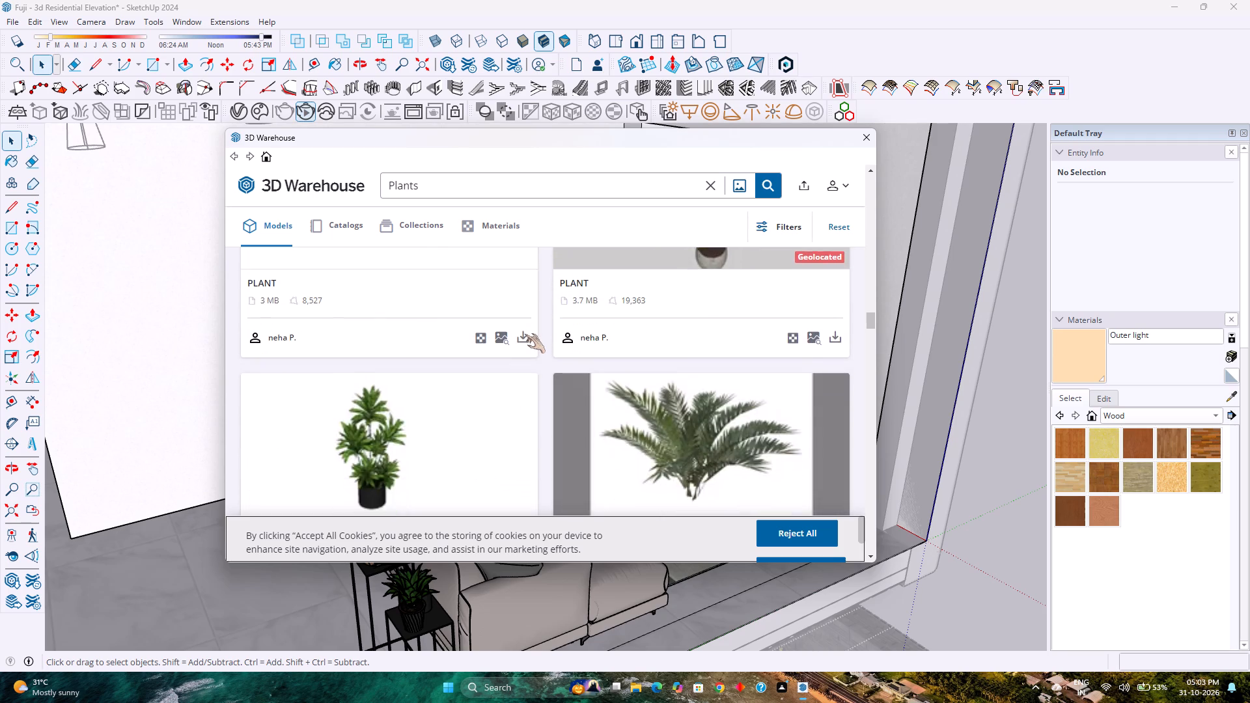
scroll(525, 334, "down", 7)
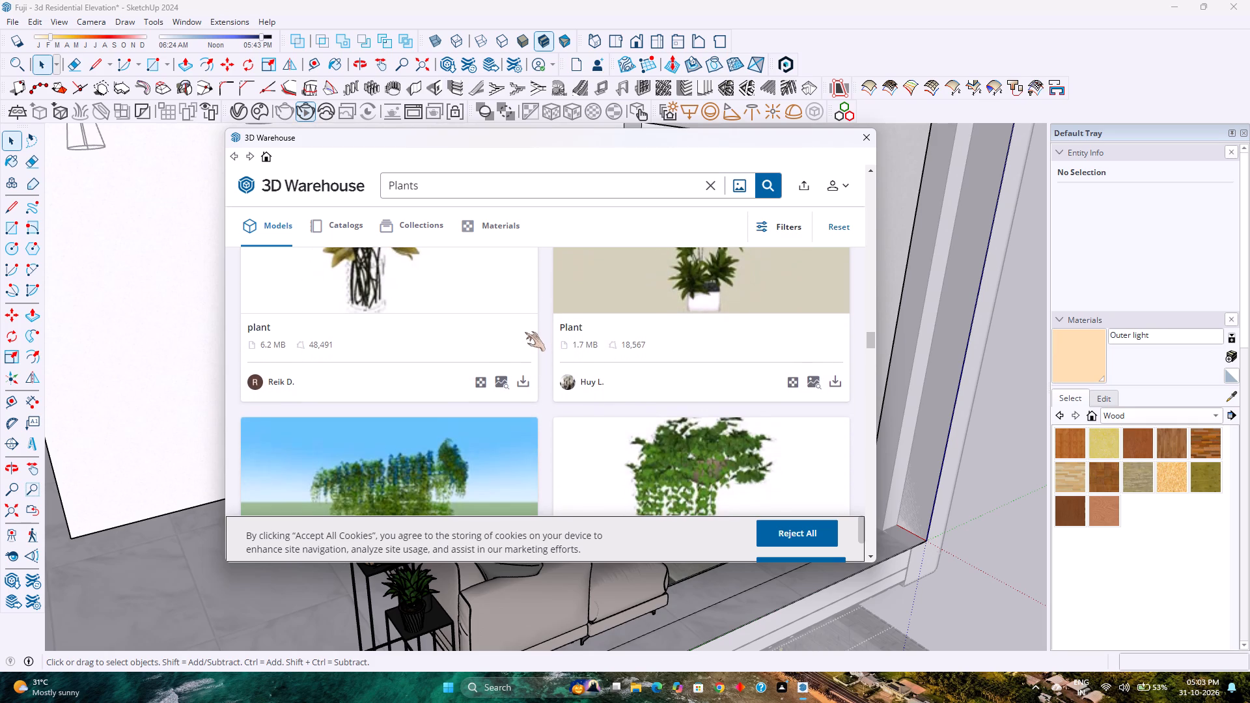
scroll(525, 332, "down", 7)
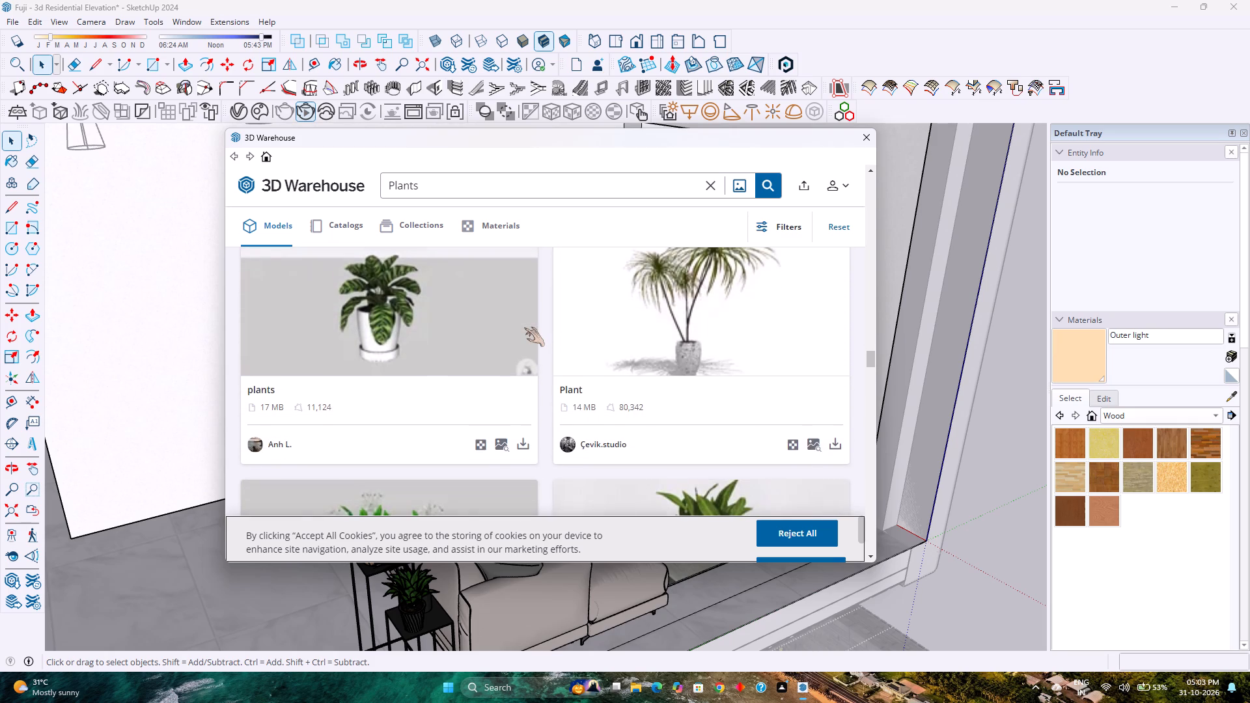
scroll(524, 327, "down", 8)
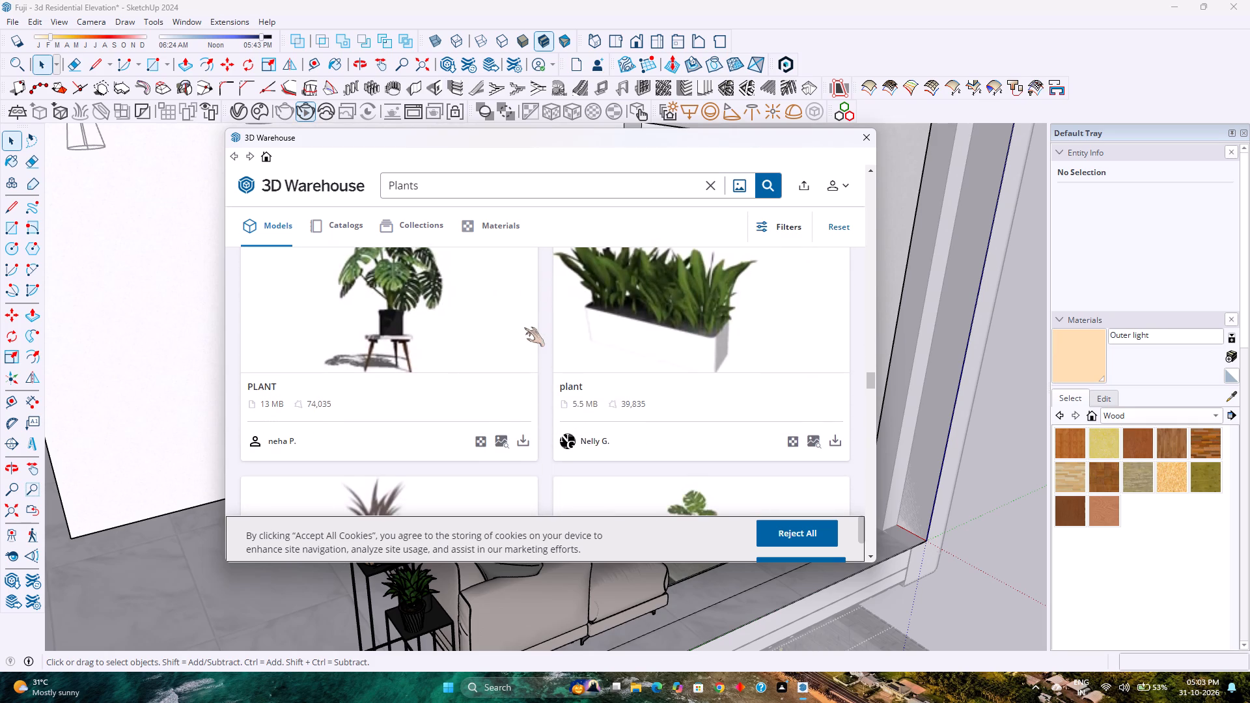
scroll(524, 327, "down", 2)
scroll(524, 327, "up", 1)
scroll(524, 327, "down", 2)
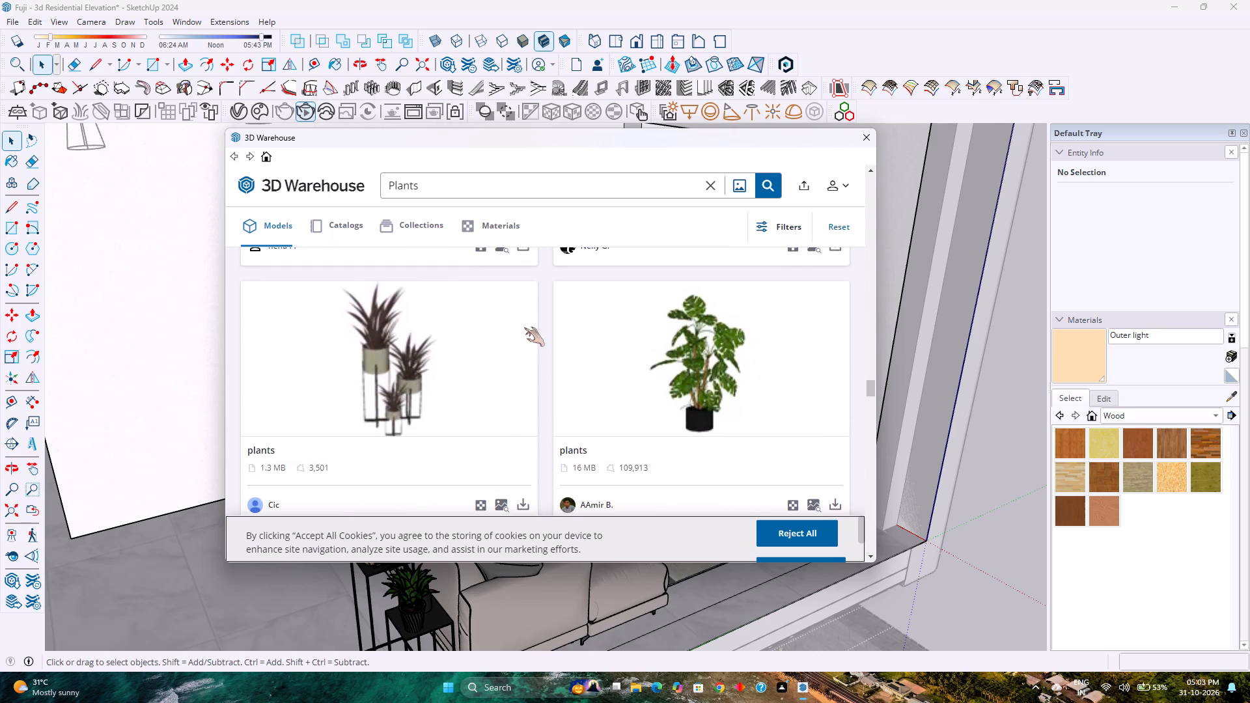
scroll(524, 327, "up", 6)
scroll(527, 321, "down", 4)
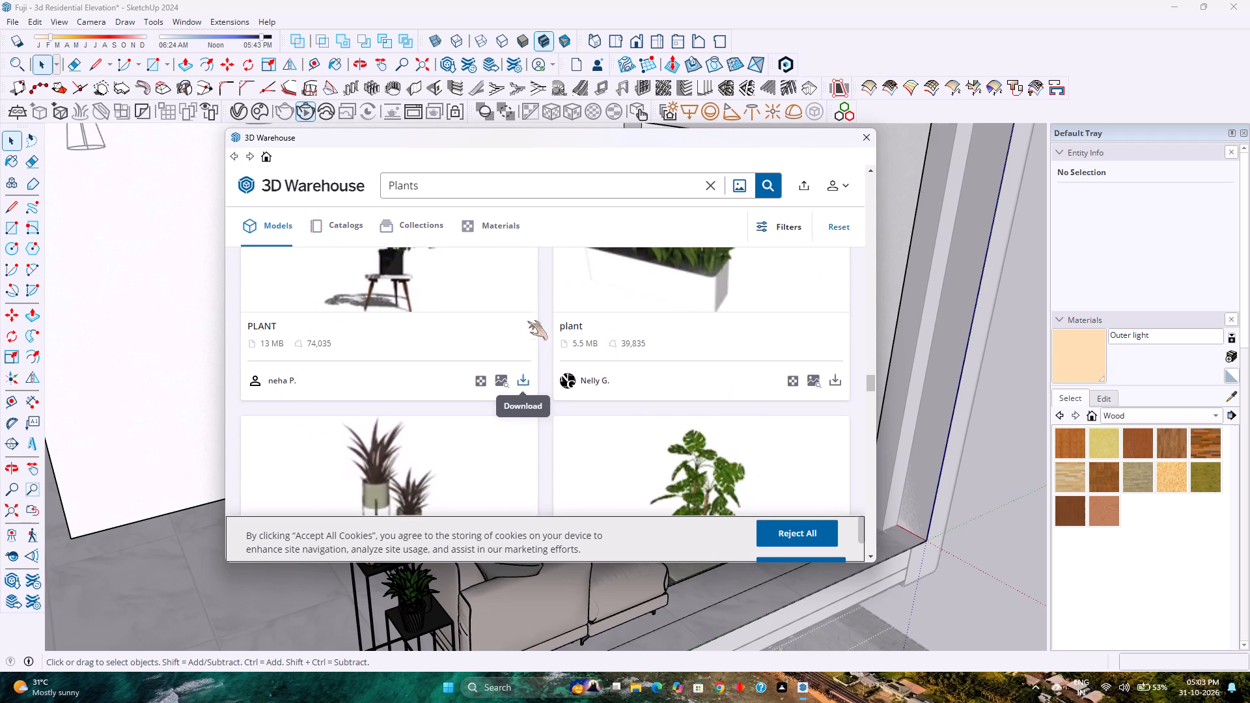
Download the 13 MB PLANT model, a potted monstera on a small wooden stool, into the current model.
left_click(529, 372)
left_click(510, 363)
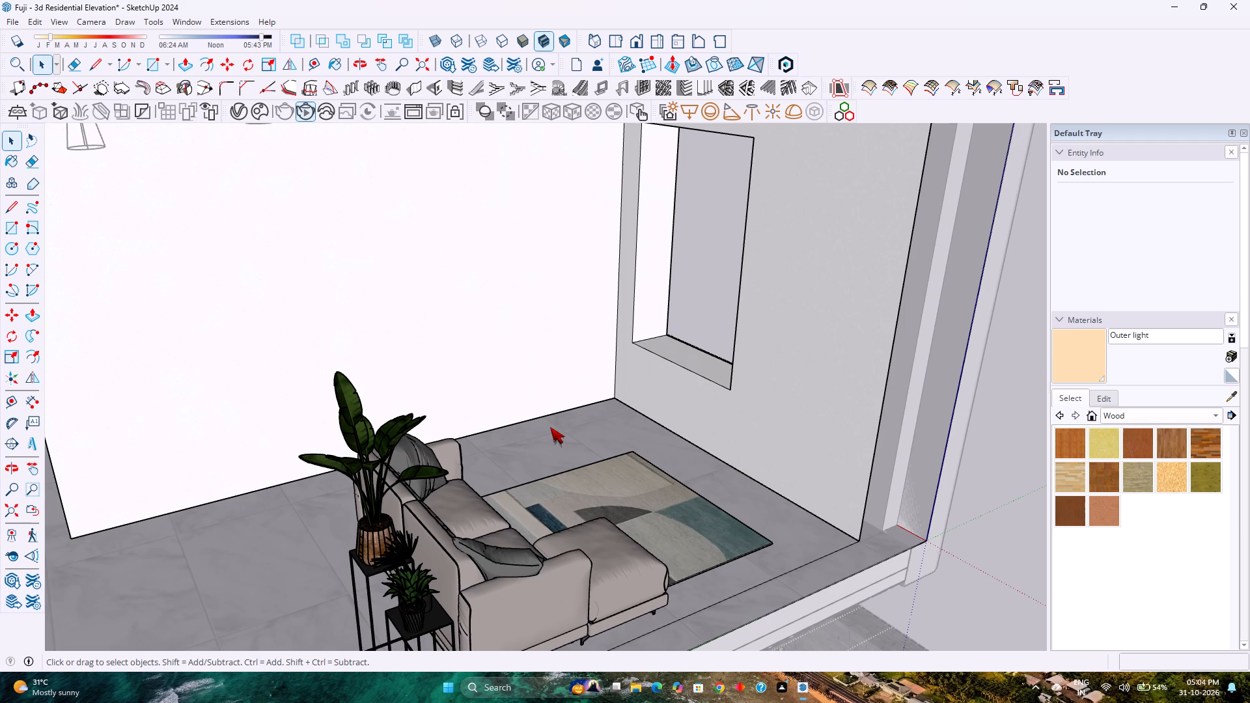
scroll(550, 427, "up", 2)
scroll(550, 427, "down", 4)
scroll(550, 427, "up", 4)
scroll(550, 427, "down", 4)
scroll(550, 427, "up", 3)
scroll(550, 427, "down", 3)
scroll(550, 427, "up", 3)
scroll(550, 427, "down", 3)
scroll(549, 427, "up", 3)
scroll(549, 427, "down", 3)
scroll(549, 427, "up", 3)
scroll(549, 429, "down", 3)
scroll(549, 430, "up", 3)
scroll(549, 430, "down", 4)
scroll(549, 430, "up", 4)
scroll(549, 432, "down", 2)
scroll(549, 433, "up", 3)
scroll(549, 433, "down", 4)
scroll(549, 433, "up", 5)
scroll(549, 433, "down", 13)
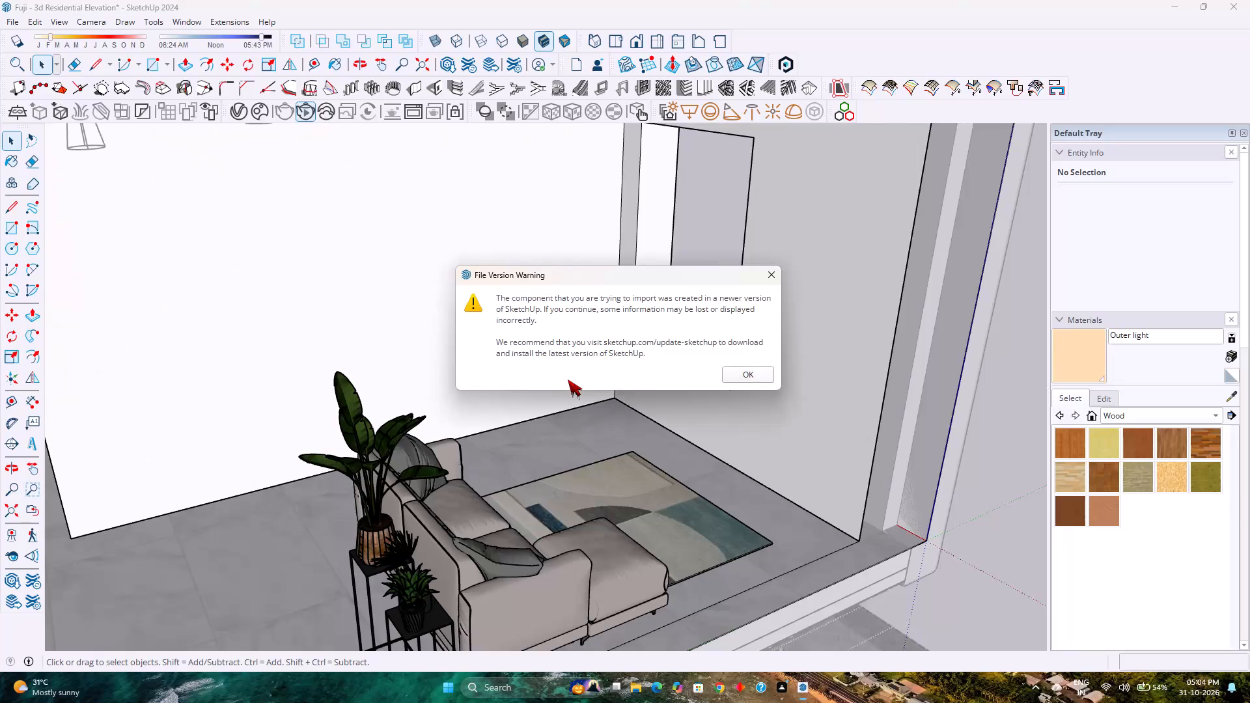
Continue importing the stool-mounted monstera component despite its newer SketchUp file version.
left_click(745, 380)
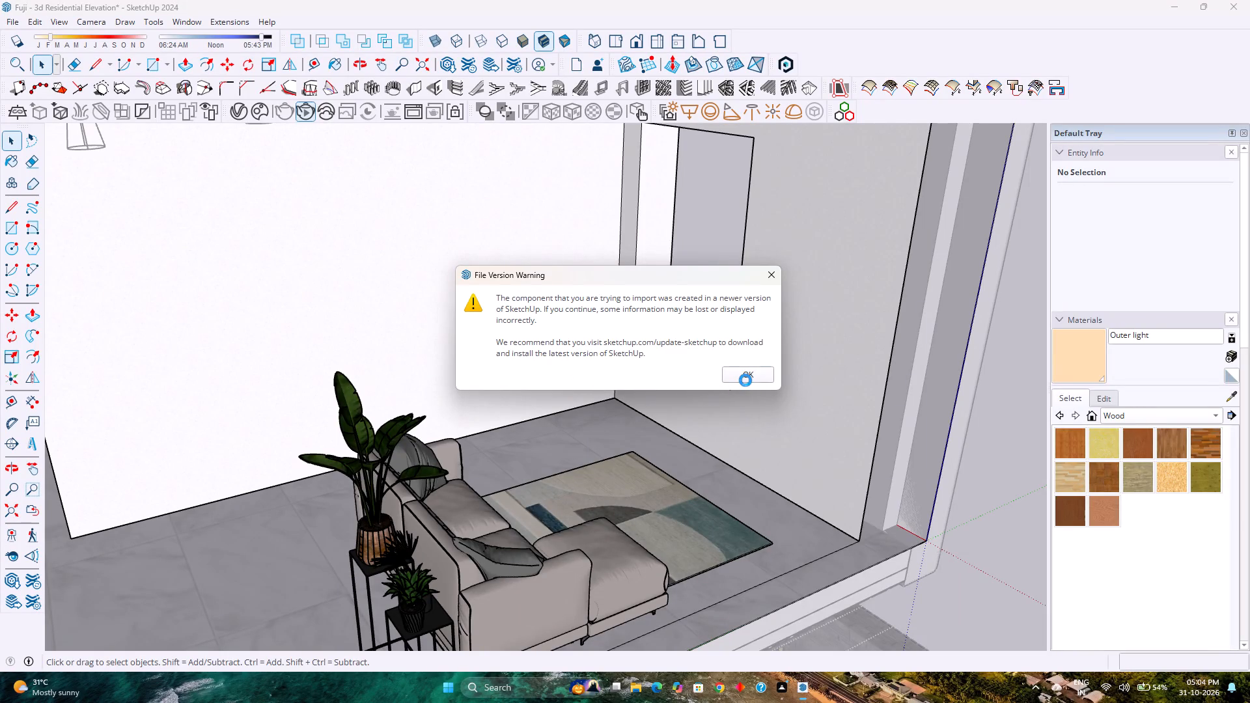
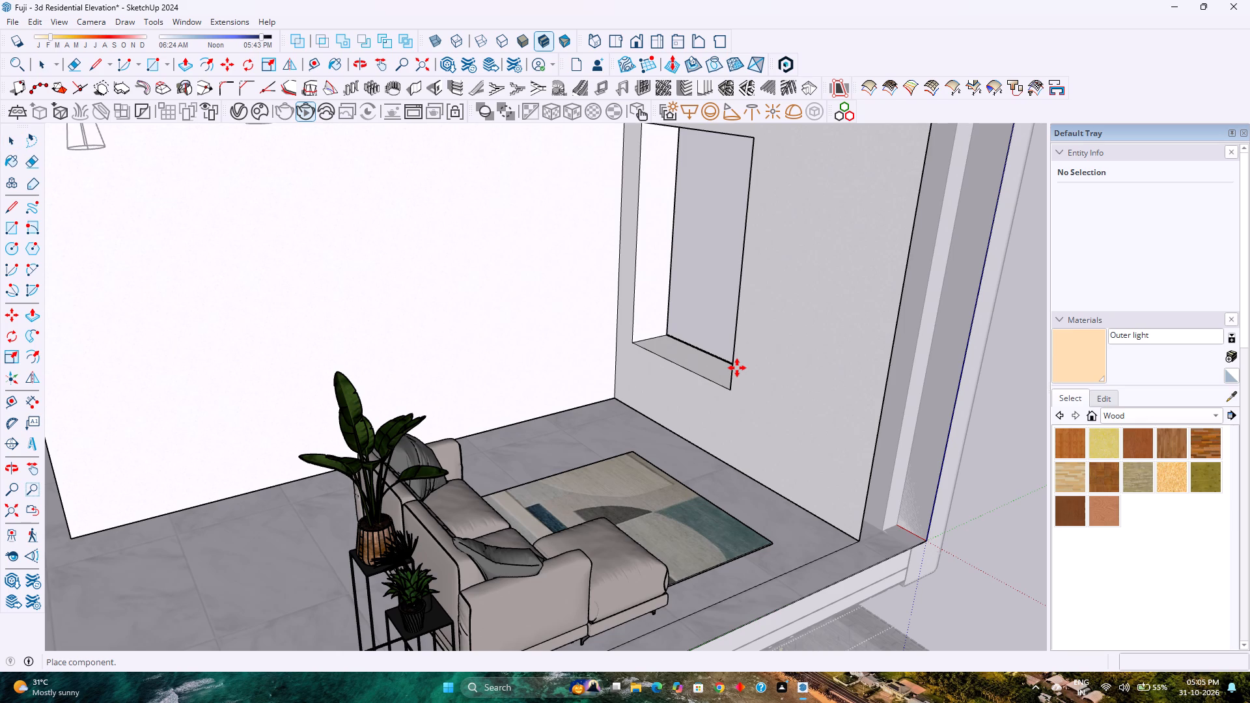
Place the stool-mounted monstera on the floor in the back corner beside the narrow window.
left_click_drag(1066, 529, 1249, 585)
left_click_drag(1249, 585, 1249, 0)
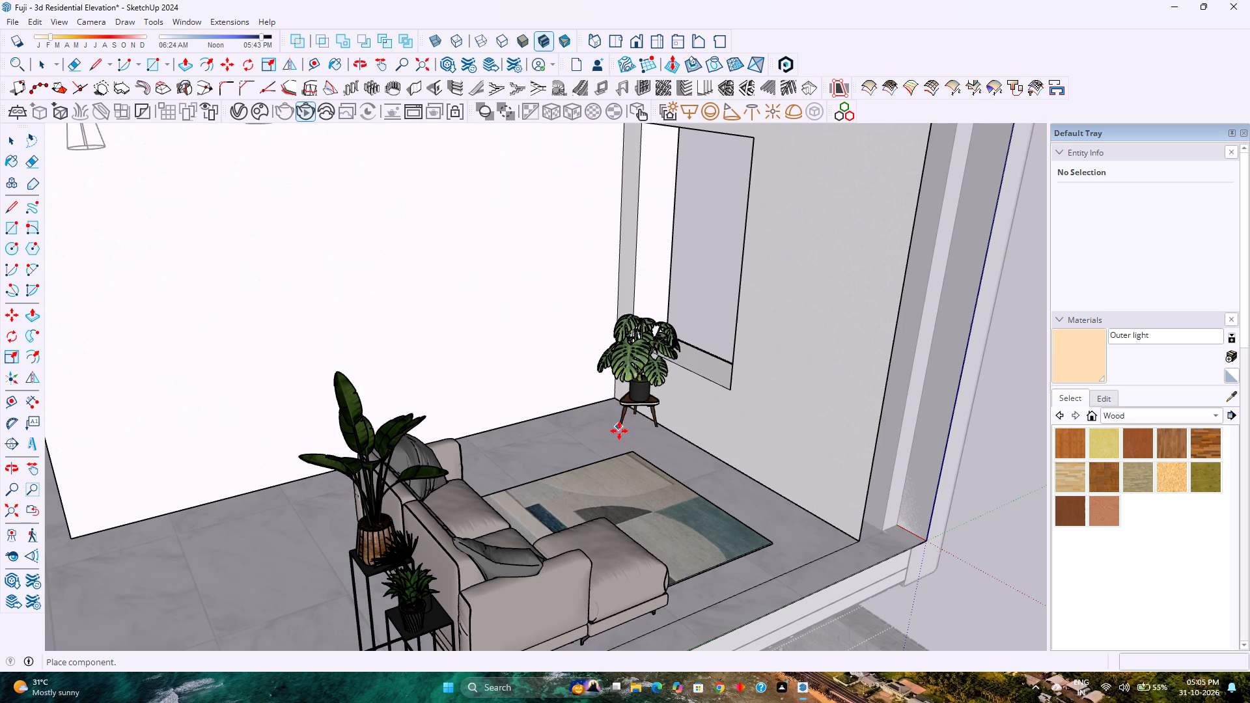
left_click(579, 425)
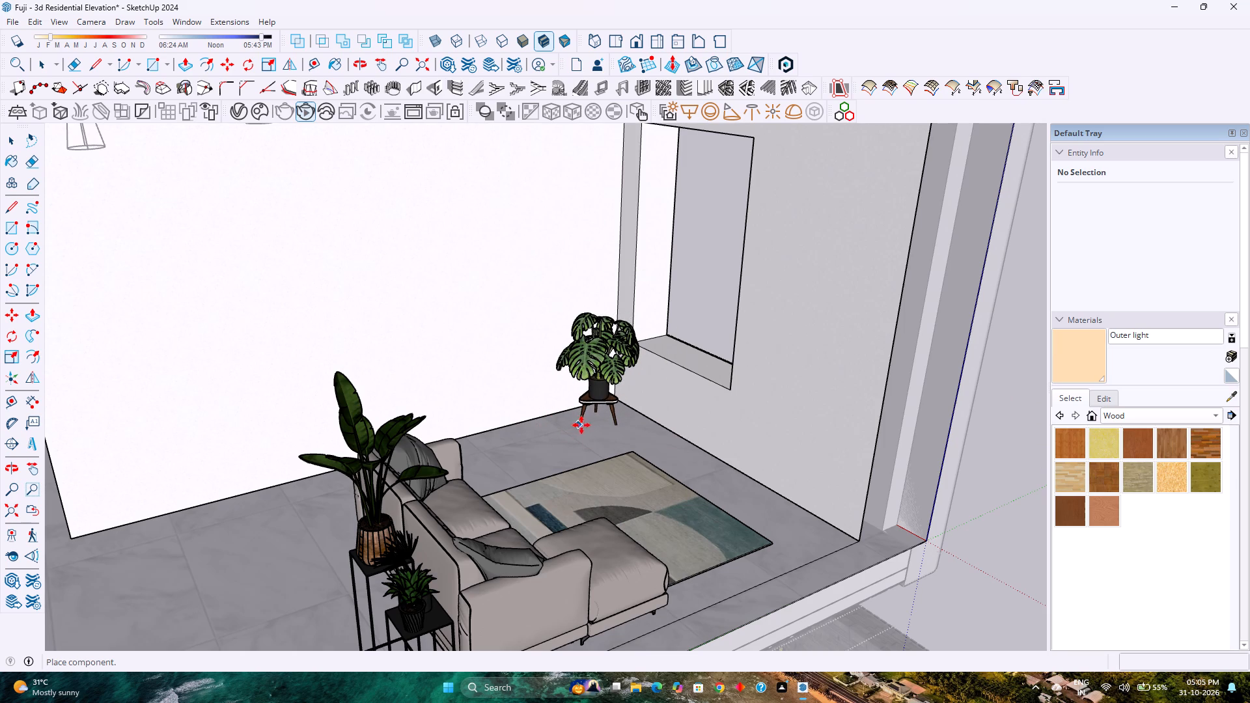
scroll(613, 420, "down", 6)
key("space")
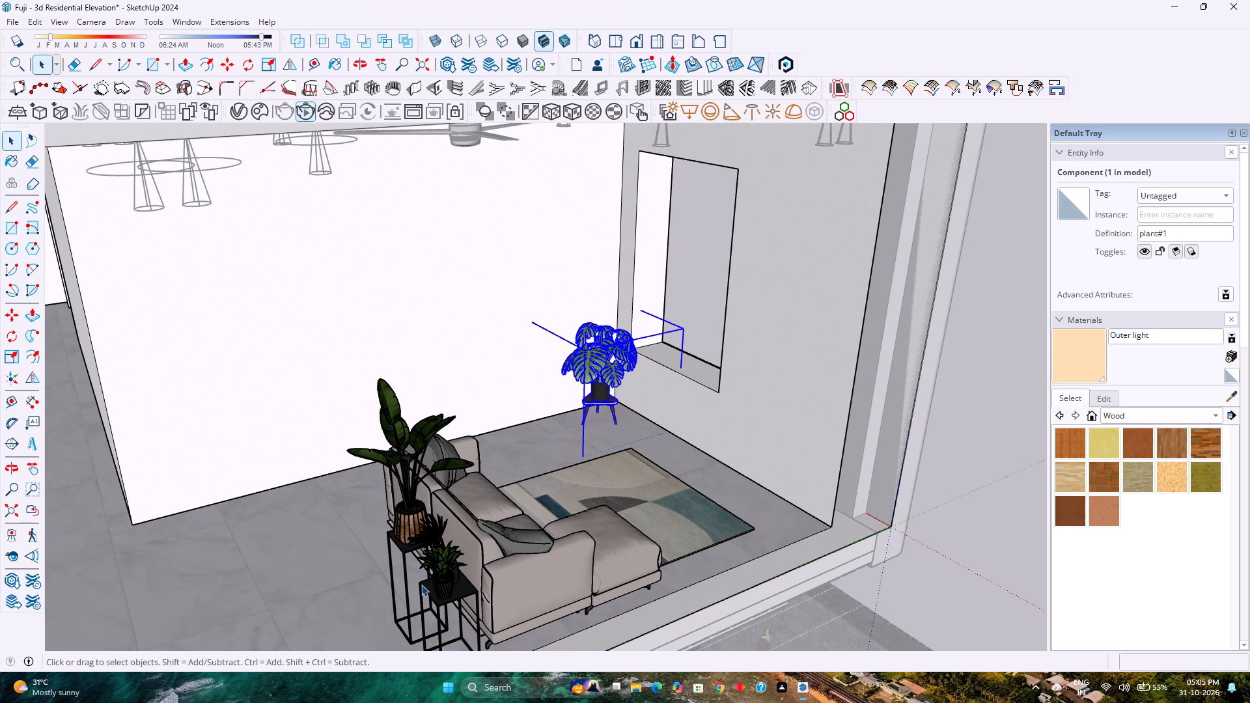
Copy the two-stand plant set behind the sofa about 7' 7 7/8" along the red axis toward the back wall.
left_click(422, 584)
scroll(425, 585, "down", 9)
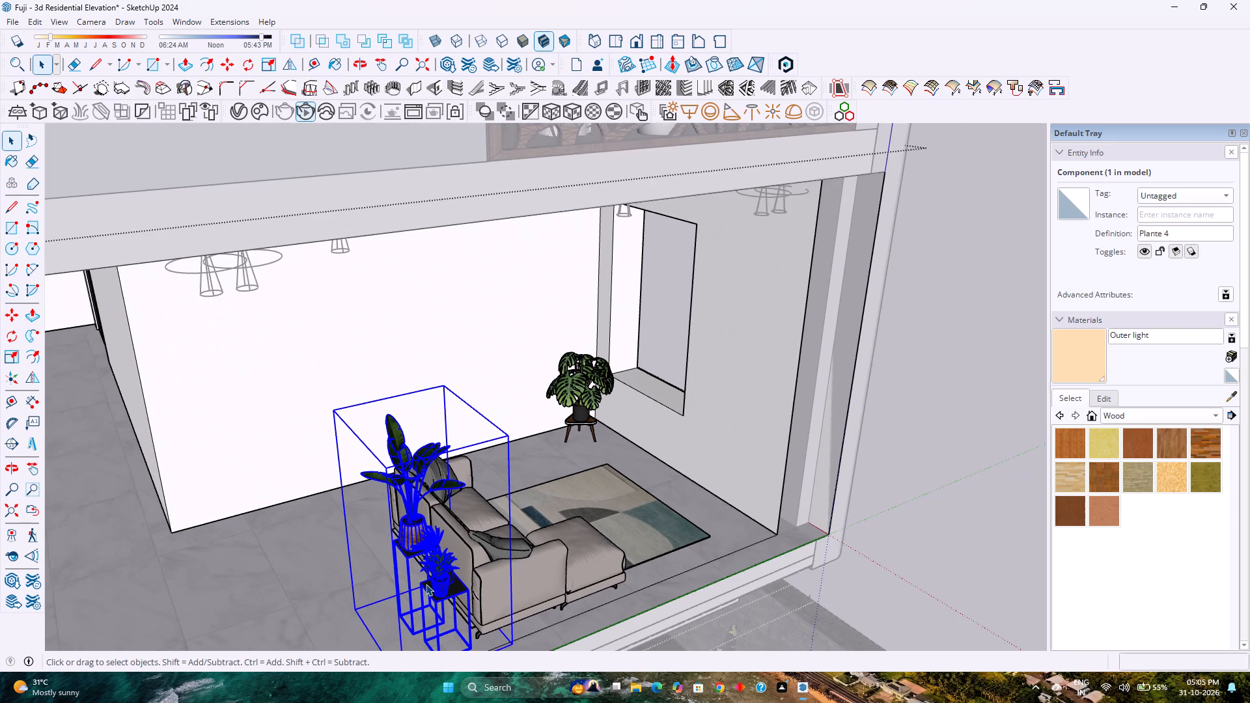
key("m")
left_click(490, 630)
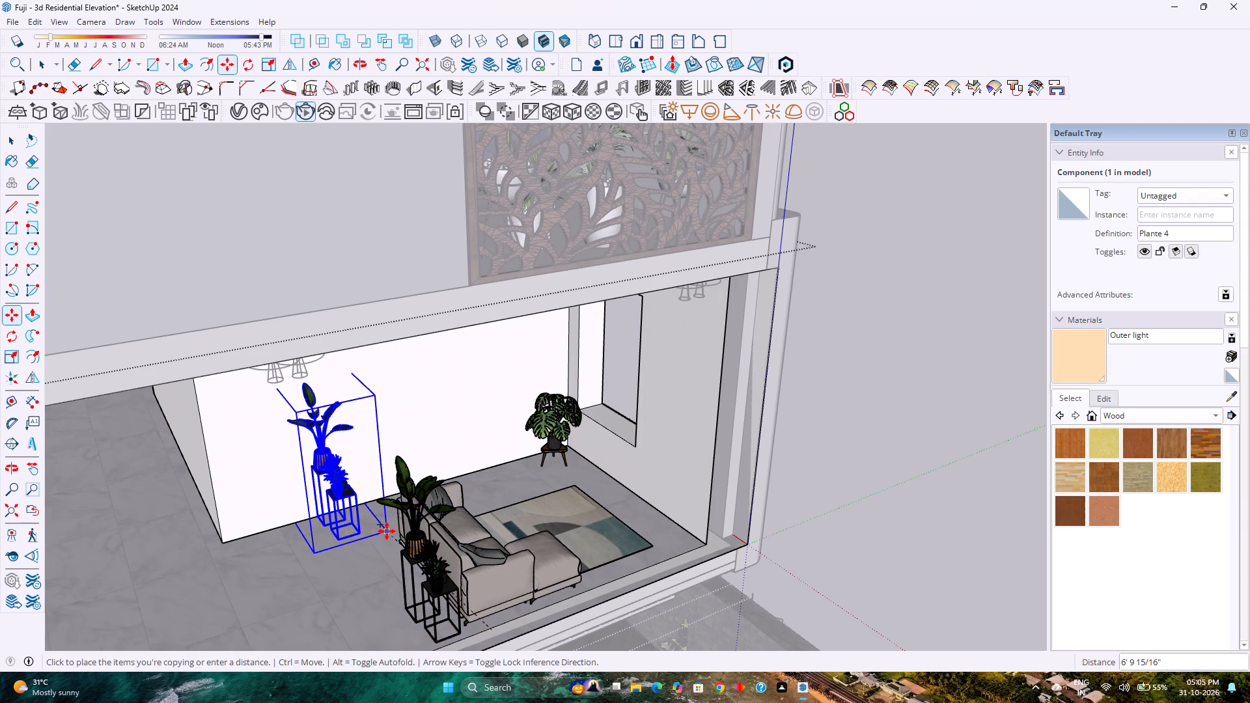
key("Right")
scroll(393, 533, "up", 6)
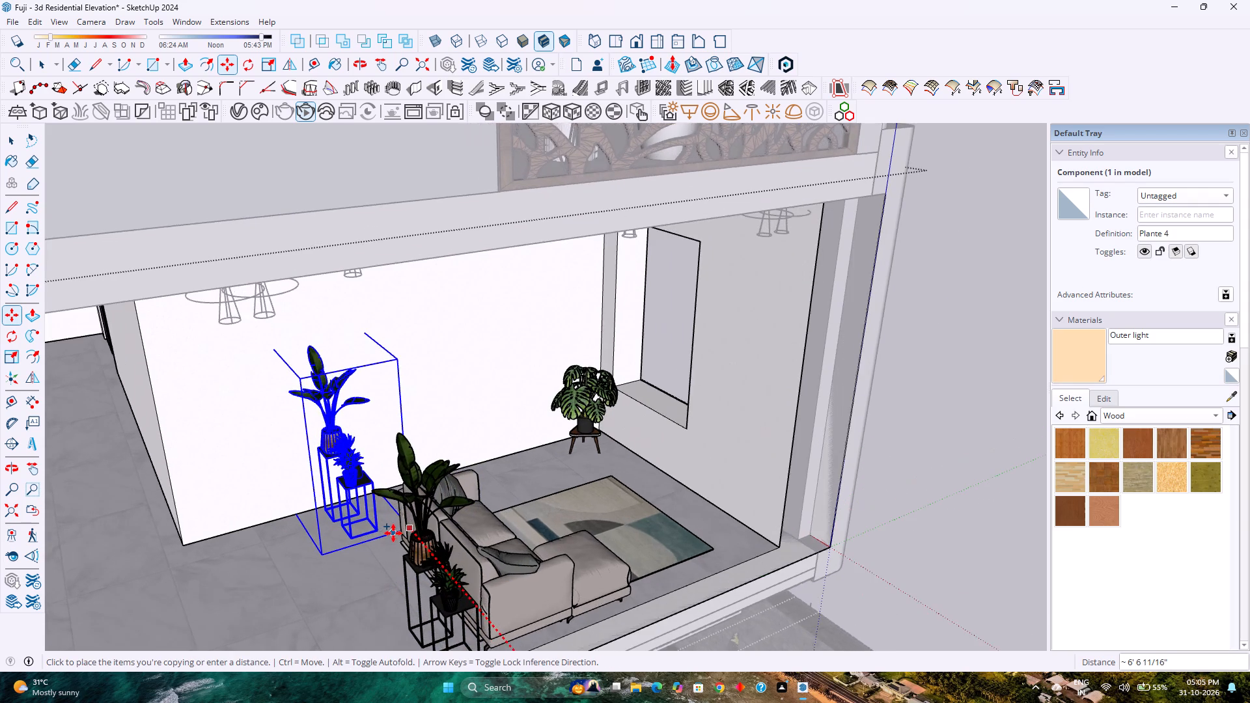
scroll(393, 533, "up", 11)
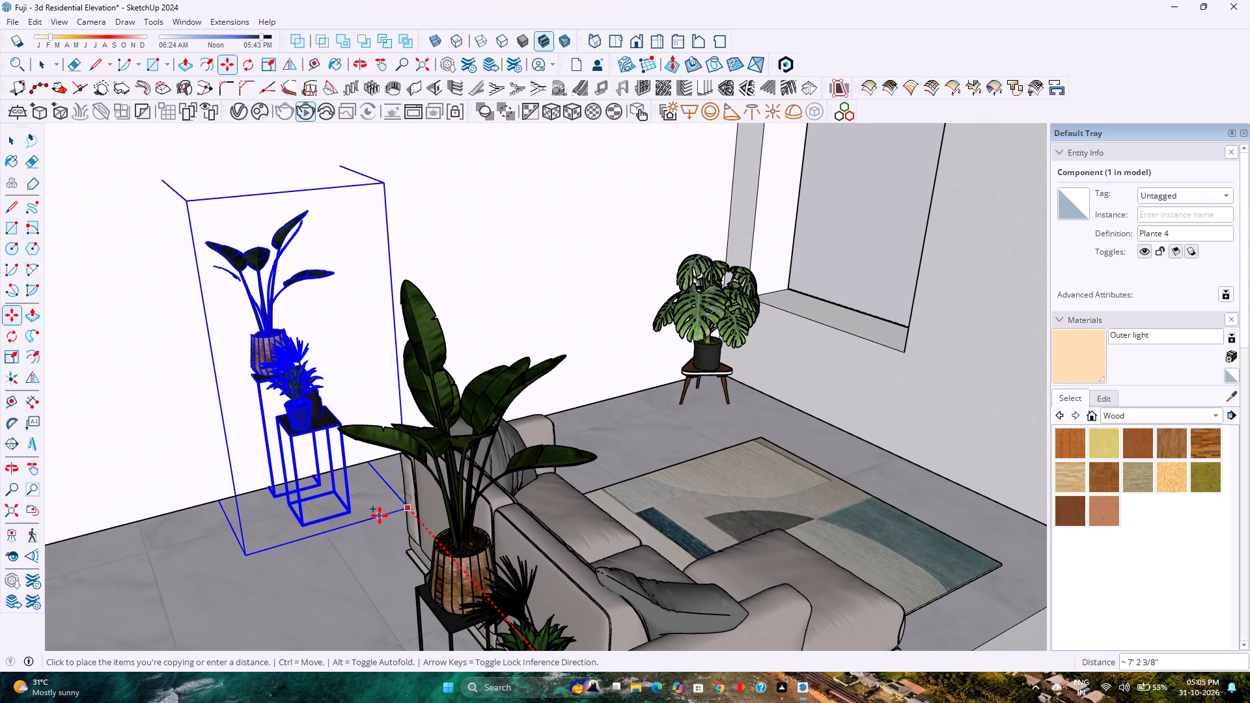
left_click(367, 504)
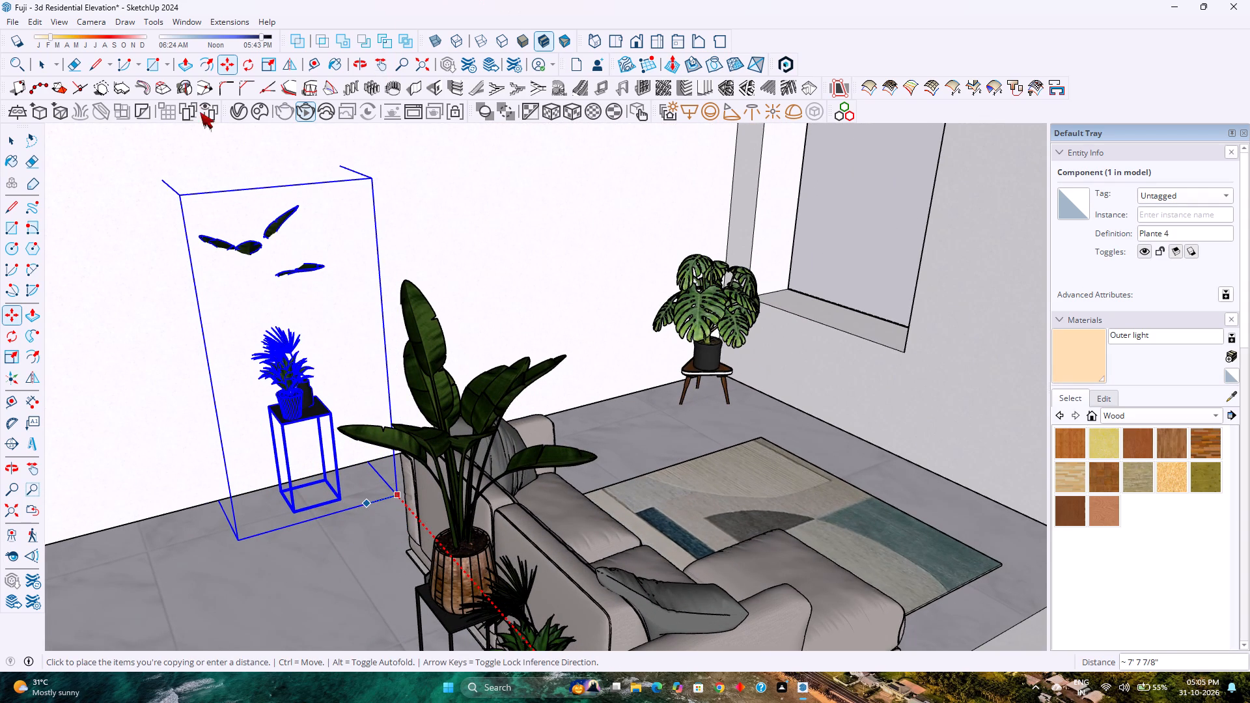
Rotate the copied plant stand set 90 degrees about the vertical axis at its base corner.
left_click(249, 66)
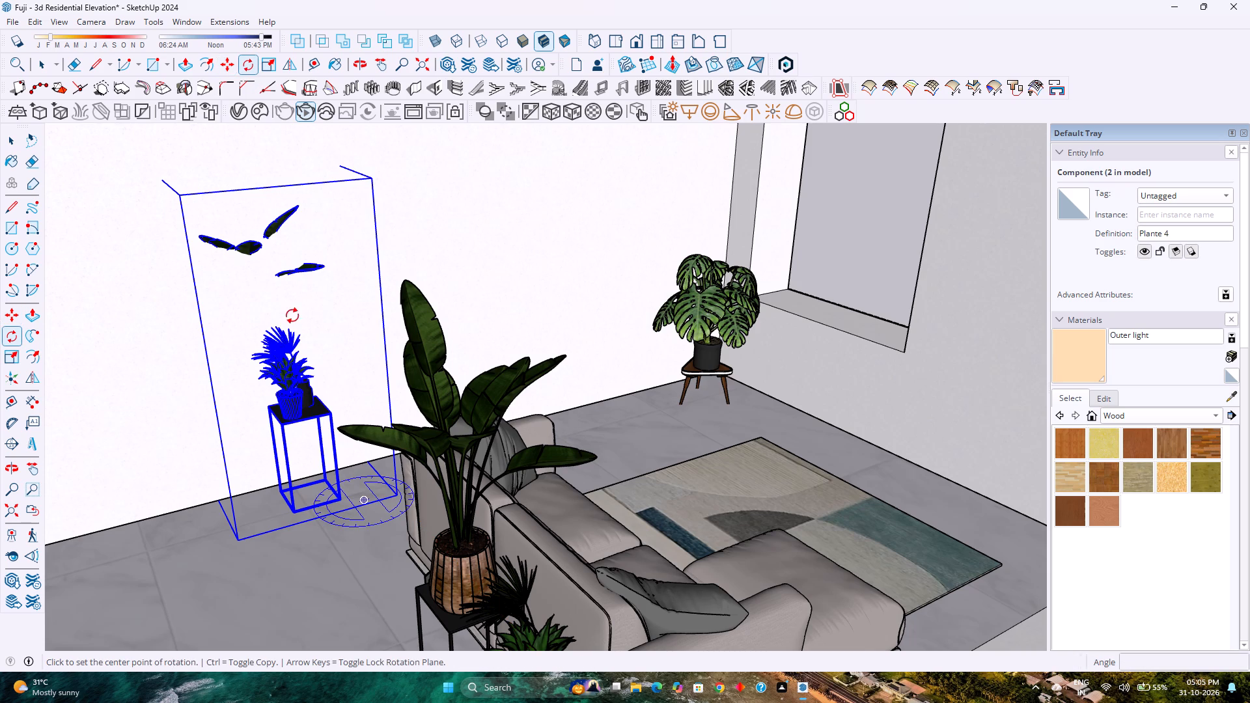
key("Up")
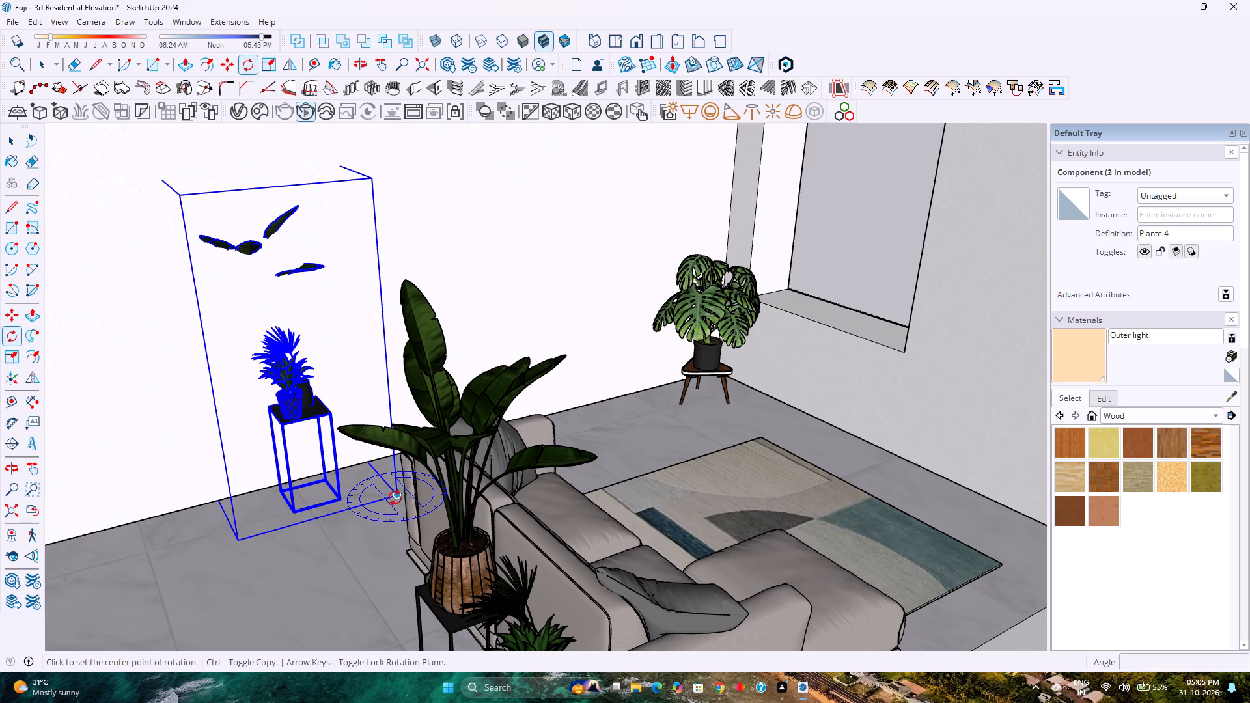
left_click(395, 493)
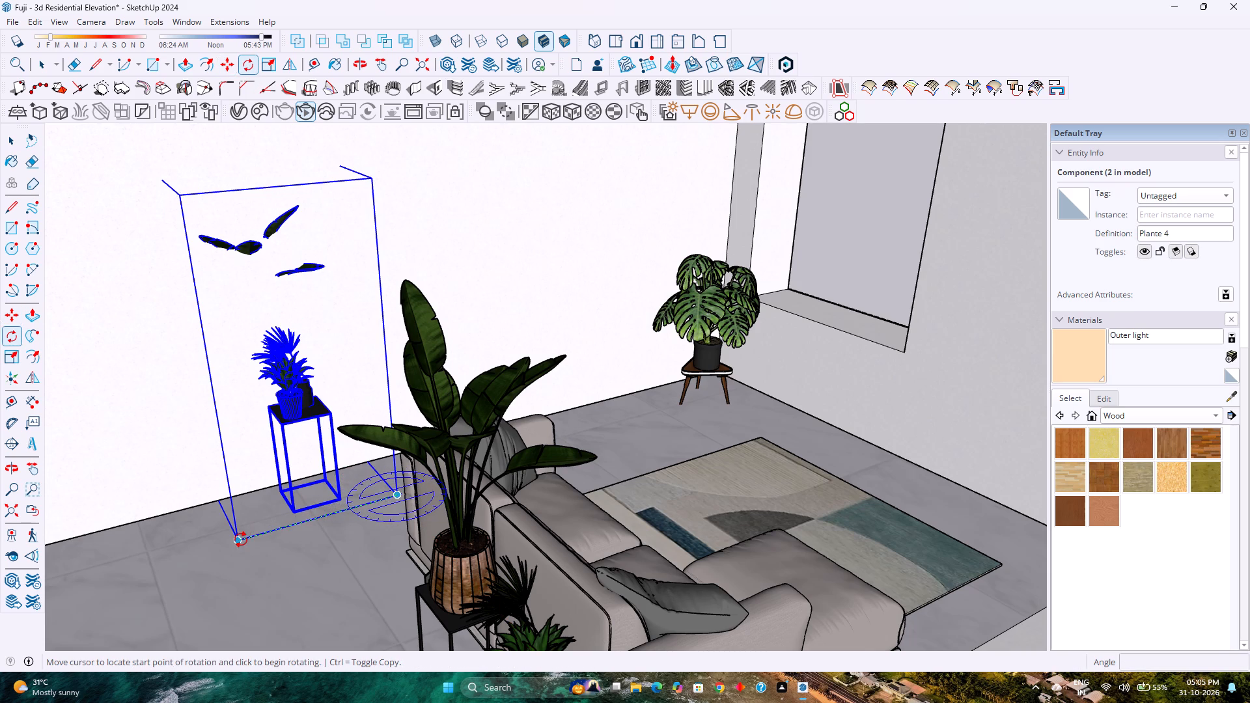
left_click(241, 540)
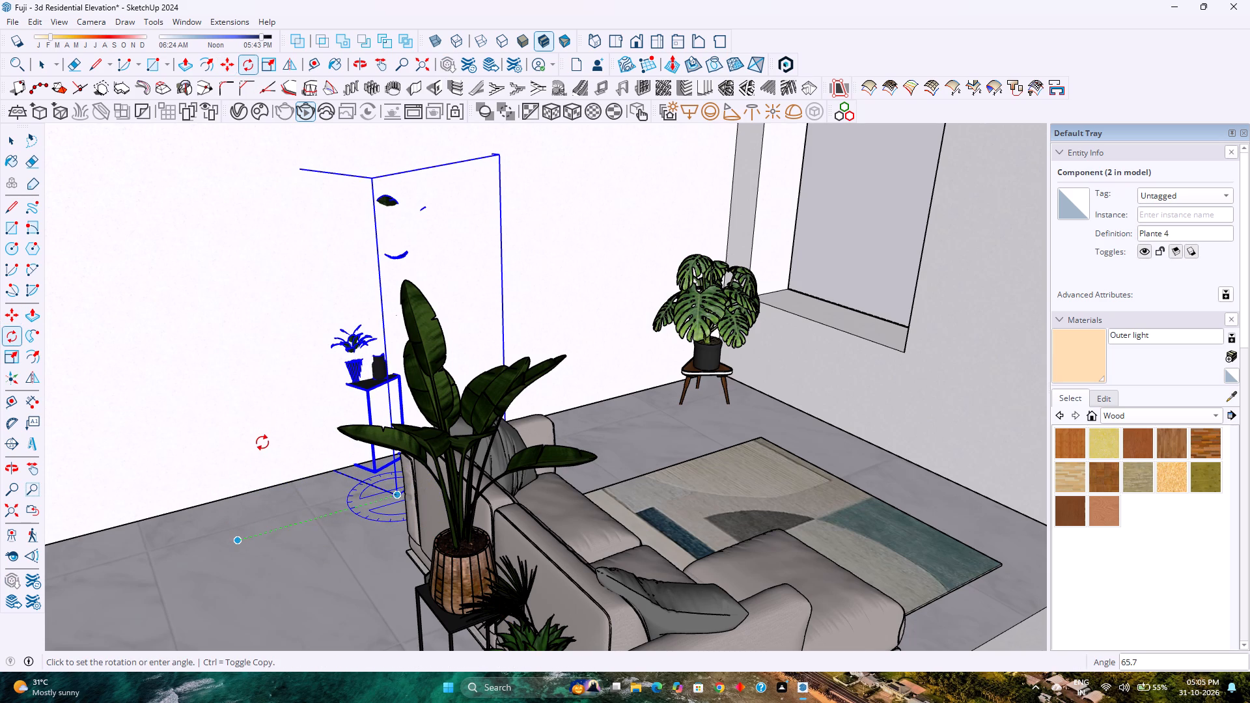
type("90")
key("Return")
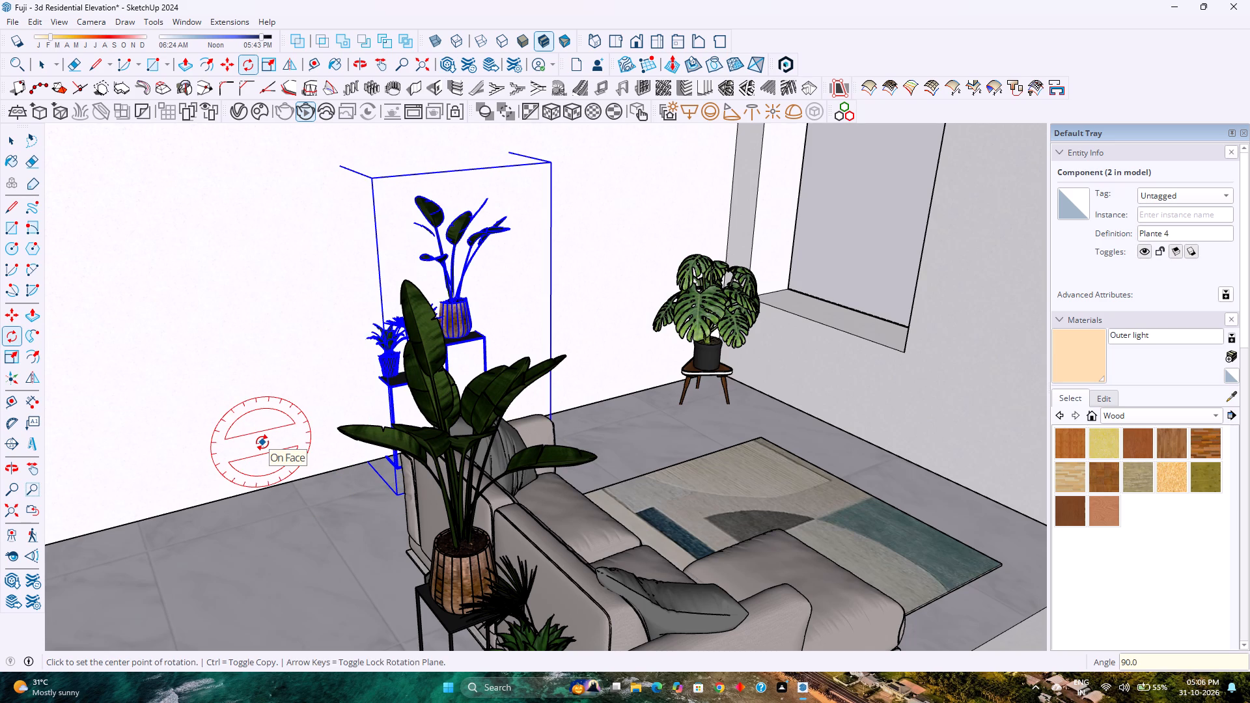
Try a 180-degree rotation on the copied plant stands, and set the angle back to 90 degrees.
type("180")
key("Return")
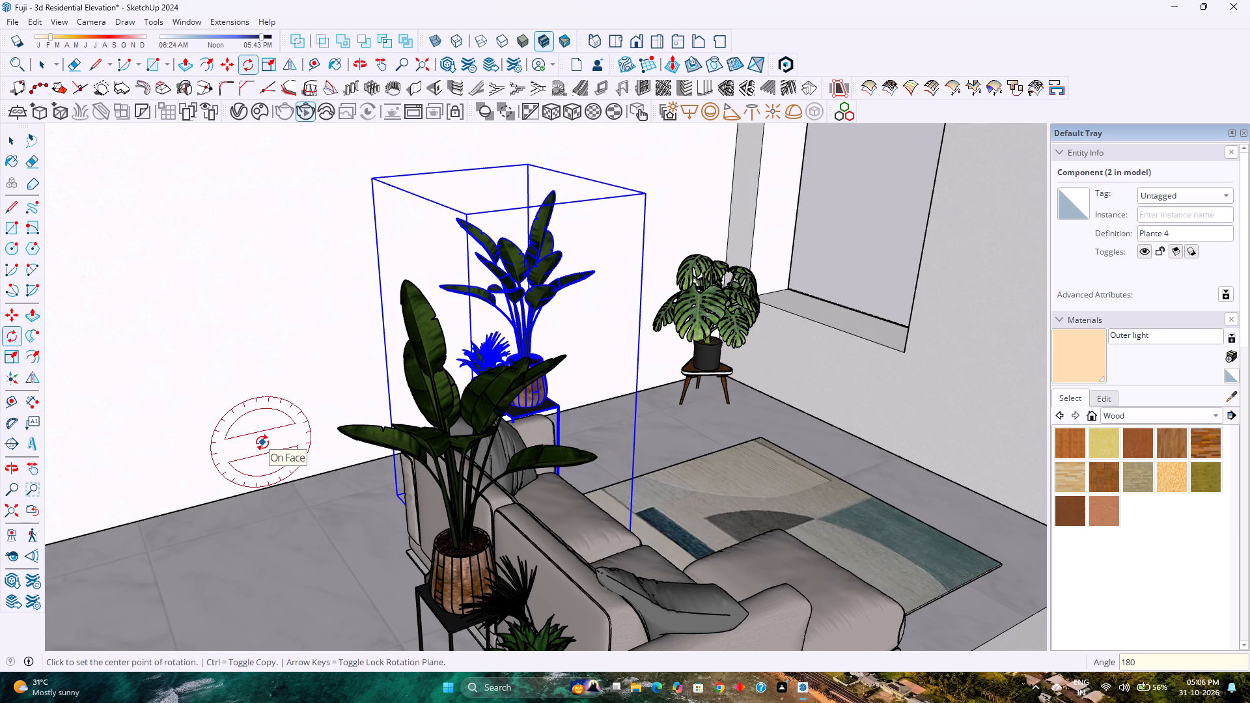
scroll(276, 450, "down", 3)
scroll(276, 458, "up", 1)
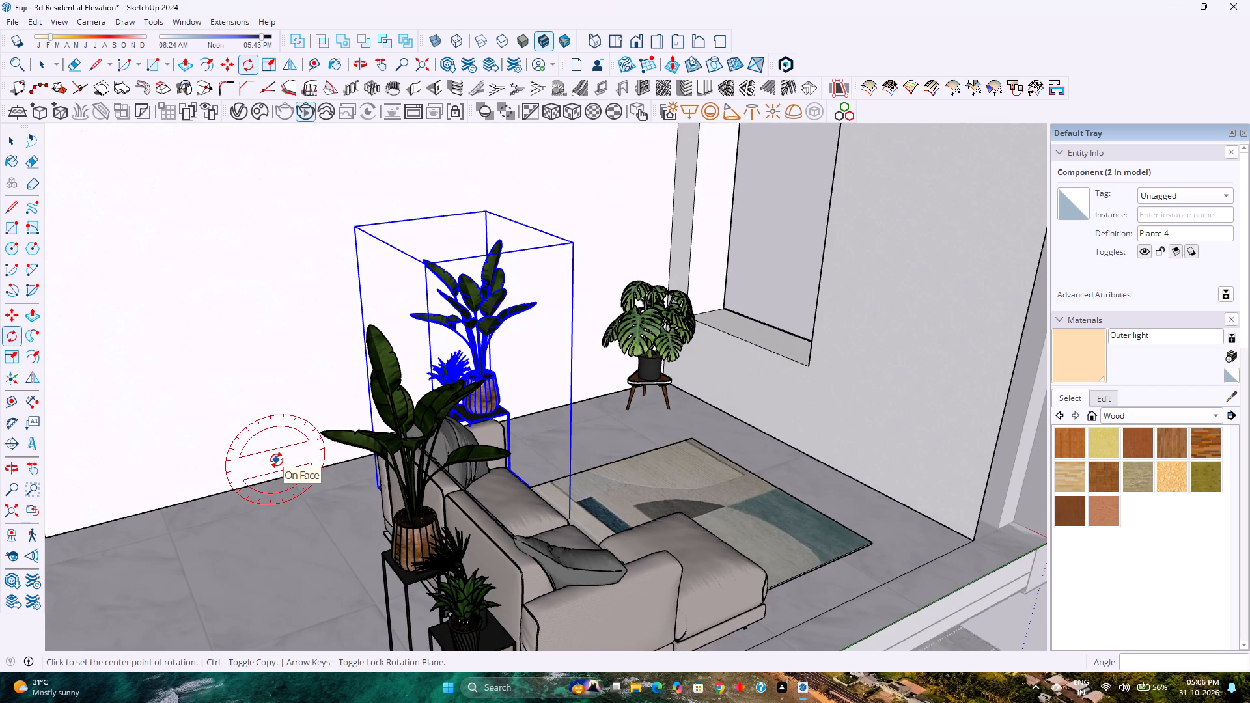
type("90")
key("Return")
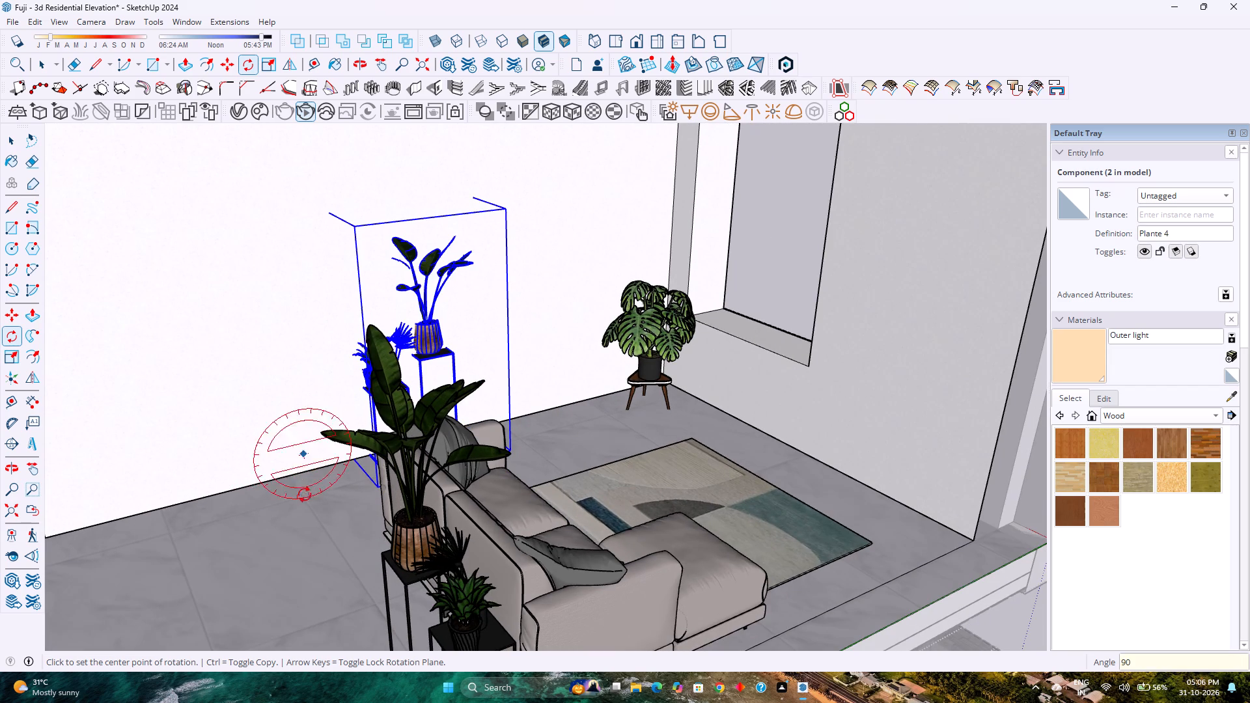
Move the copied plant stands about 6 1/2" off the back wall and about 2' 11" along it toward the monstera.
scroll(319, 478, "up", 10)
middle_click_drag(319, 493, 389, 547)
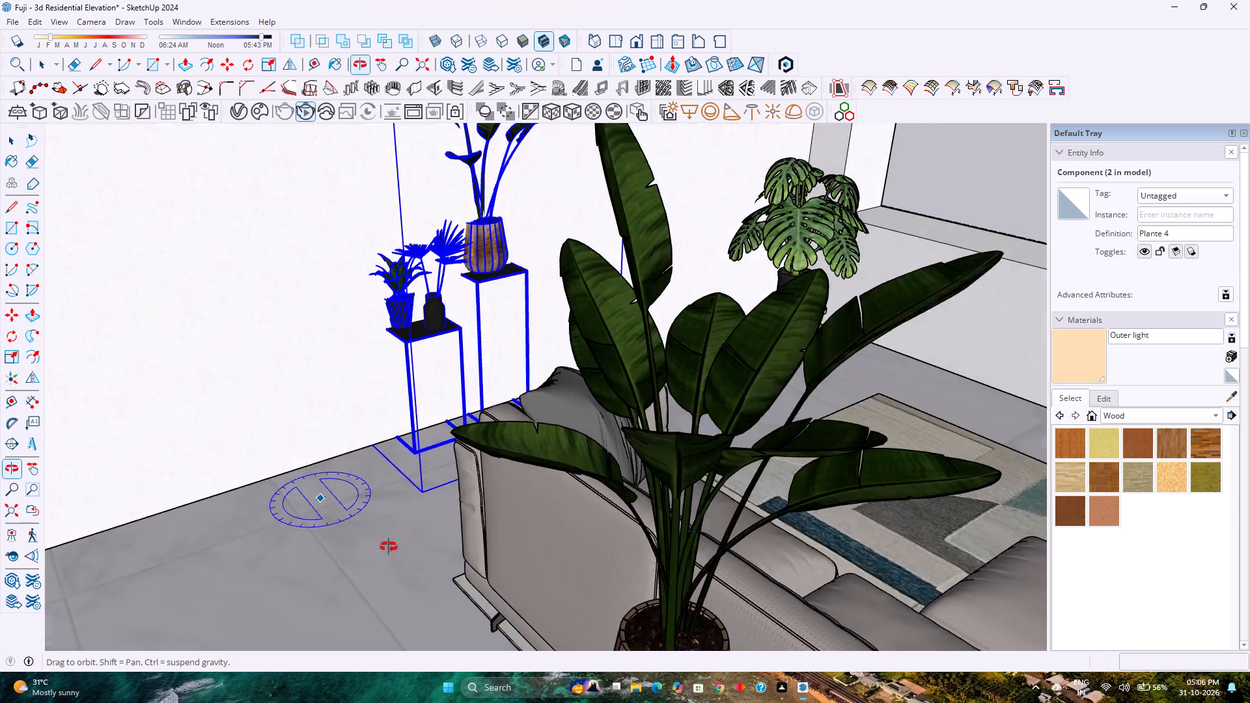
middle_click_drag(389, 547, 432, 568)
key("m")
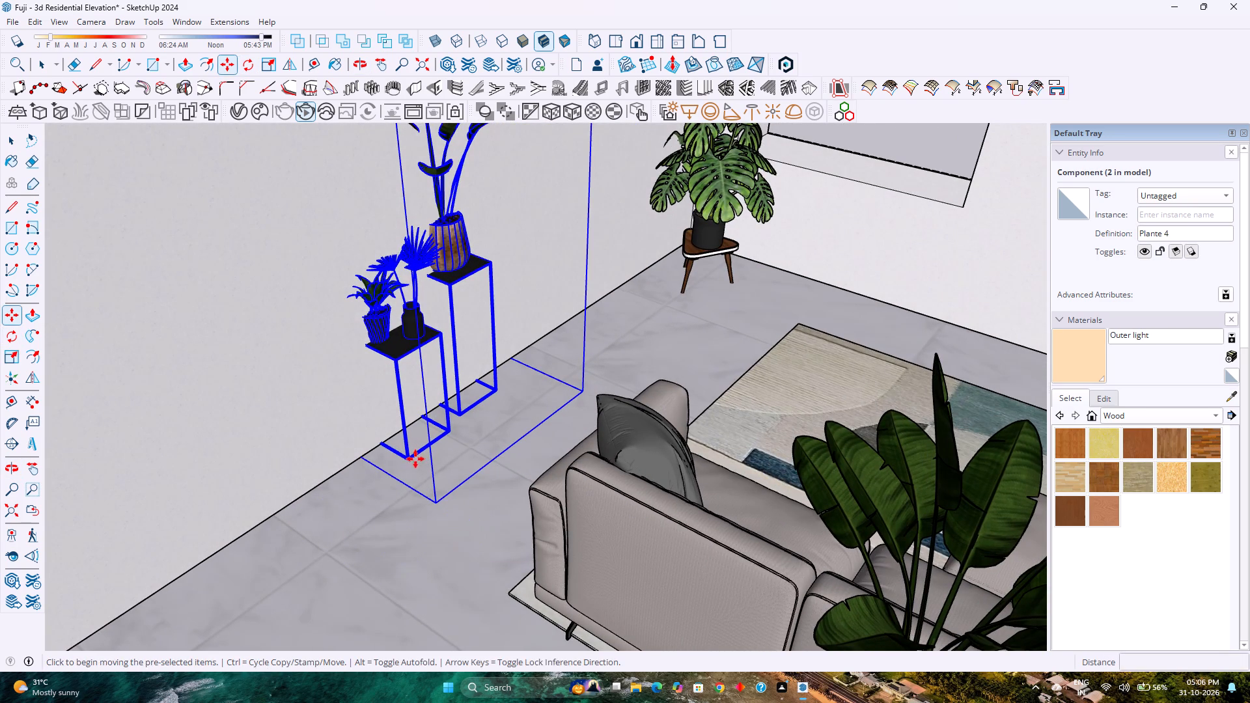
scroll(411, 463, "up", 8)
left_click(411, 463)
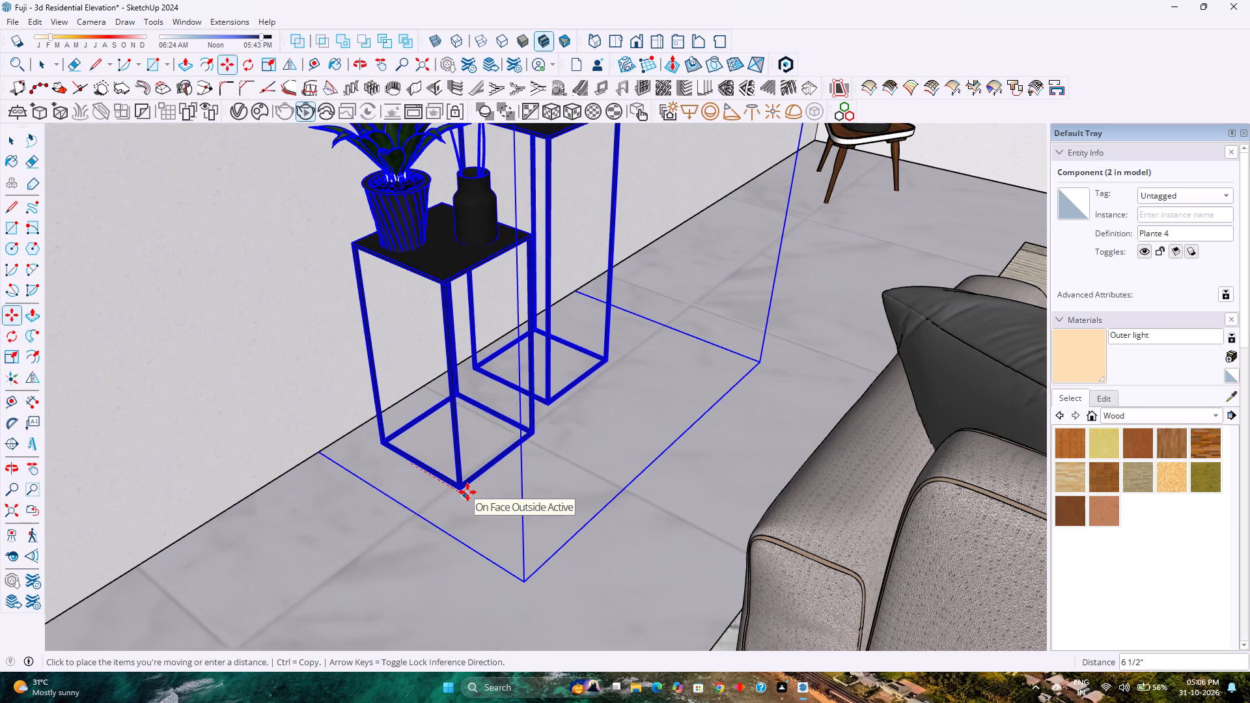
left_click(467, 492)
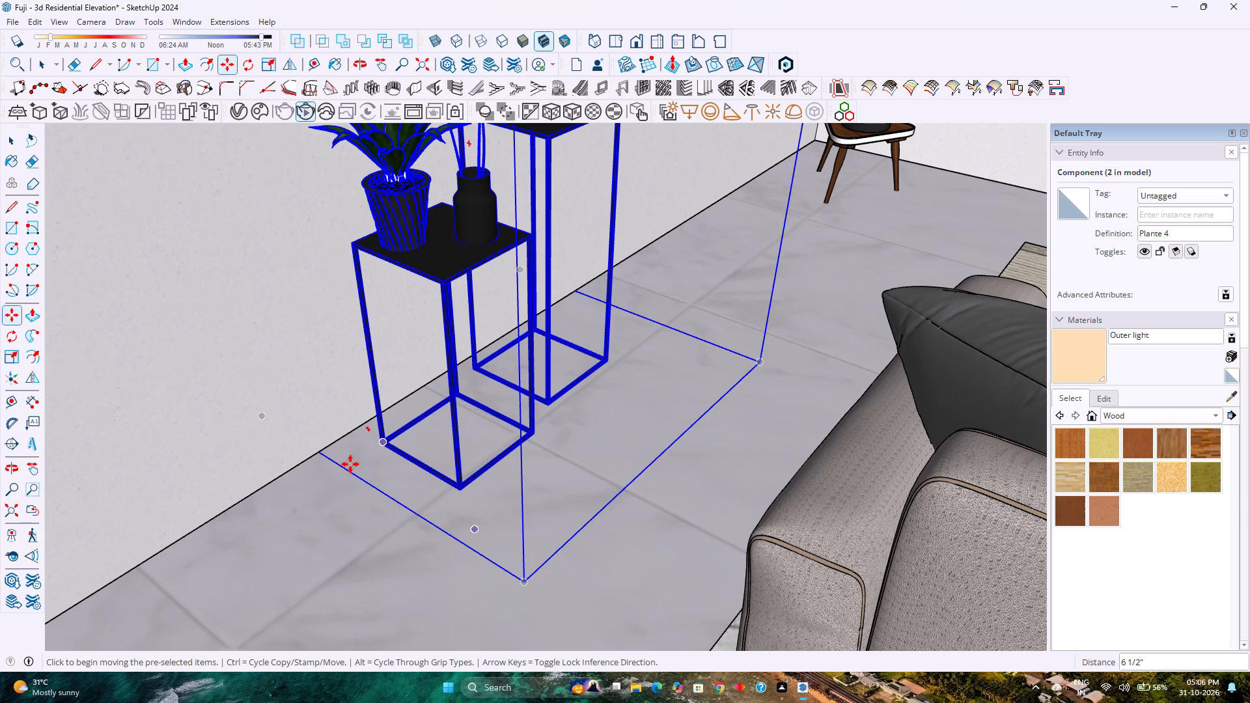
left_click(380, 444)
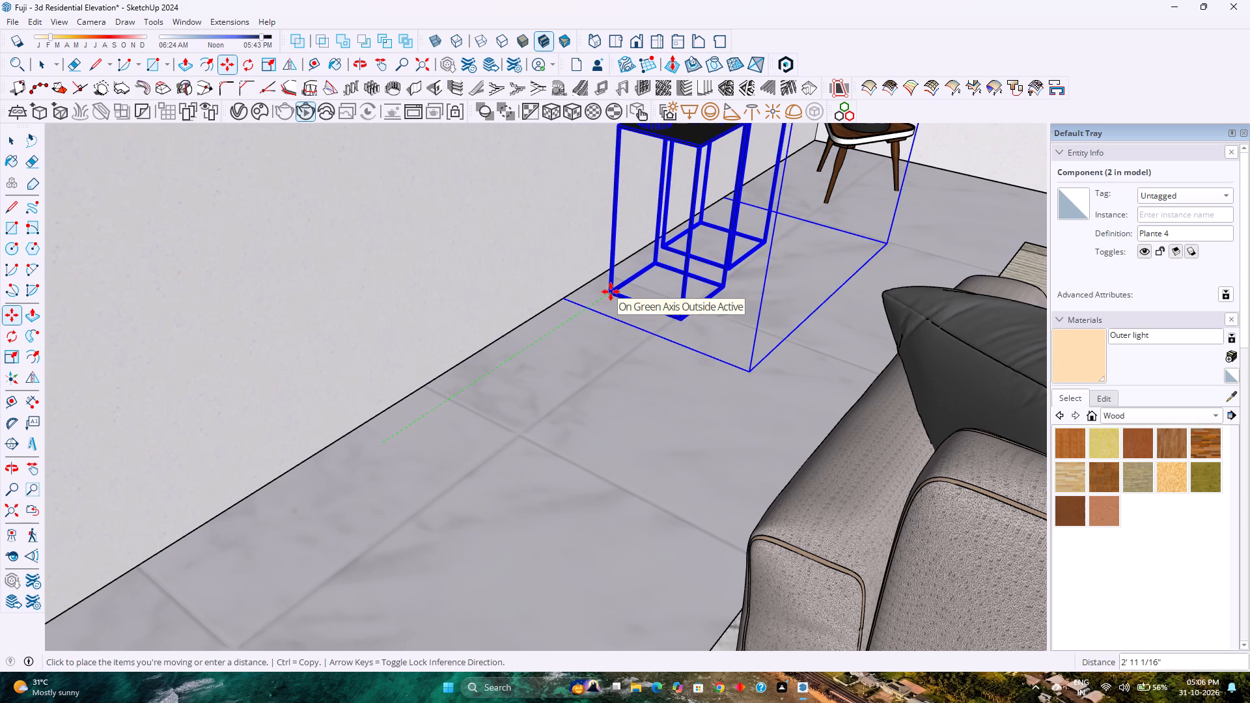
left_click(611, 292)
Shift the copied plant stands about 7 3/16" farther along the green axis, closer to the monstera.
scroll(551, 335, "down", 3)
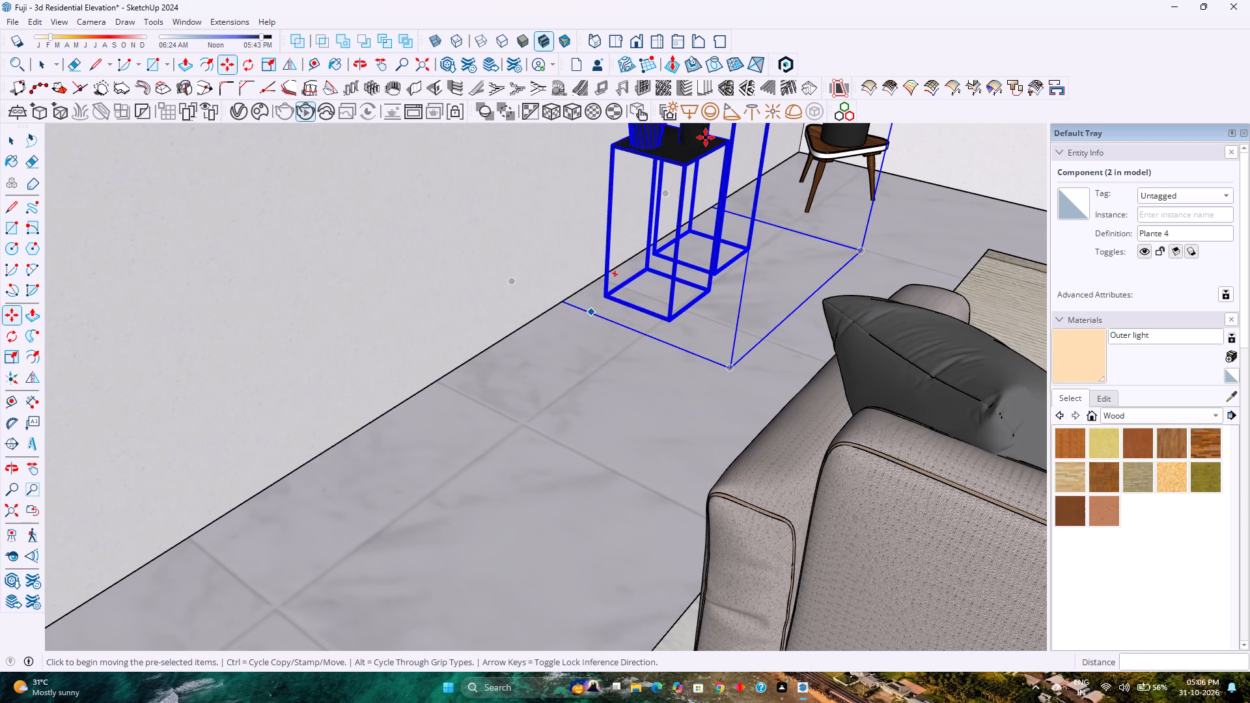
scroll(695, 126, "down", 5)
scroll(682, 211, "down", 7)
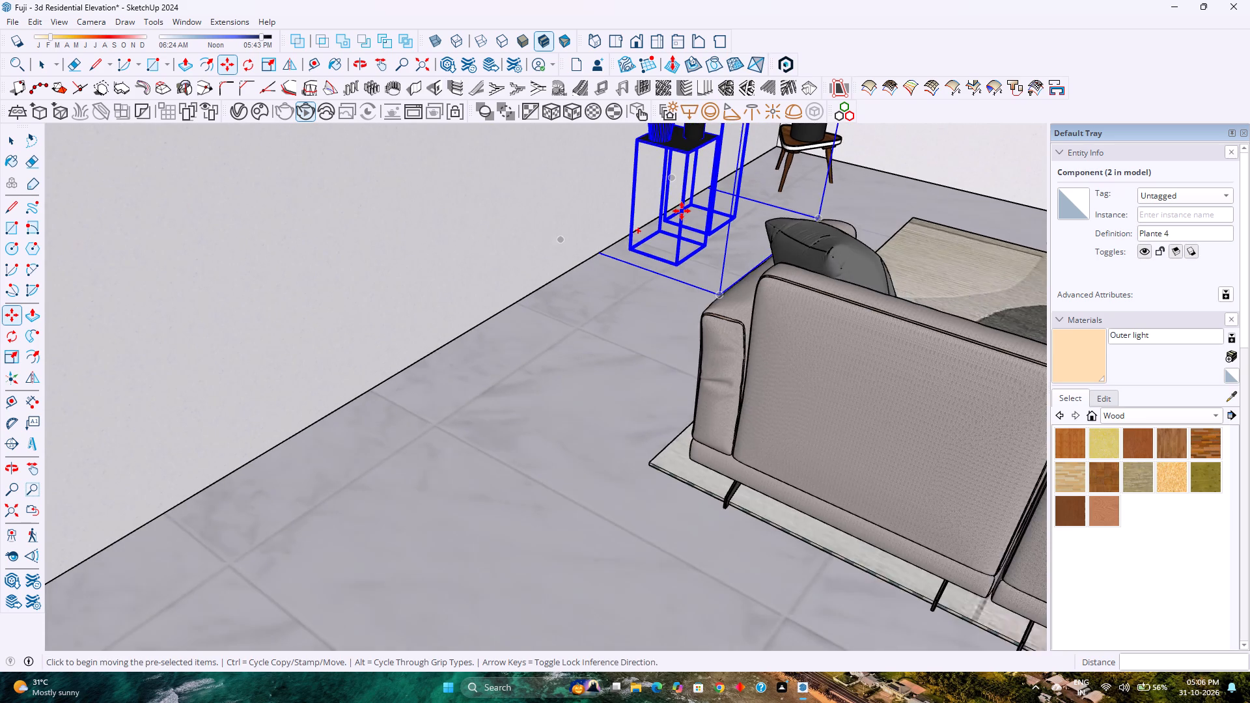
scroll(682, 211, "down", 2)
middle_click_drag(730, 212, 712, 273, "shift")
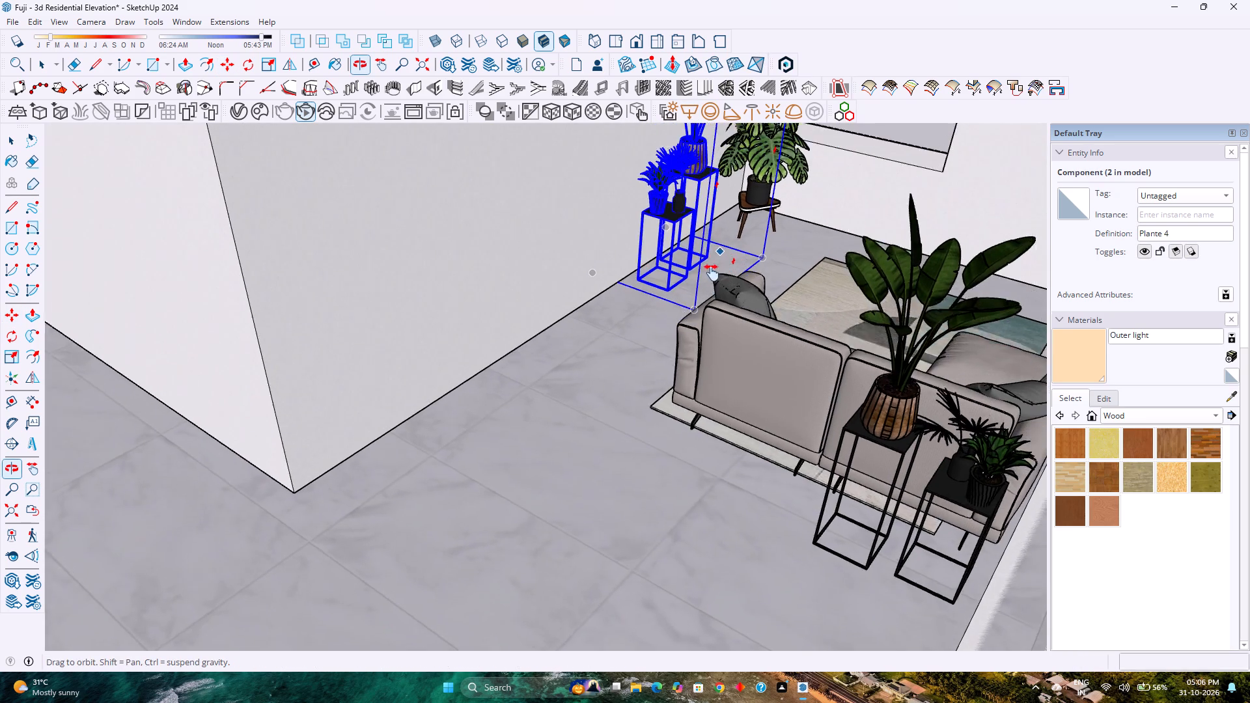
middle_click_drag(712, 273, 650, 228, "shift")
scroll(650, 228, "down", 2)
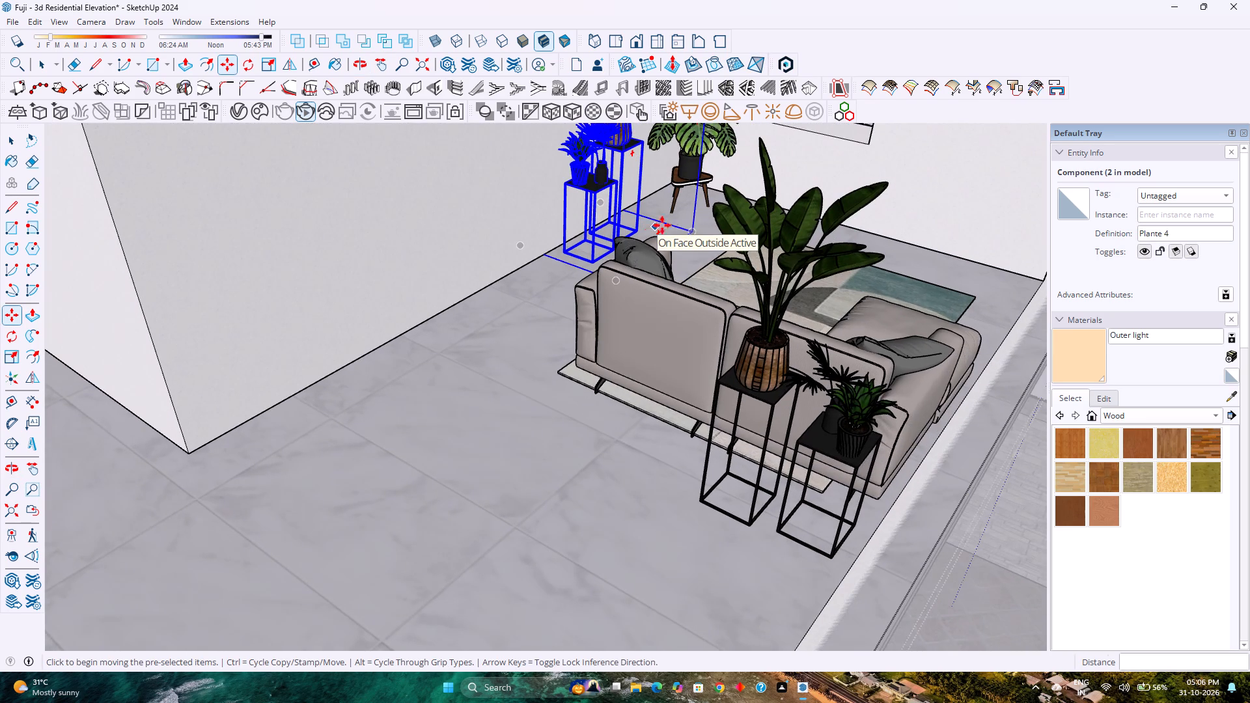
middle_click(728, 225)
middle_click(727, 225)
middle_click(727, 225)
middle_click_drag(727, 225, 518, 226)
scroll(587, 379, "down", 2)
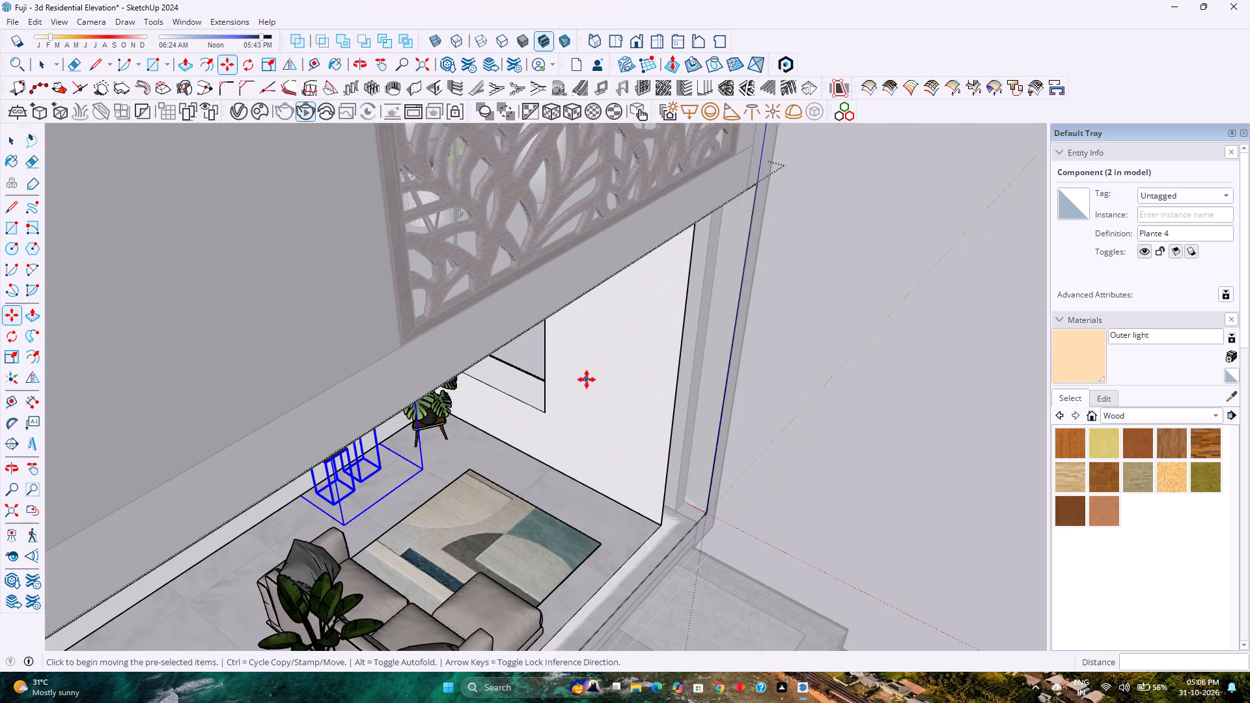
scroll(587, 379, "down", 3)
middle_click(539, 471)
middle_click_drag(531, 469, 368, 391)
scroll(345, 335, "up", 4)
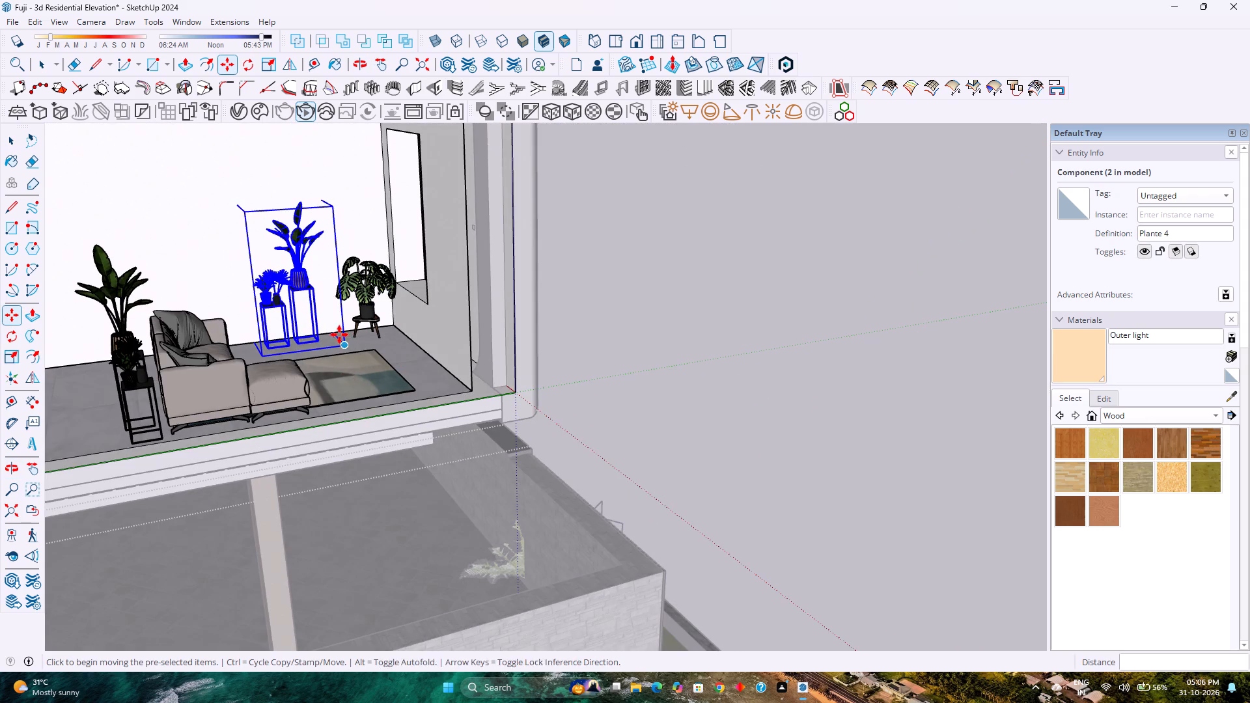
scroll(339, 335, "up", 11)
scroll(290, 353, "up", 3)
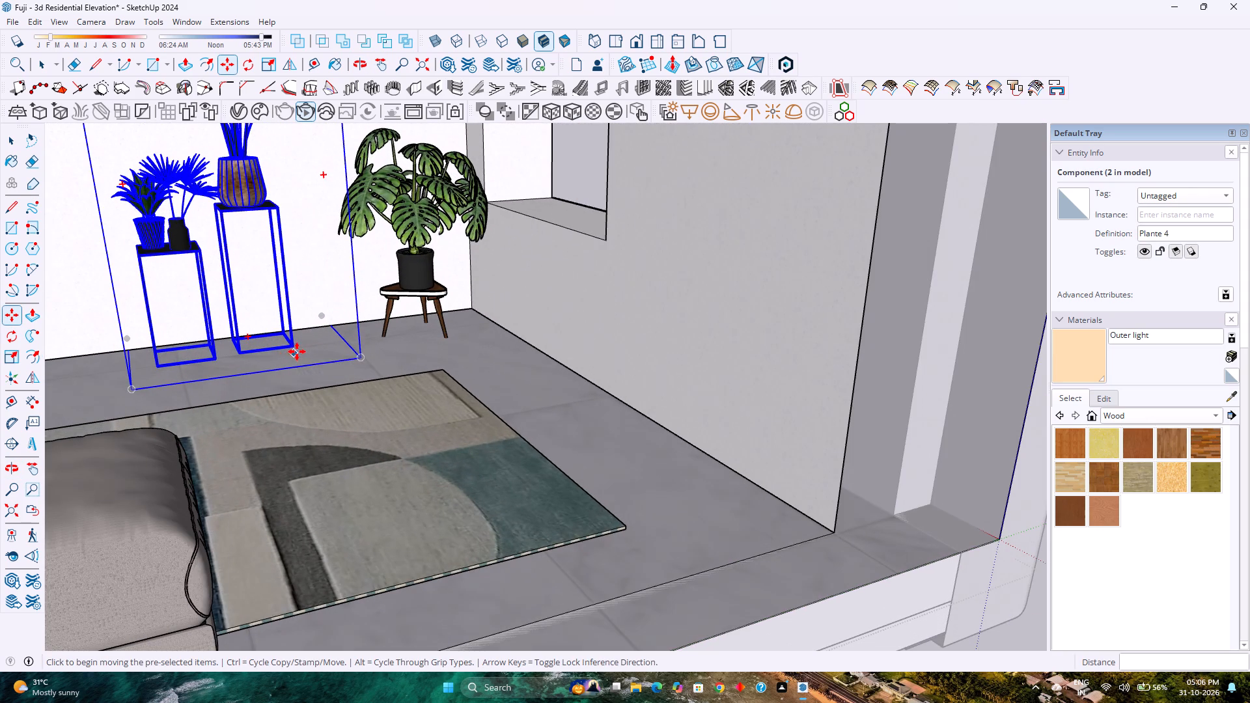
left_click(290, 348)
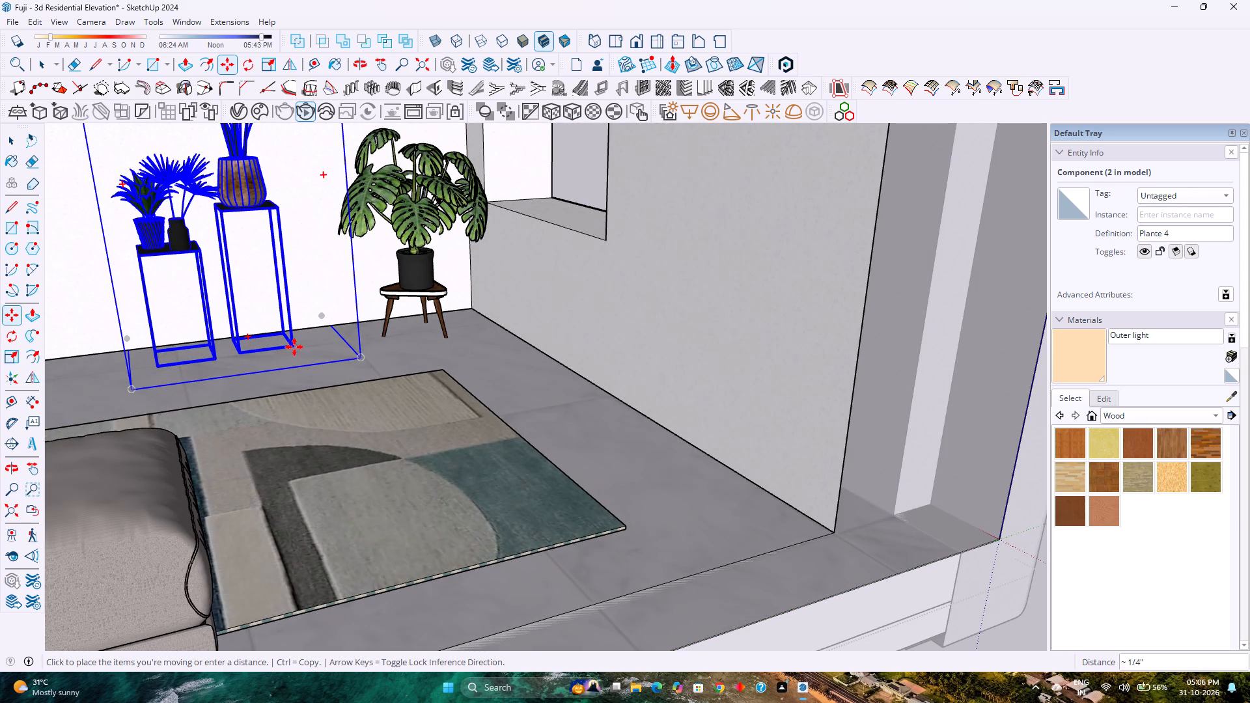
left_click(331, 342)
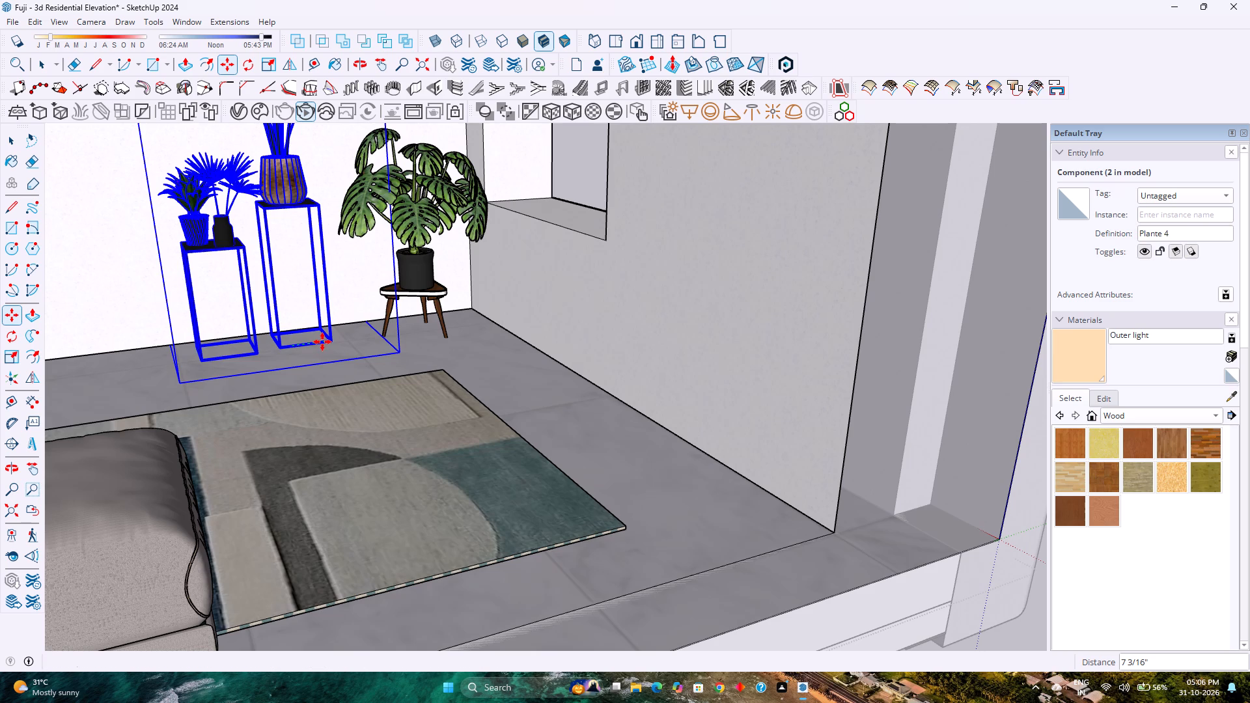
Move the copied plant stands about 4 13/16" away from the side wall toward the rug, and clear the selection.
scroll(322, 342, "up", 5)
middle_click_drag(286, 359, 412, 400)
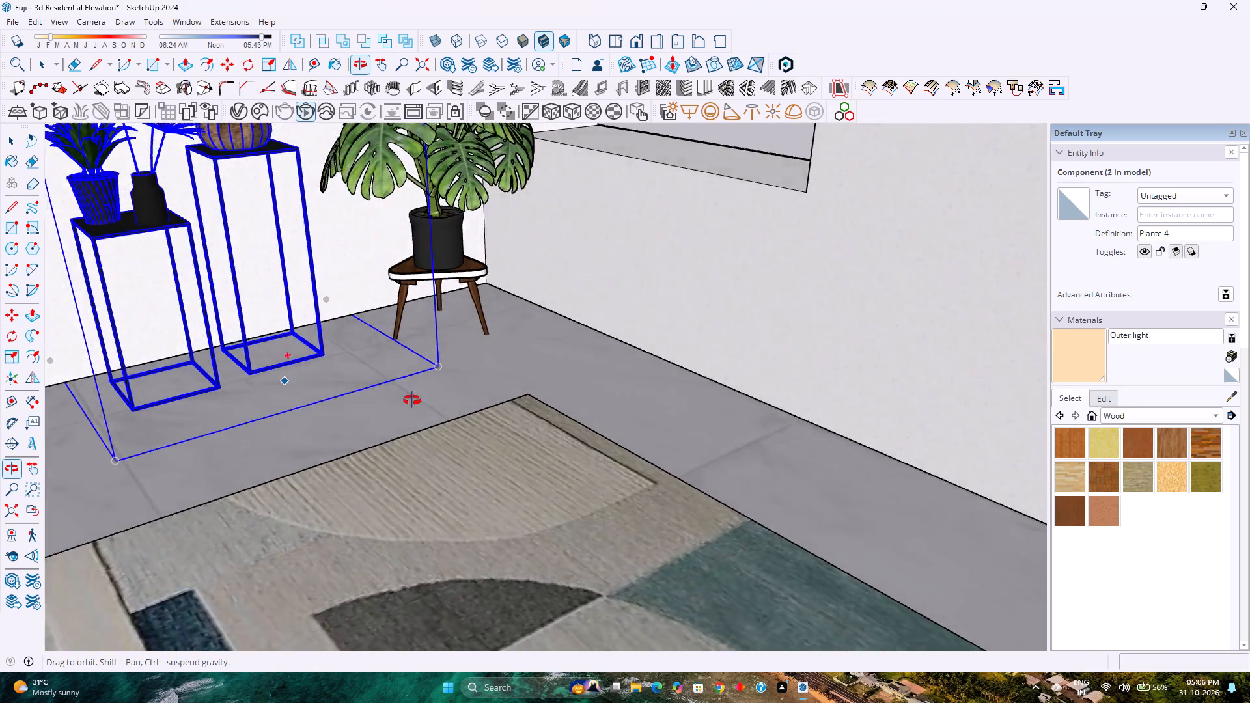
middle_click_drag(412, 400, 684, 389)
scroll(458, 366, "down", 5)
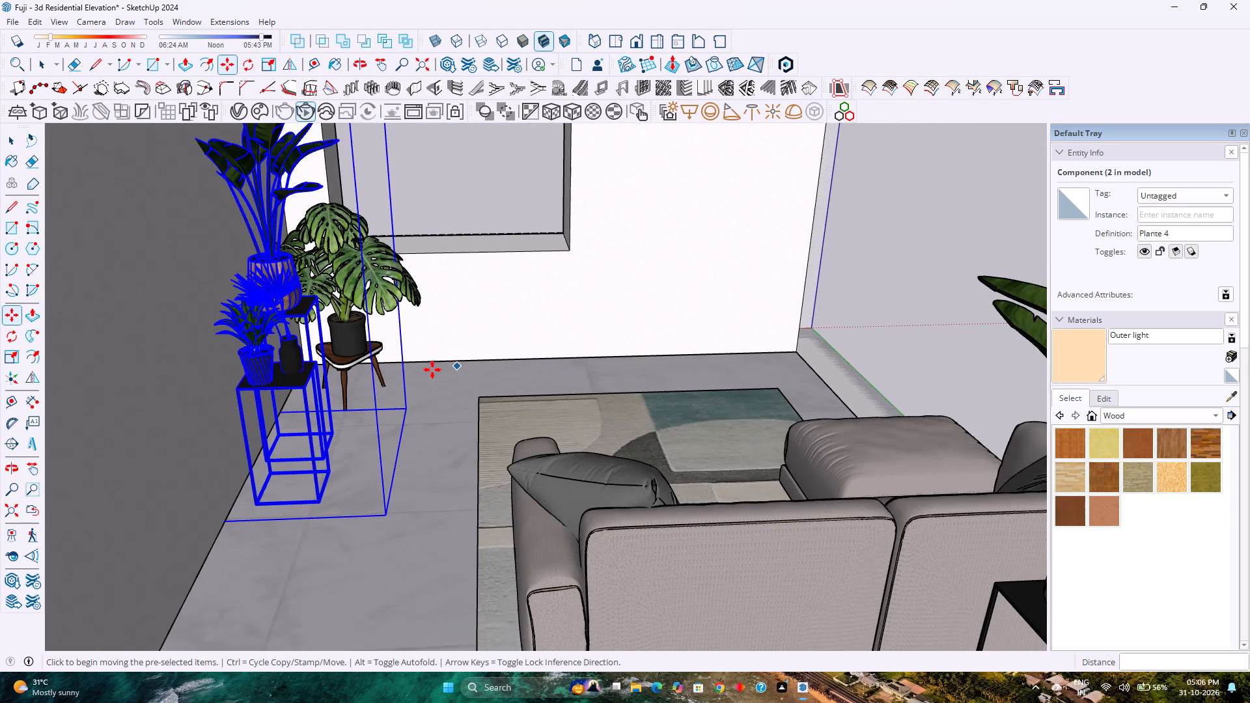
left_click(411, 406)
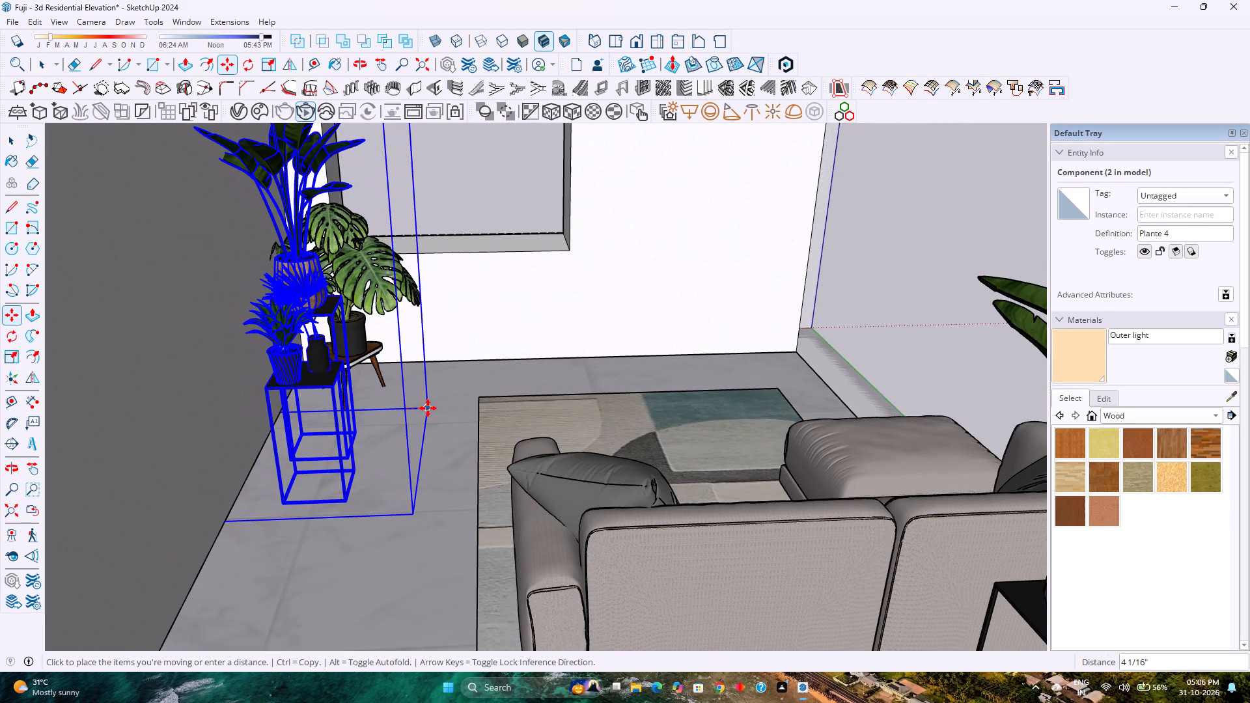
left_click(432, 408)
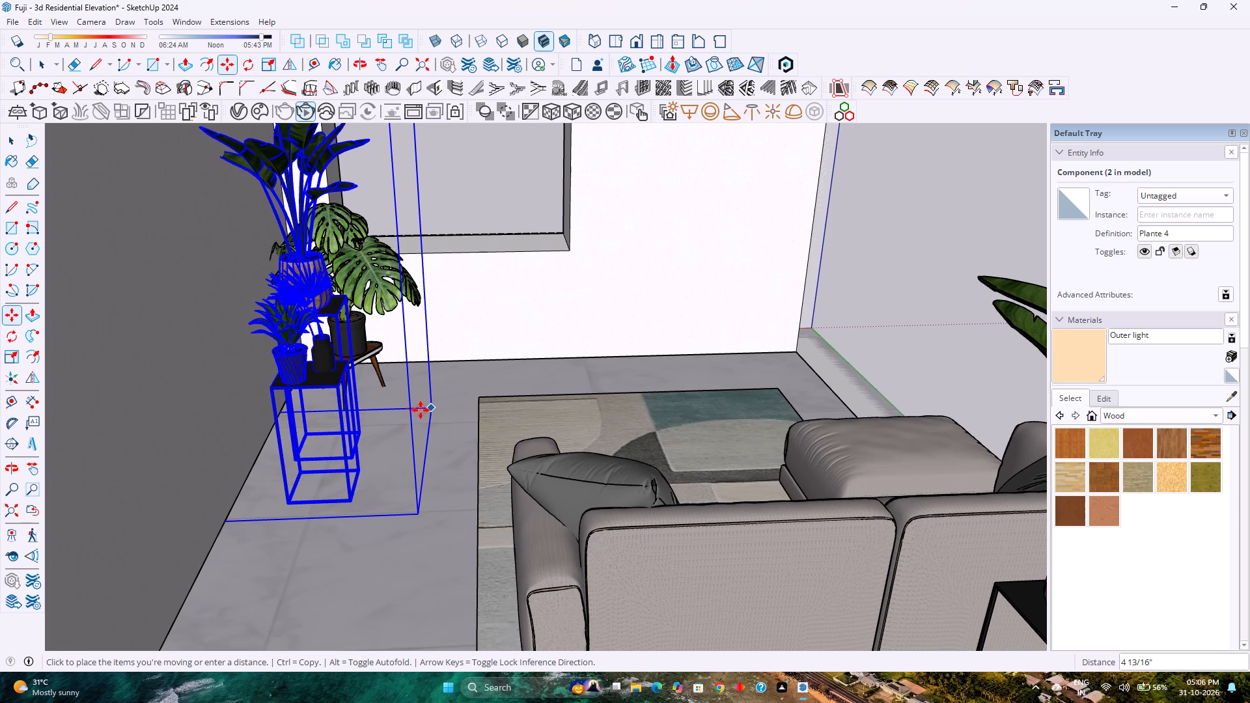
key("space")
scroll(408, 412, "down", 5)
key("Escape")
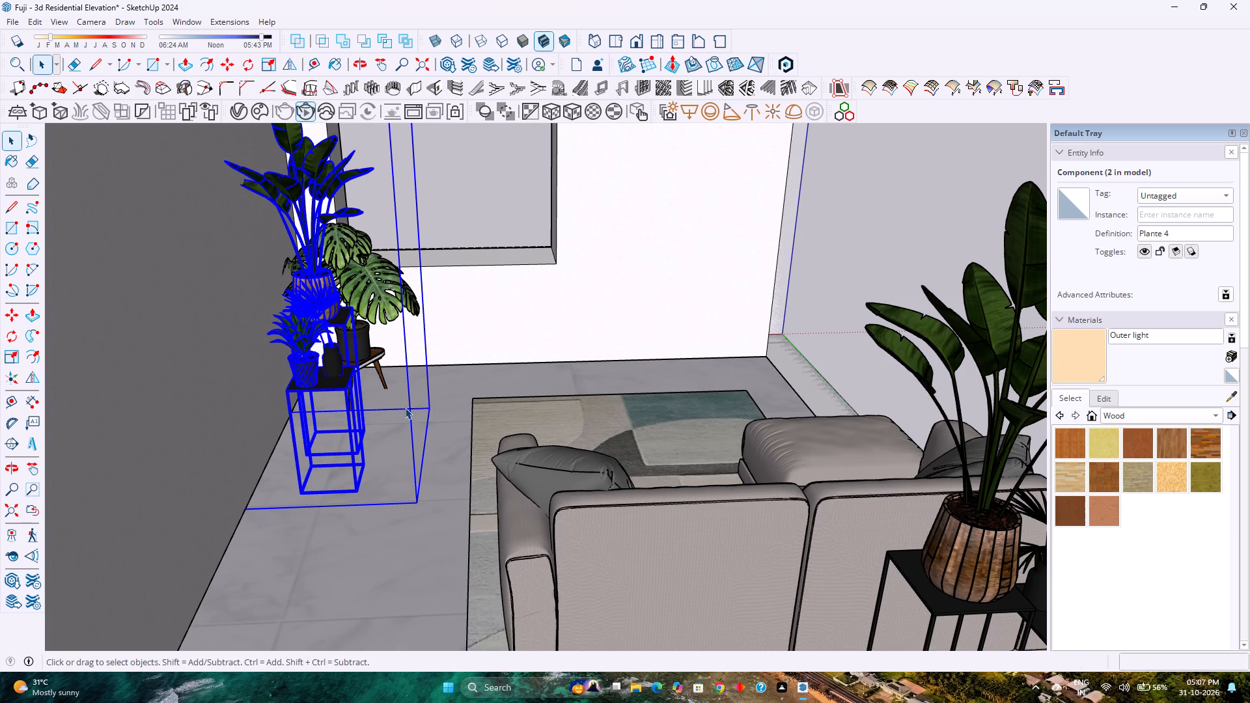
key("space")
Examine the whole building from outside, down to the furnished corner seen through its open side.
scroll(404, 404, "down", 8)
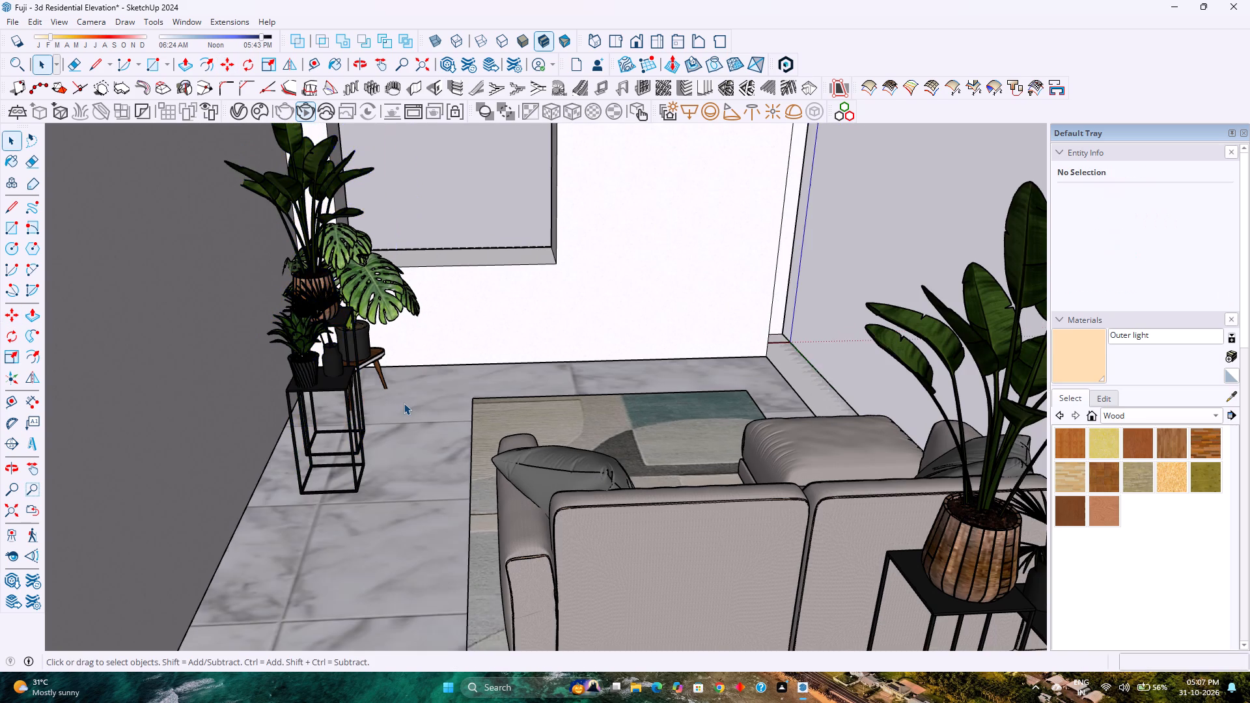
scroll(404, 403, "down", 6)
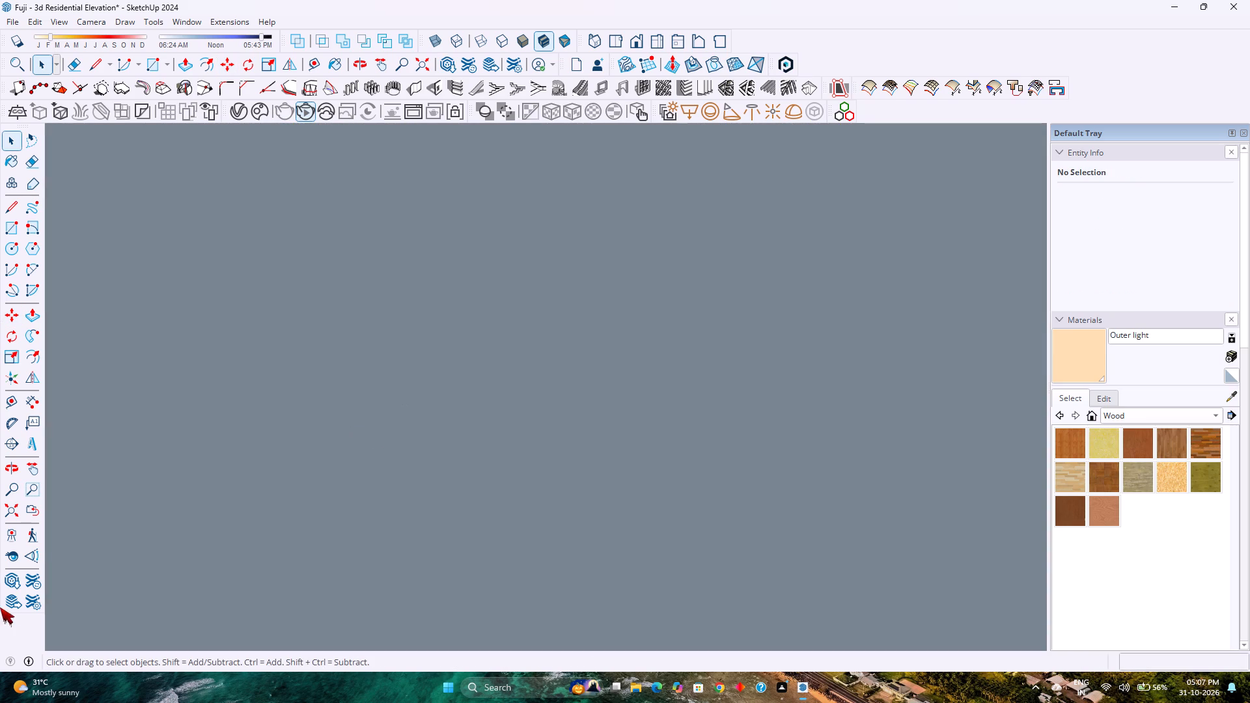
left_click(15, 519)
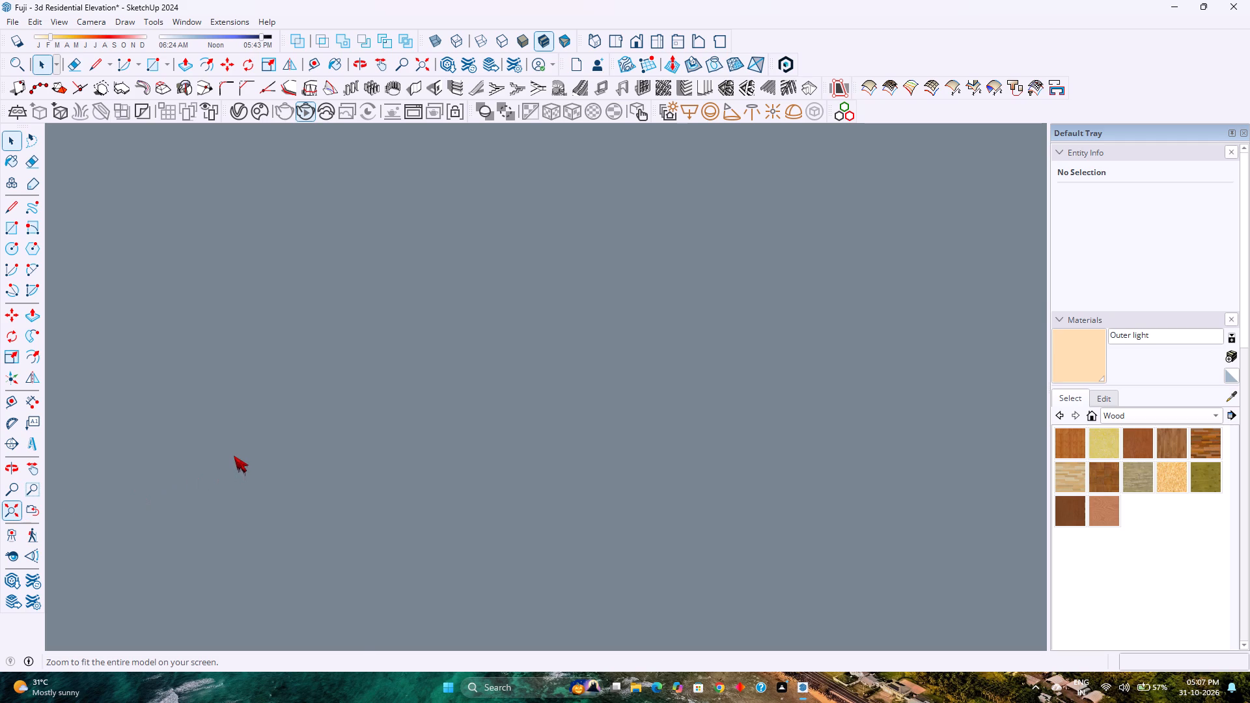
scroll(234, 456, "down", 2)
middle_click(480, 469)
middle_click(479, 470)
middle_click(433, 478)
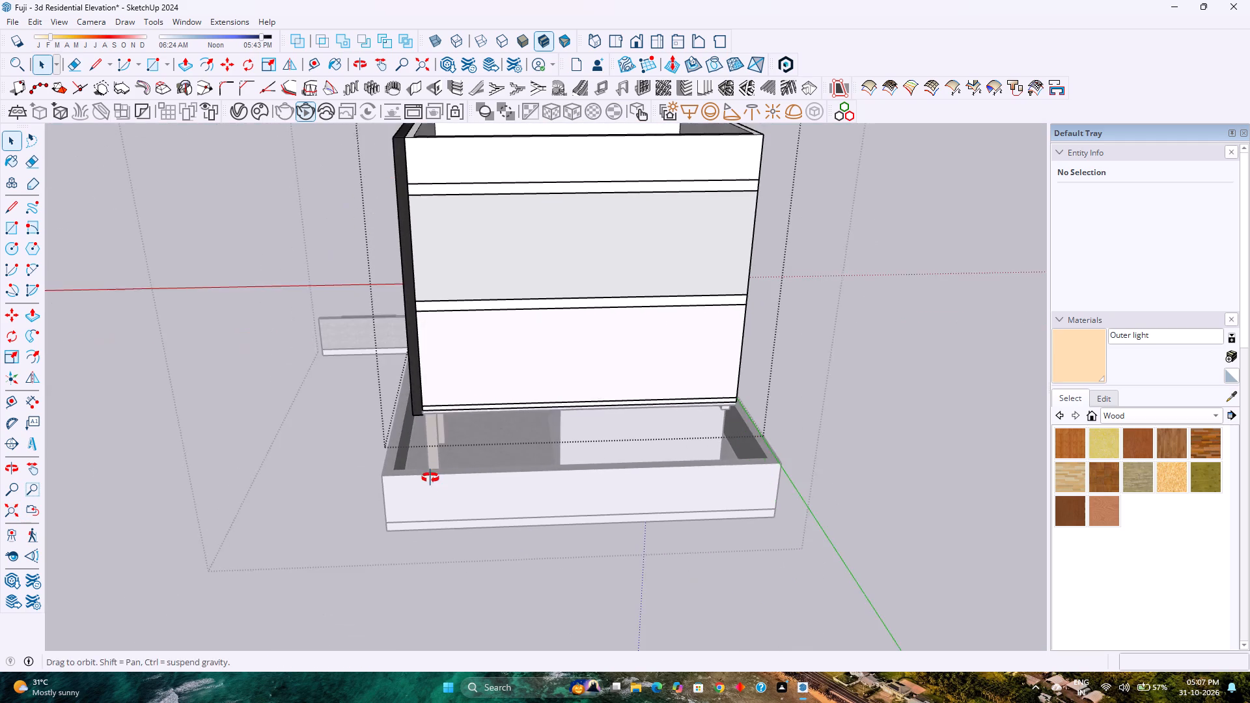
scroll(427, 468, "down", 4)
scroll(383, 270, "up", 5)
middle_click(370, 299)
middle_click(370, 299)
middle_click_drag(370, 299, 431, 314)
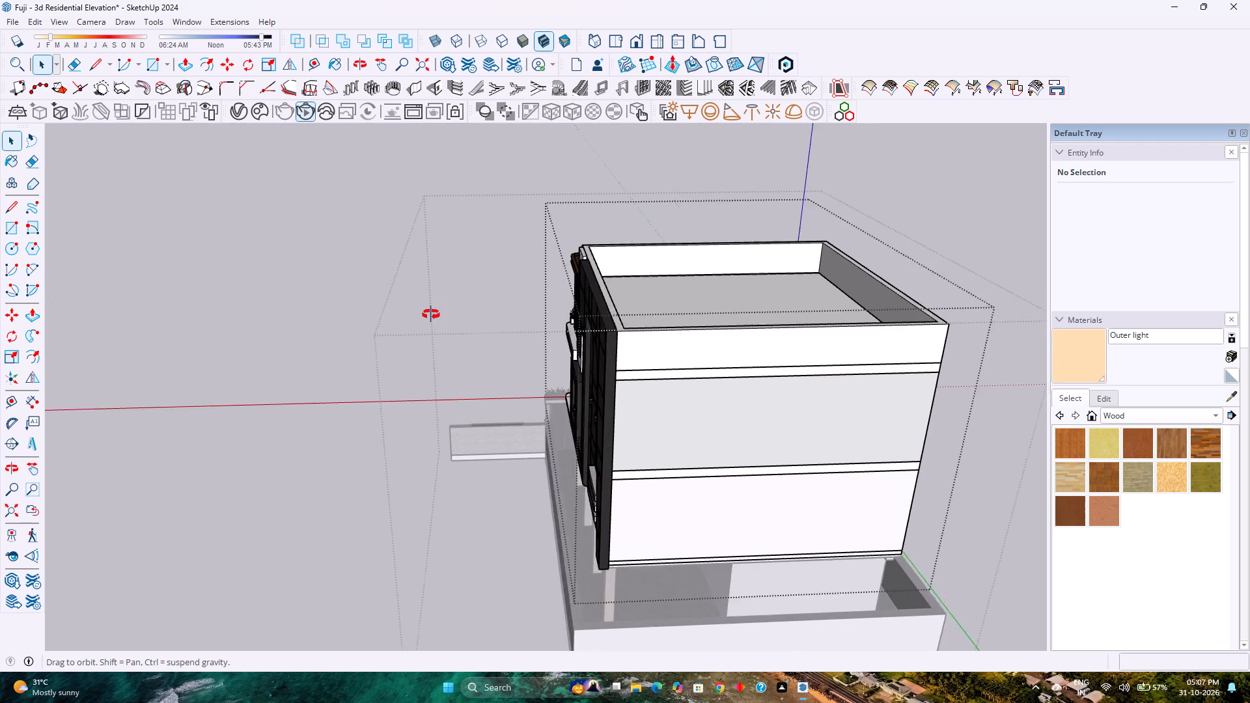
middle_click_drag(431, 314, 224, 307)
middle_click(224, 307)
middle_click_drag(193, 305, 176, 303)
middle_click_drag(160, 301, 106, 298)
scroll(113, 294, "down", 6)
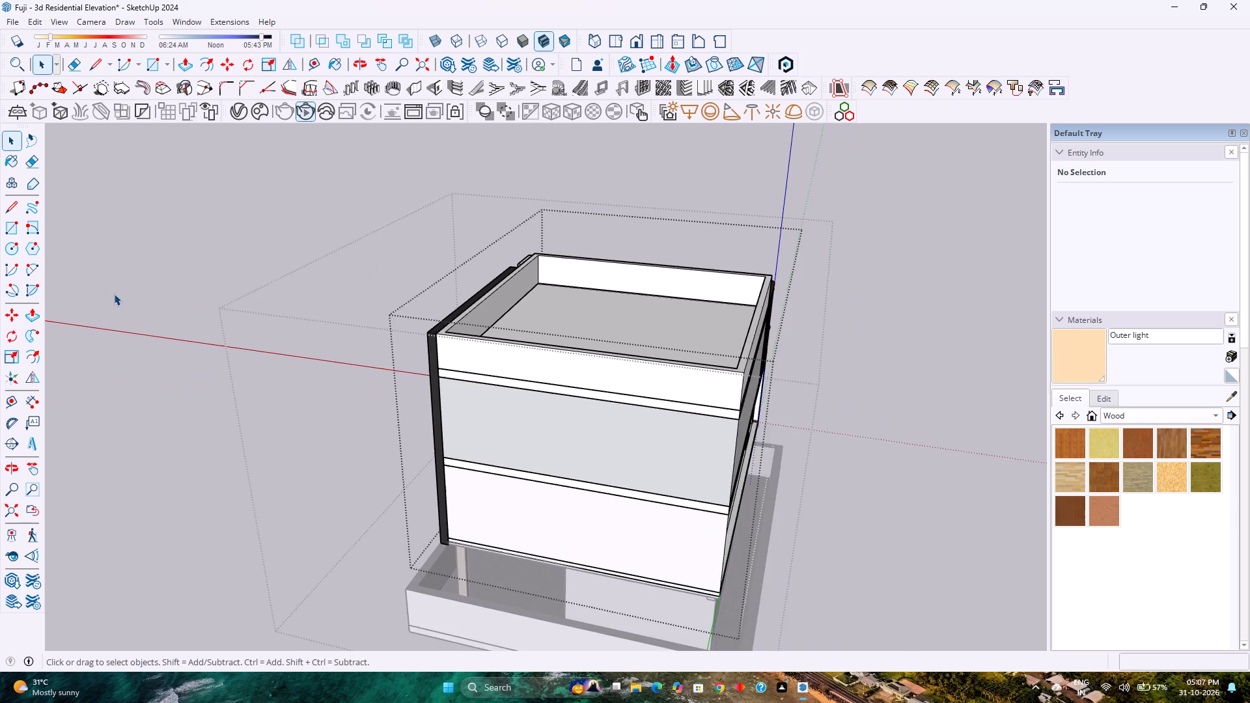
scroll(114, 294, "down", 4)
scroll(620, 405, "up", 10)
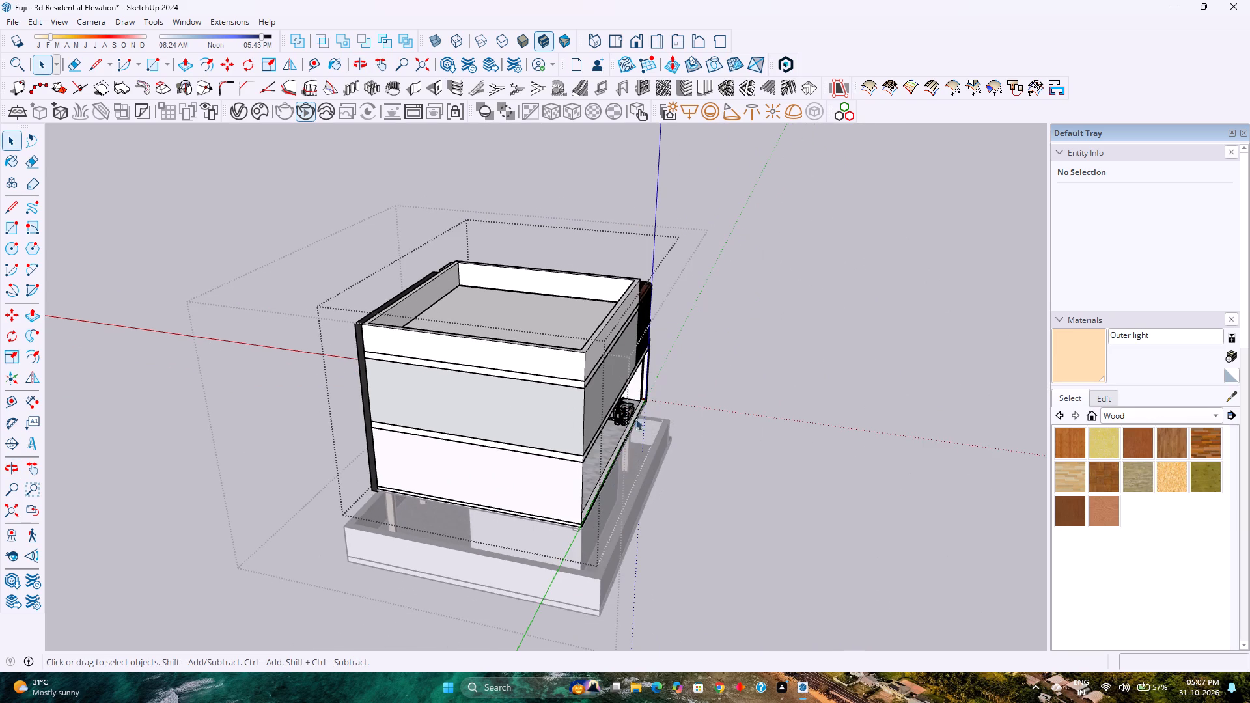
scroll(635, 419, "up", 15)
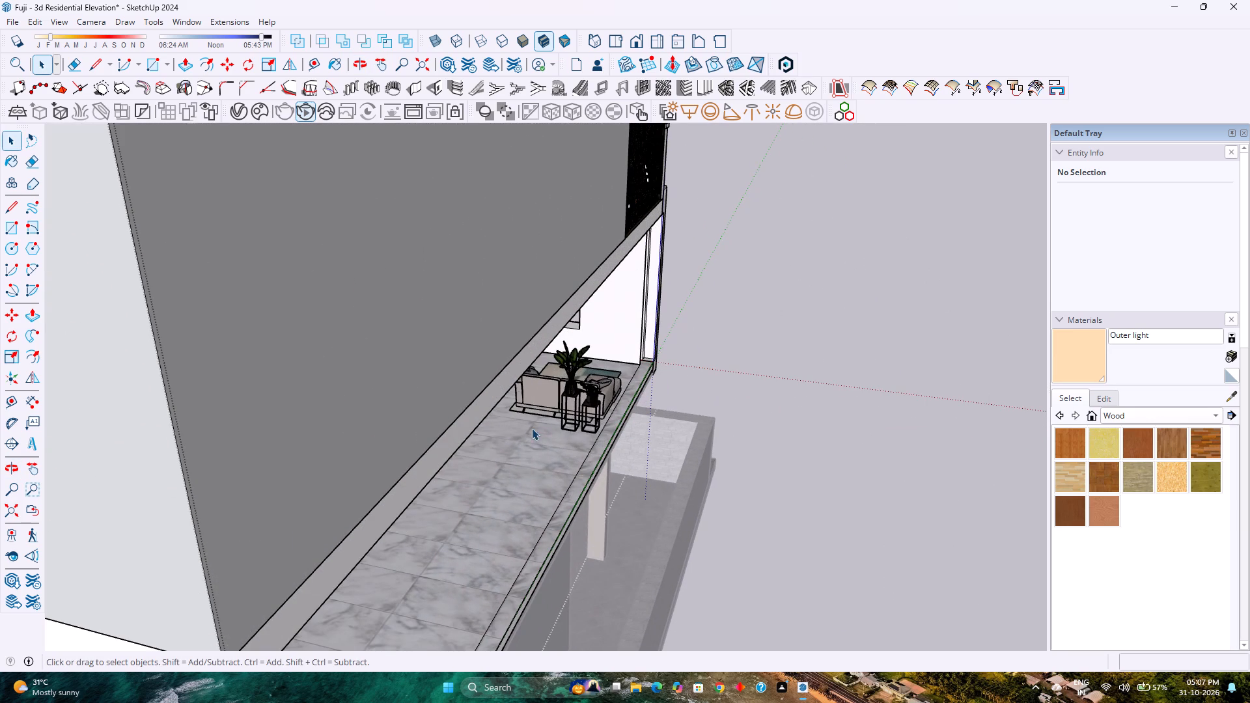
scroll(363, 331, "down", 5)
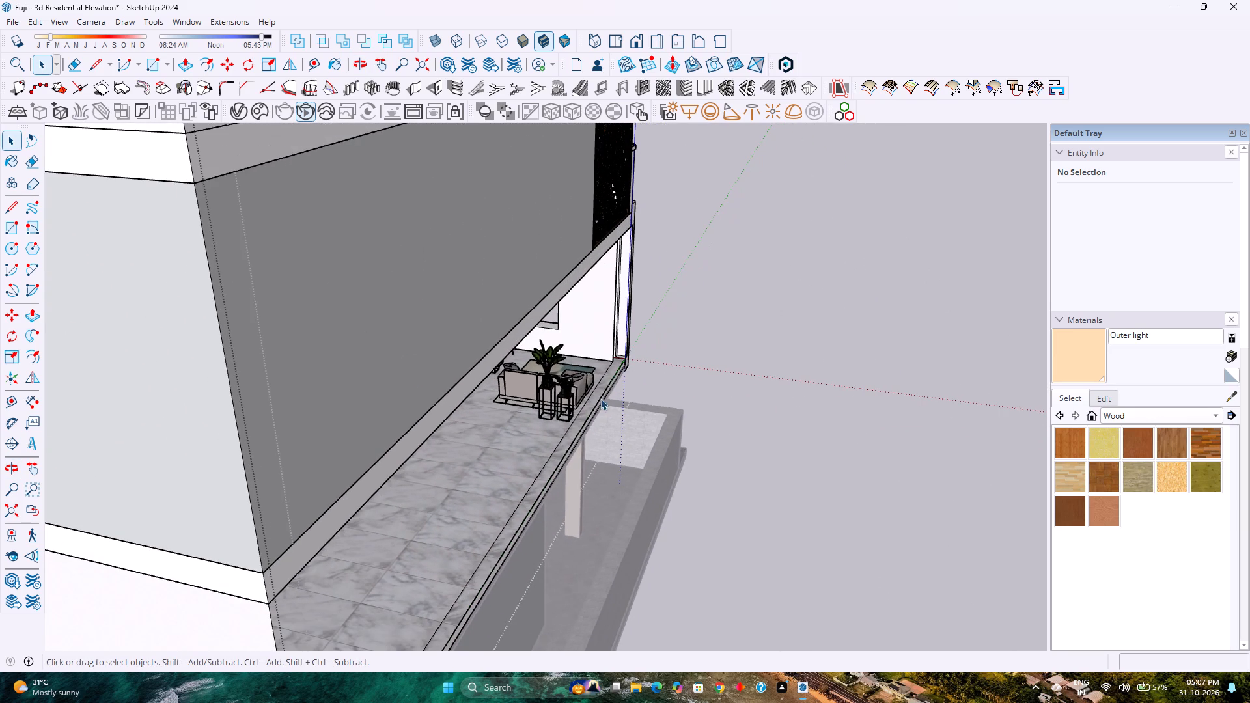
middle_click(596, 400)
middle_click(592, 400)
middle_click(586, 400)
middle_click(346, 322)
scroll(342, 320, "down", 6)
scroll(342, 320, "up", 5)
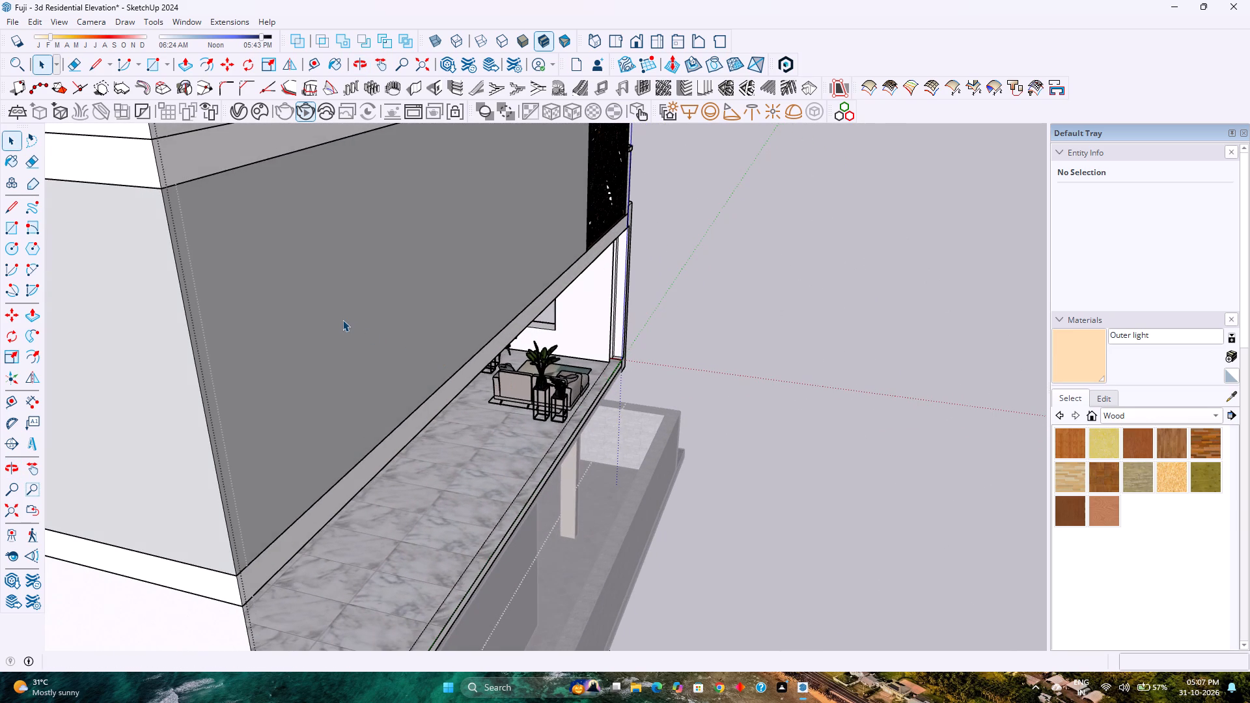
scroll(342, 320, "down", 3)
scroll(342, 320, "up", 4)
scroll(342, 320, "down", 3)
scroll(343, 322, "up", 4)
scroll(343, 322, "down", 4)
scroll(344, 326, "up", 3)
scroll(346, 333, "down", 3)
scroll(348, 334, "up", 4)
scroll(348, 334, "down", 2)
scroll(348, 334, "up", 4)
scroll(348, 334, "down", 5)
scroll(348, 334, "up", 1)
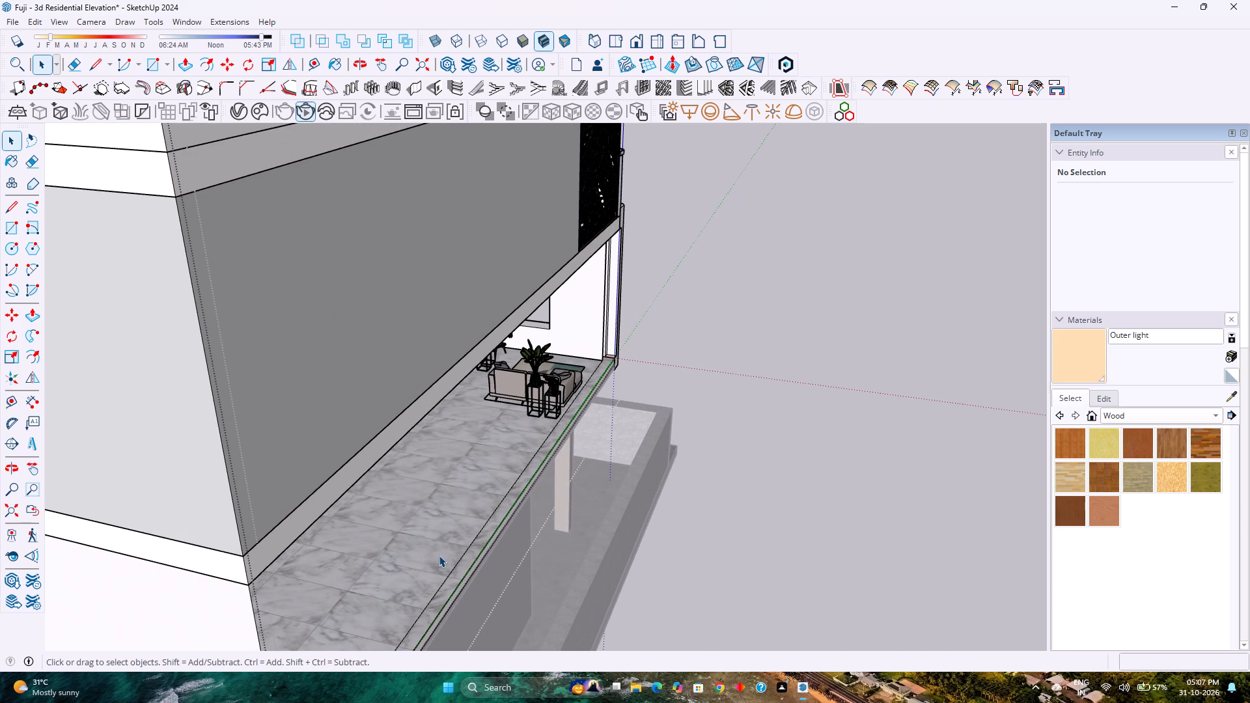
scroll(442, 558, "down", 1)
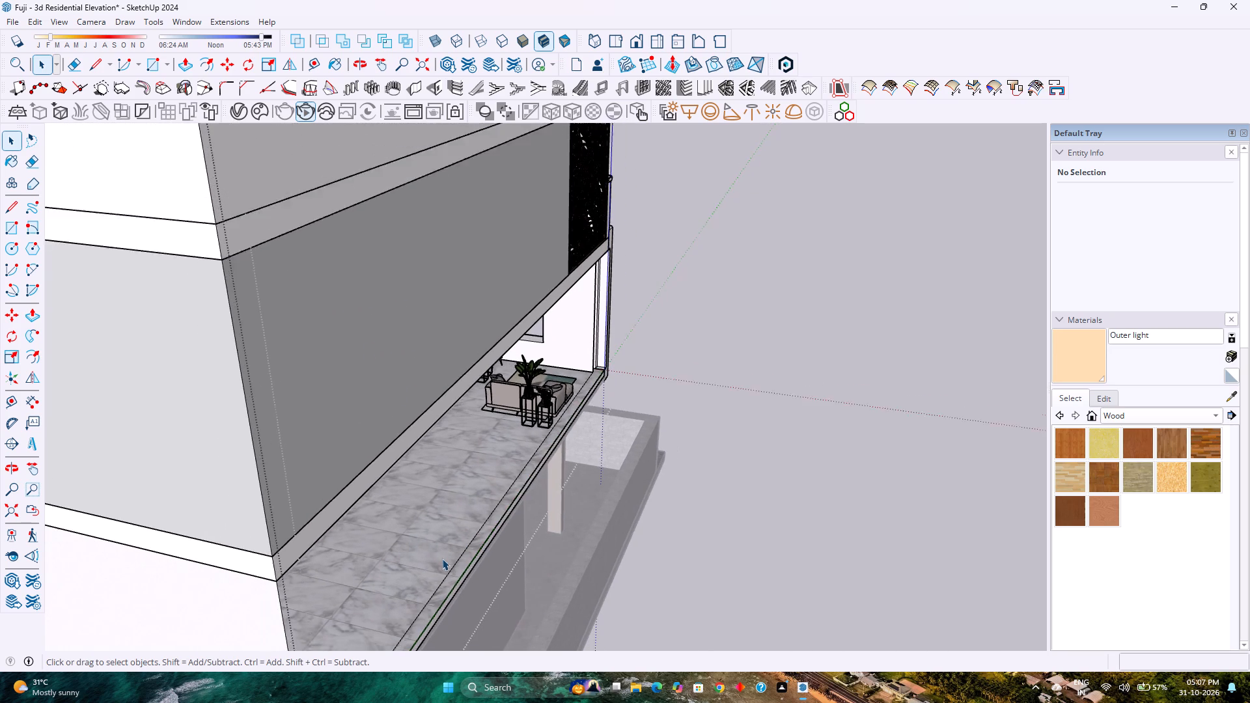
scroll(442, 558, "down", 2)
Examine the open floor's interior walls, door, window and furnished corner through the open side of the building.
middle_click_drag(588, 585, 579, 581)
middle_click_drag(577, 581, 431, 508)
middle_click_drag(430, 507, 422, 497)
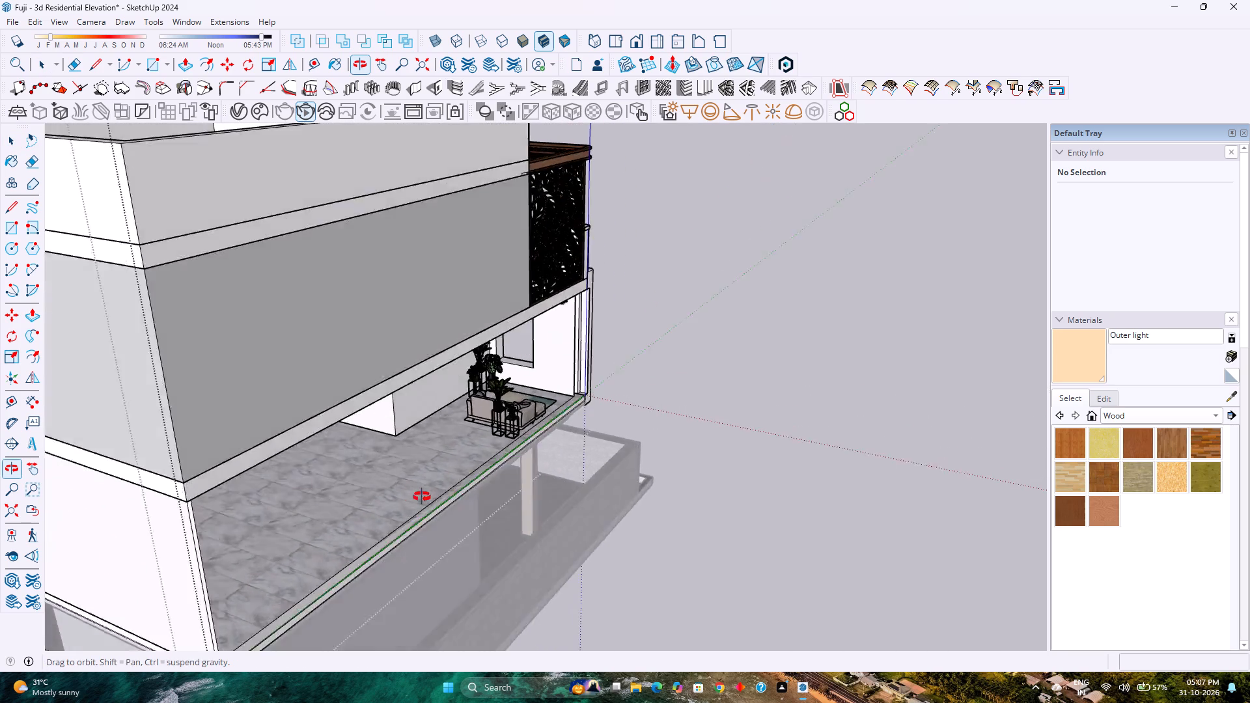
middle_click_drag(421, 494, 411, 473)
middle_click_drag(422, 497, 421, 495)
middle_click_drag(410, 471, 407, 461)
middle_click(407, 461)
middle_click(407, 461)
middle_click(407, 461)
scroll(493, 271, "up", 5)
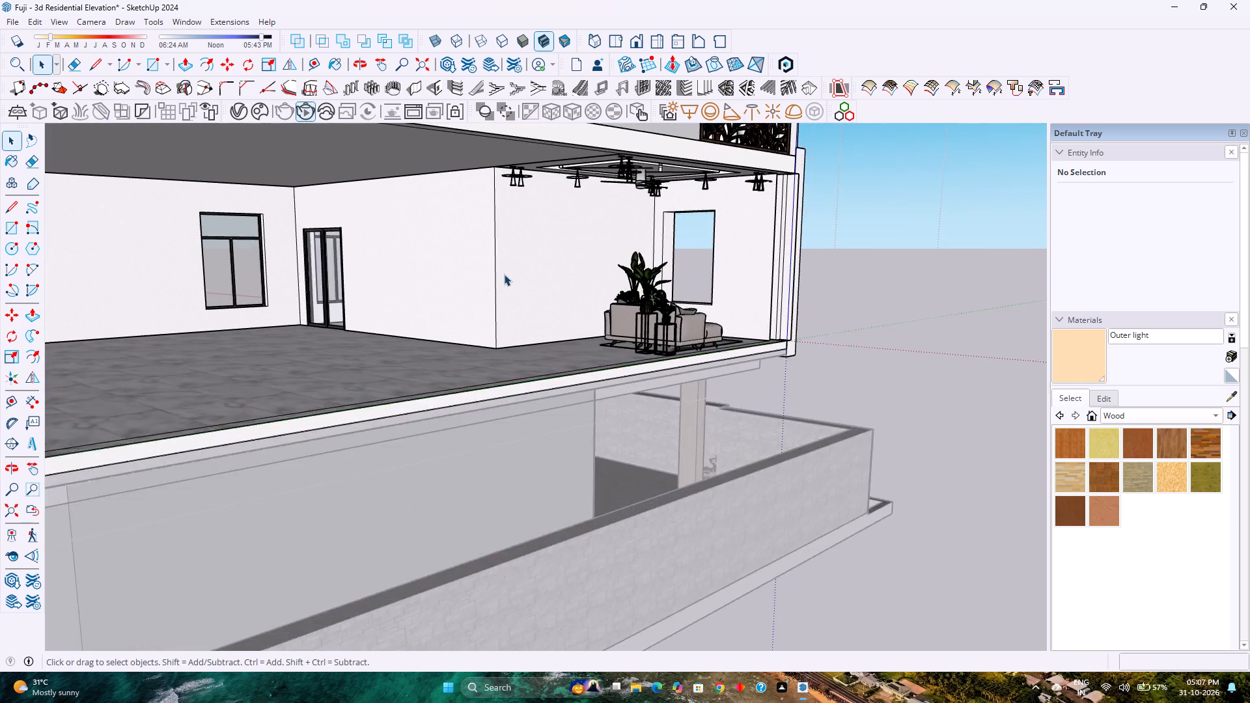
scroll(504, 274, "up", 2)
middle_click_drag(504, 275, 589, 291)
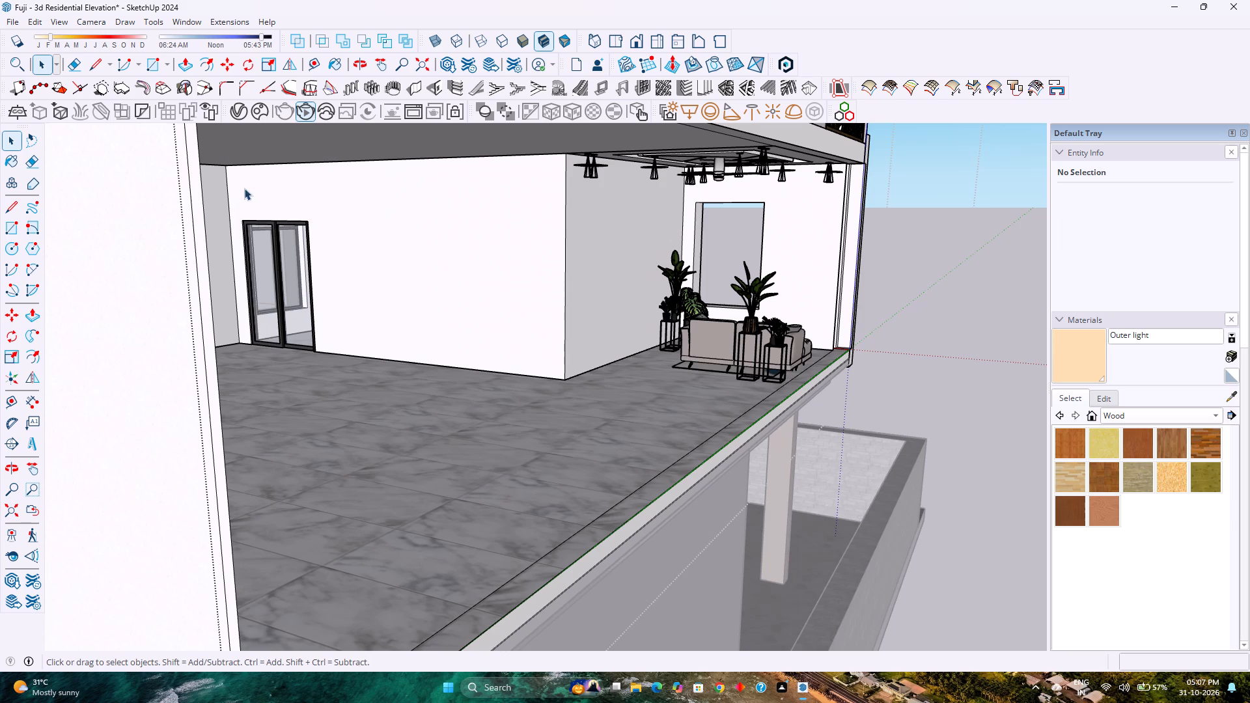
Search 3D Warehouse models for "Curtain".
left_click(182, 21)
left_click(215, 120)
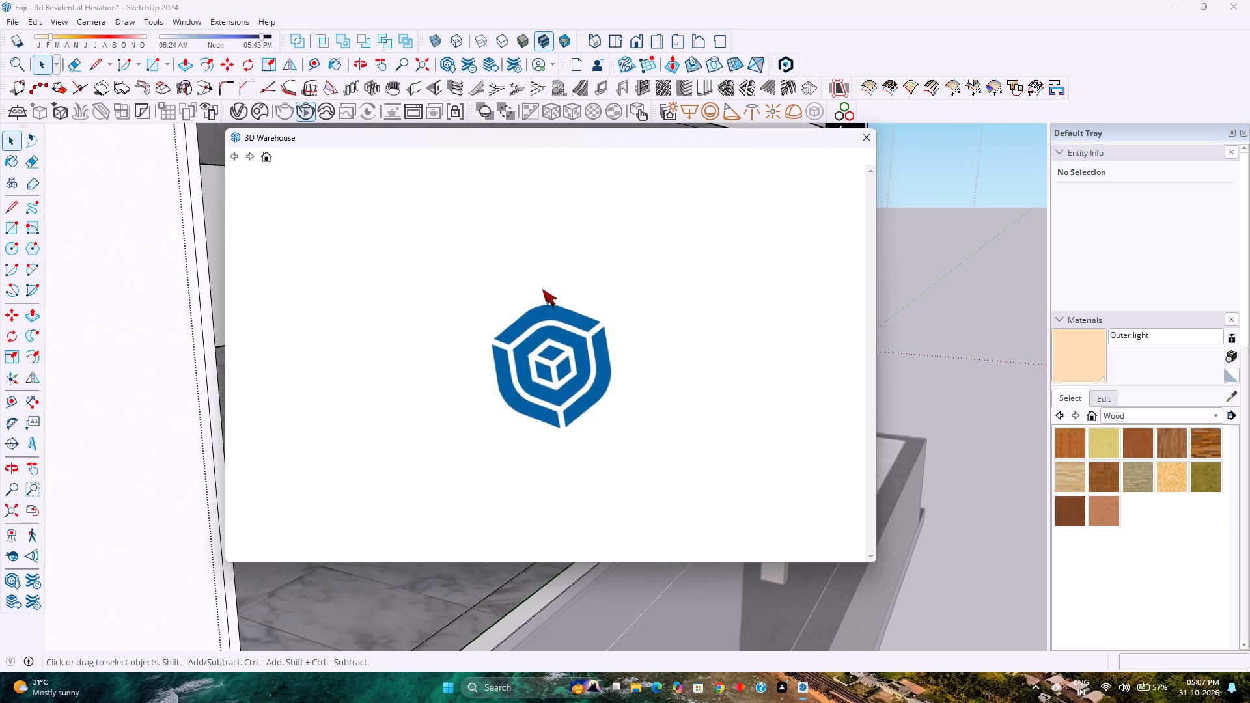
left_click(709, 186)
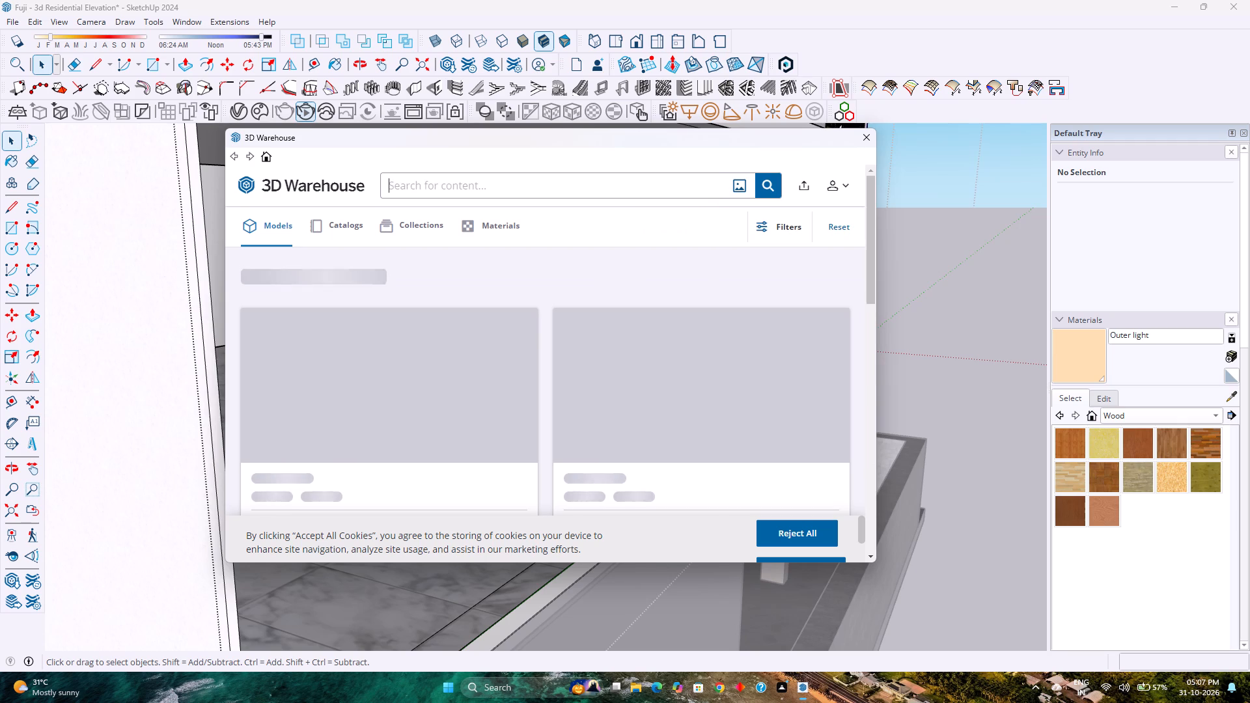
left_click(667, 184)
type("Curtain")
key("Return")
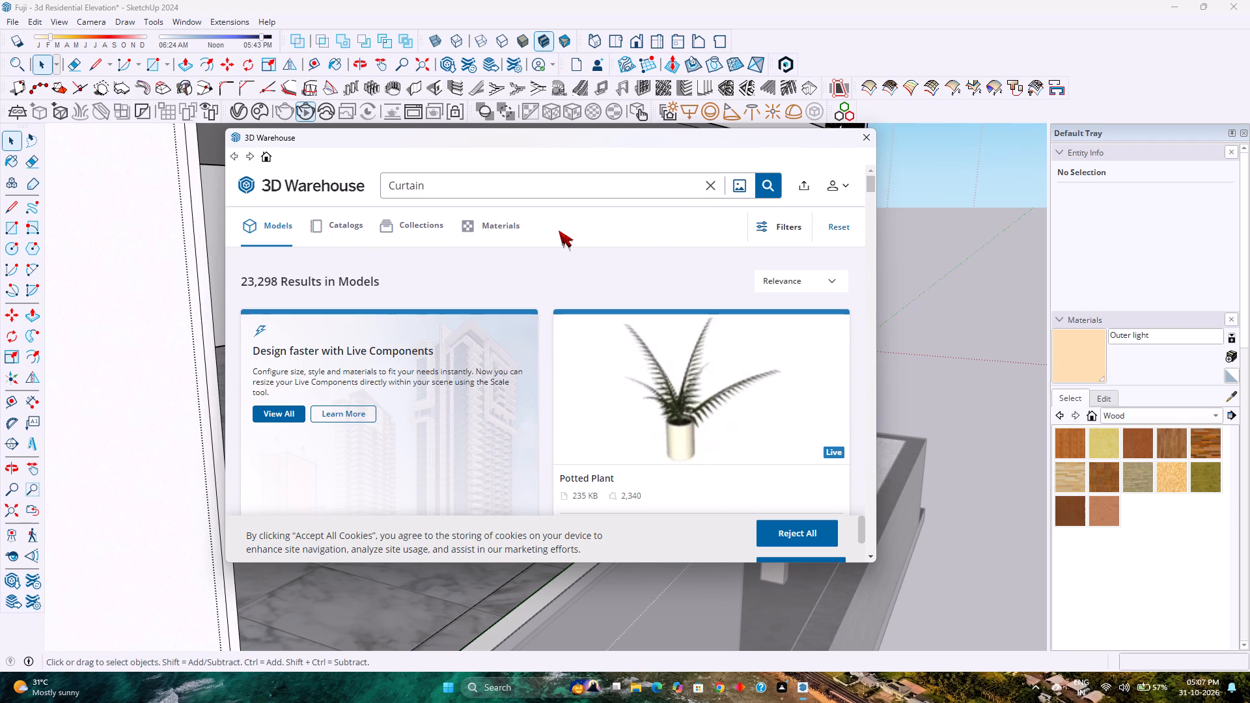
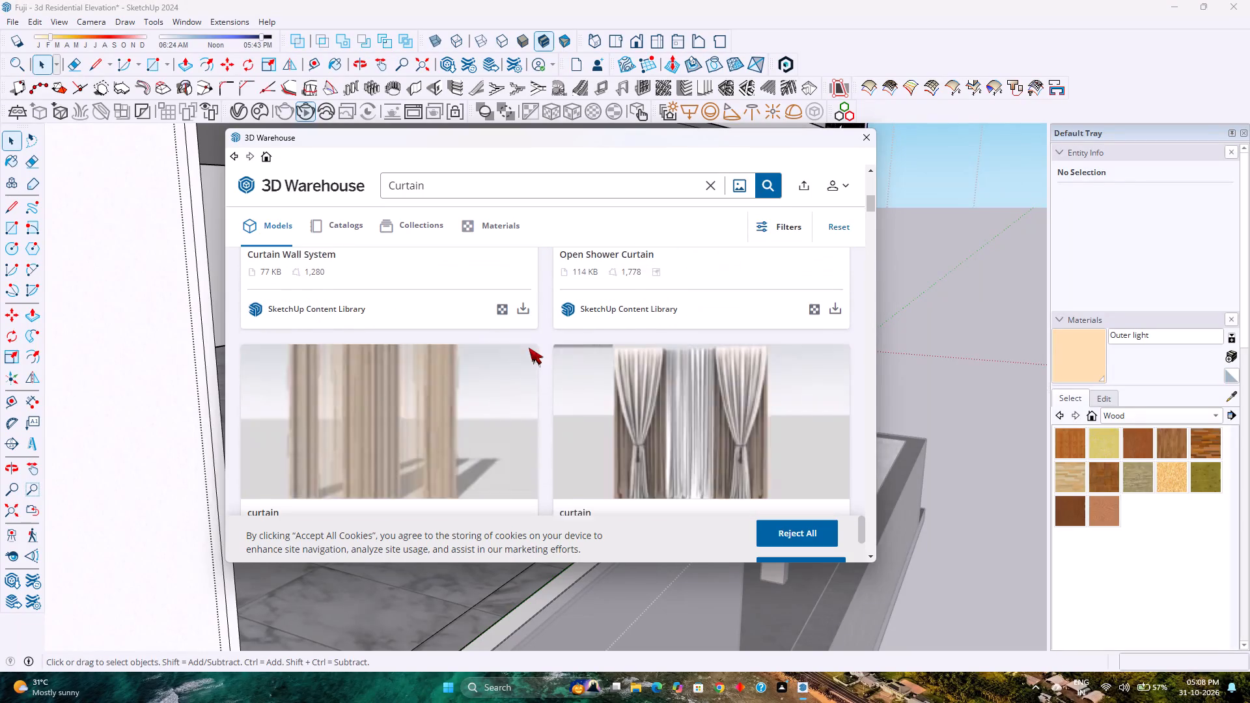
Download the plain beige curtain model from 3D Warehouse and place it across the furnished corner at the floor's edge.
scroll(529, 348, "down", 1)
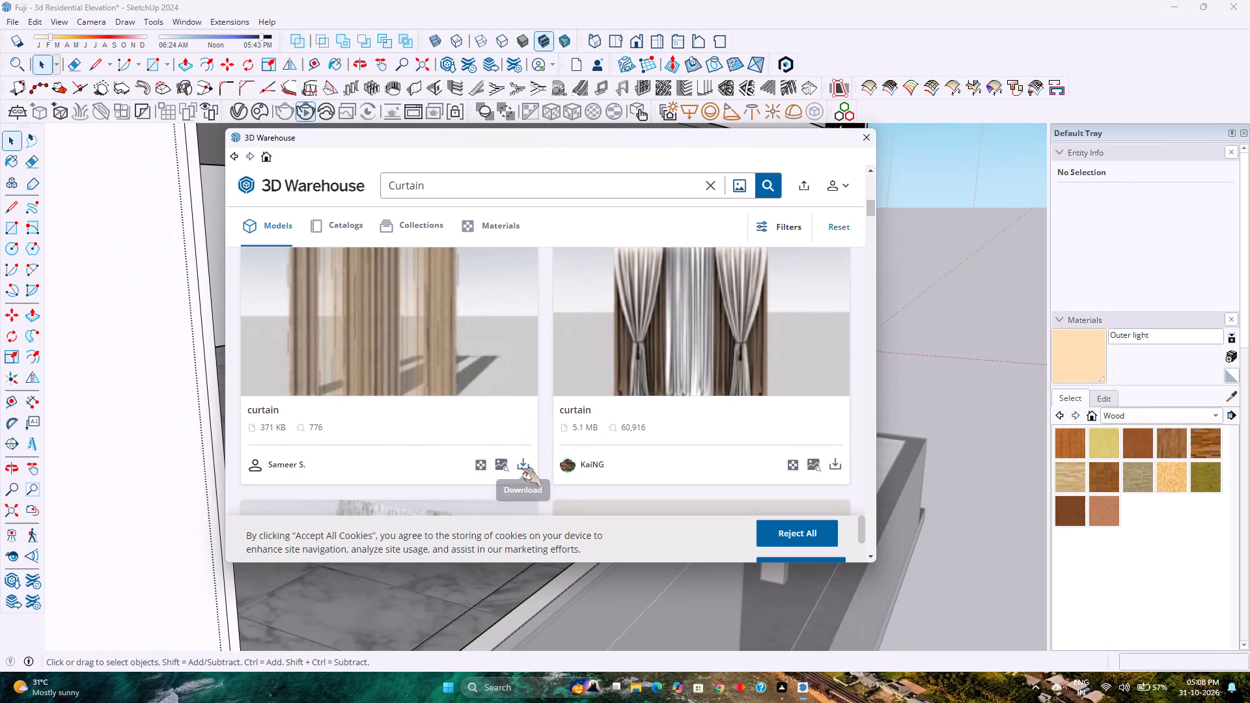
left_click(521, 467)
left_click(488, 365)
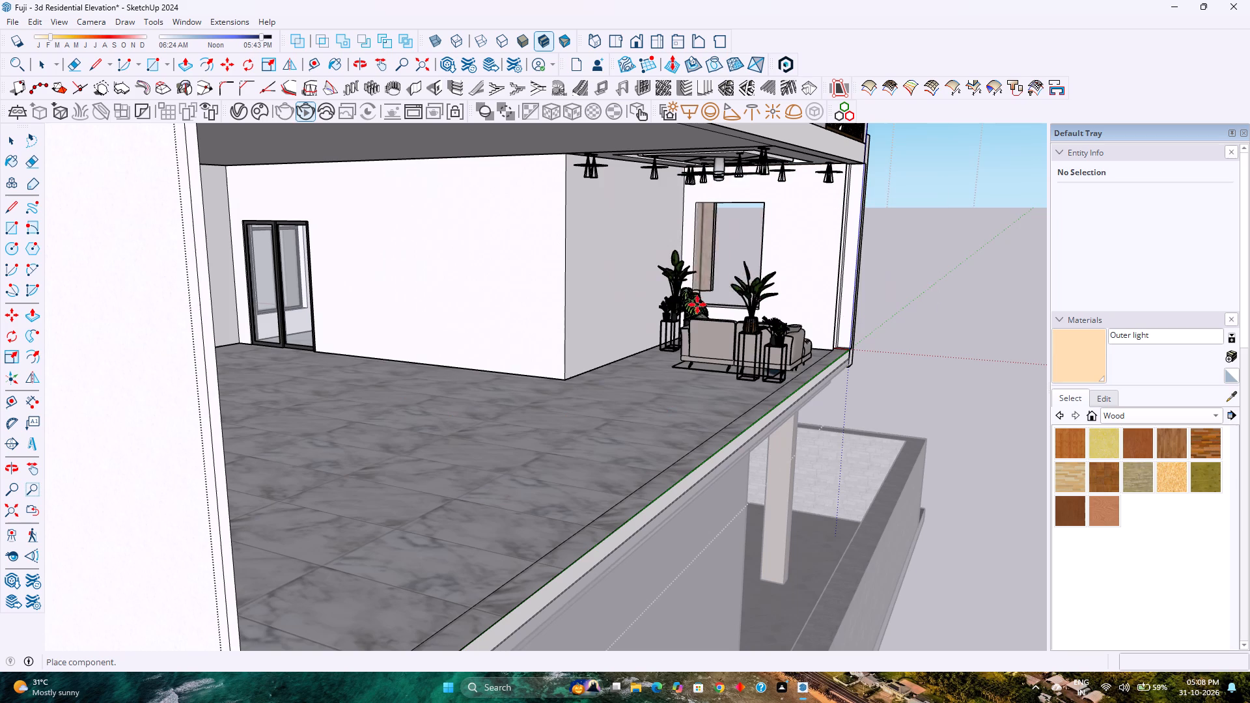
left_click(784, 400)
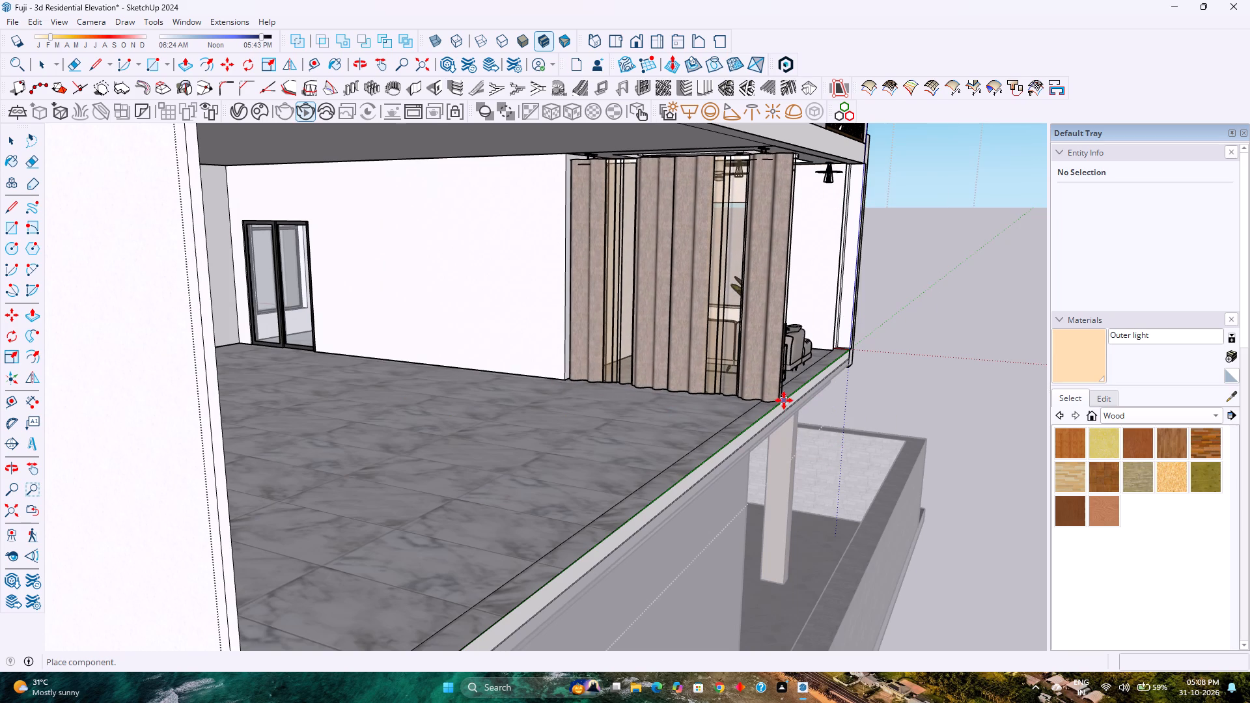
Move the curtains about 4 3/4" along the red axis, off the end of the interior partition wall.
scroll(801, 204, "up", 5)
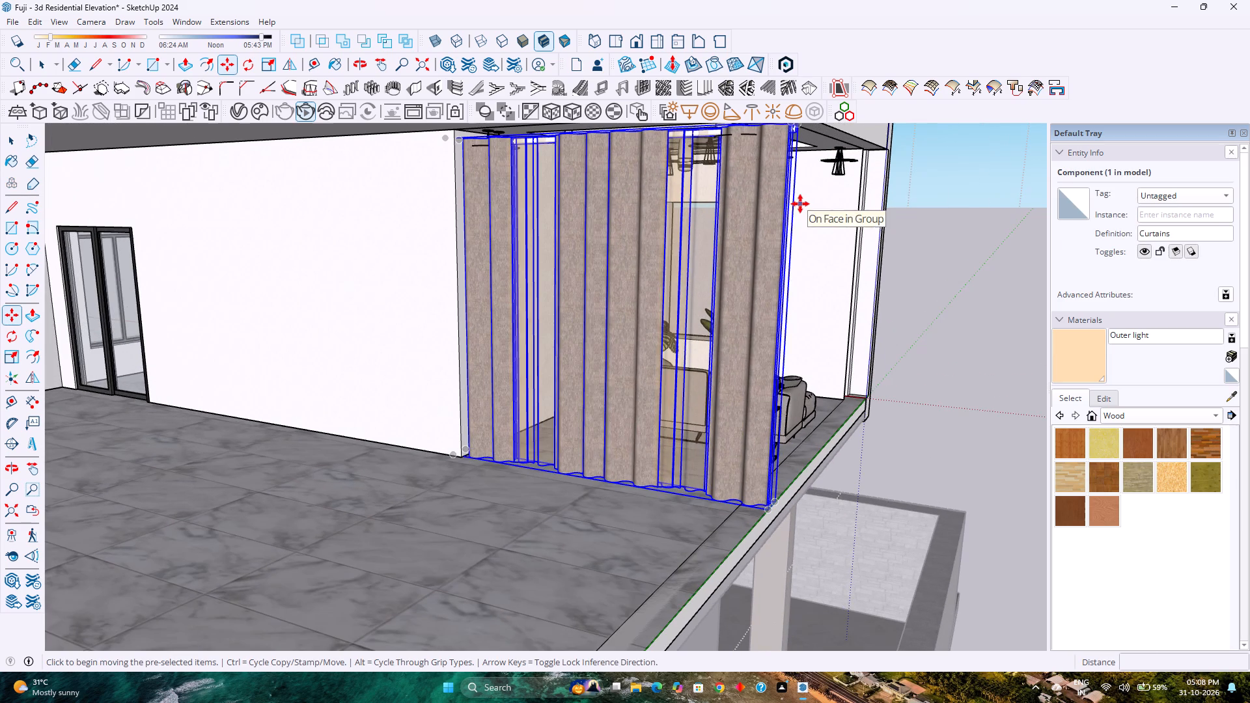
scroll(792, 205, "up", 3)
scroll(761, 219, "down", 2)
middle_click(751, 227, "shift")
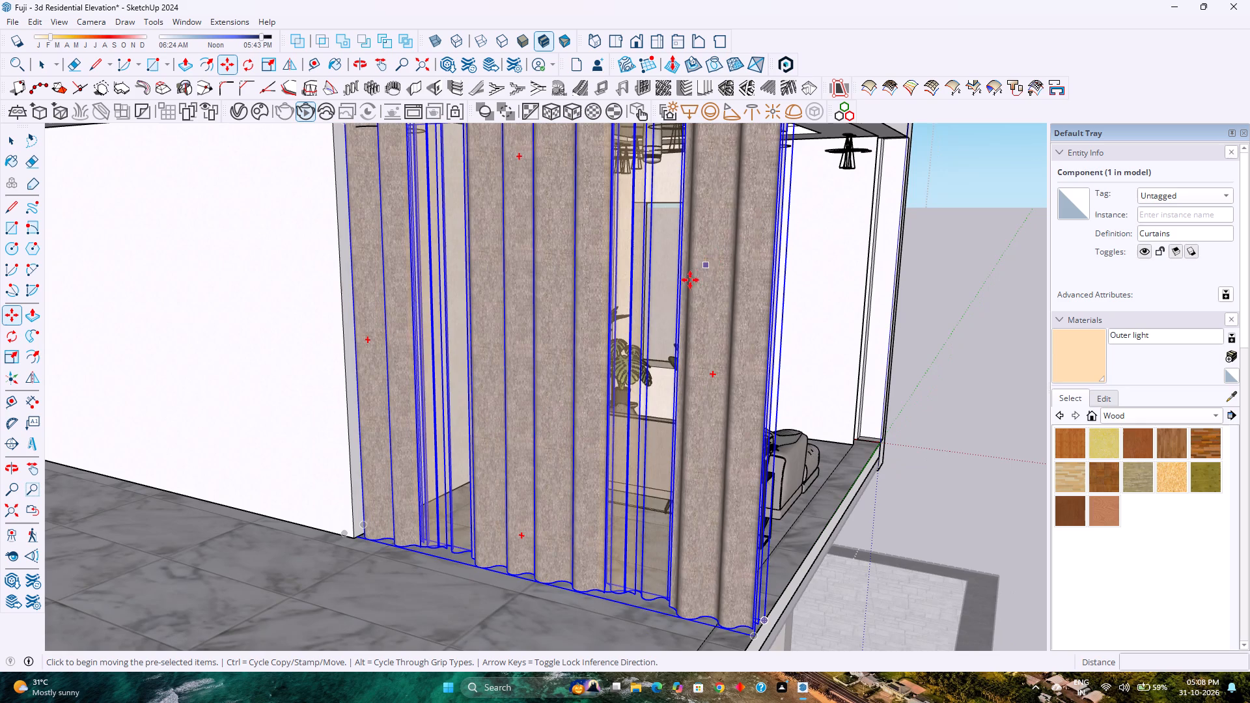
middle_click(654, 320, "shift")
scroll(649, 314, "down", 5)
middle_click_drag(659, 310, 721, 288)
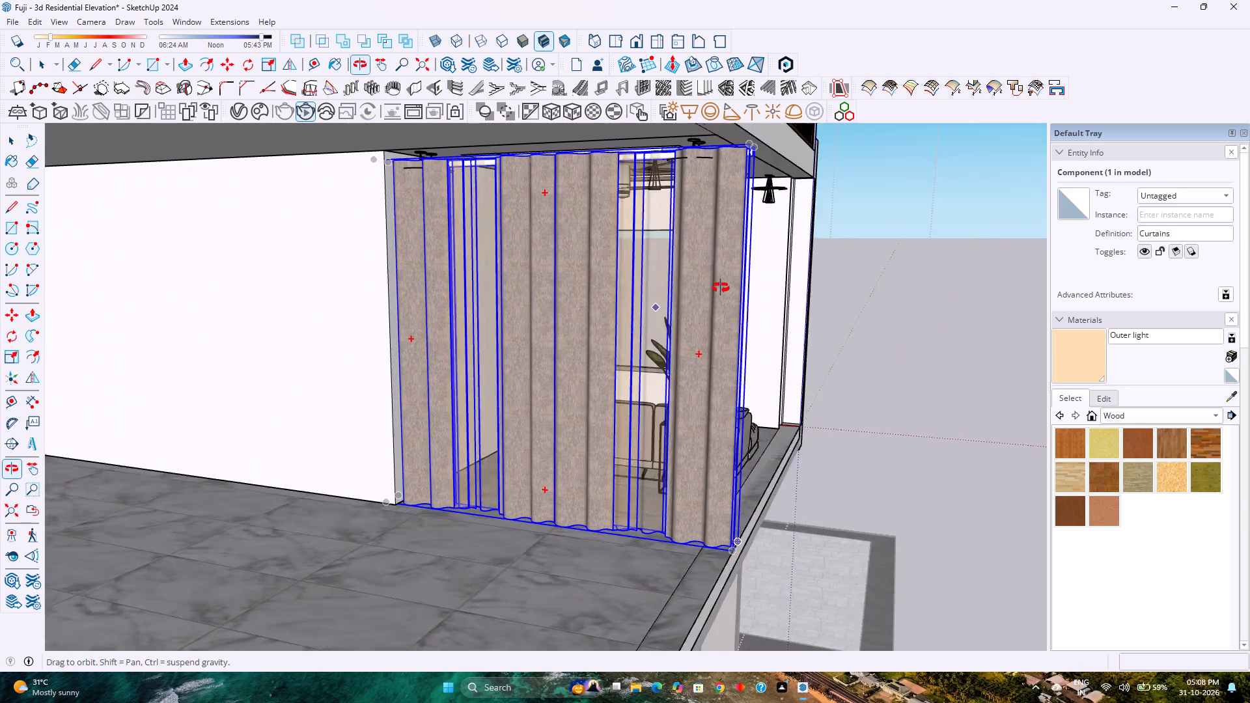
middle_click_drag(721, 288, 746, 271)
middle_click(746, 271)
scroll(359, 158, "up", 12)
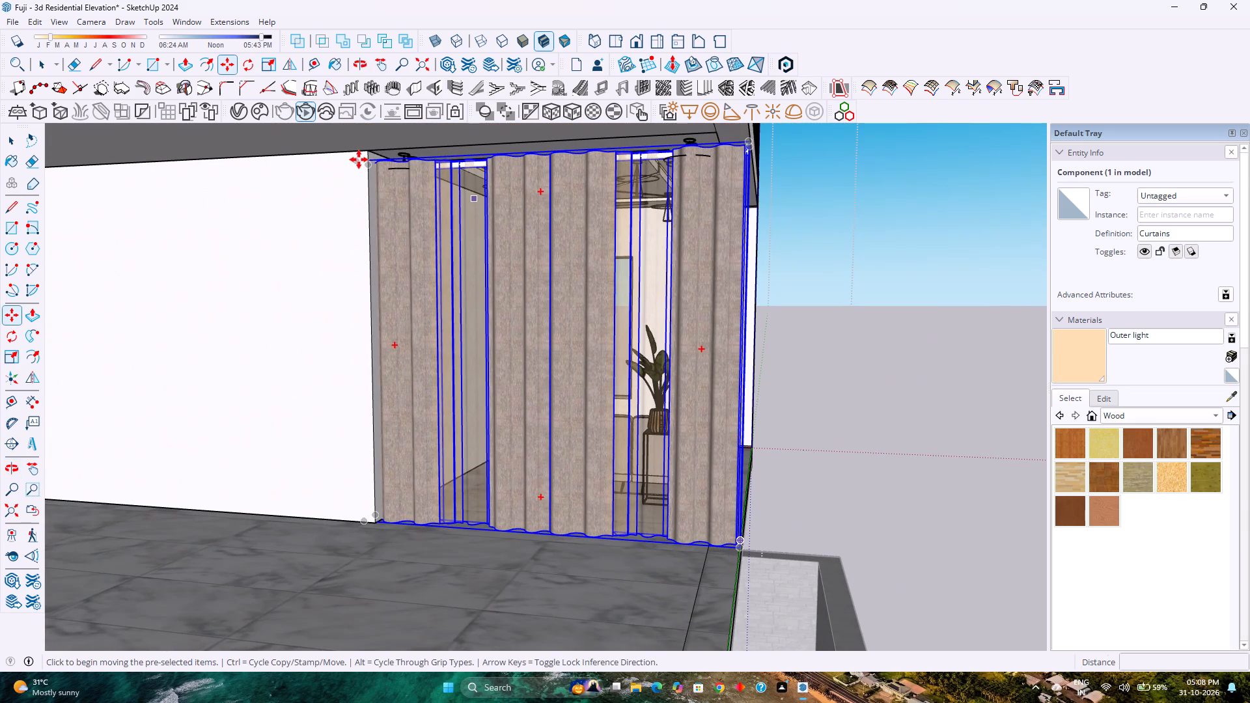
scroll(359, 159, "up", 12)
scroll(365, 161, "up", 9)
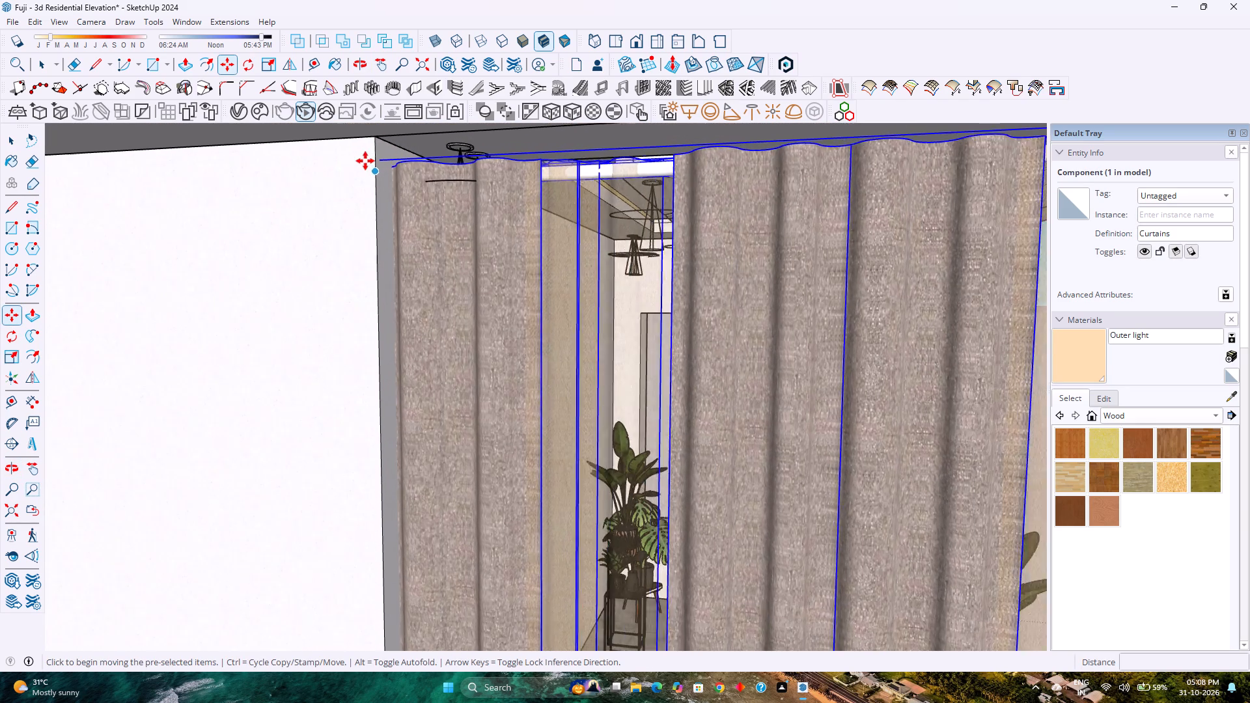
left_click(342, 162)
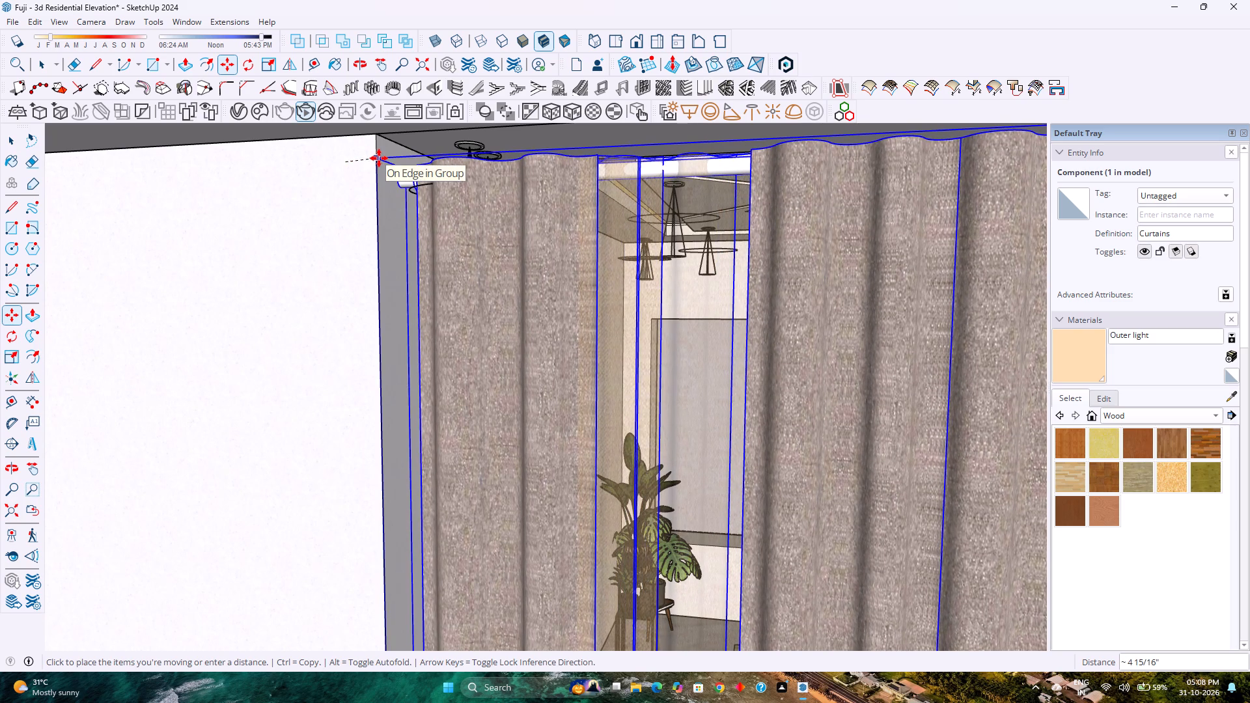
key("Left")
scroll(376, 158, "up", 10)
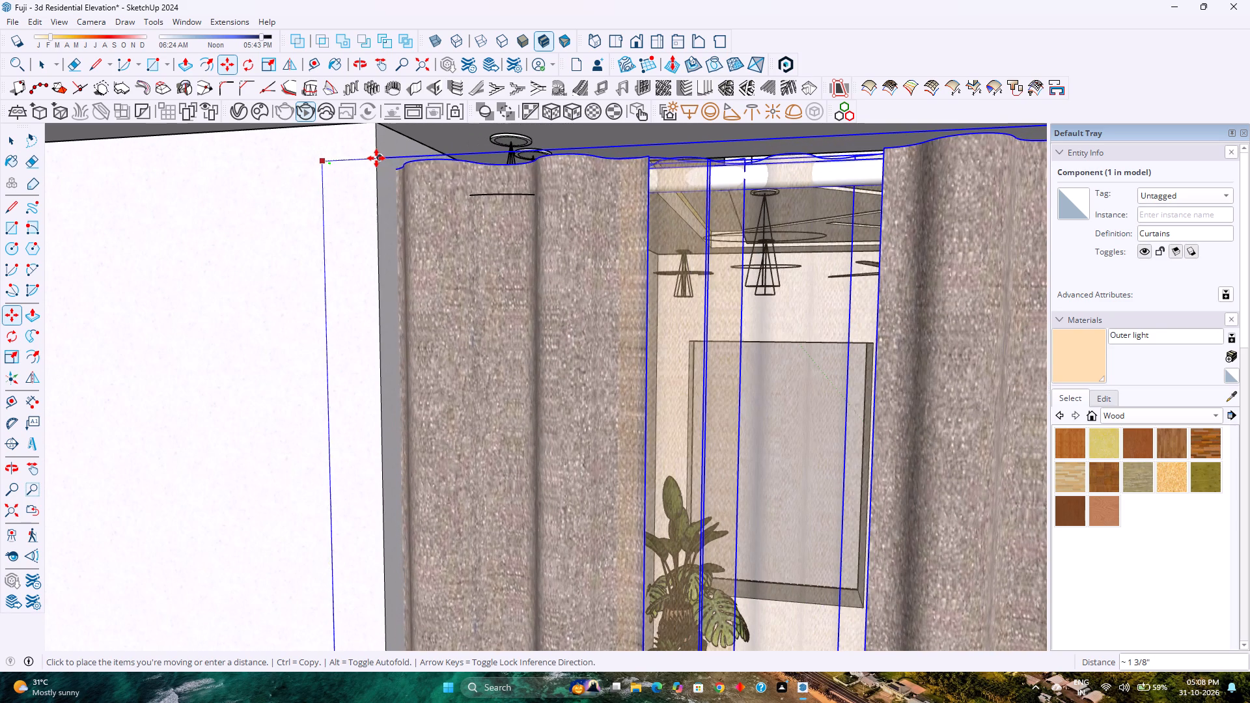
key("Right")
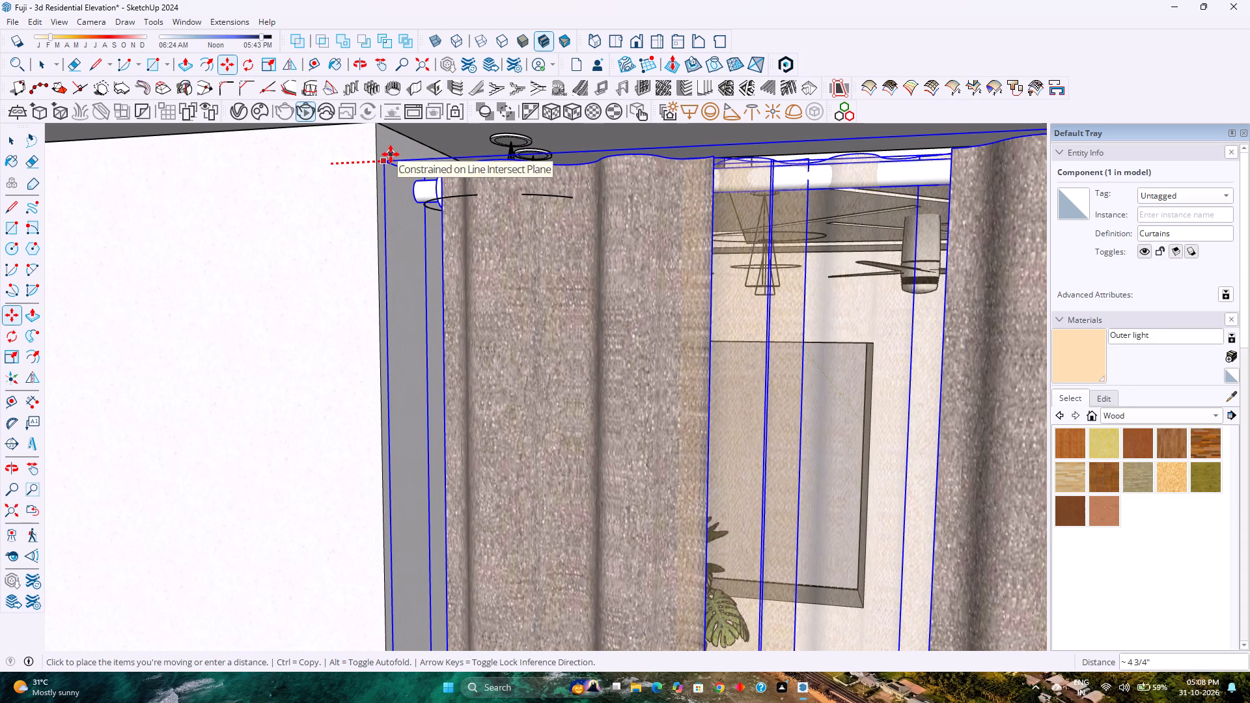
left_click(391, 154)
Raise the curtains about 15/16" toward the ceiling at the partition wall's end.
scroll(391, 154, "down", 3)
scroll(391, 154, "up", 1)
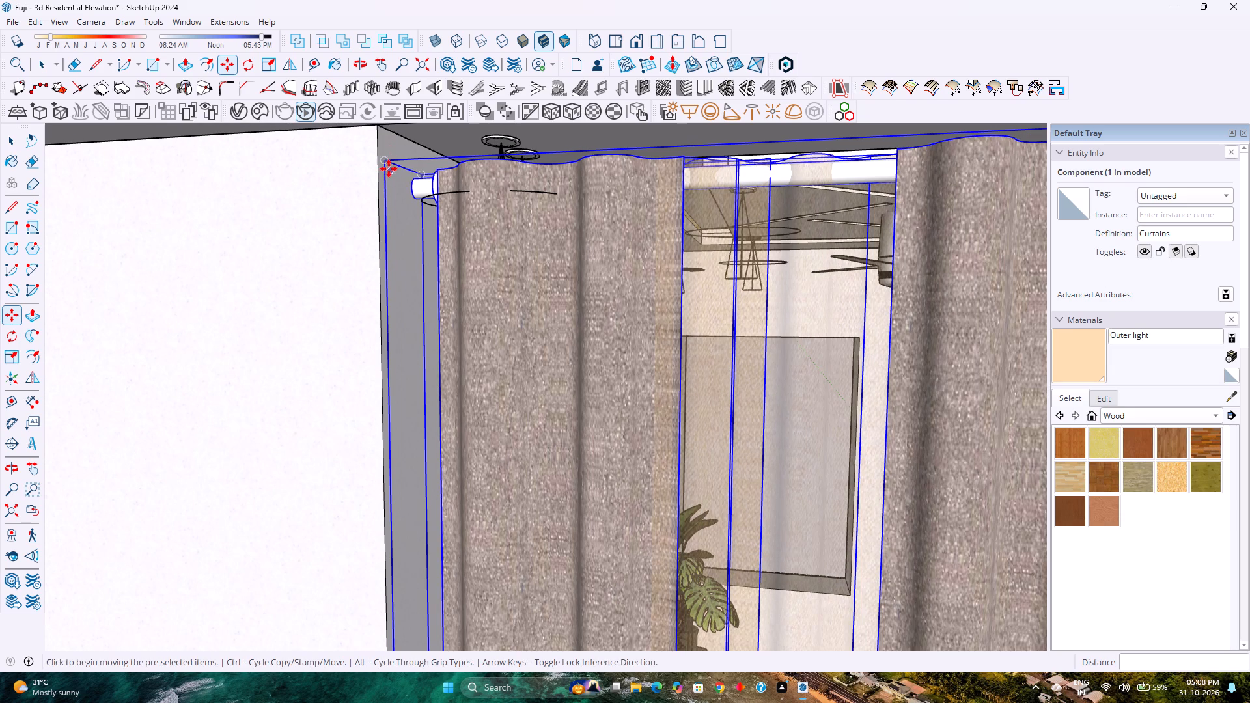
left_click(386, 162)
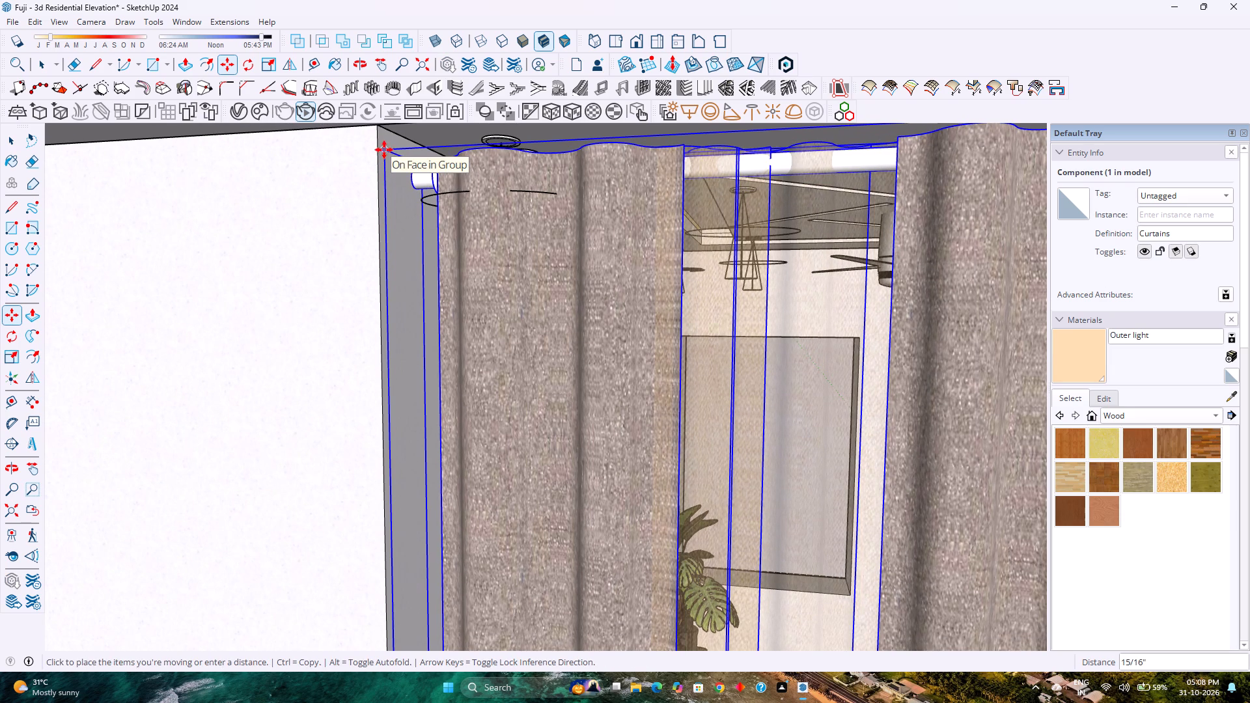
left_click(384, 150)
Scale the curtains along the red axis to about 0.89 so their outer end meets the ceiling slab's edge.
scroll(417, 180, "down", 9)
scroll(352, 307, "down", 4)
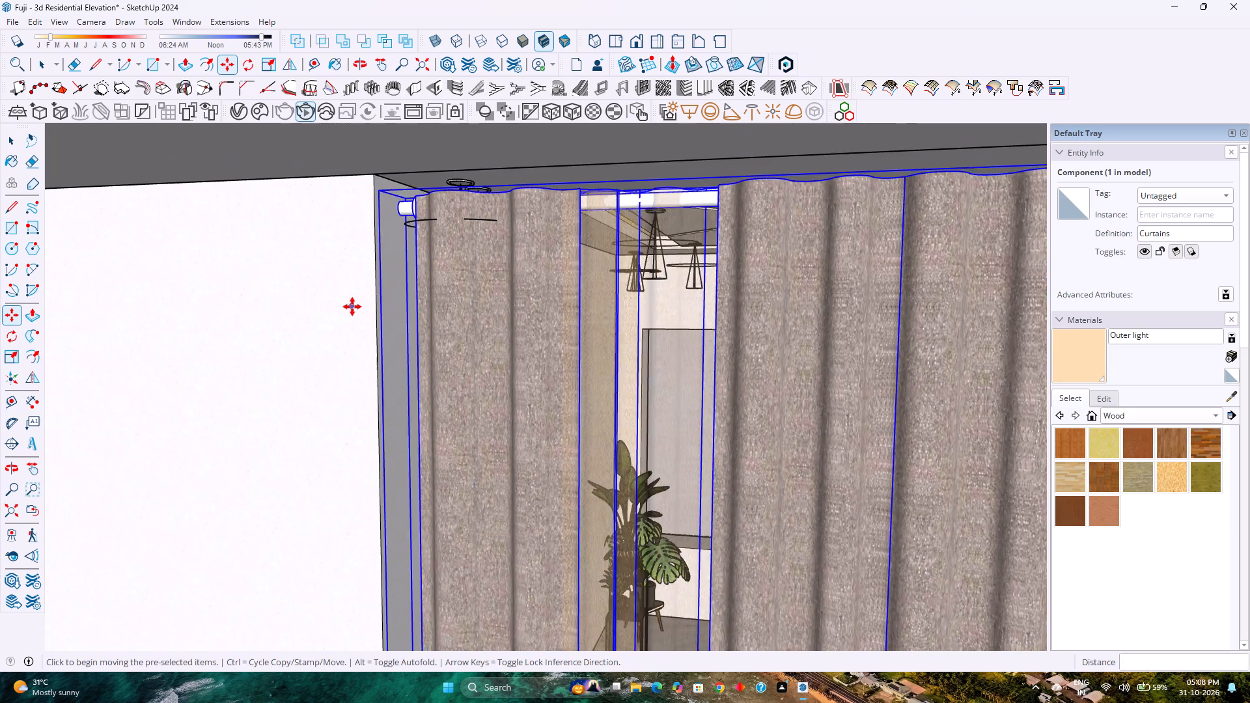
scroll(352, 307, "down", 13)
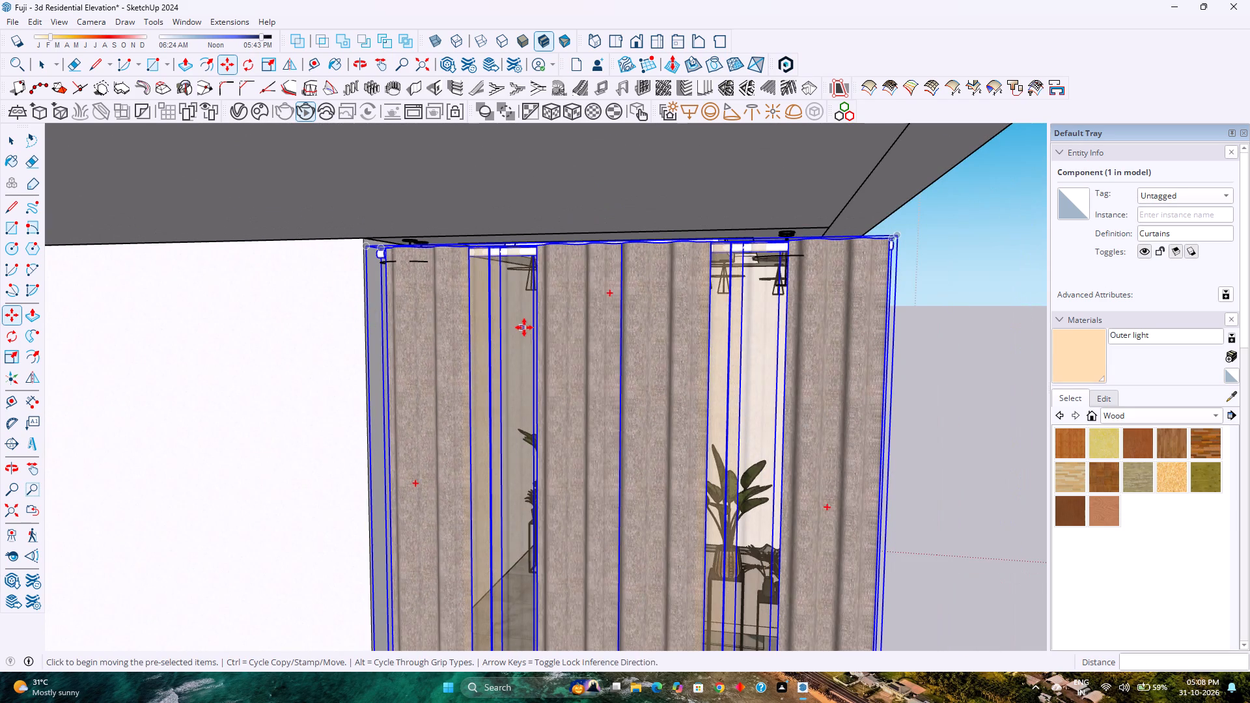
key("s")
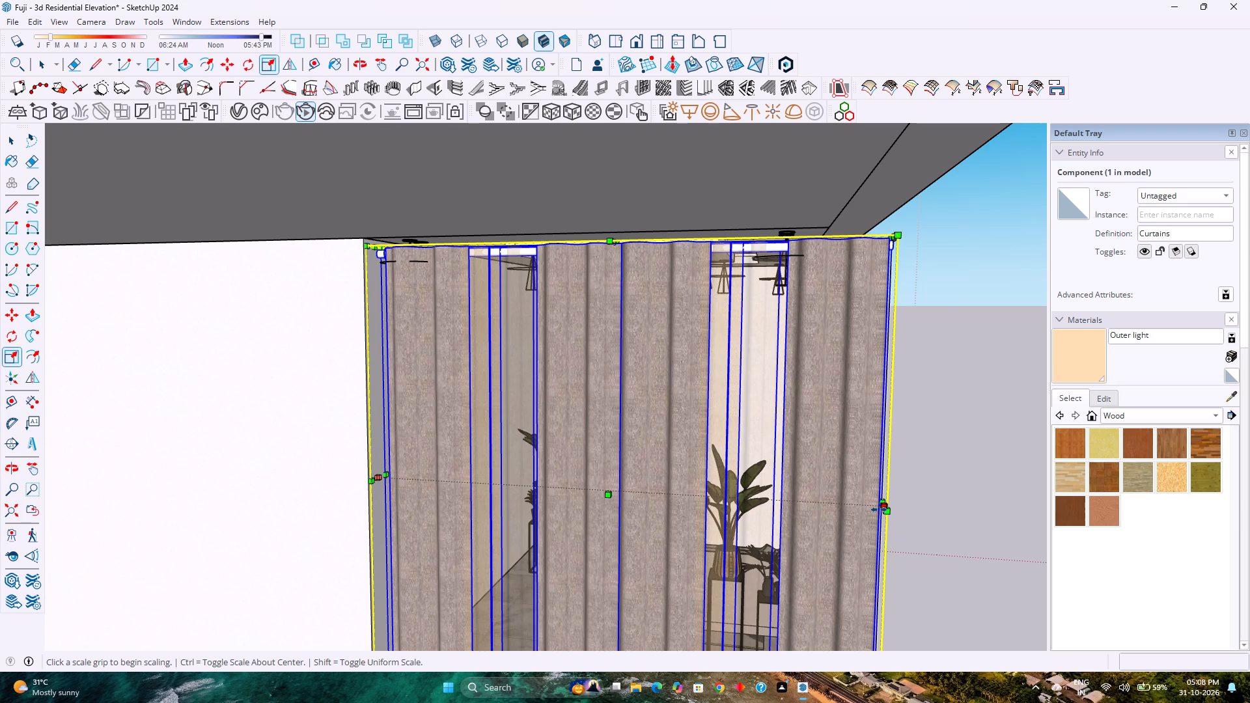
left_click(879, 510)
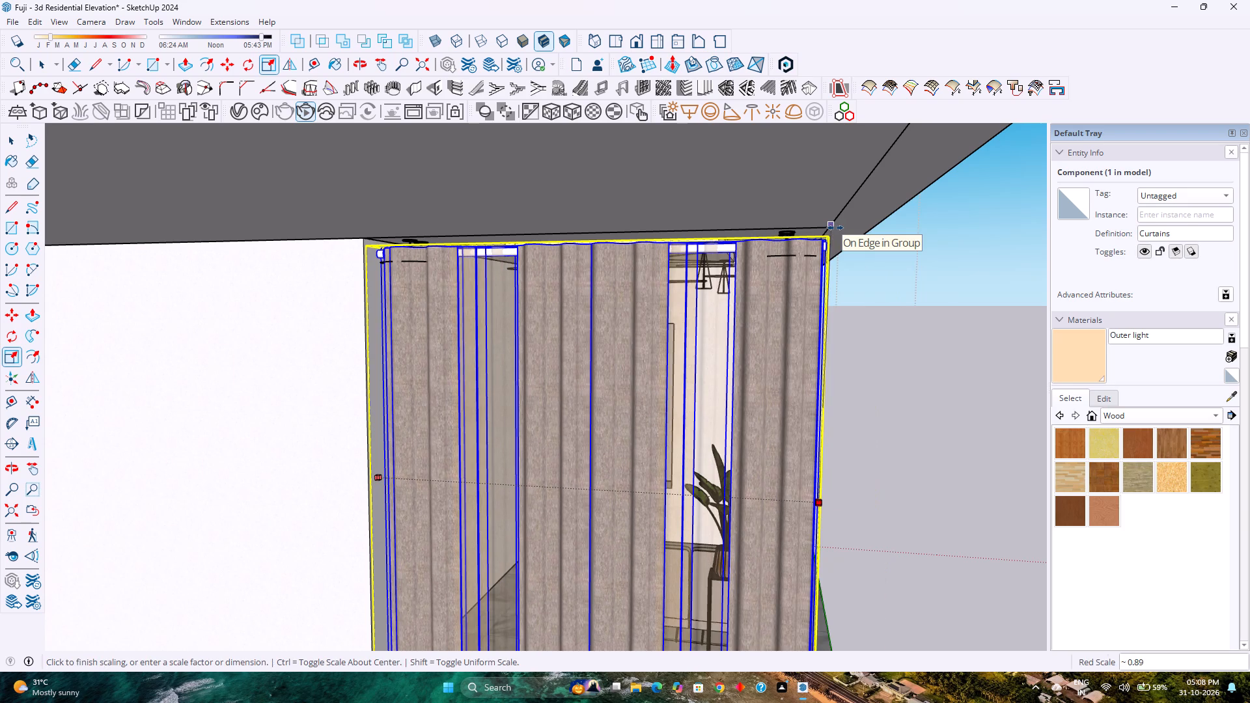
left_click(835, 228)
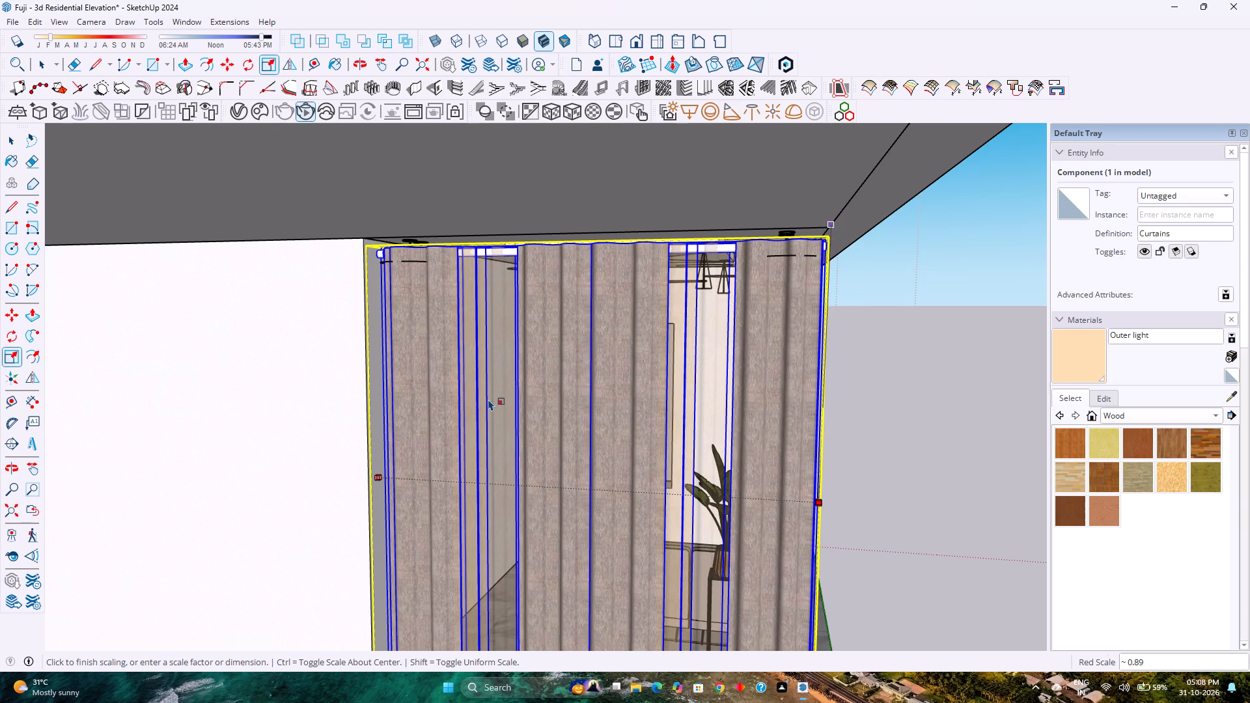
key("space")
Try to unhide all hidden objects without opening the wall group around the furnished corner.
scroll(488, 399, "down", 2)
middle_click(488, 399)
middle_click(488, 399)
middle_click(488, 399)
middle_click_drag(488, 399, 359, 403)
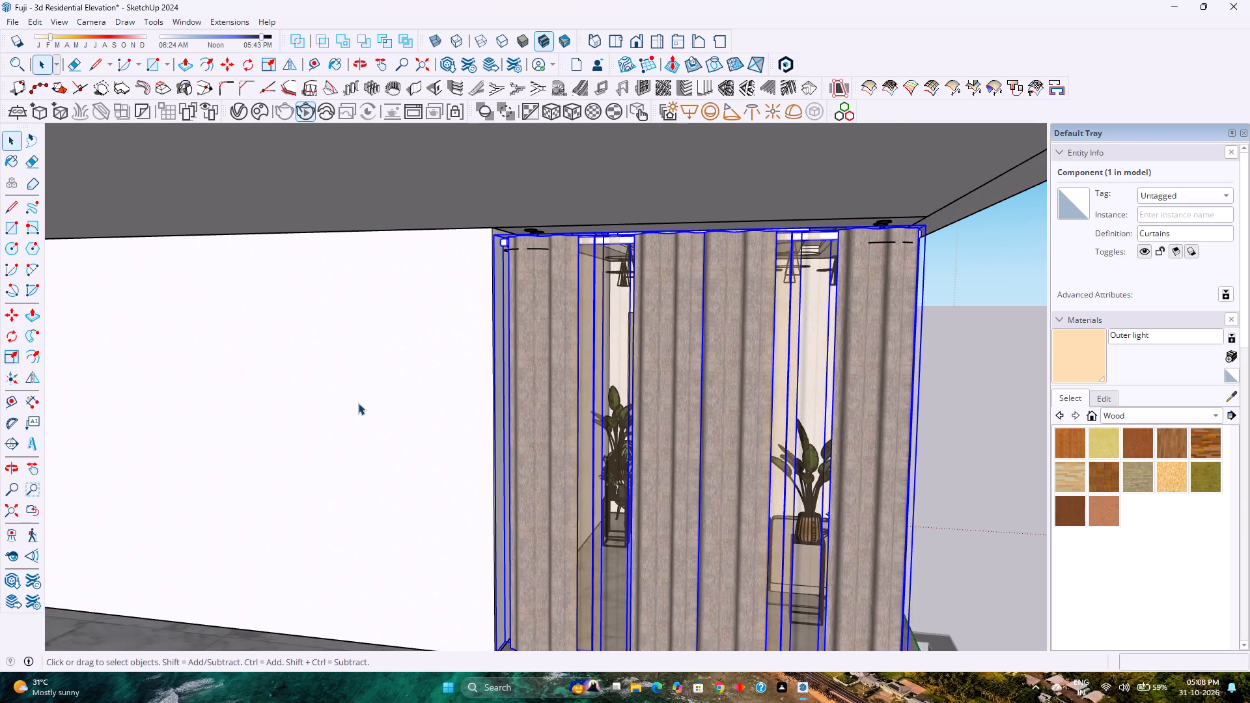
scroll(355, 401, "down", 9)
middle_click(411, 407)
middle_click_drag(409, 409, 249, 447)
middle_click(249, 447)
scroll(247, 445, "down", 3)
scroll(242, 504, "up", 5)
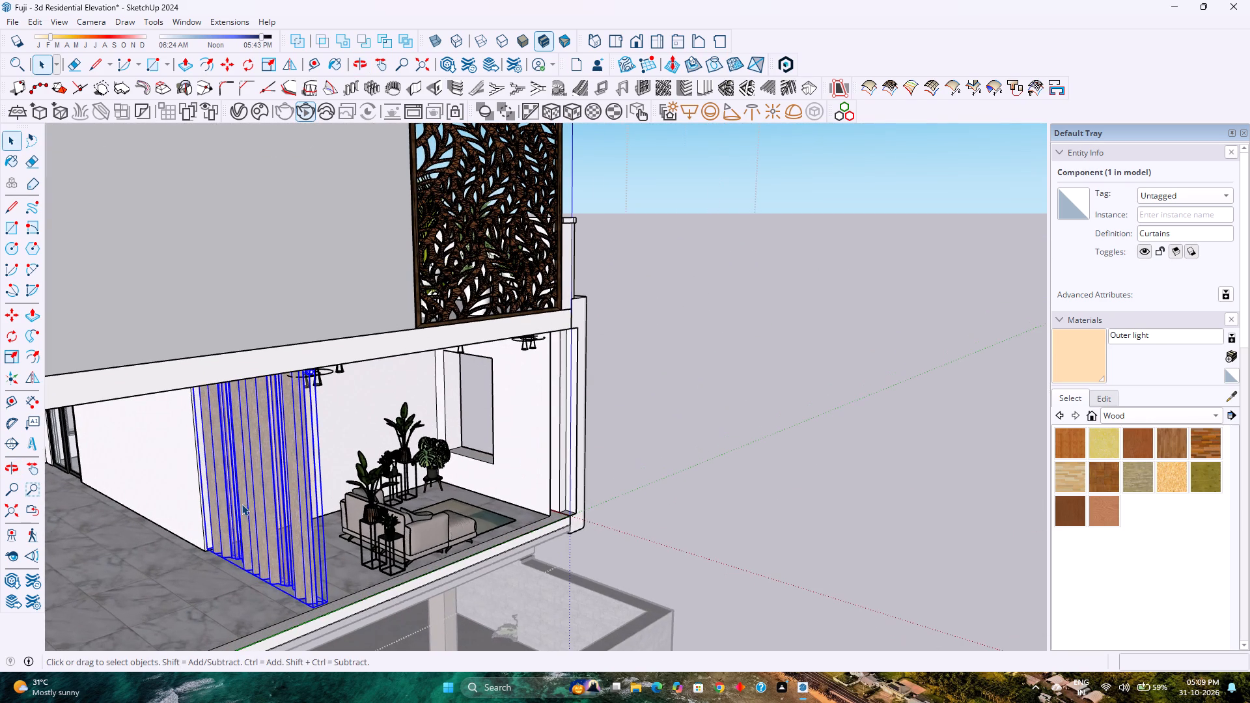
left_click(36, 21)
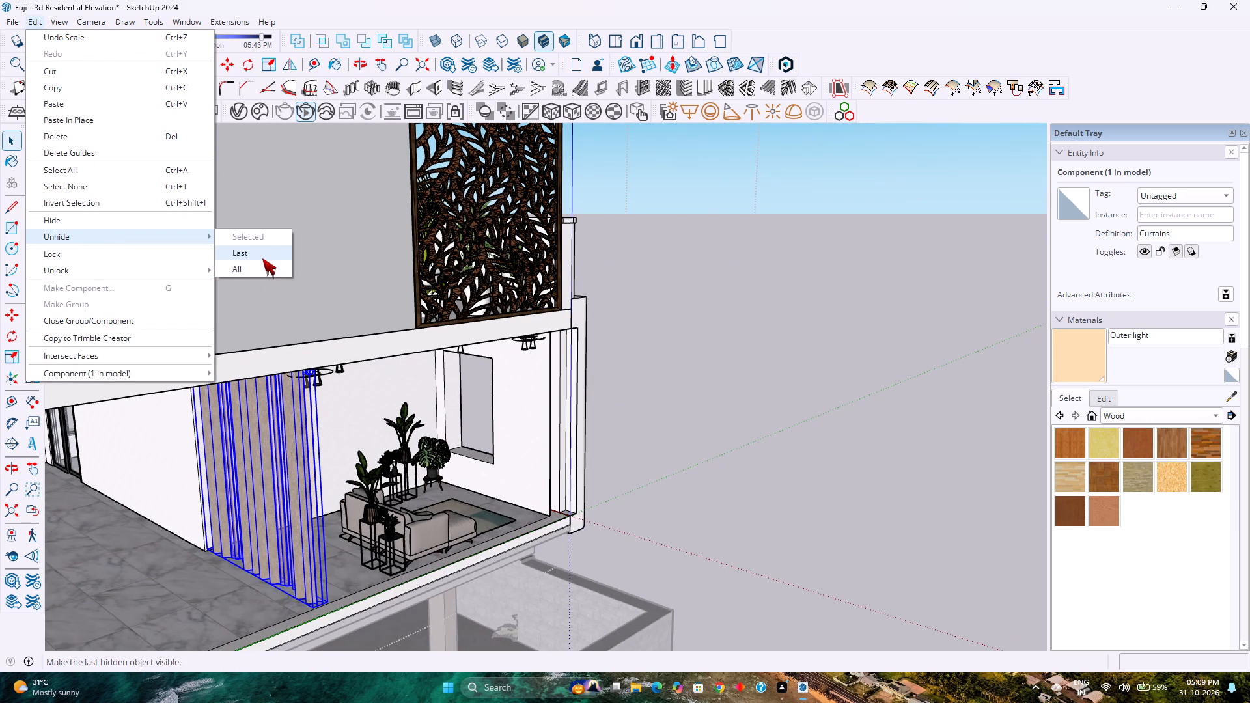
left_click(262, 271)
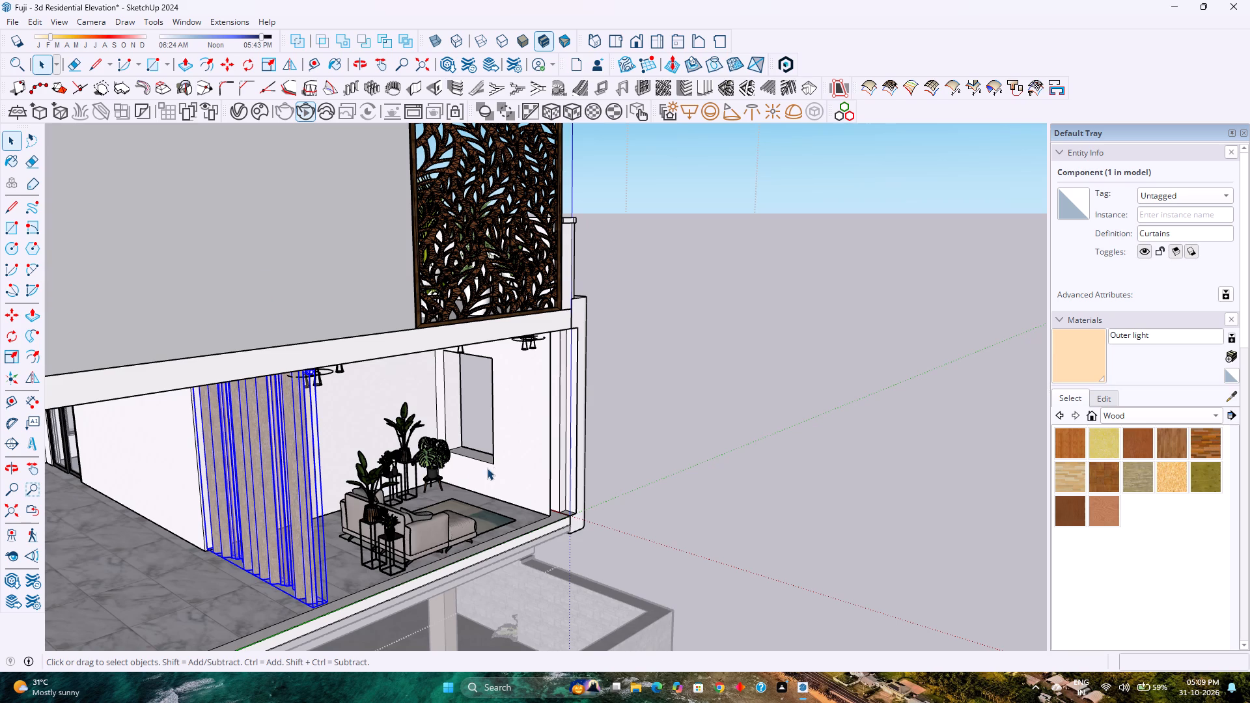
Open the wall group around the furnished corner, unhide its hidden side wall, and leave the group.
triple_click(514, 452)
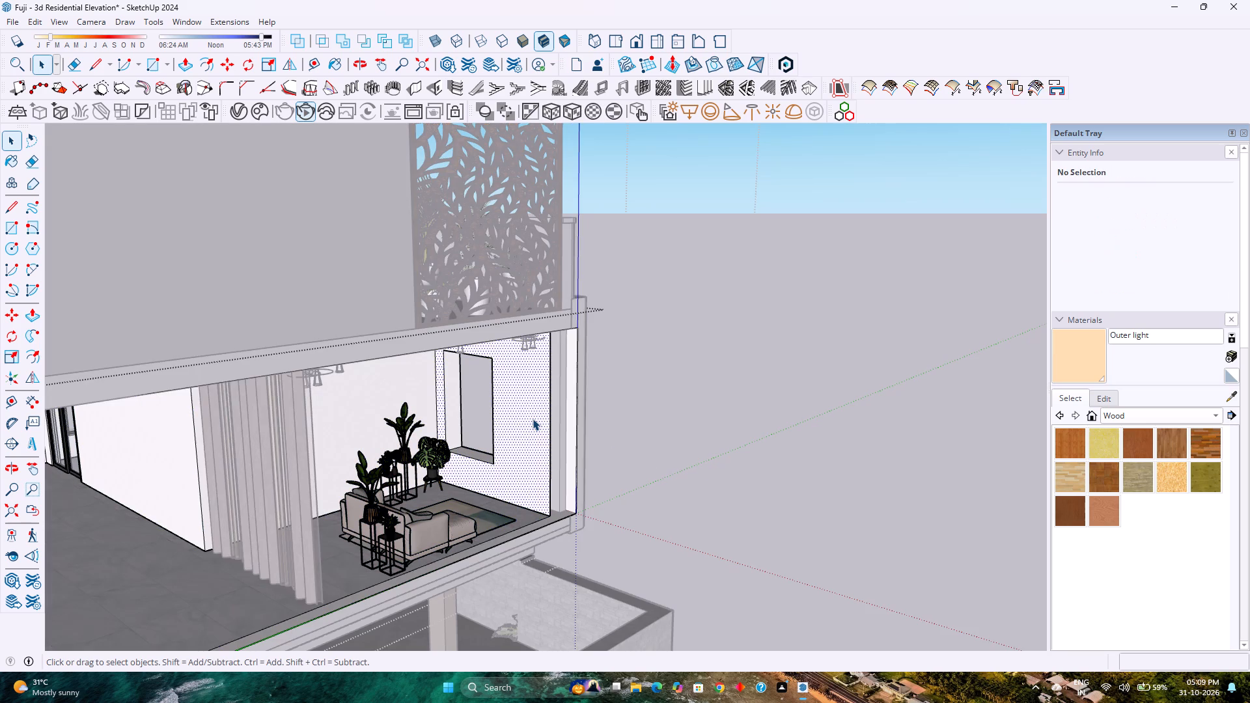
left_click(35, 20)
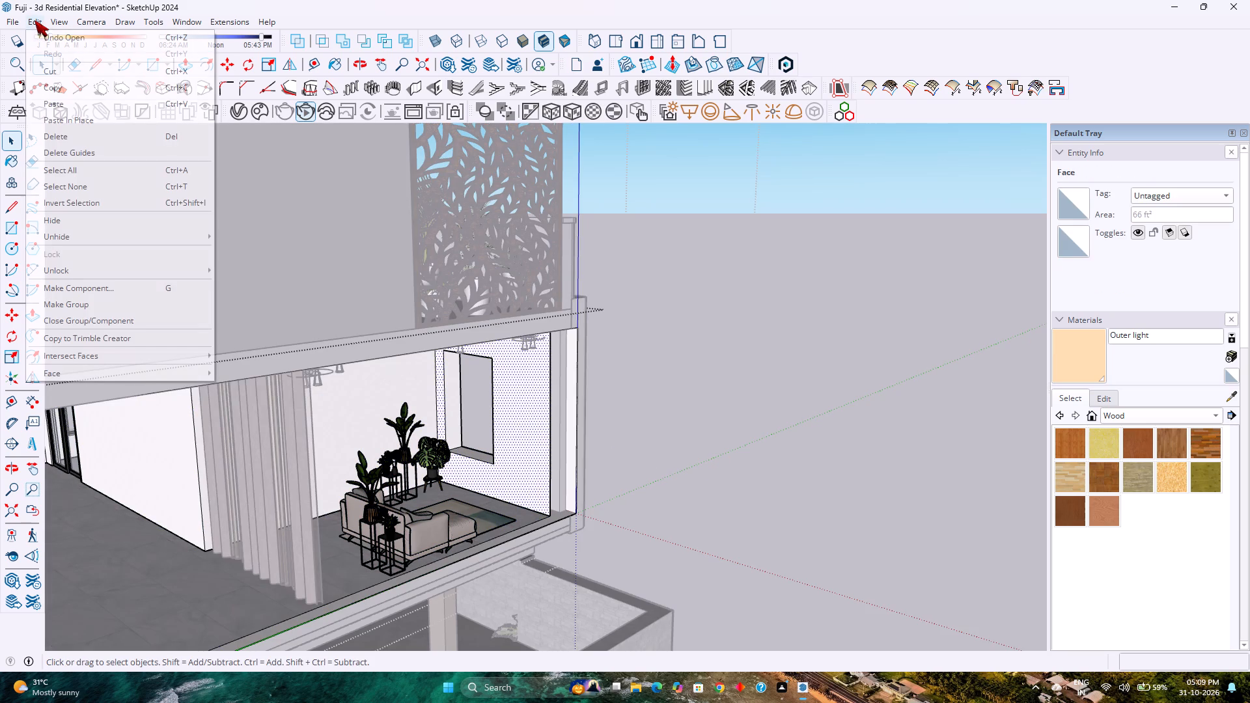
left_click(271, 265)
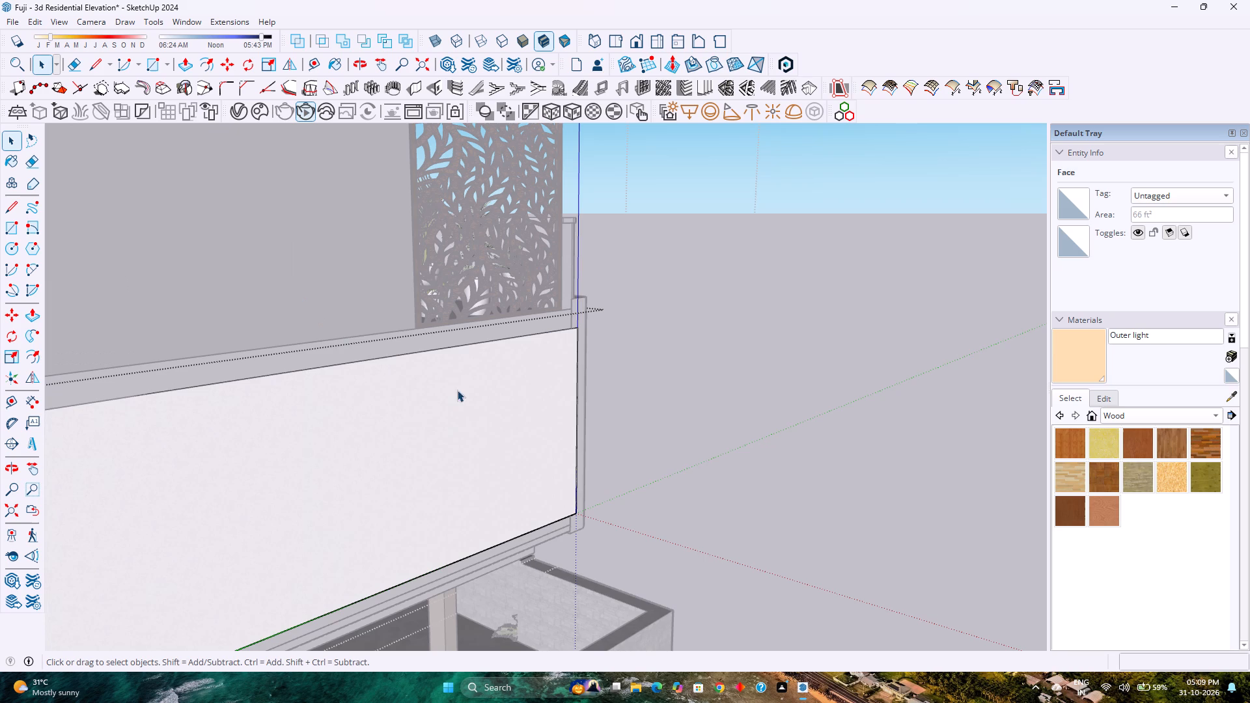
left_click(750, 413)
Set the standard front view, leave the open building group, and frame the whole front elevation.
scroll(751, 409, "down", 13)
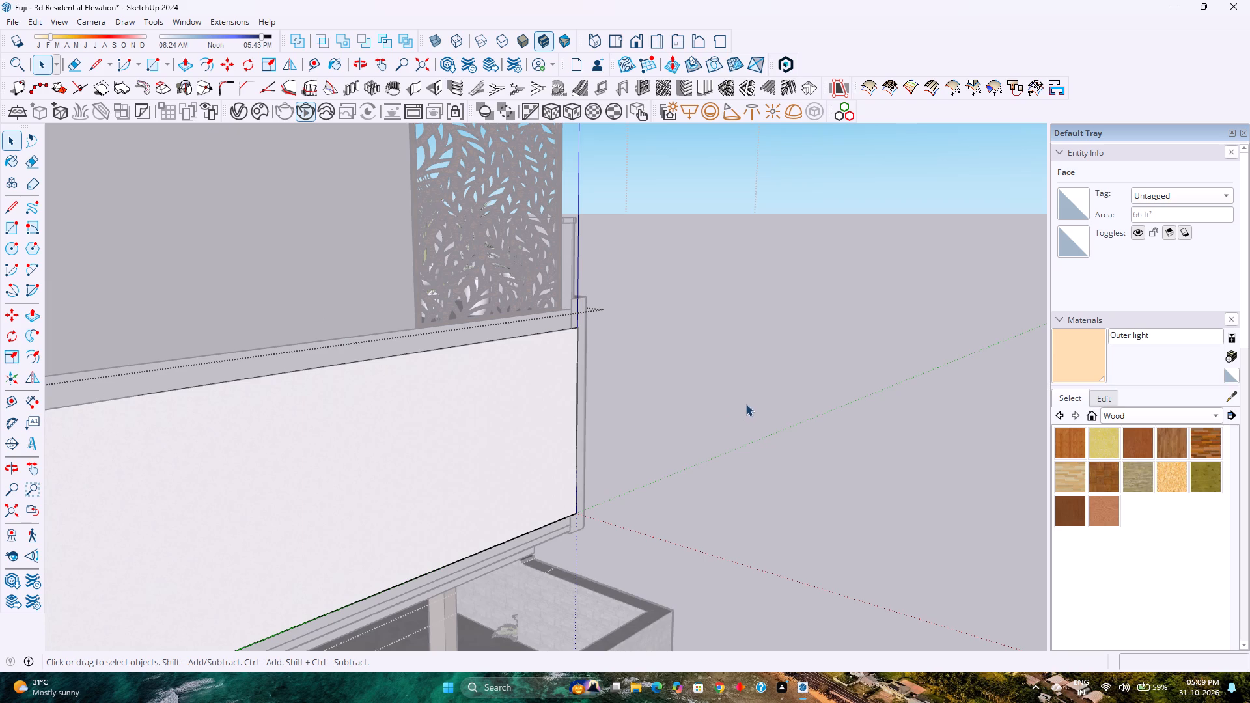
scroll(746, 404, "down", 8)
scroll(740, 400, "up", 1)
scroll(740, 400, "down", 6)
middle_click(740, 401)
middle_click_drag(740, 402, 358, 472)
middle_click(358, 472)
scroll(459, 391, "down", 3)
left_click(635, 44)
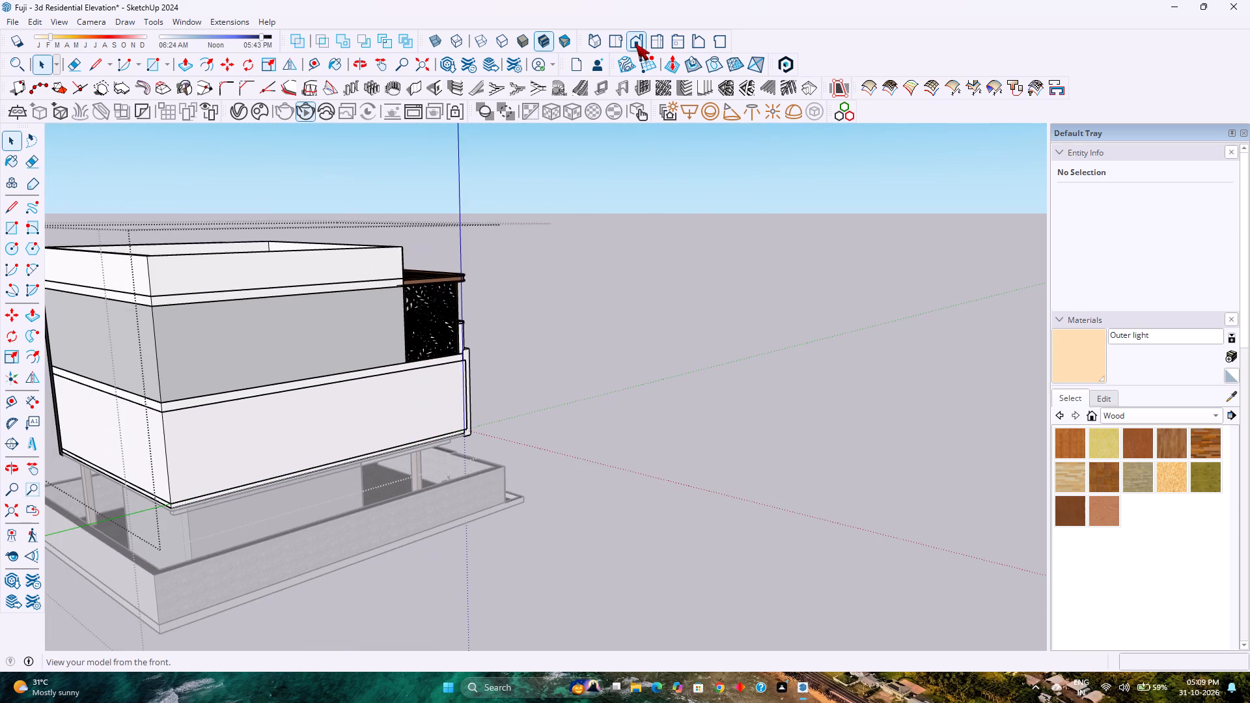
left_click(730, 353)
scroll(661, 360, "up", 3)
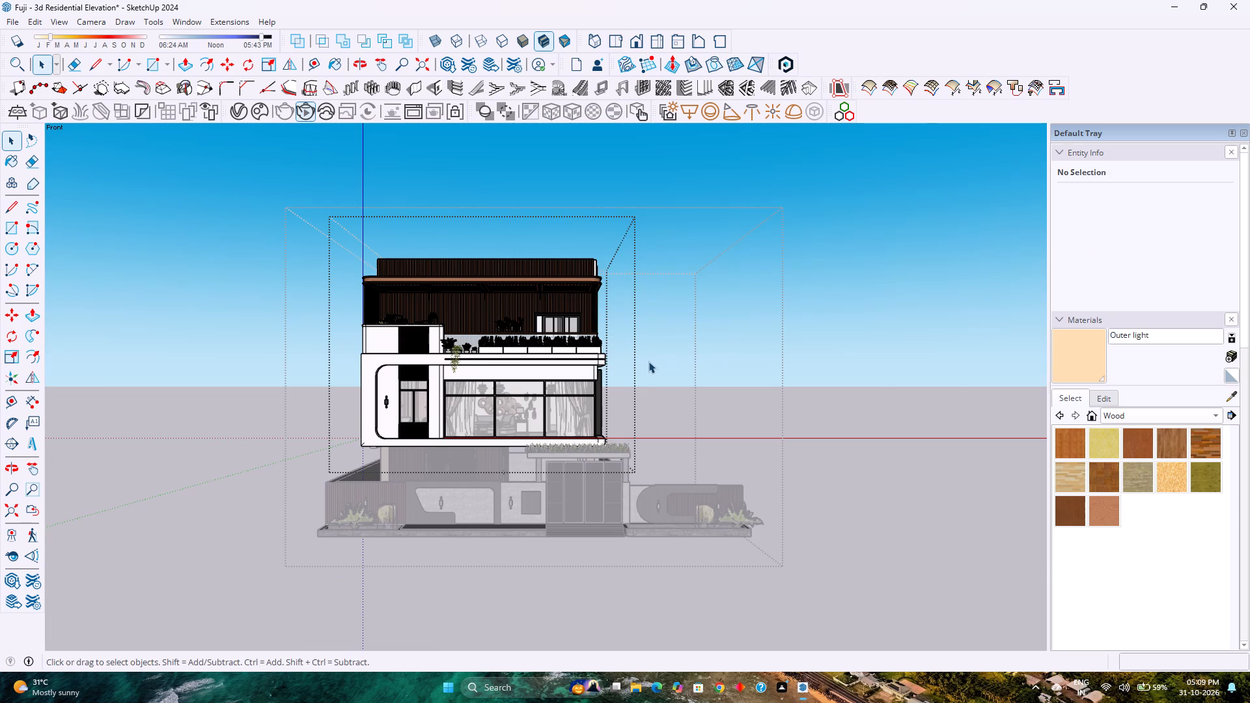
scroll(602, 372, "up", 3)
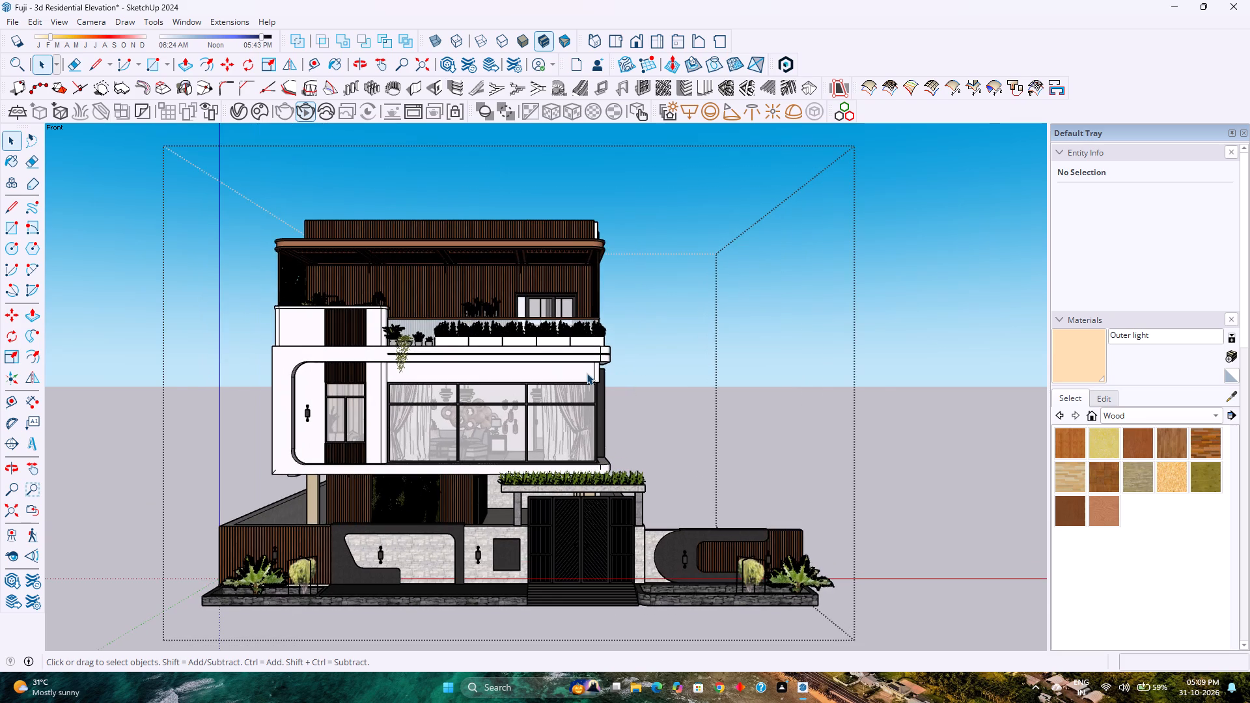
scroll(587, 373, "up", 2)
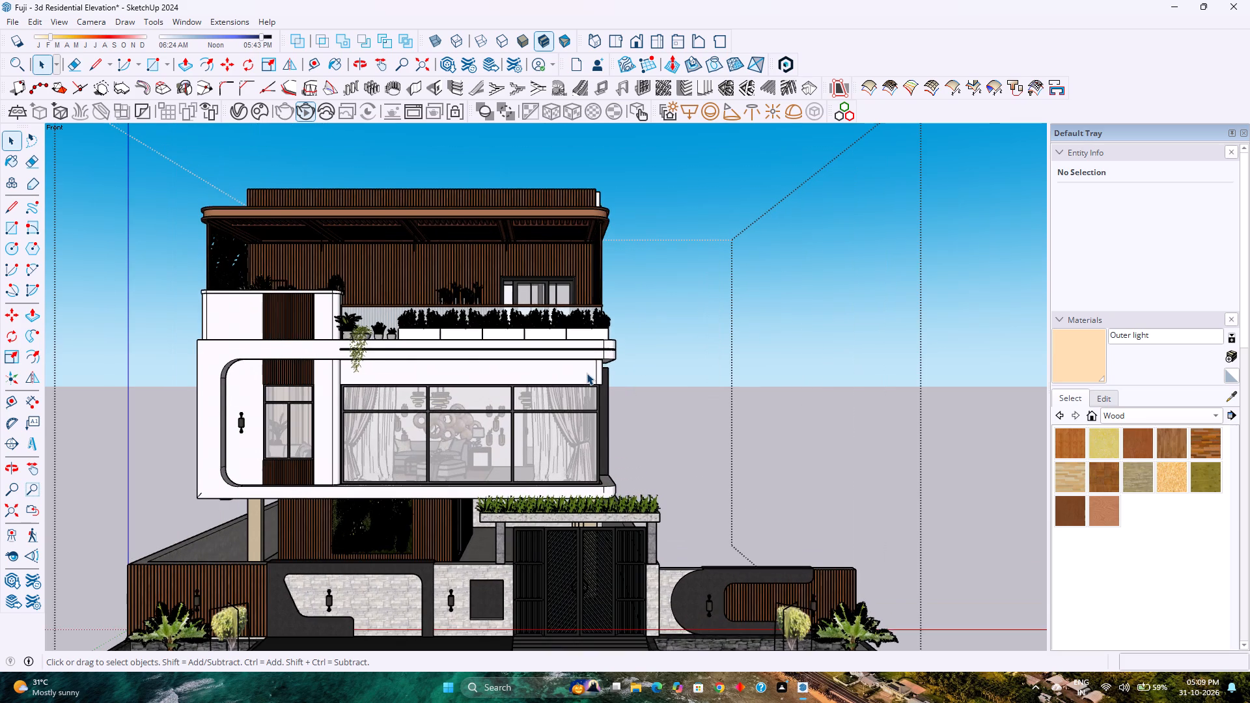
scroll(587, 373, "down", 1)
middle_click_drag(586, 373, 630, 364, "shift")
scroll(630, 364, "up", 1)
middle_click_drag(574, 380, 613, 355, "shift")
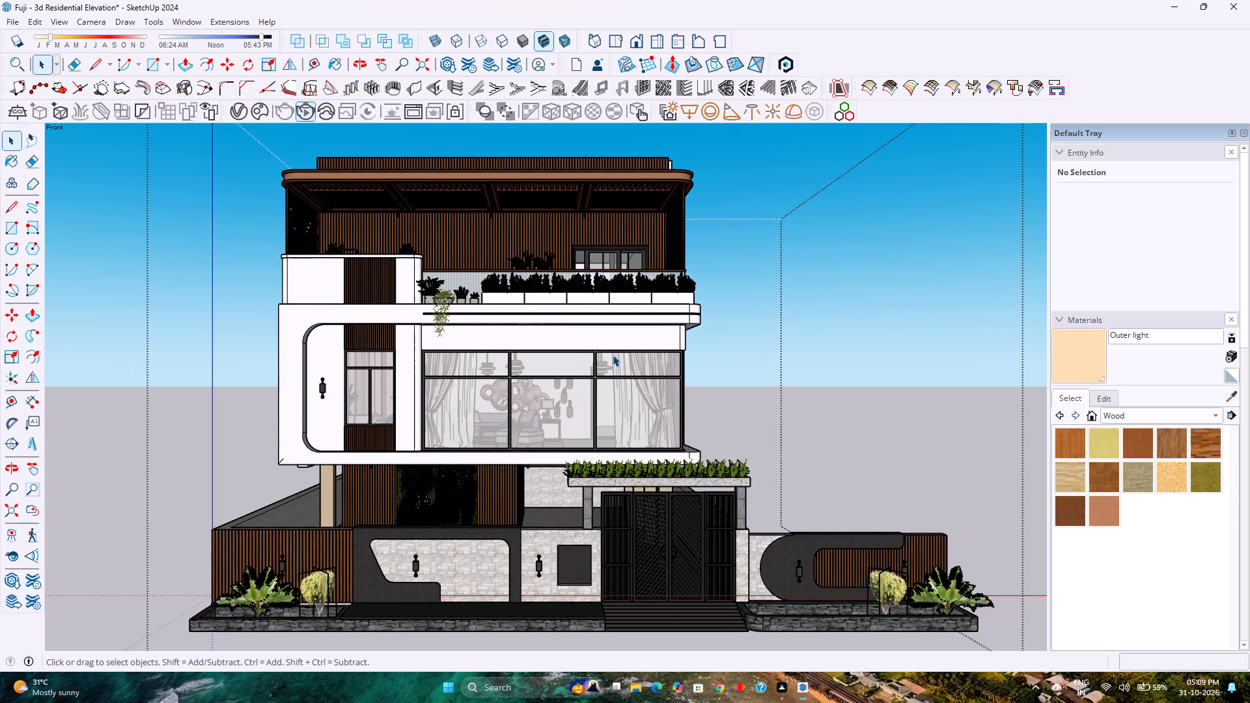
scroll(613, 355, "up", 1)
middle_click_drag(613, 355, 613, 353, "shift")
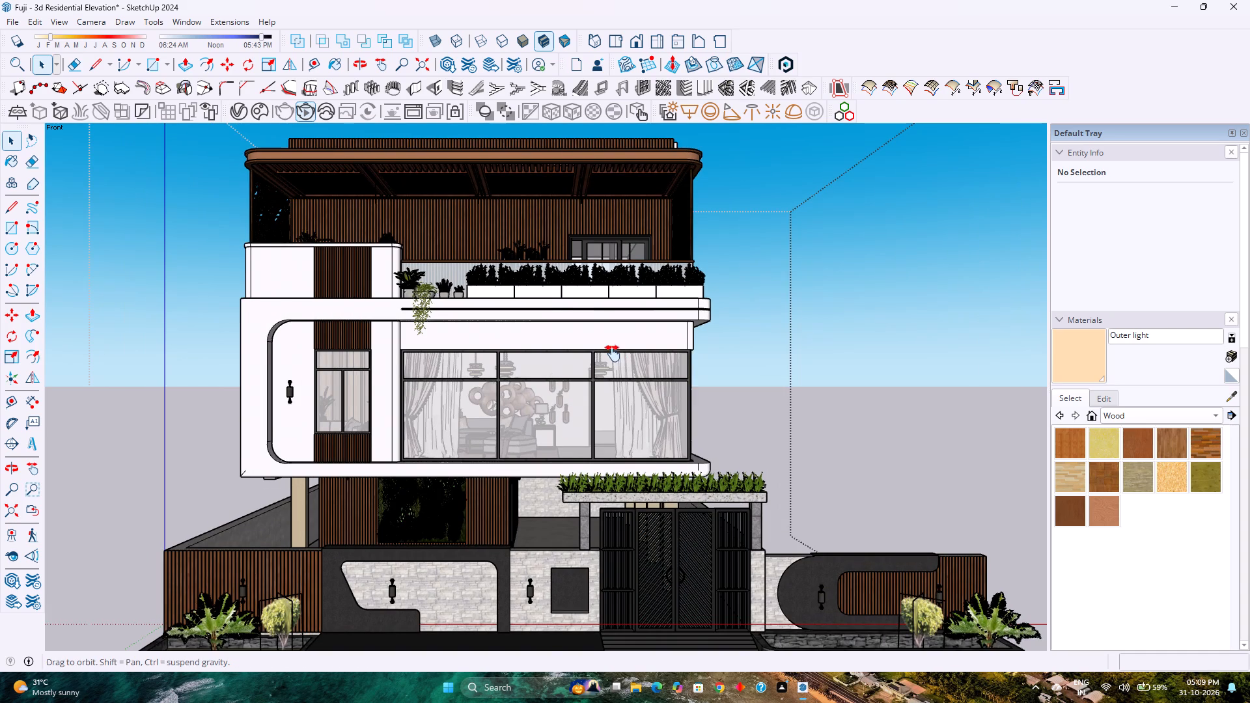
middle_click_drag(613, 353, 613, 342, "shift")
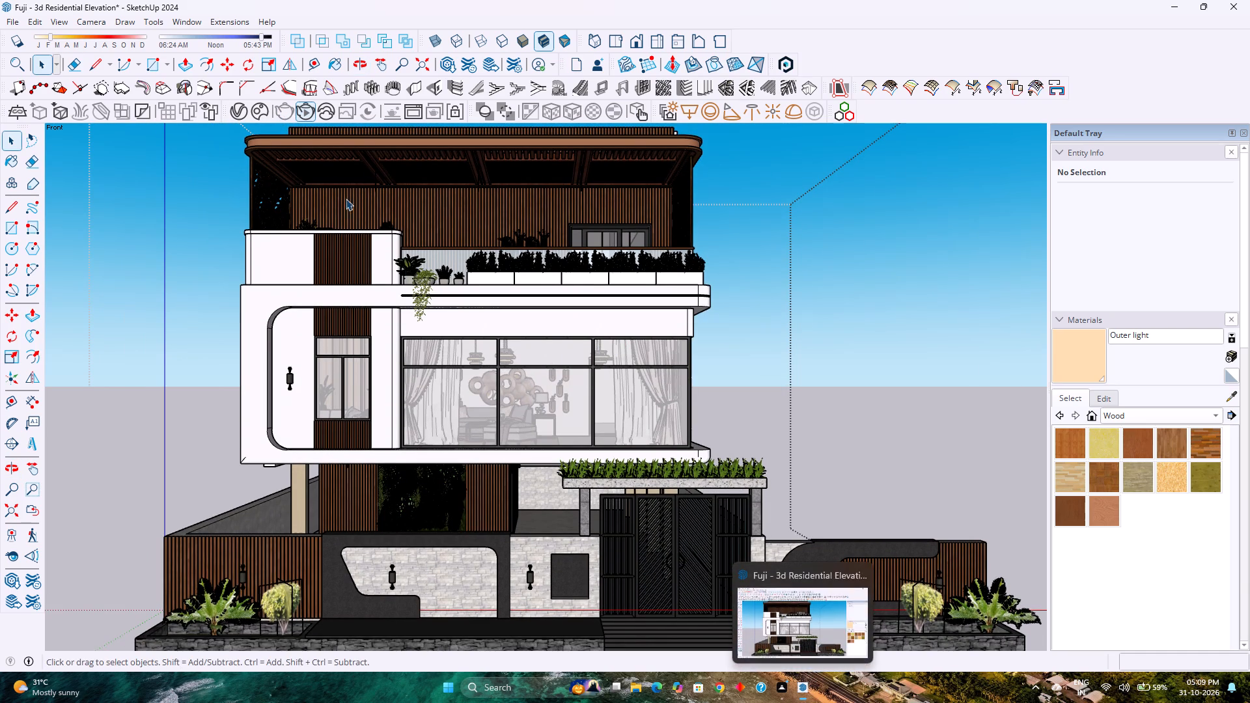
Start a V-Ray interactive render of the front elevation.
left_click(309, 107)
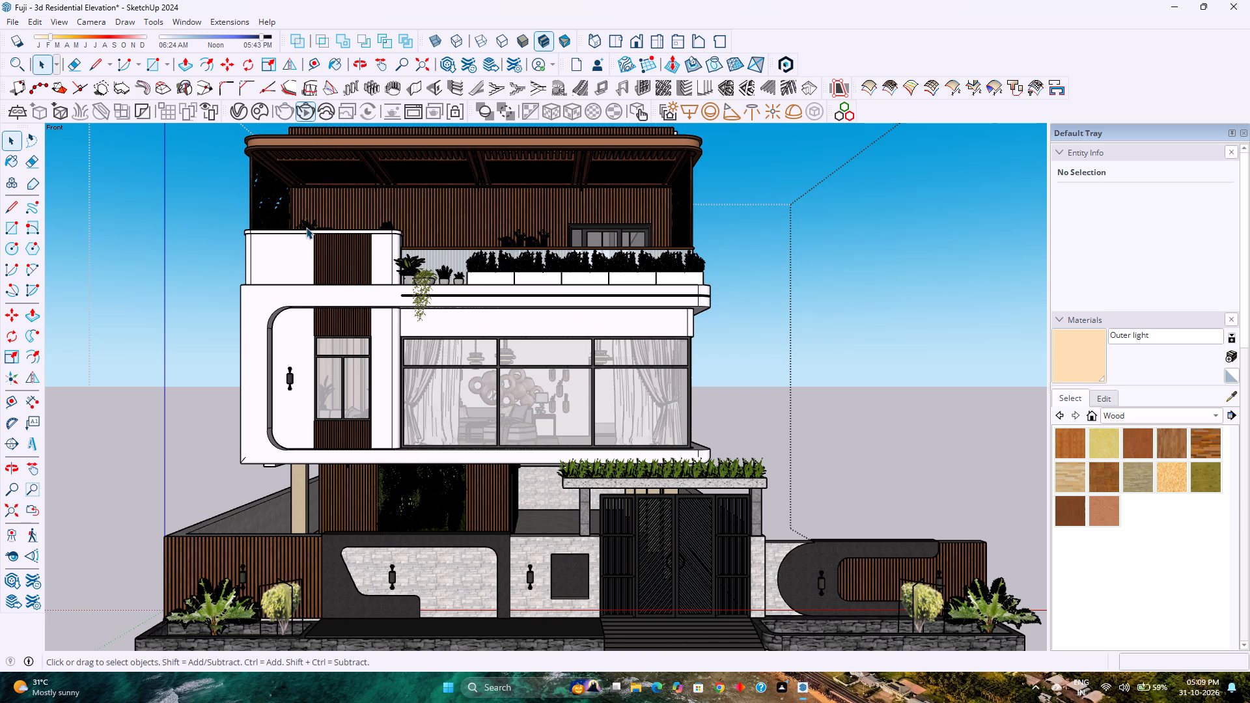
left_click(305, 109)
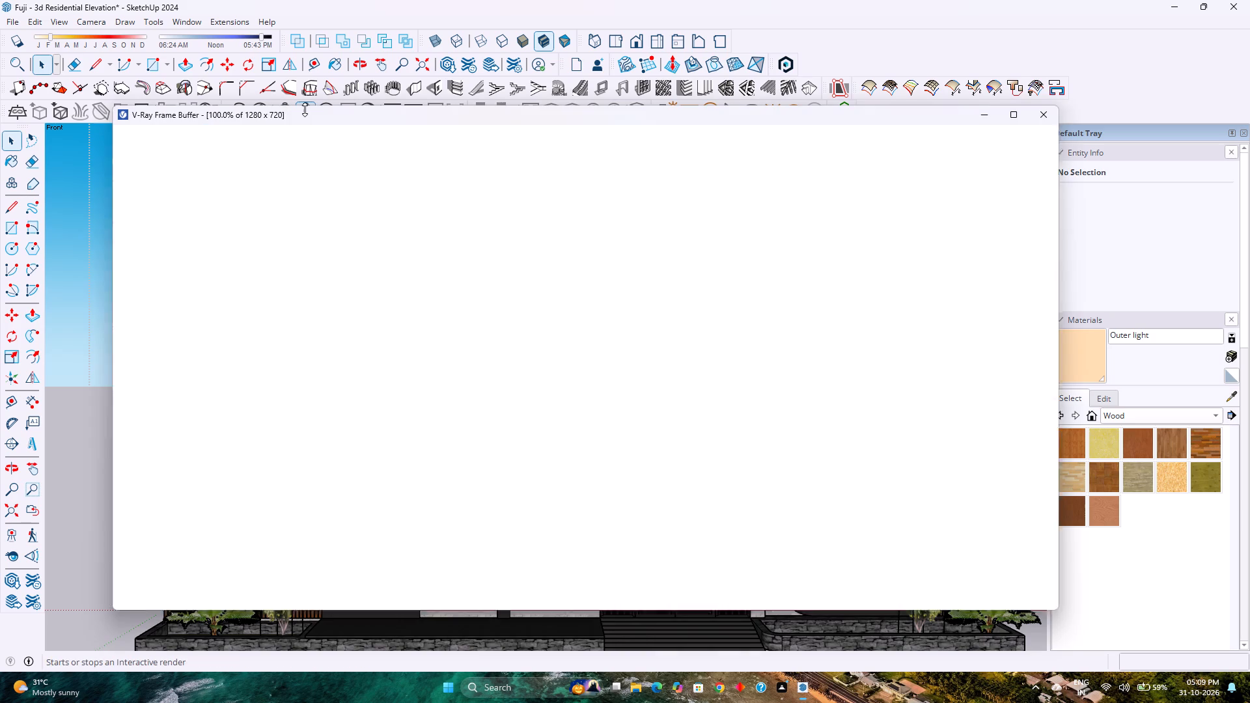
Check the interactive render of the front elevation up close, then start a V-Ray production render of the same view.
scroll(621, 353, "down", 1)
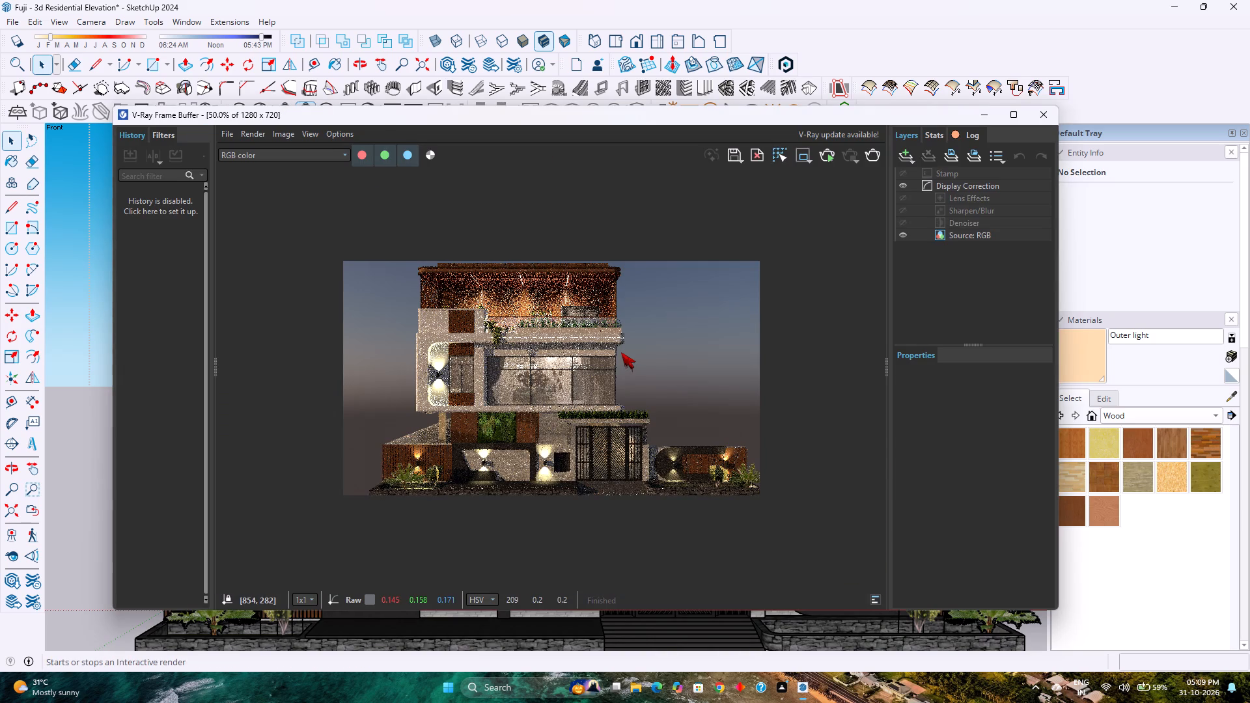
scroll(620, 352, "up", 1)
scroll(620, 352, "down", 1)
scroll(483, 387, "up", 1)
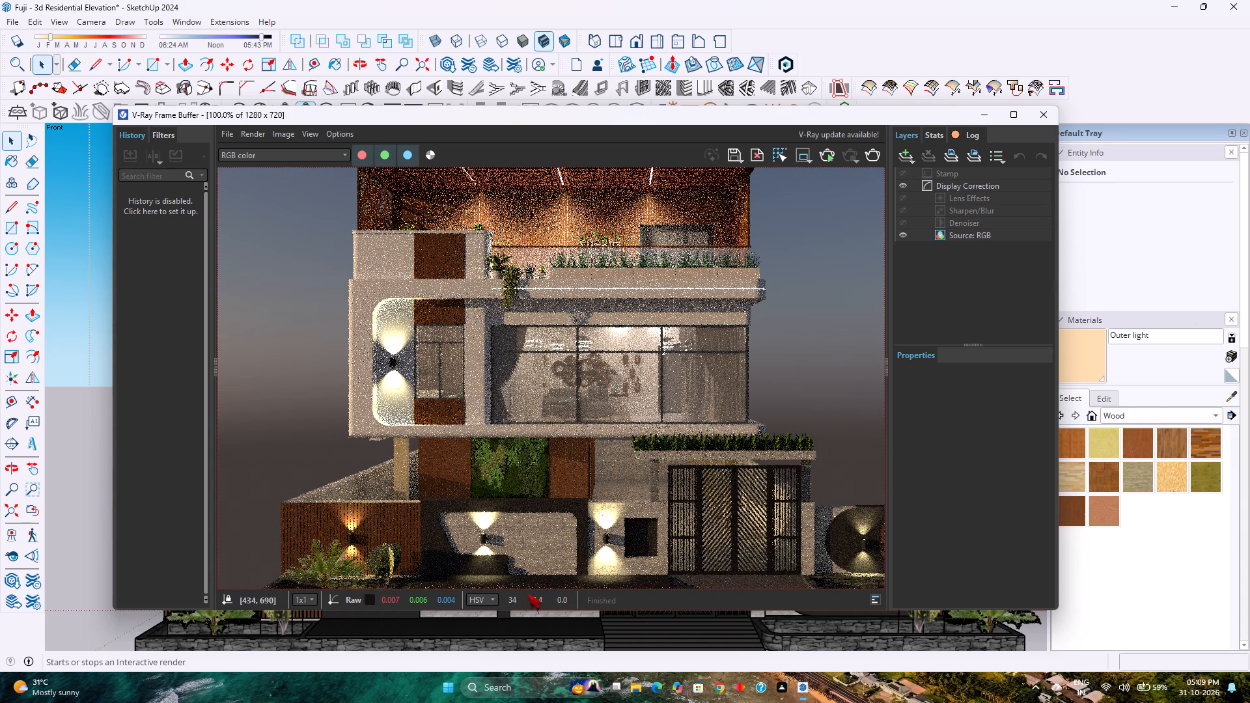
scroll(581, 464, "down", 1)
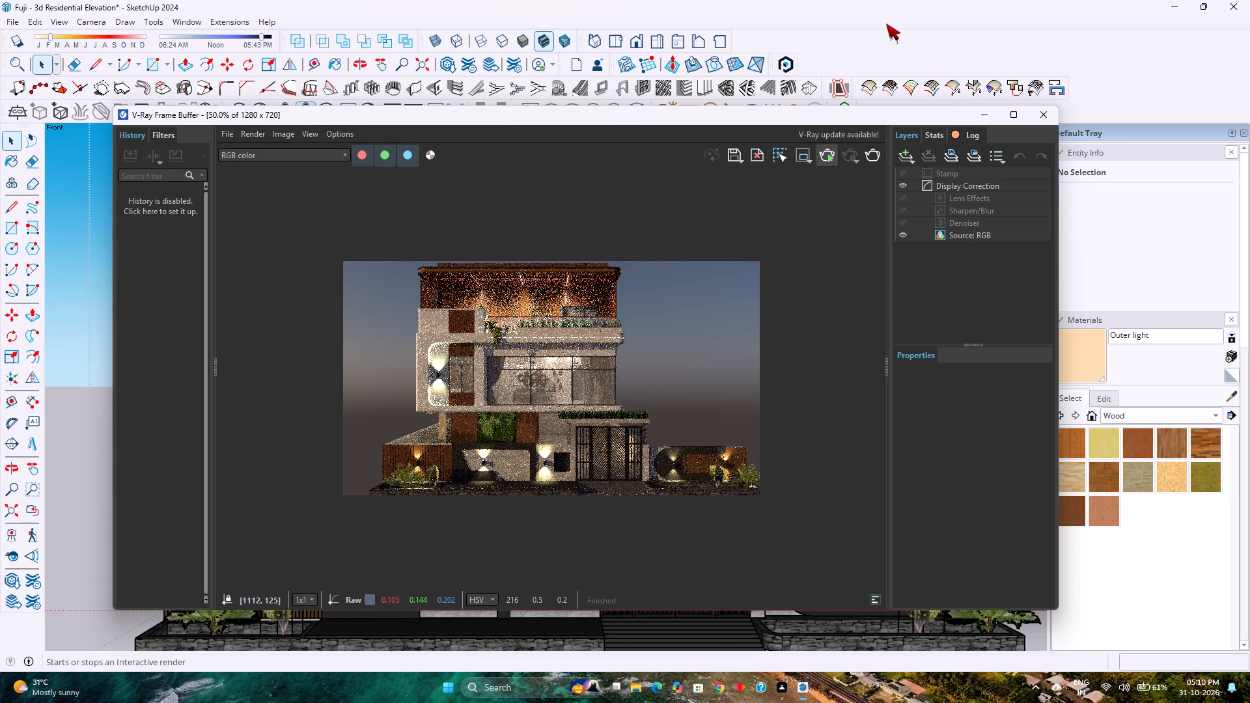
left_click(829, 161)
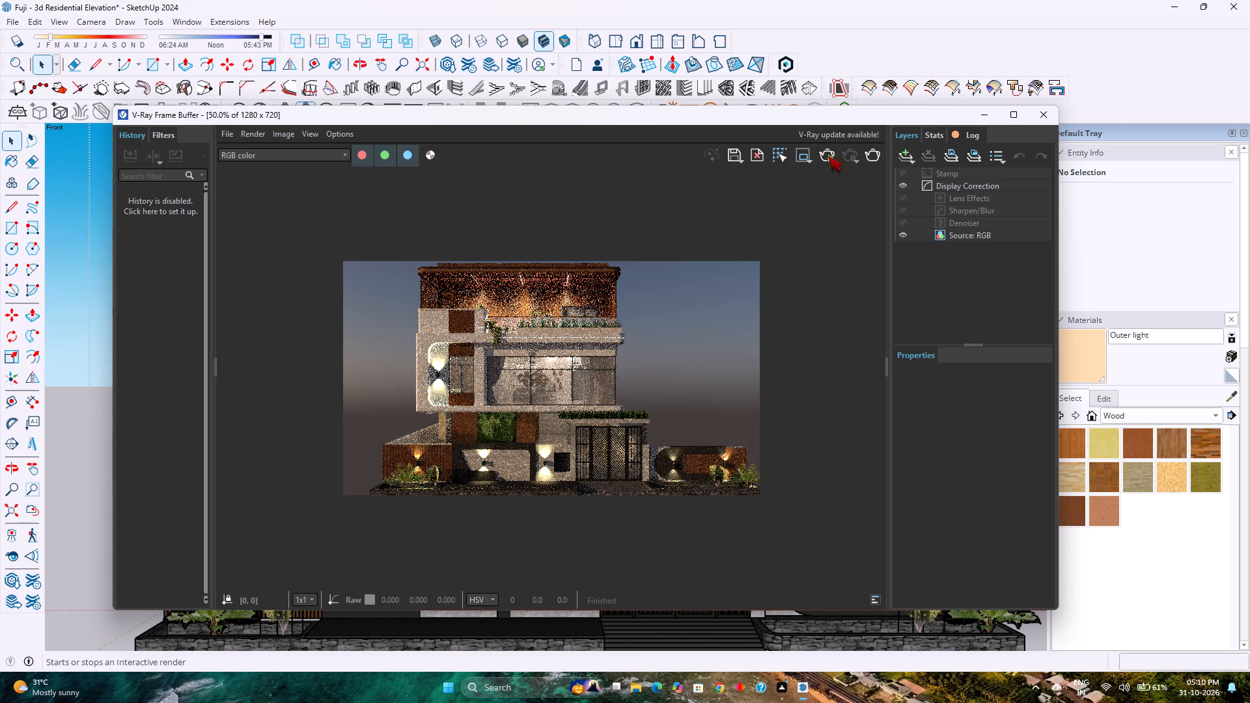
left_click(876, 158)
Inspect the production render up close, examining the narrow curtained window, wall lights, living room glazing, terrace and entrance gate.
scroll(613, 321, "down", 1)
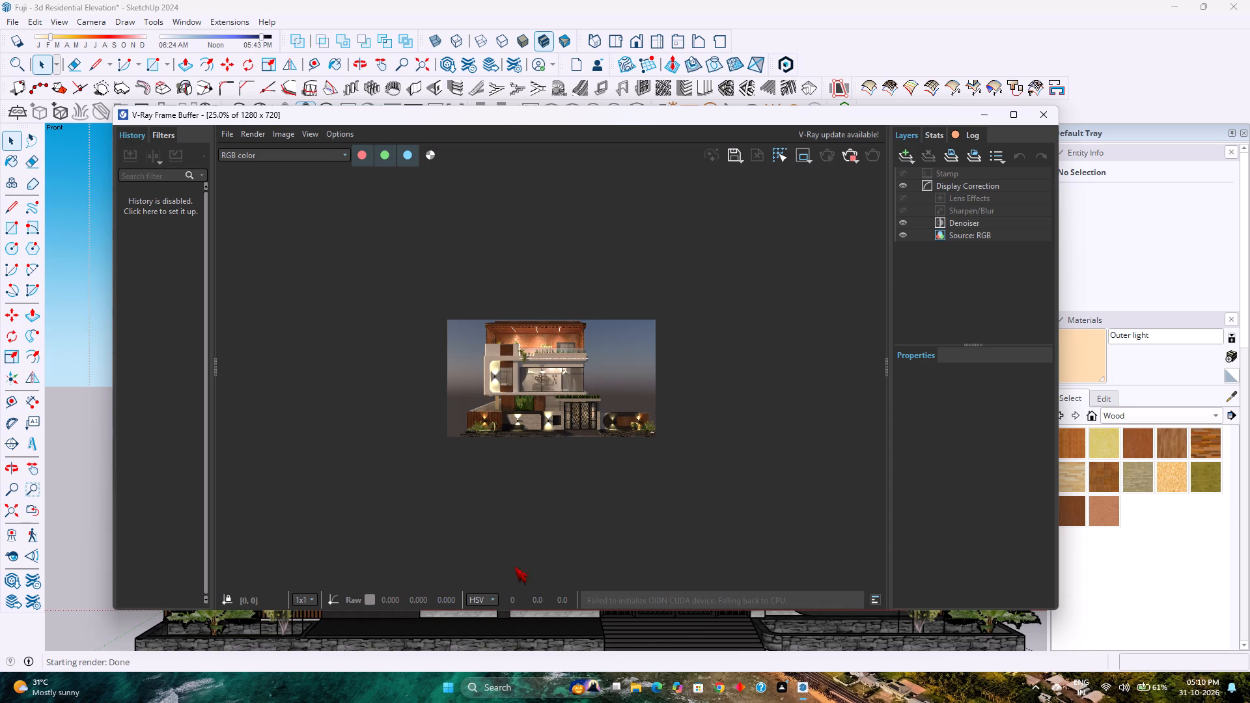
scroll(513, 426, "up", 3)
scroll(547, 404, "down", 1)
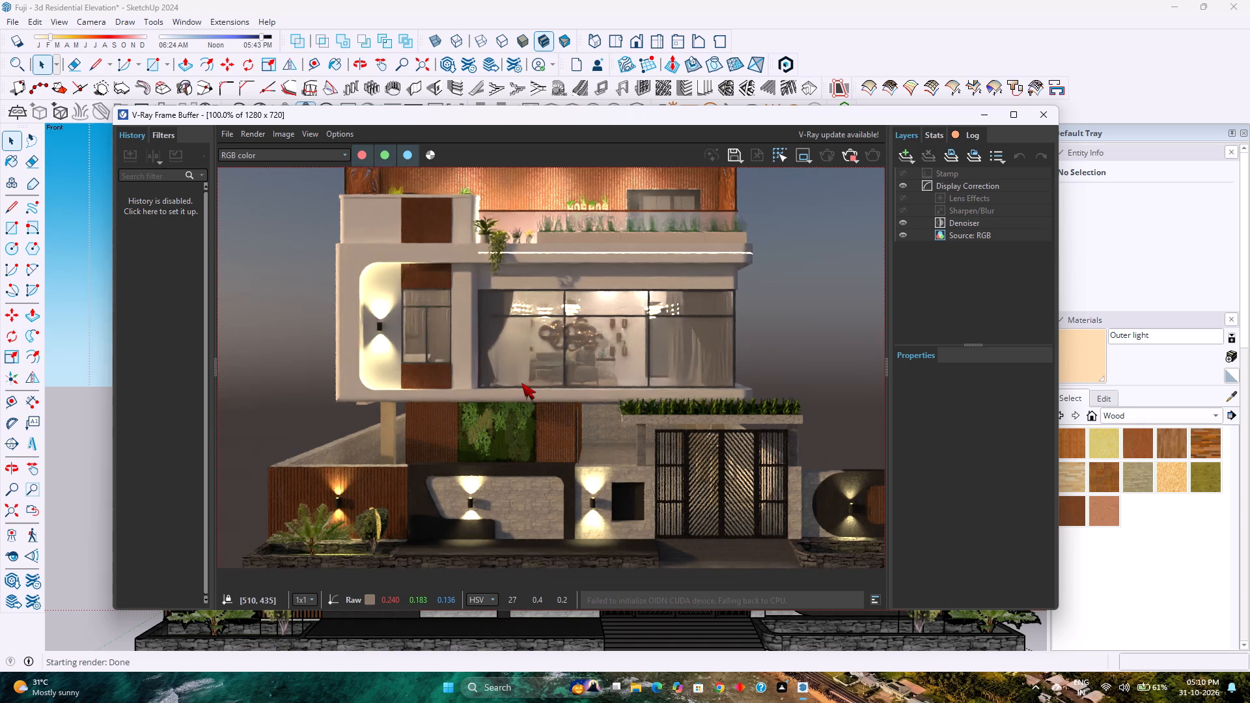
scroll(417, 253, "down", 1)
scroll(424, 296, "up", 1)
scroll(483, 425, "up", 2)
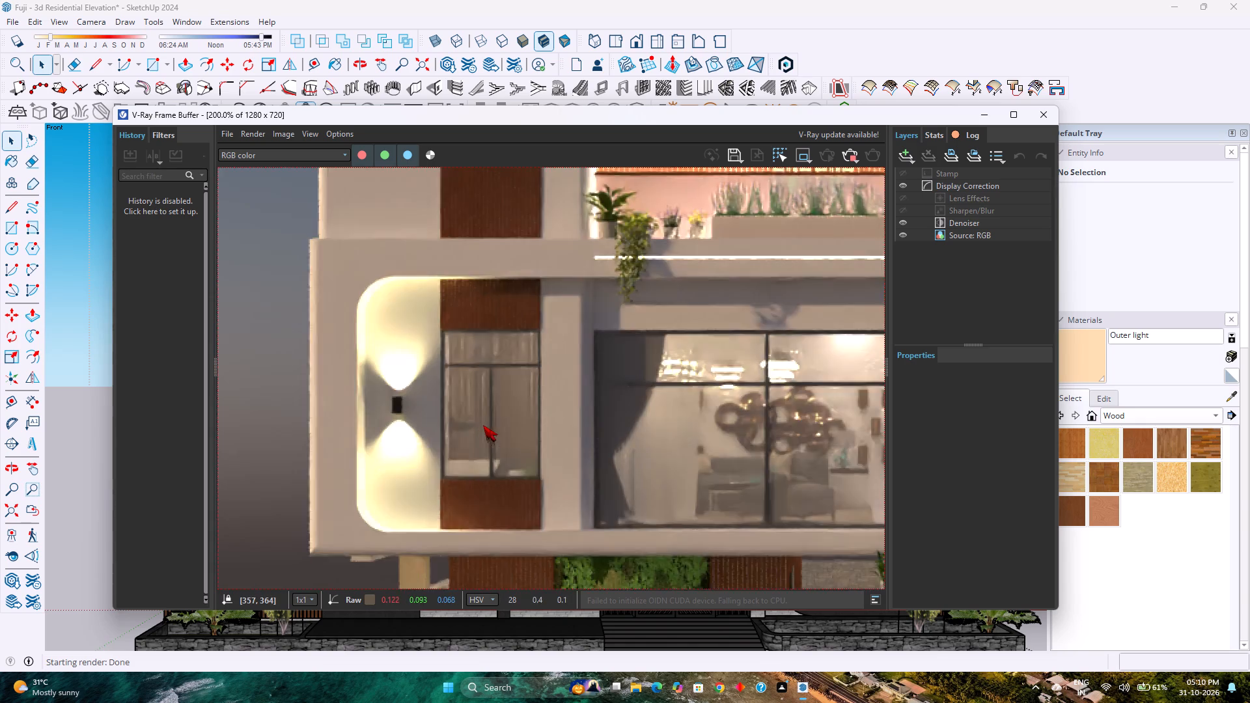
scroll(483, 425, "down", 1)
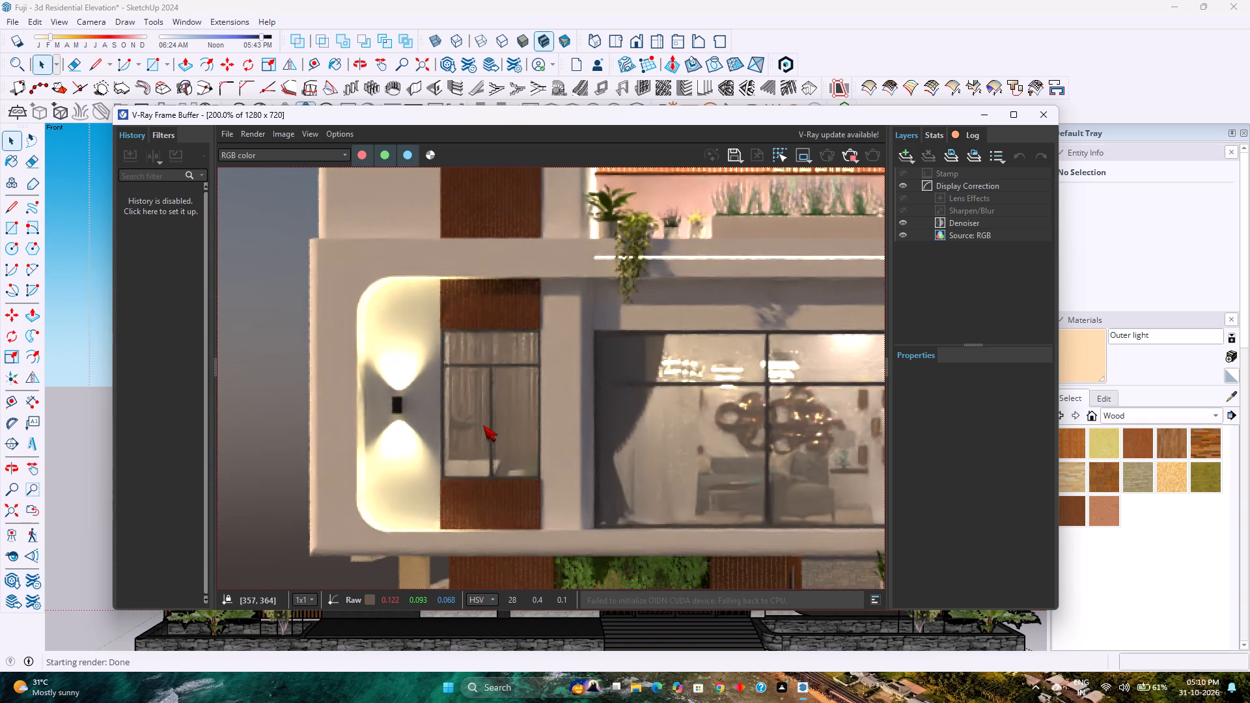
scroll(483, 417, "down", 1)
scroll(488, 434, "up", 2)
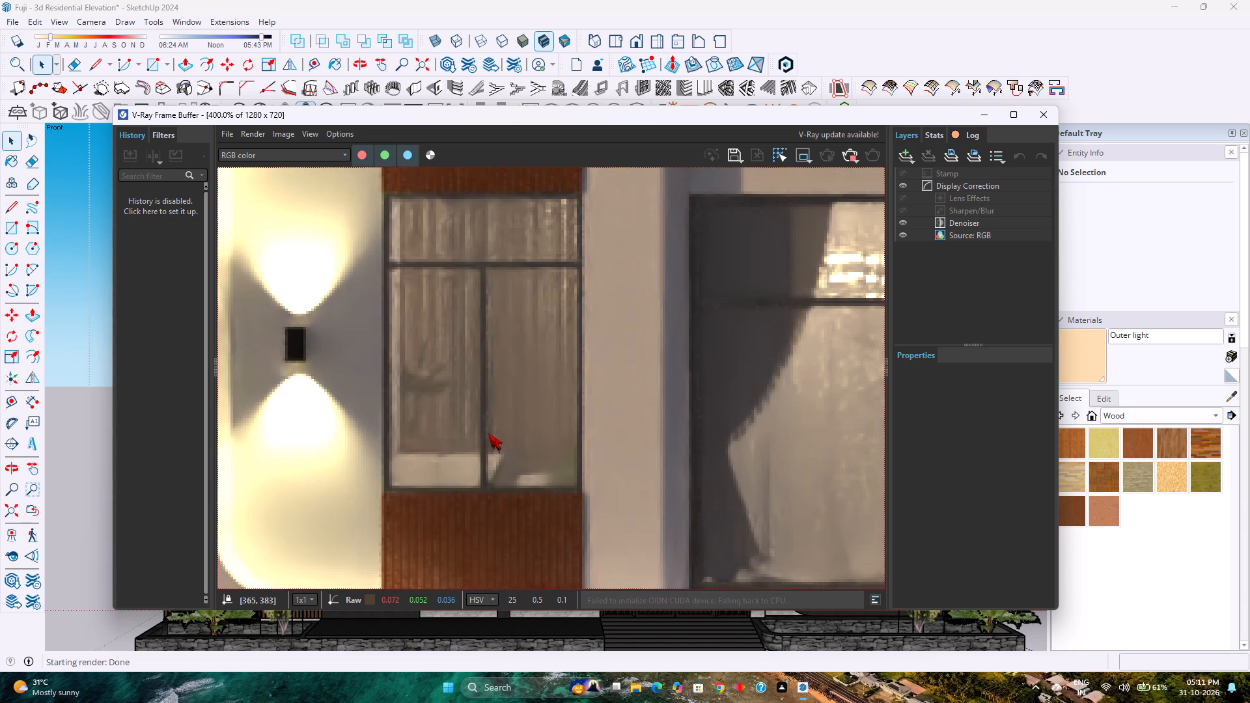
scroll(488, 434, "down", 1)
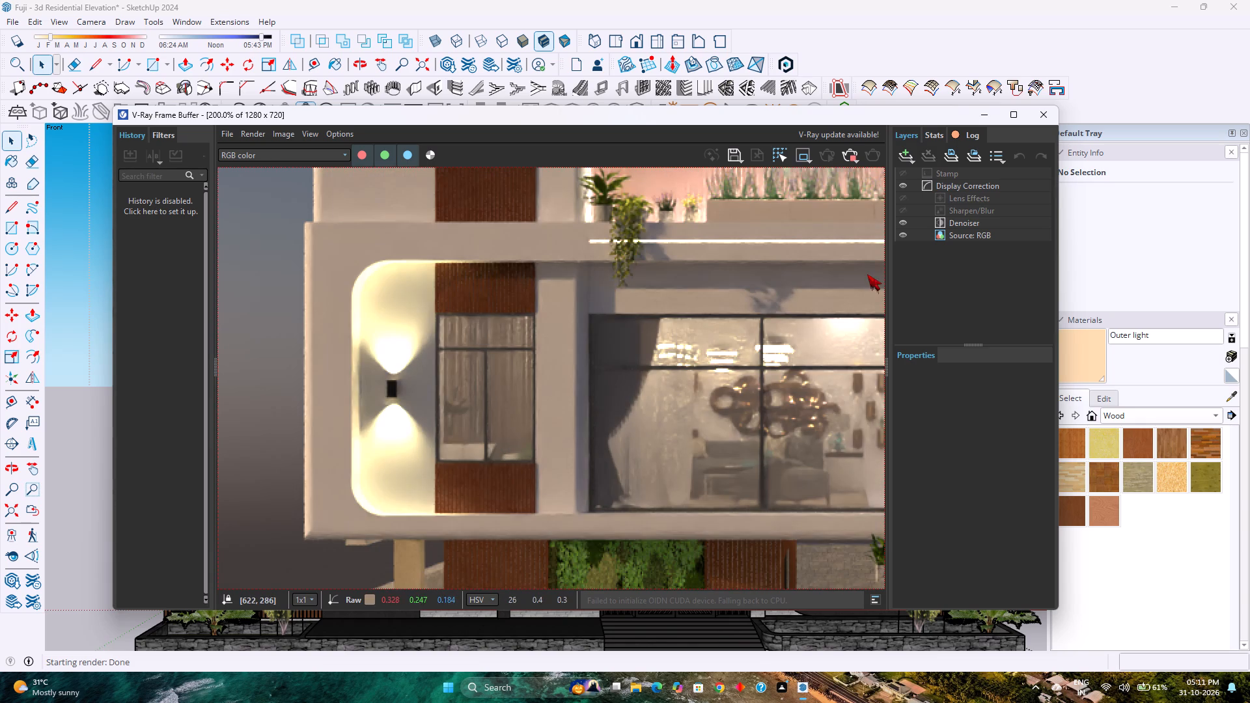
scroll(701, 327, "down", 1)
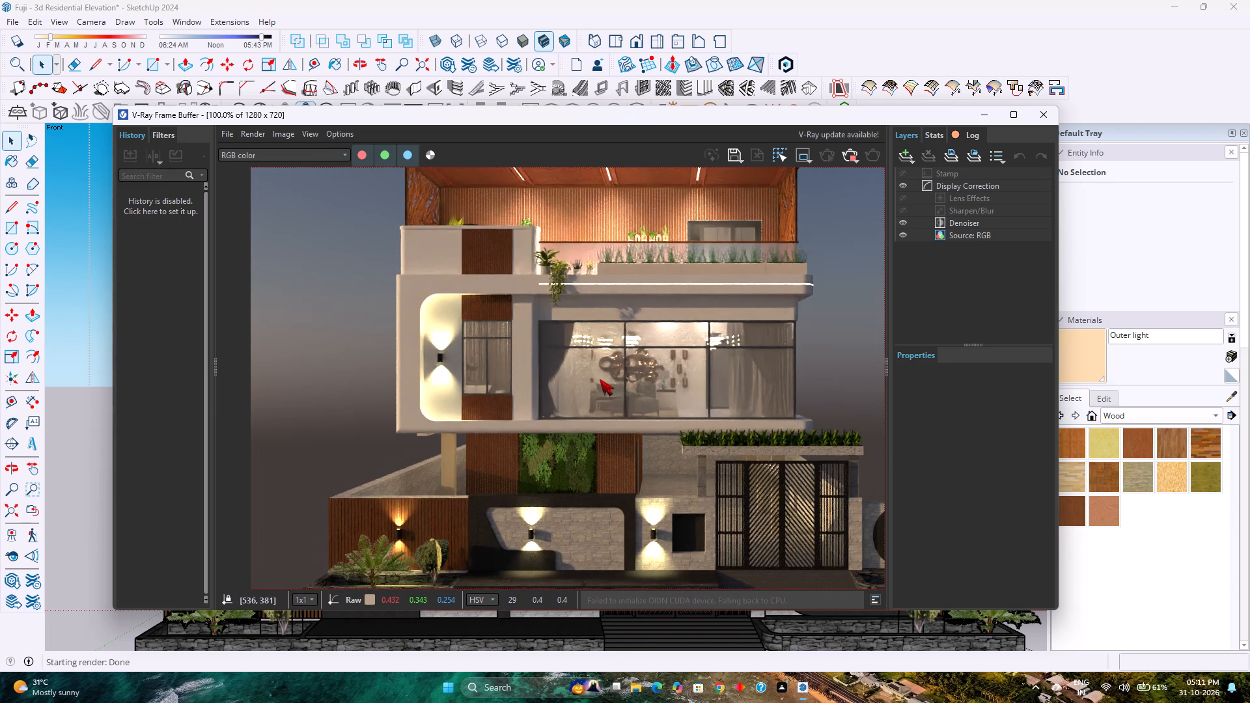
scroll(645, 375, "down", 1)
scroll(663, 369, "up", 1)
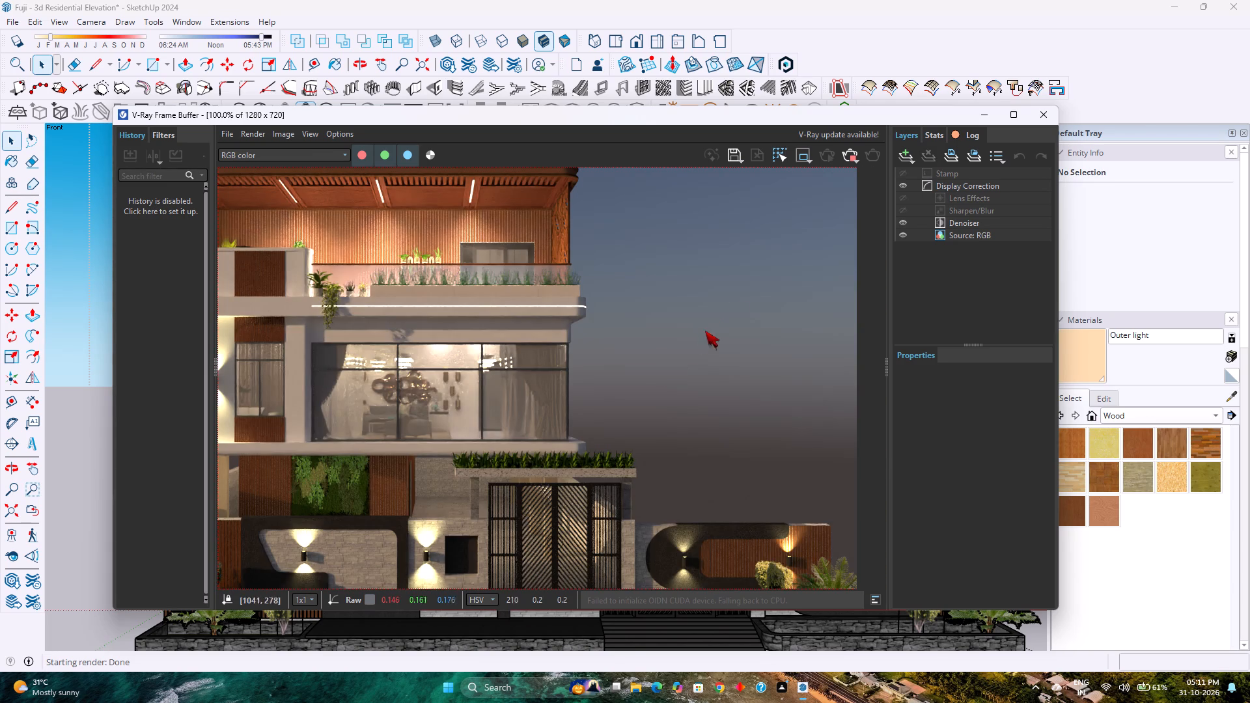
Stop the running render, review the whole front elevation image, and close the V-Ray Frame Buffer.
left_click(849, 152)
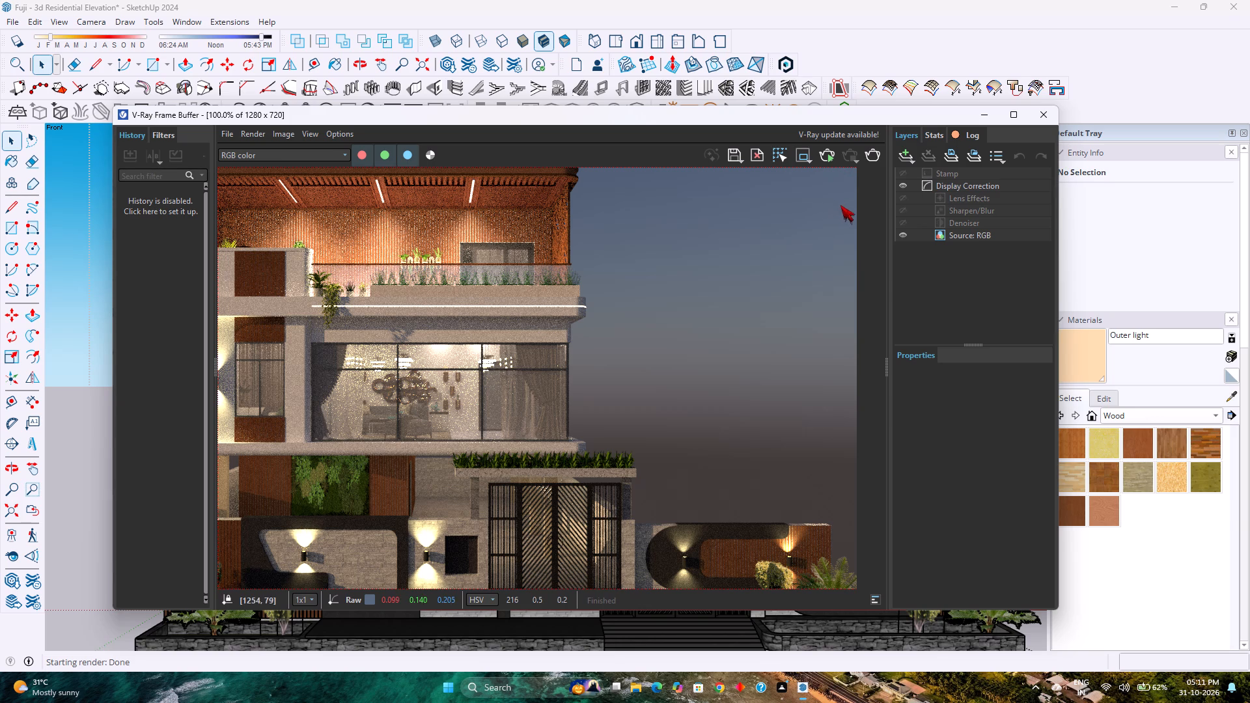
left_click(882, 158)
scroll(657, 352, "down", 1)
scroll(574, 337, "up", 1)
scroll(574, 337, "down", 1)
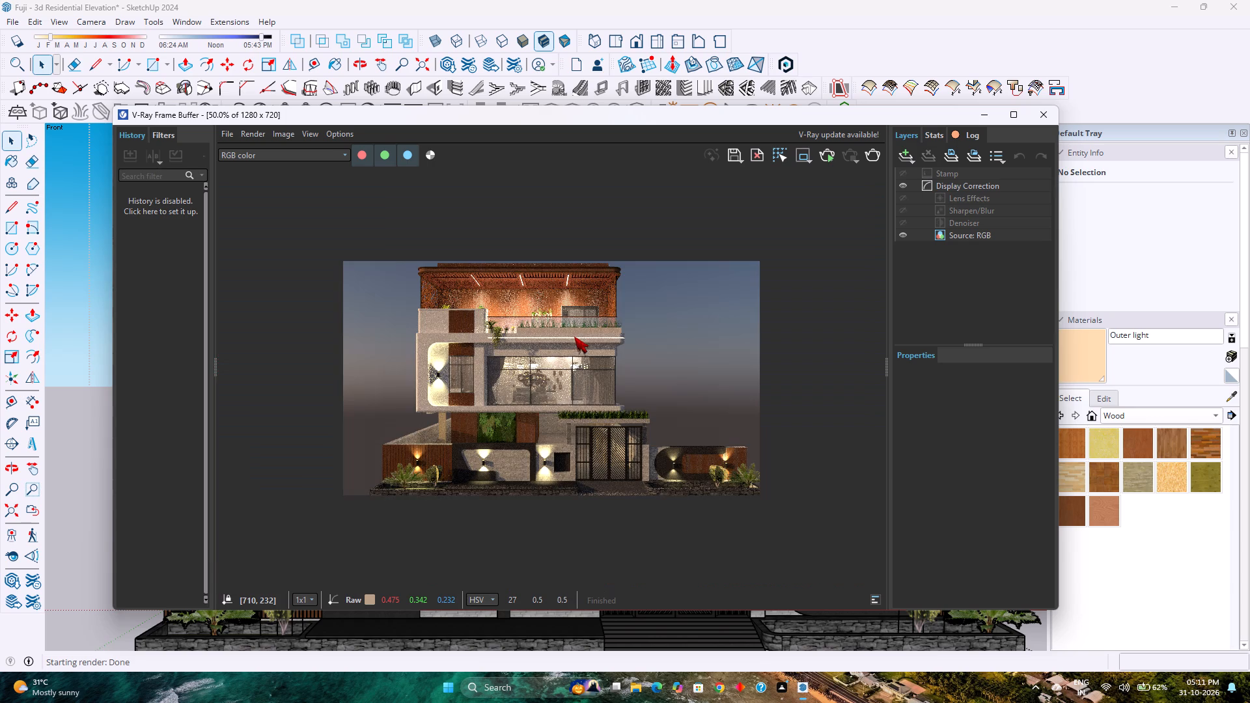
left_click(1041, 116)
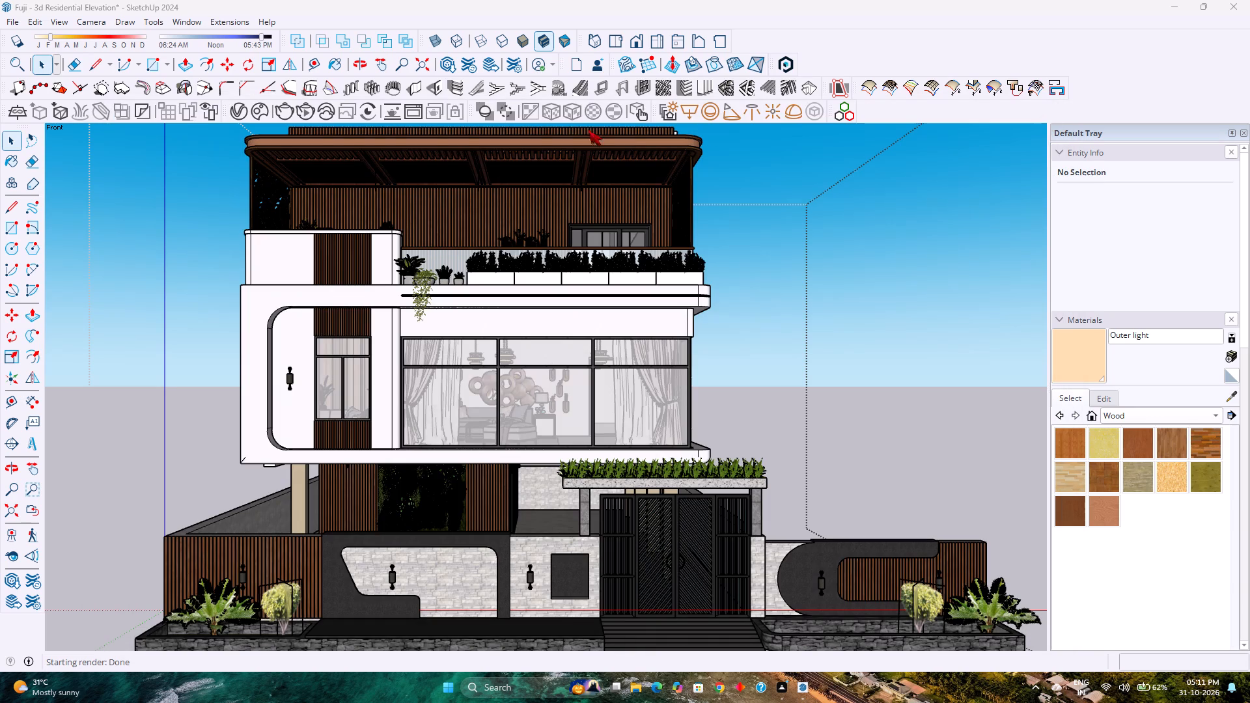
Start a new V-Ray render of the front elevation from the model view.
left_click(285, 113)
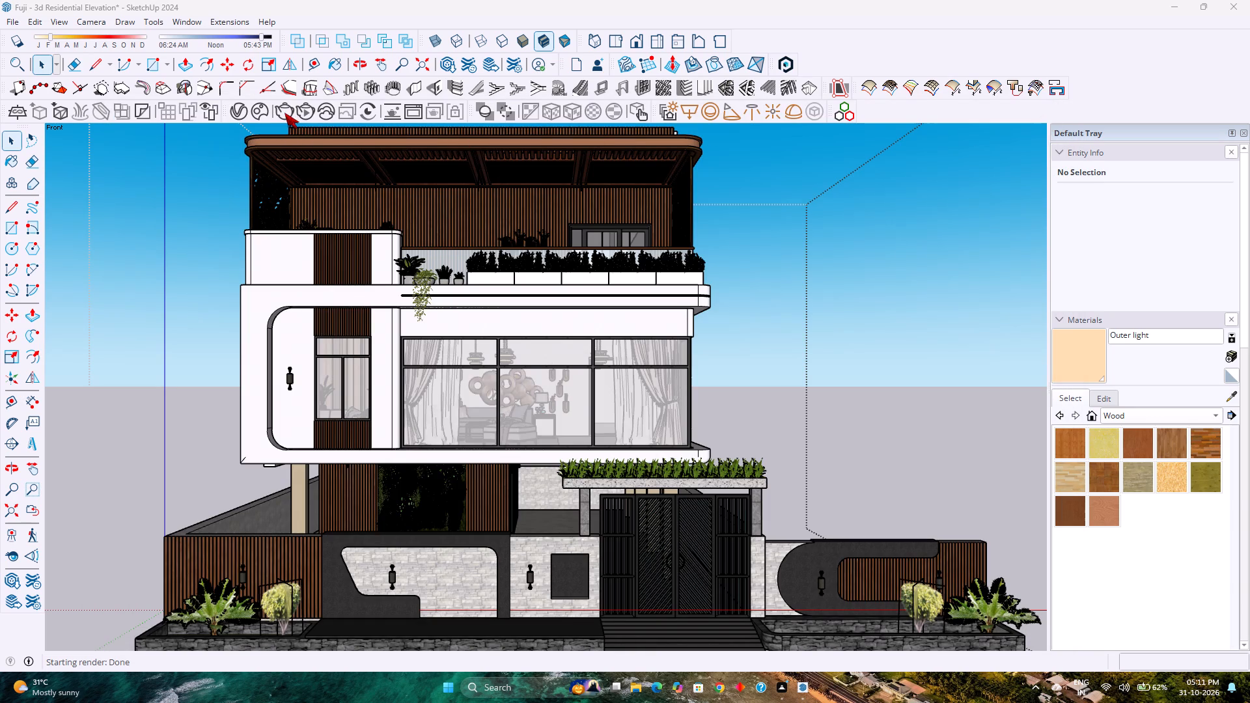
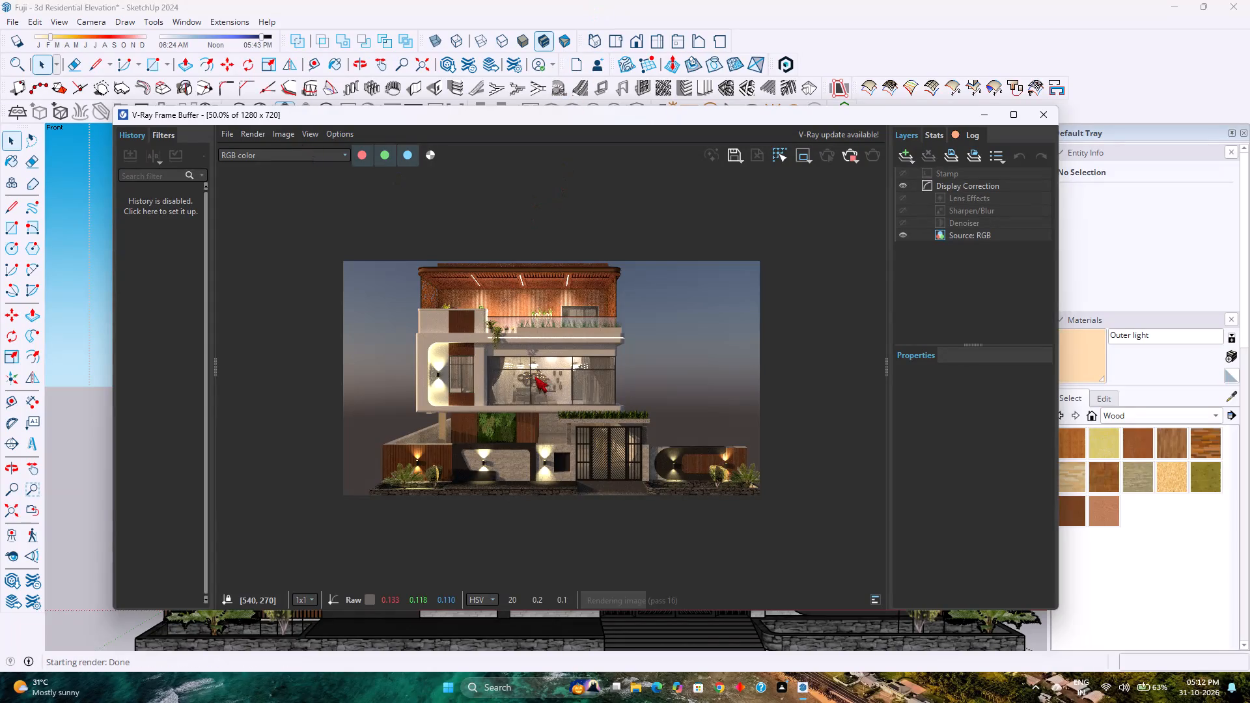
Examine the in-progress render of the house's front elevation up close, checking the facade, glazed living room, wall lights and entrance gate.
scroll(495, 411, "up", 2)
scroll(495, 409, "down", 1)
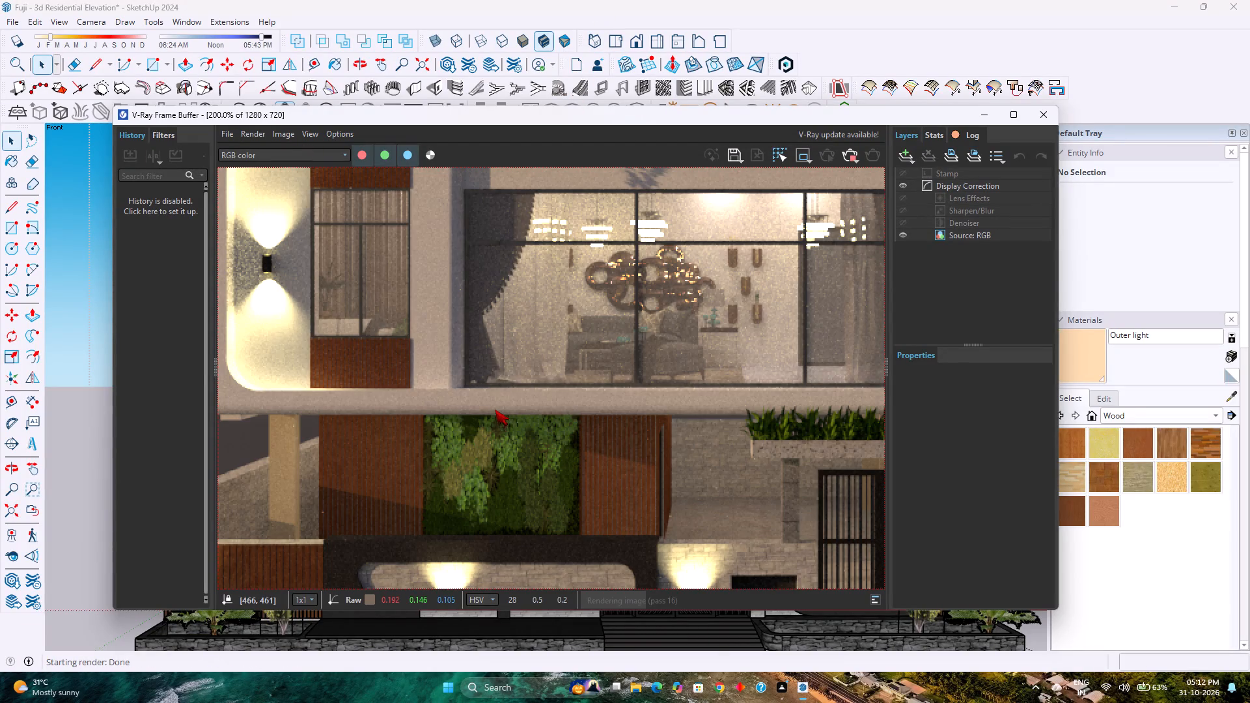
scroll(495, 409, "down", 1)
scroll(495, 409, "up", 1)
scroll(495, 409, "down", 1)
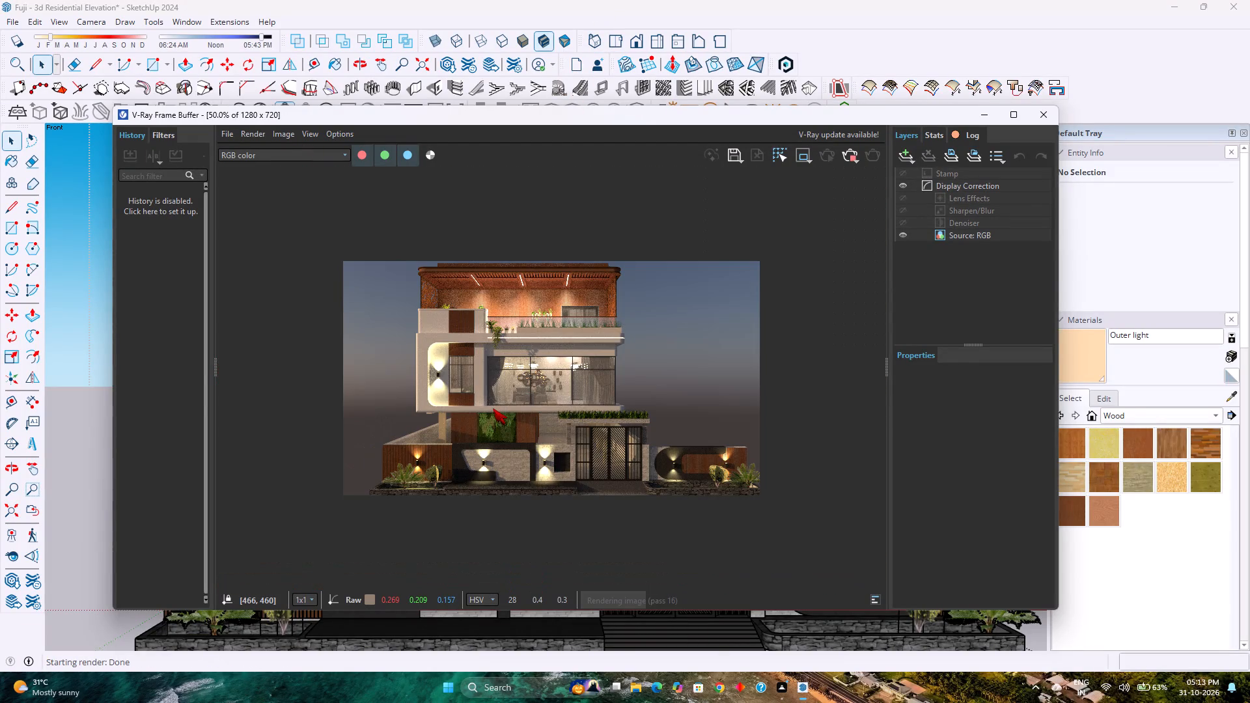
scroll(493, 408, "up", 1)
scroll(493, 408, "down", 1)
scroll(493, 408, "up", 1)
scroll(493, 408, "down", 2)
scroll(493, 408, "up", 2)
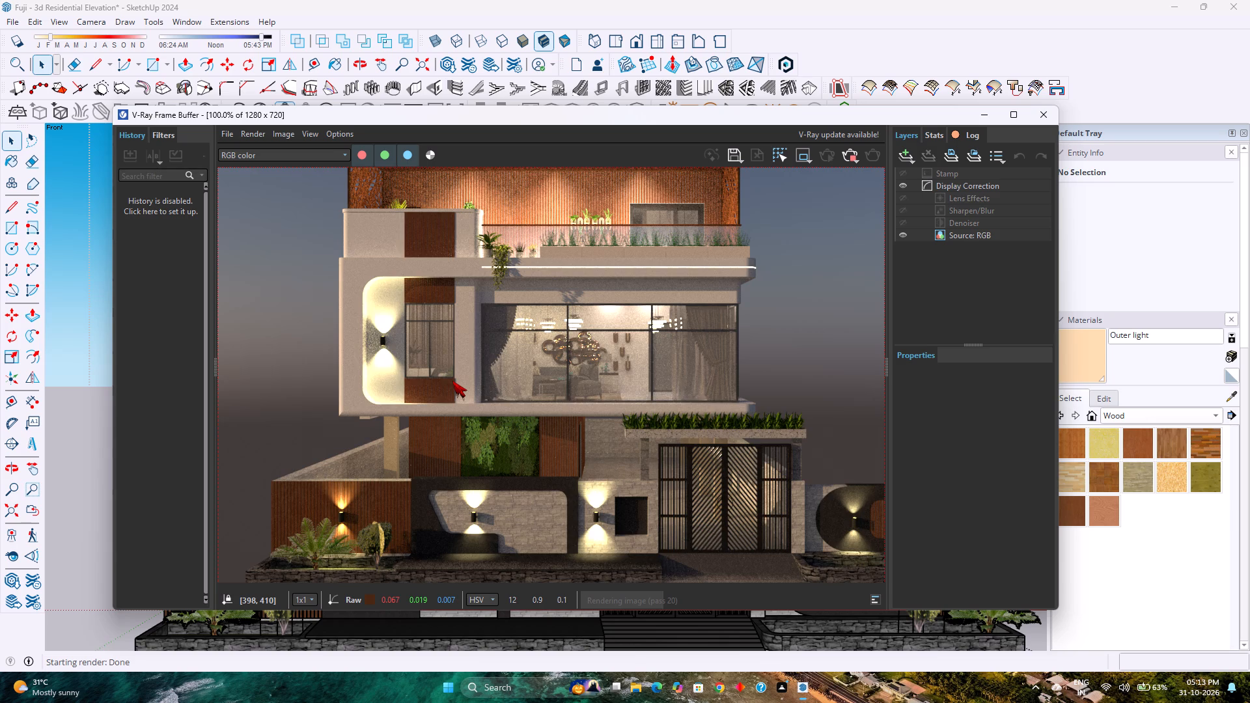
scroll(452, 381, "down", 1)
scroll(452, 381, "up", 1)
scroll(452, 381, "down", 1)
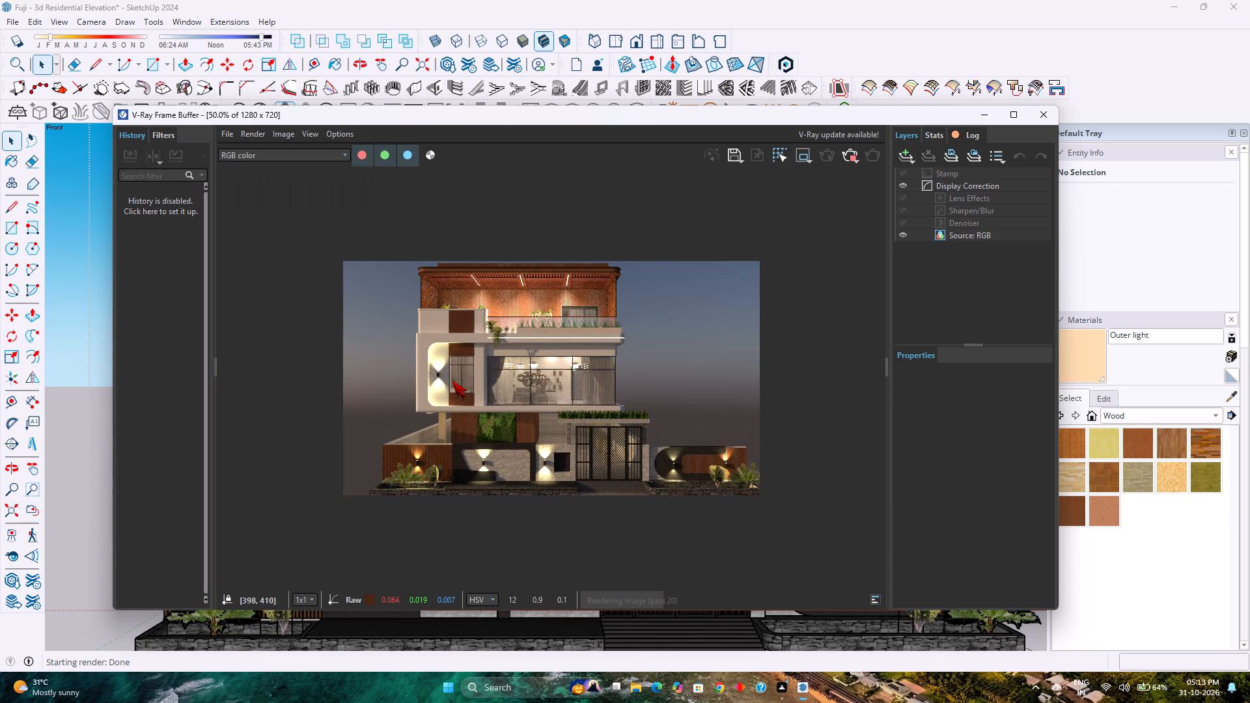
scroll(626, 397, "up", 1)
scroll(626, 397, "down", 1)
scroll(626, 397, "up", 1)
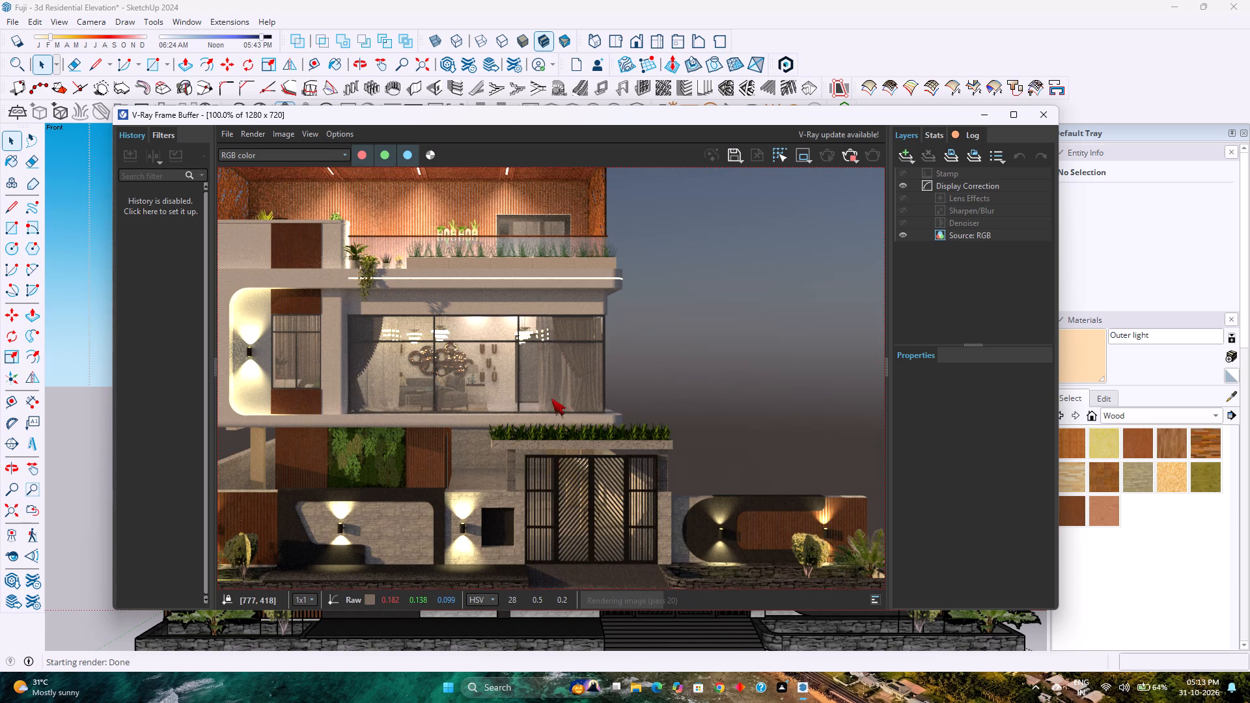
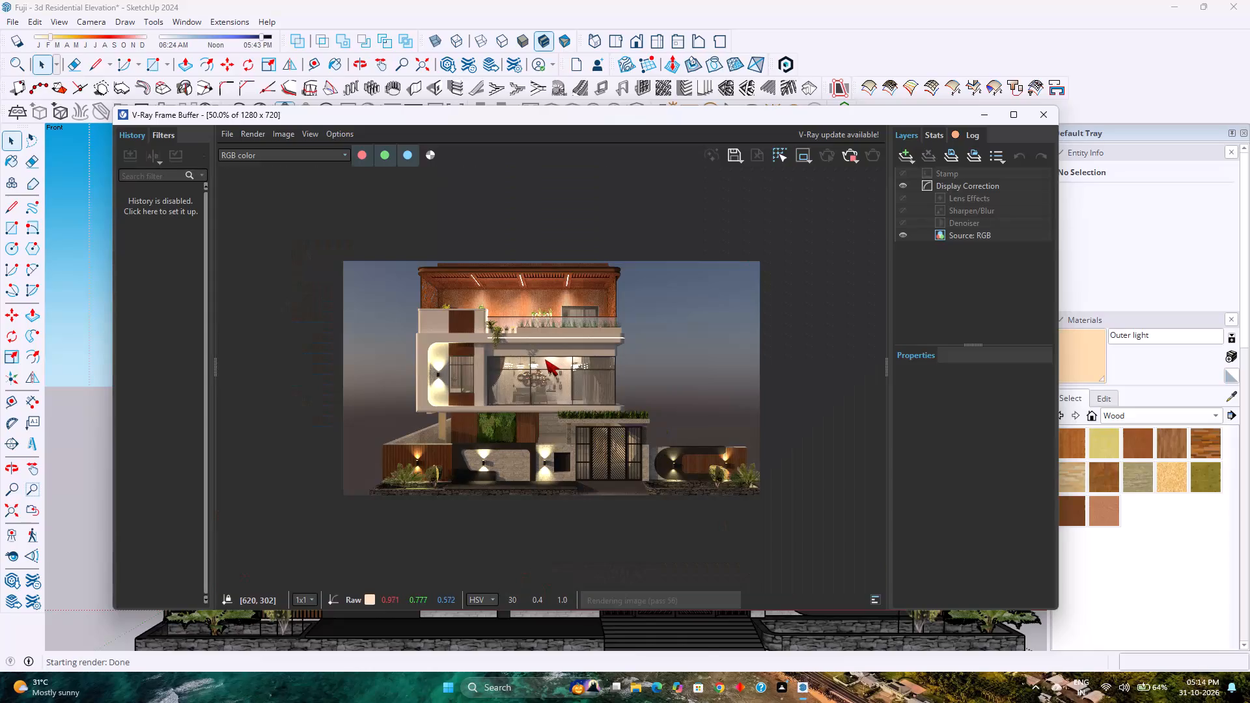
Examine the in-progress render both close up and as a whole, checking lighting and materials from the roof terrace down to the boundary wall.
scroll(533, 355, "up", 1)
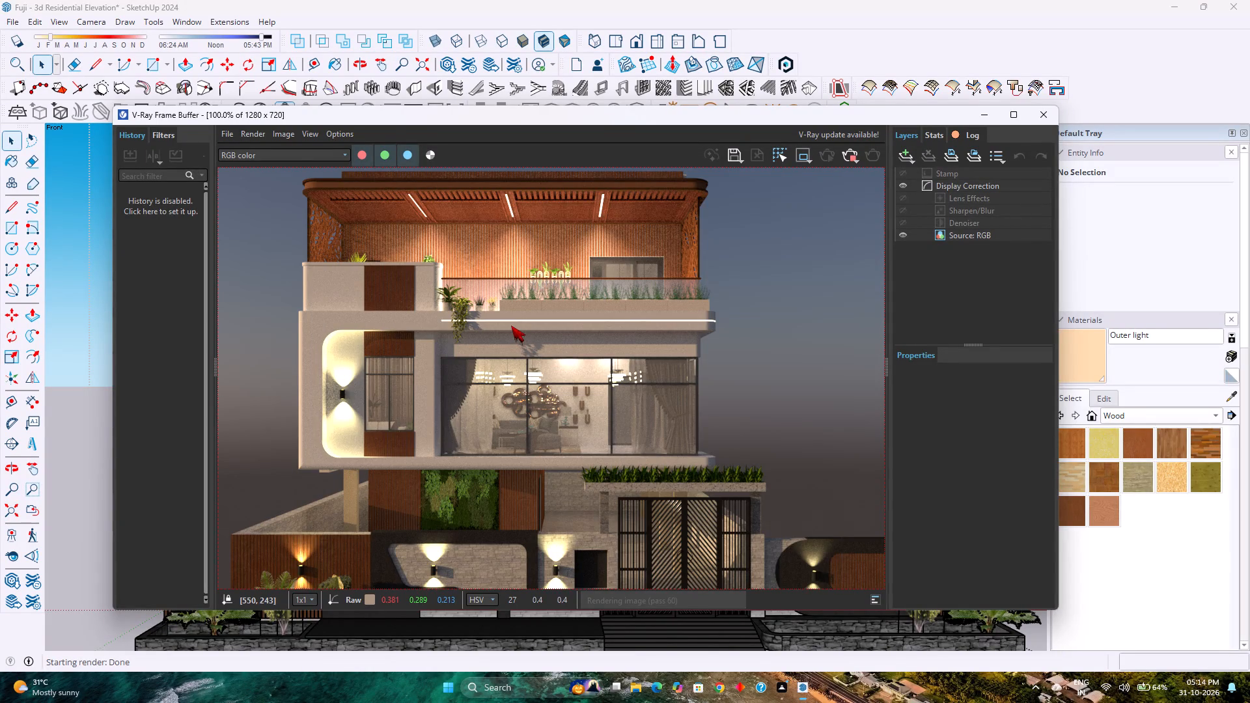
scroll(511, 325, "down", 1)
scroll(521, 412, "up", 1)
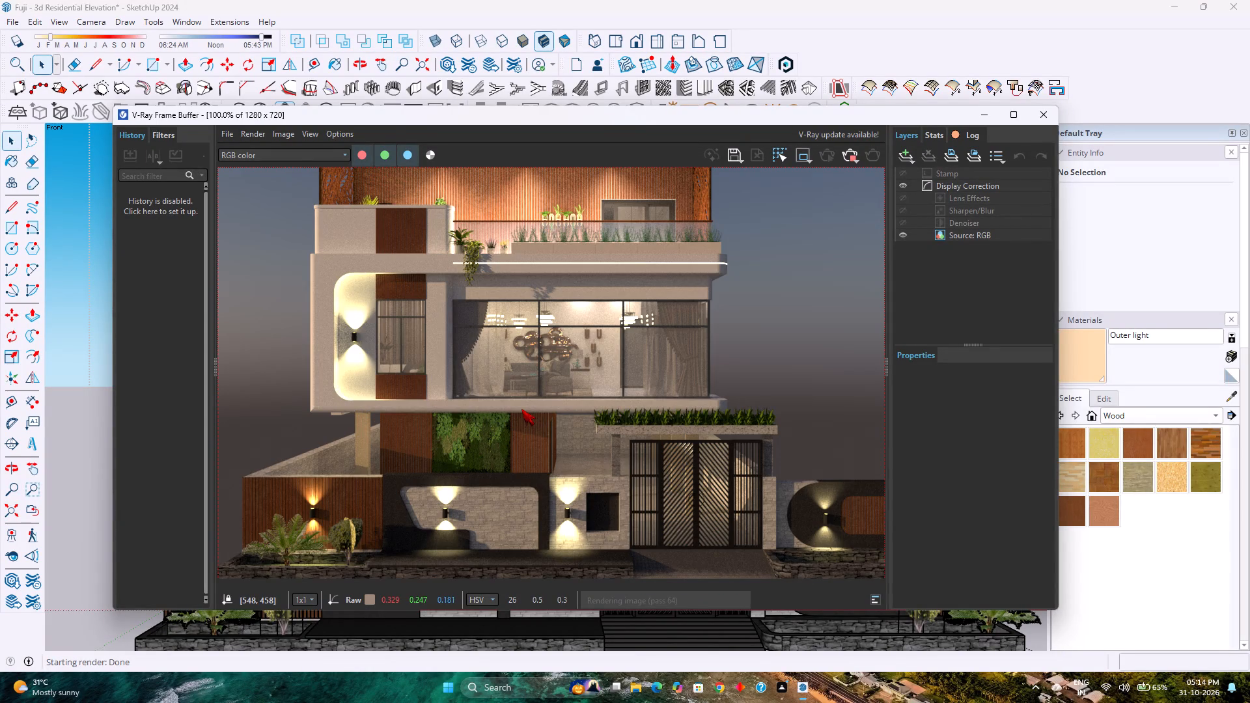
scroll(521, 409, "down", 1)
scroll(521, 407, "up", 1)
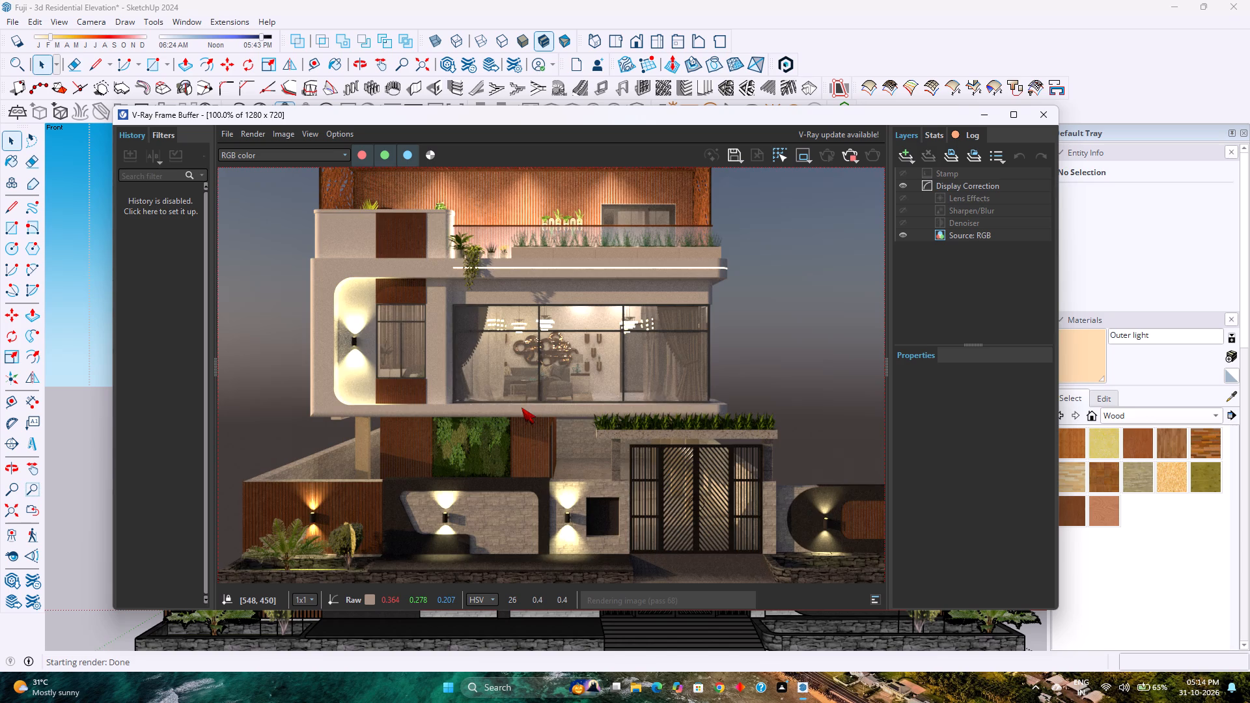
scroll(521, 407, "down", 1)
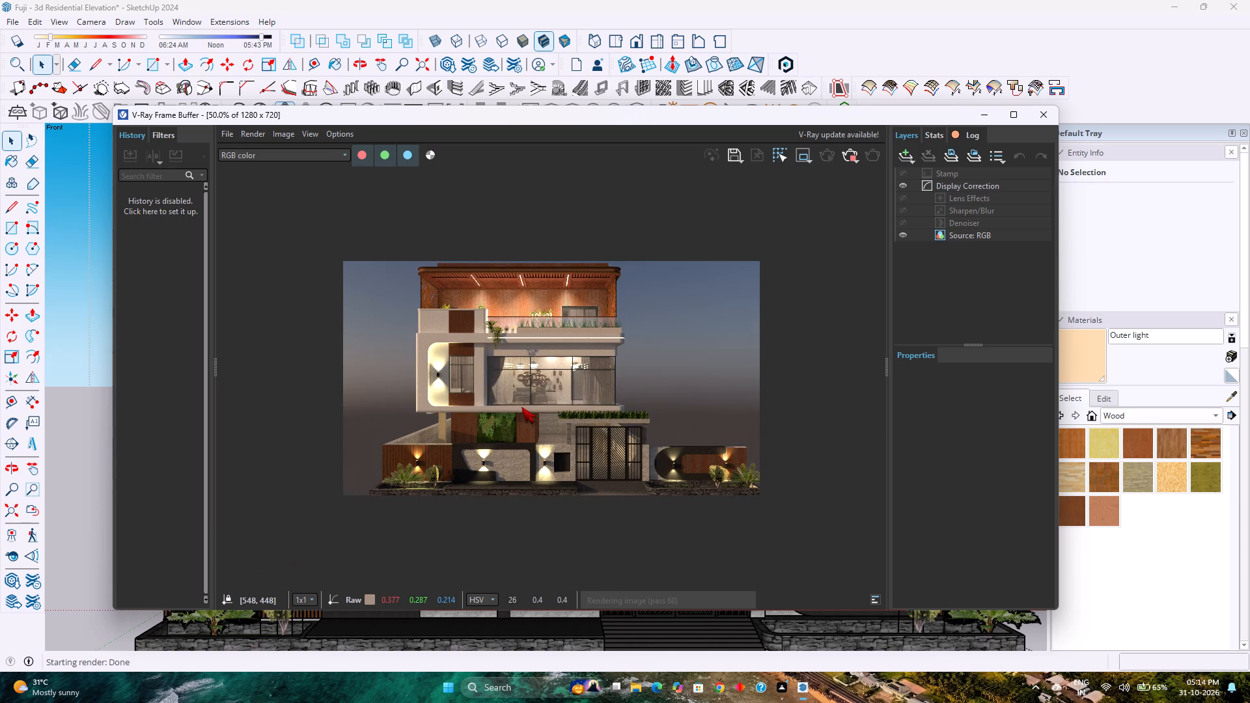
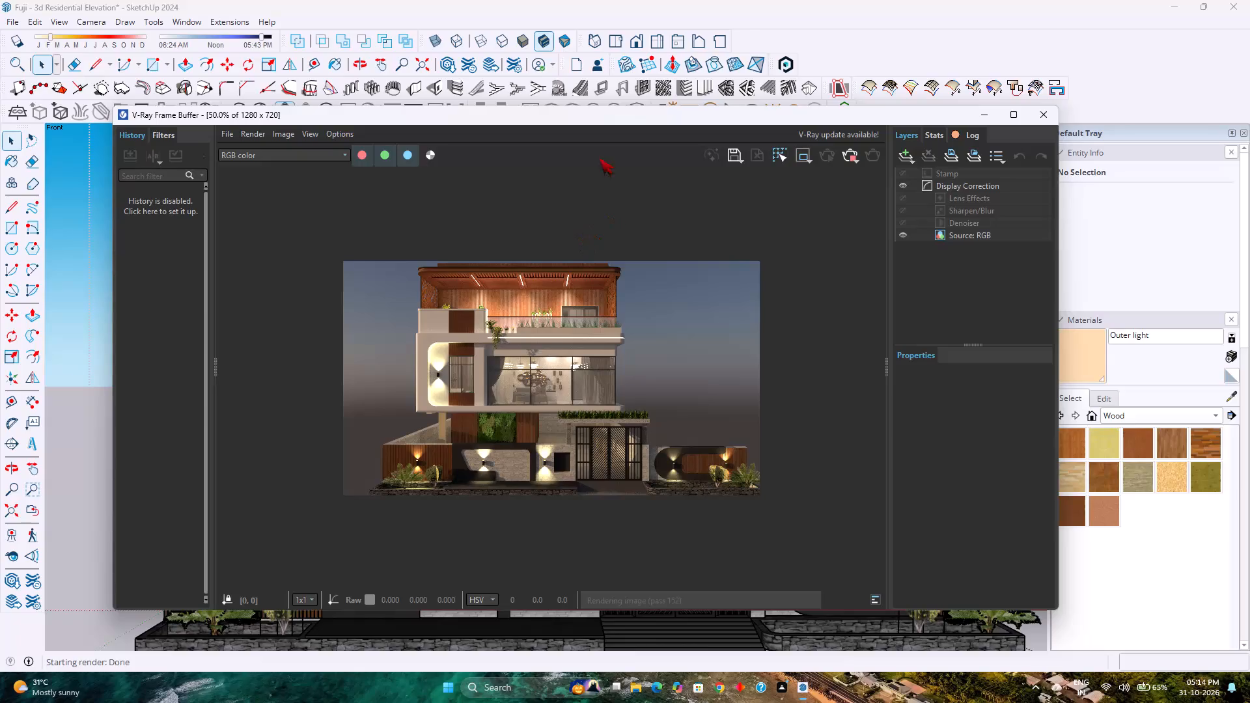
Examine the in-progress render close up and as a whole, checking the upper-floor glazing, facade lights, entrance gate and boundary wall.
scroll(551, 399, "up", 1)
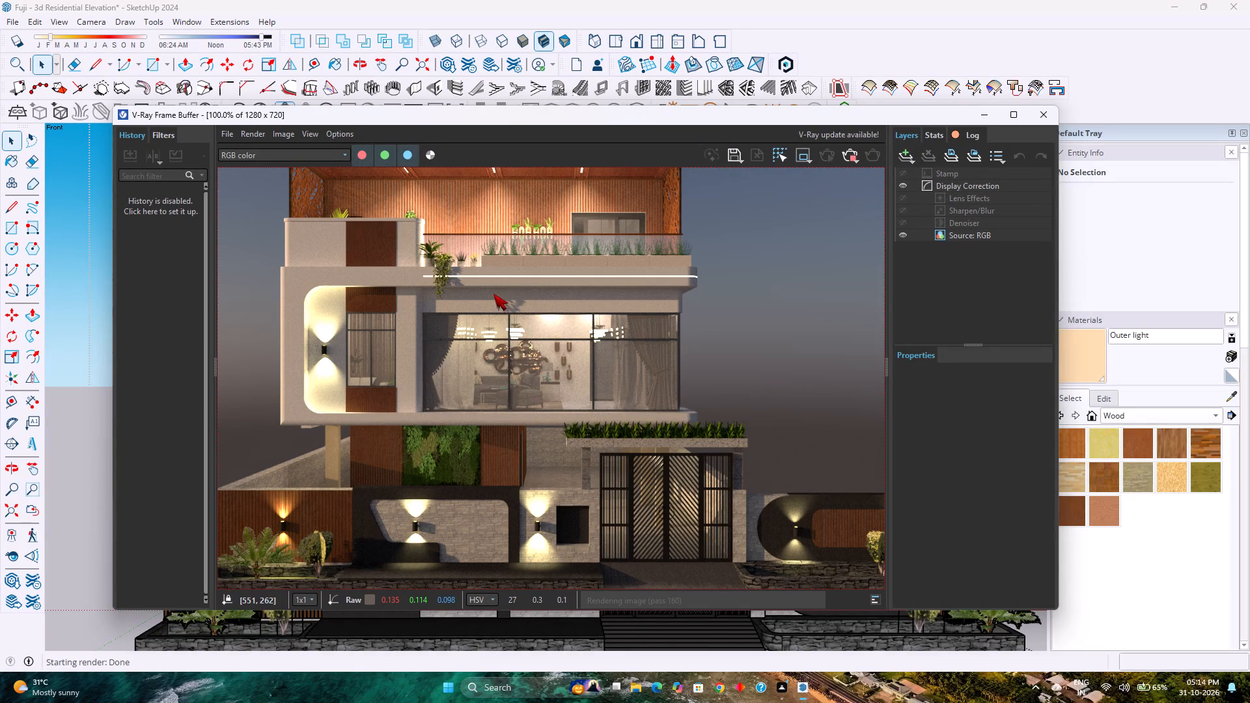
scroll(493, 288, "down", 1)
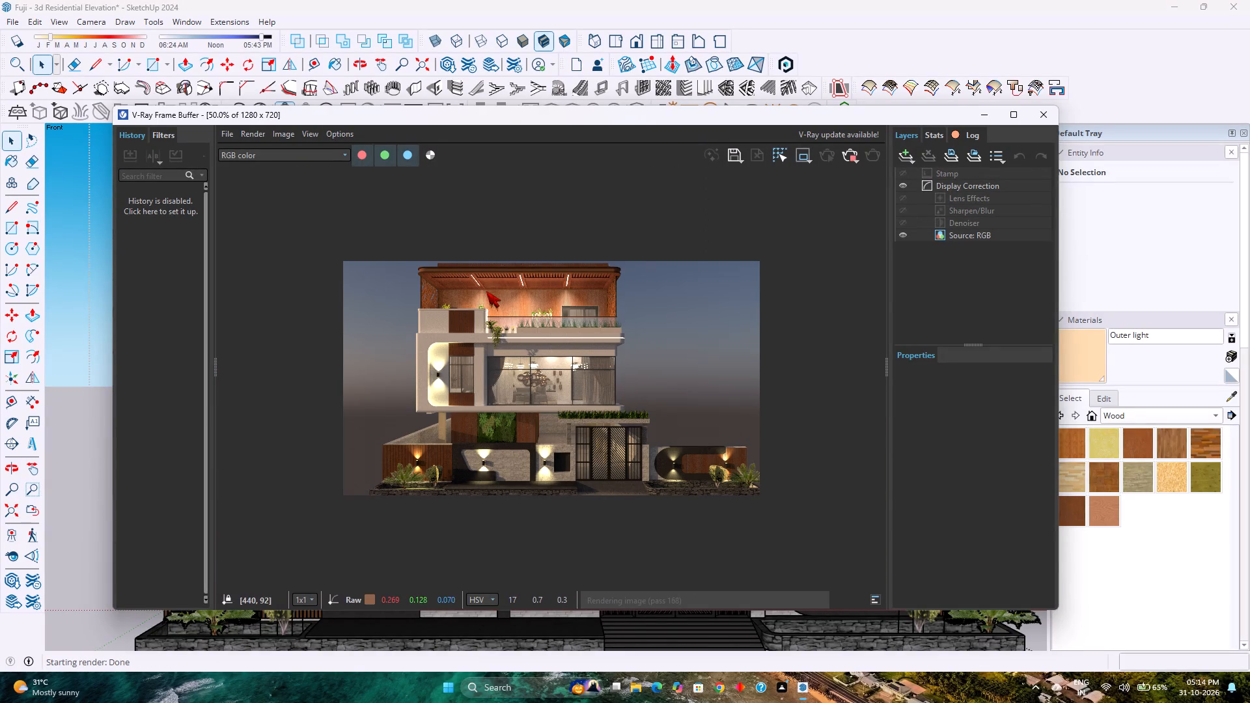
scroll(452, 329, "up", 1)
scroll(452, 329, "down", 1)
scroll(474, 374, "up", 1)
scroll(488, 345, "down", 1)
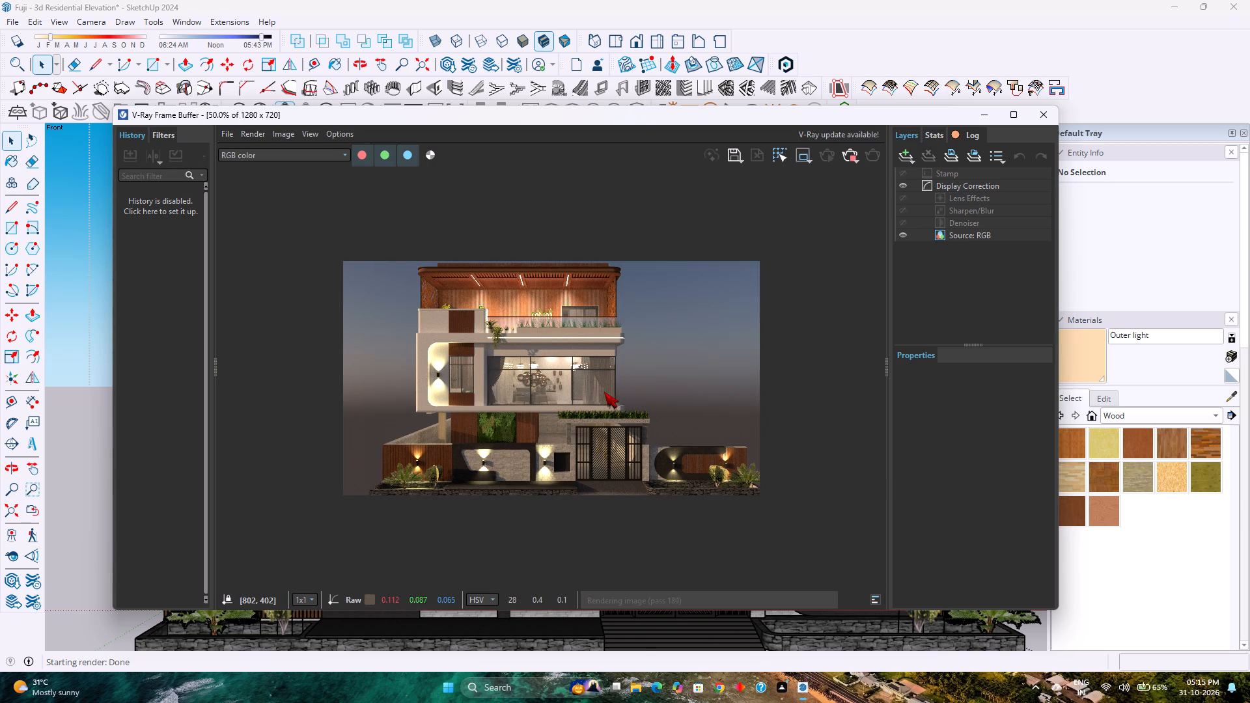
scroll(604, 389, "up", 3)
scroll(604, 383, "down", 2)
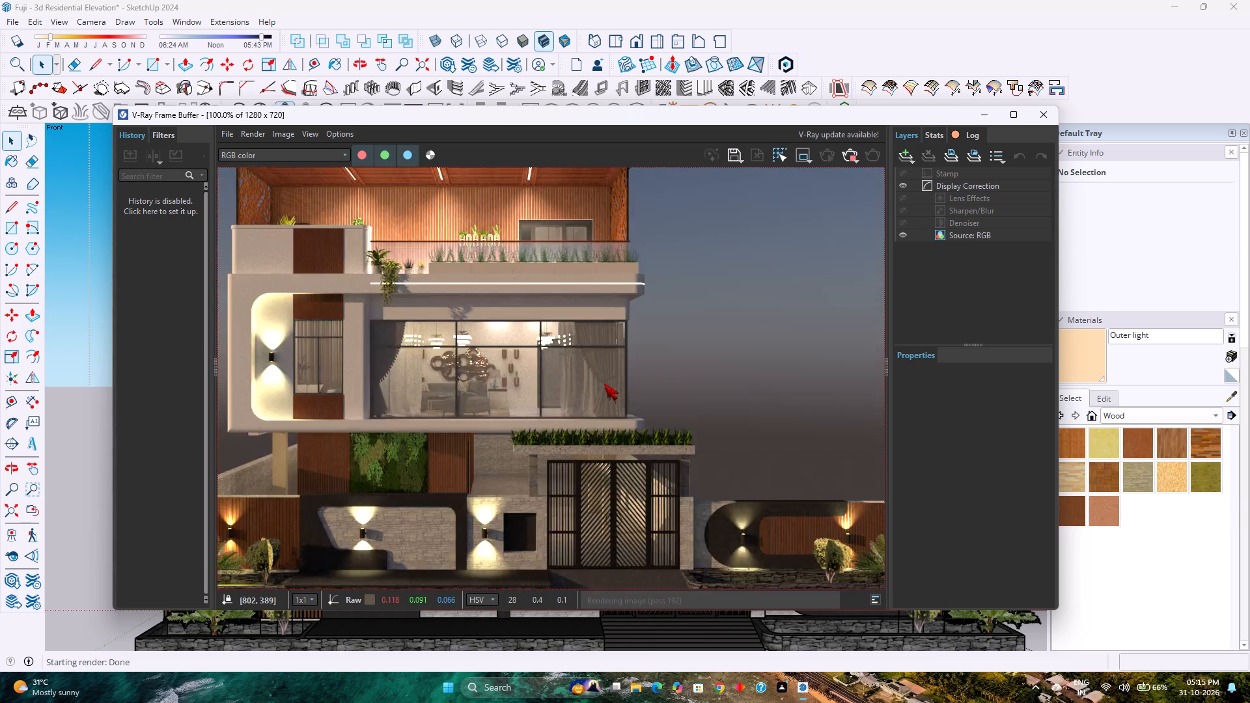
scroll(604, 383, "down", 2)
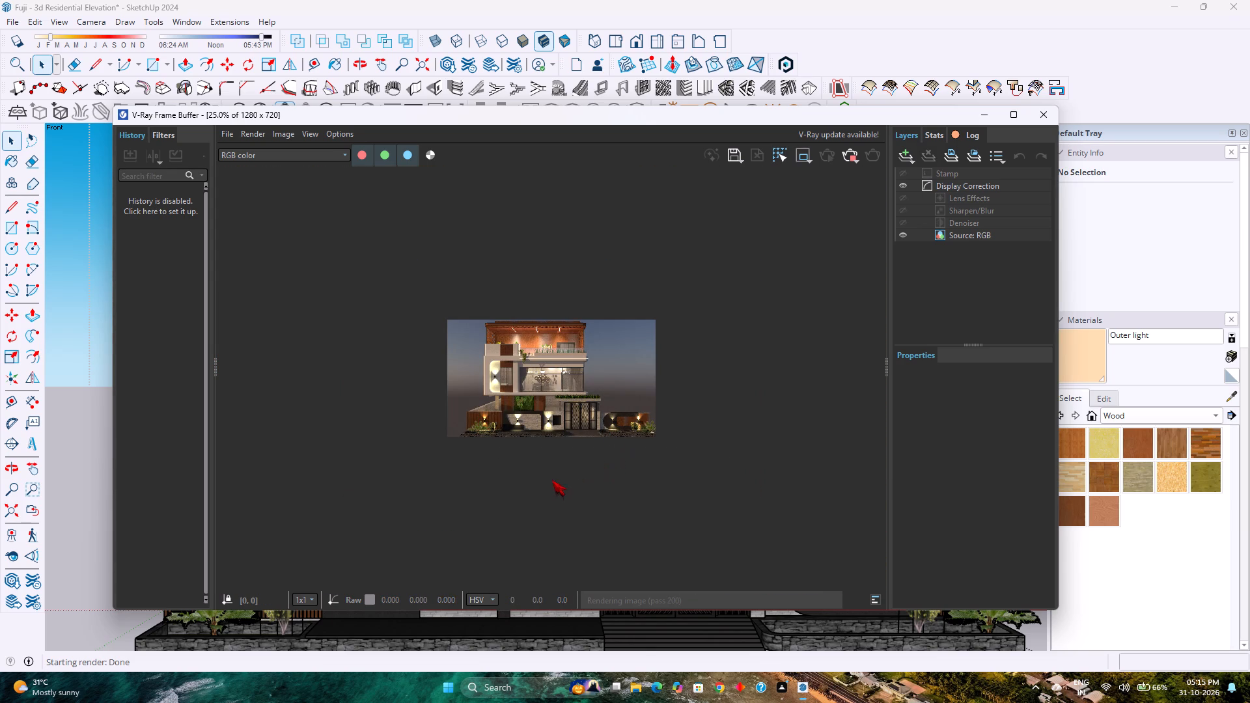
scroll(552, 480, "up", 1)
scroll(465, 442, "up", 1)
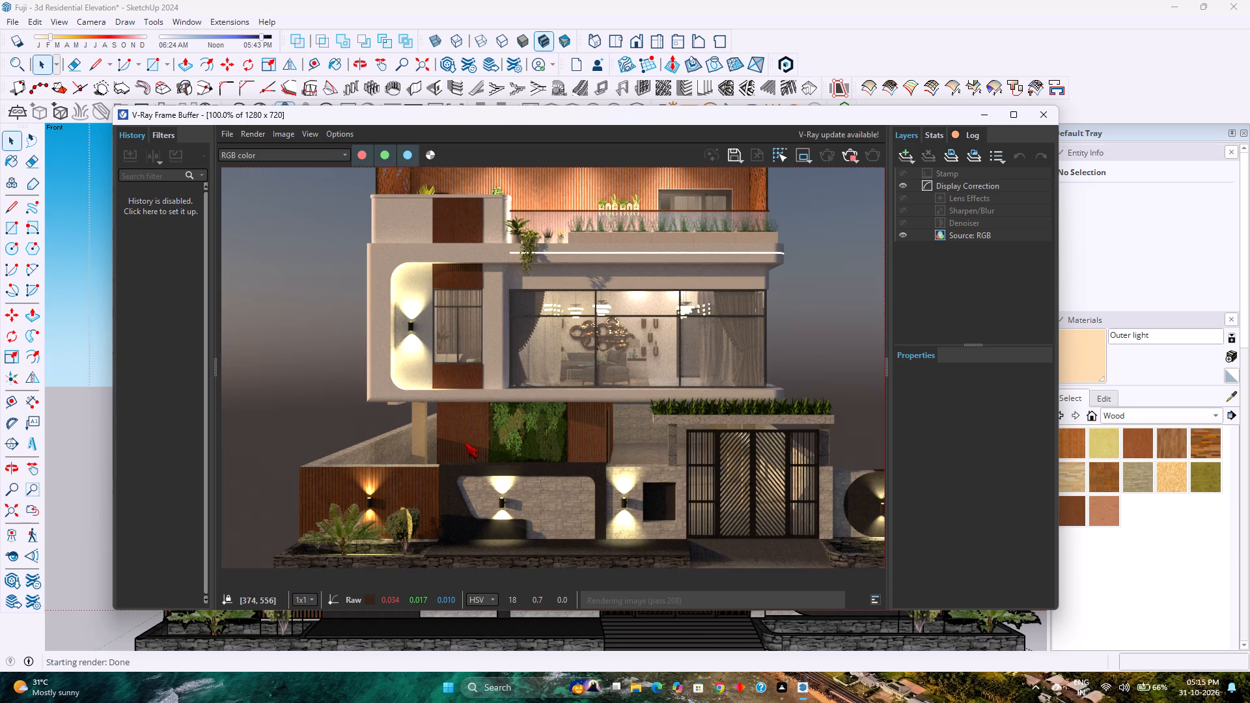
scroll(465, 441, "up", 1)
scroll(465, 440, "down", 1)
scroll(504, 238, "down", 1)
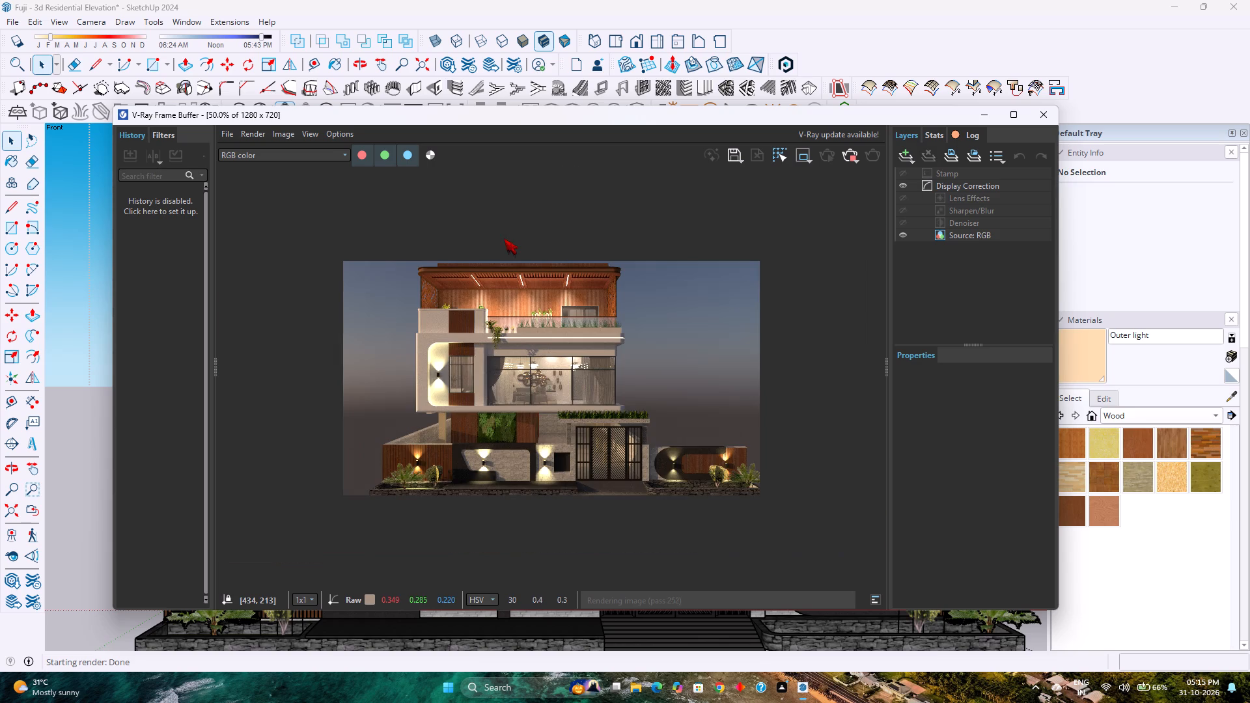
Inspect the roof terrace's ceiling lights, wood cladding and planting in the render until it finishes.
scroll(546, 266, "up", 1)
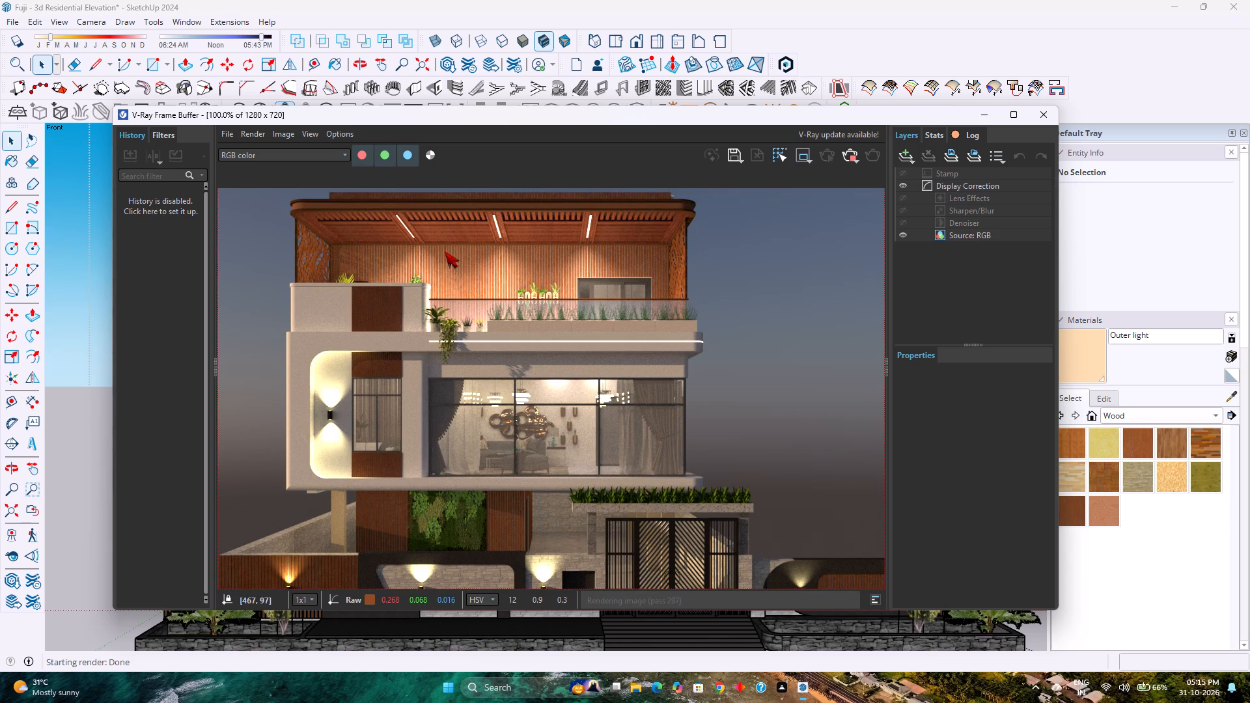
scroll(445, 251, "down", 1)
scroll(520, 310, "up", 1)
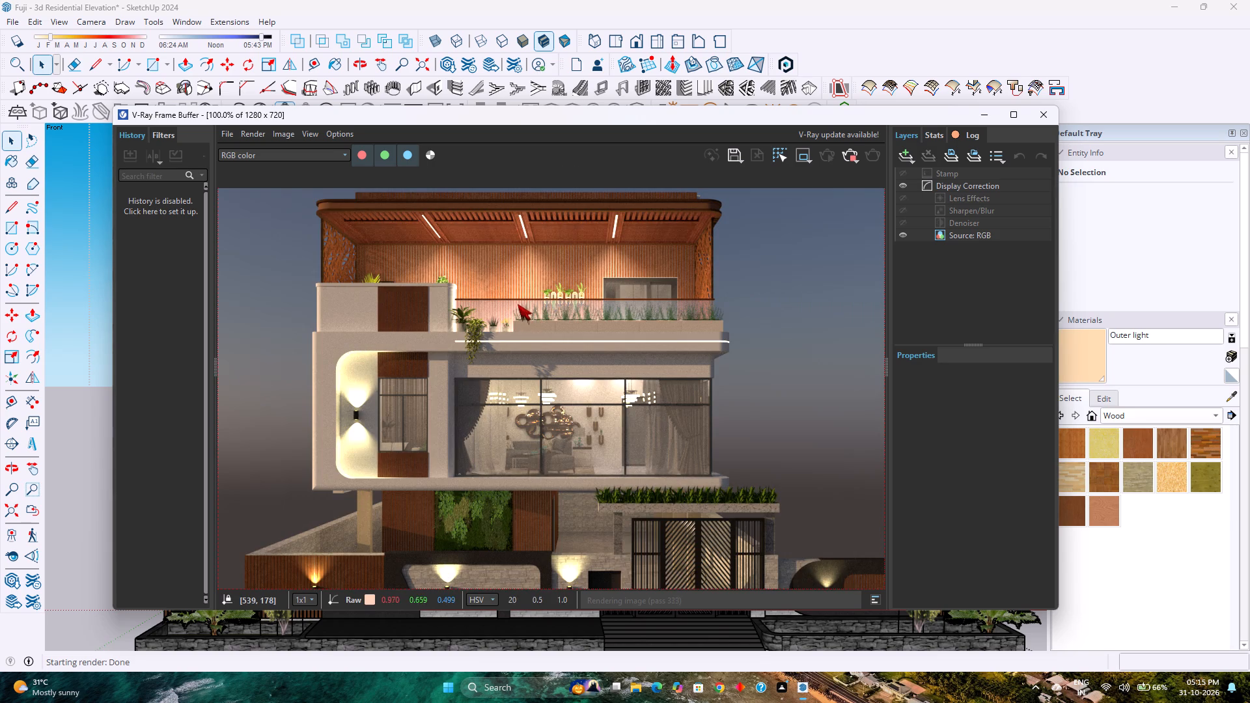
scroll(517, 302, "up", 1)
scroll(517, 302, "down", 2)
scroll(515, 299, "up", 1)
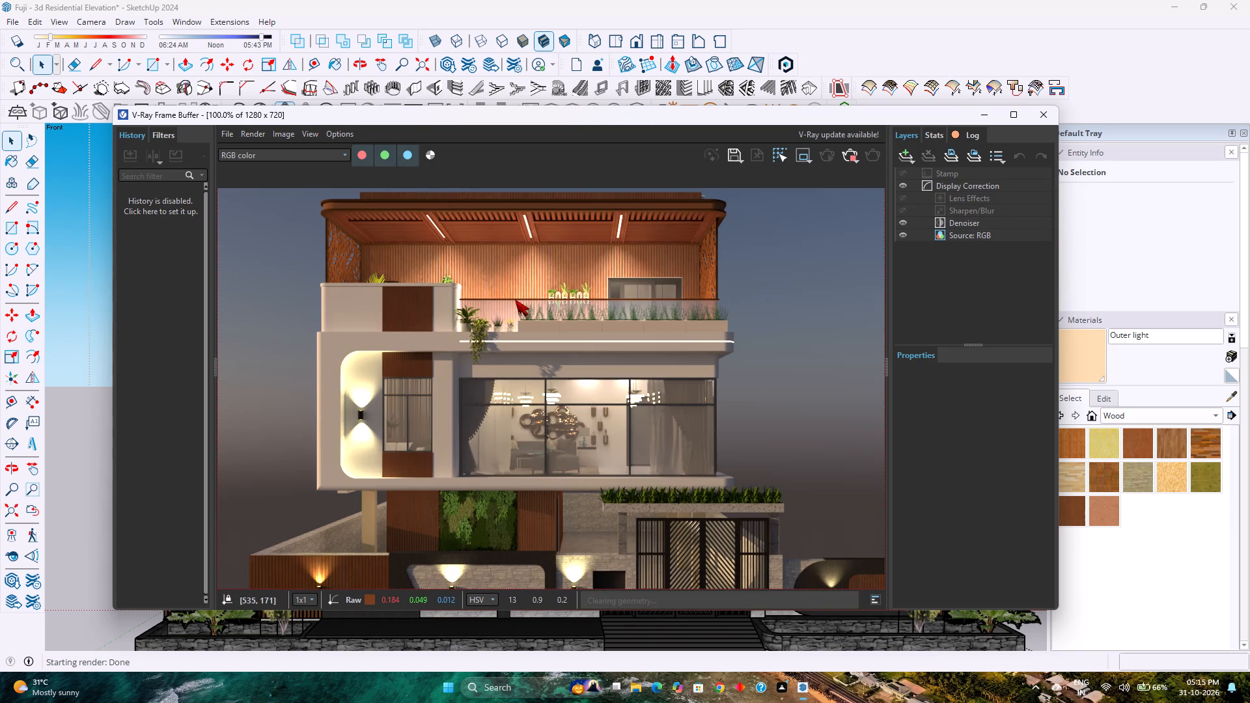
scroll(515, 299, "down", 1)
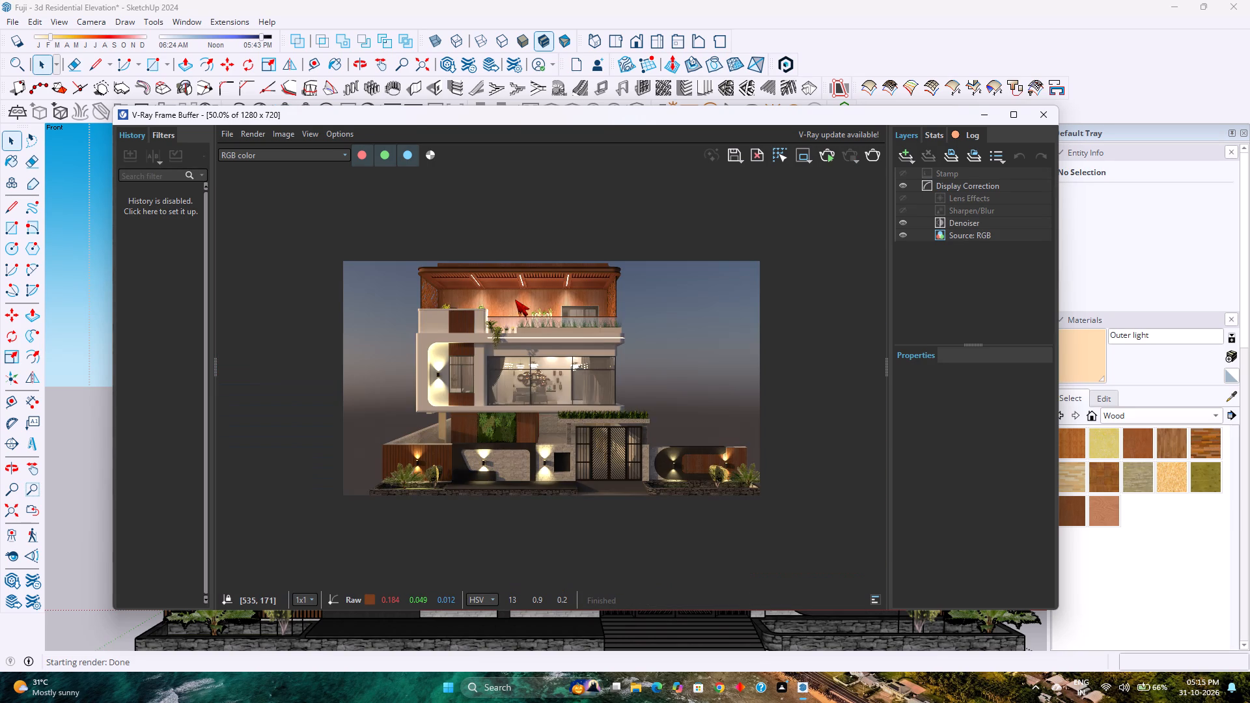
Save the rendered image to the Downloads folder as a JPEG named 1, replacing the existing file.
left_click(736, 153)
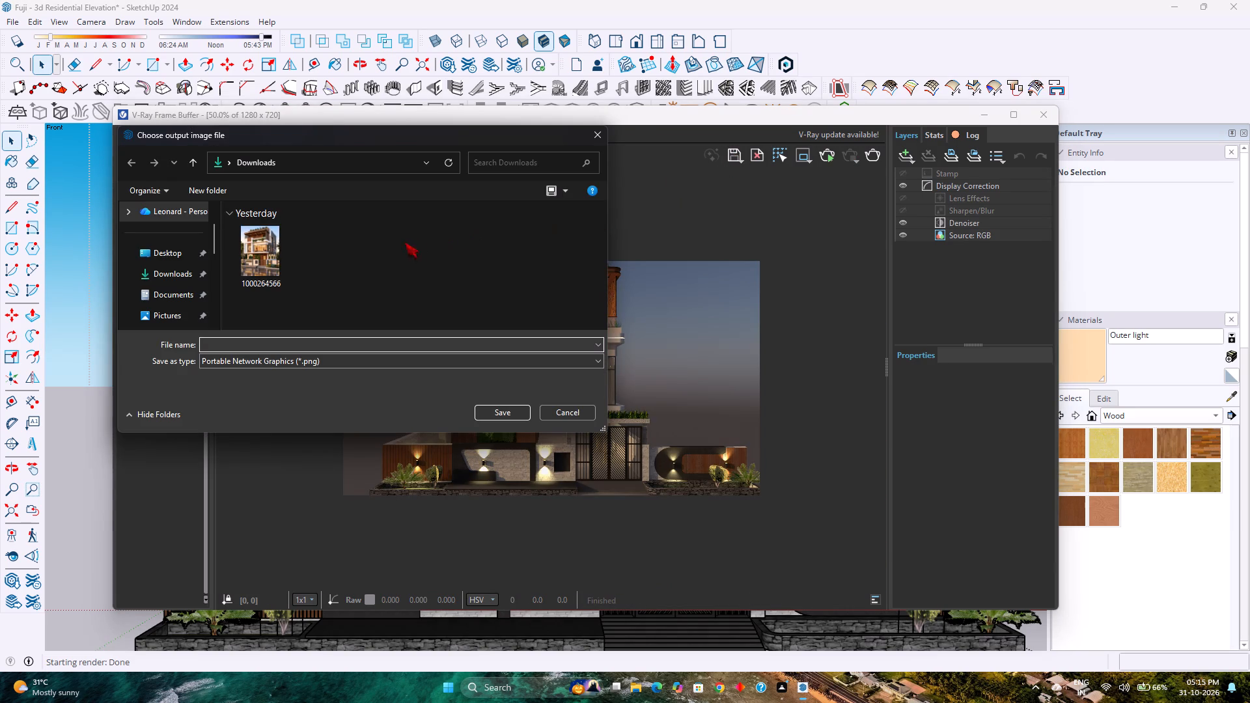
left_click(192, 281)
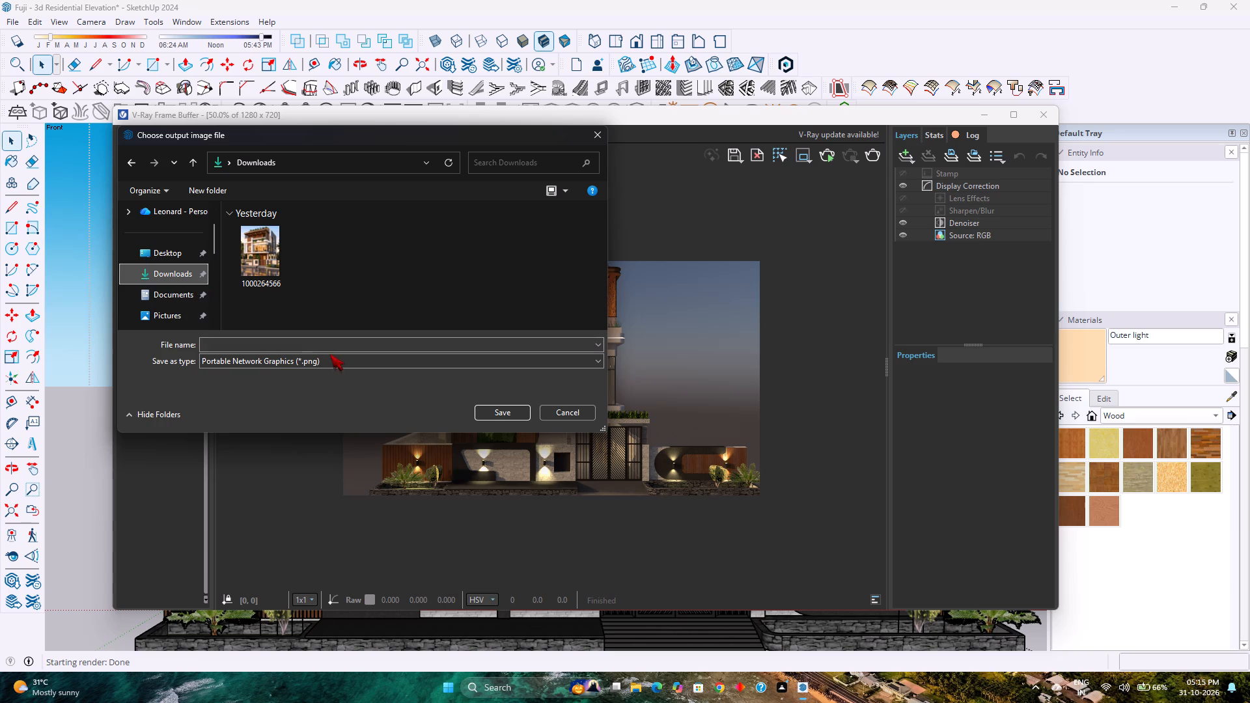
left_click(329, 357)
left_click(314, 422)
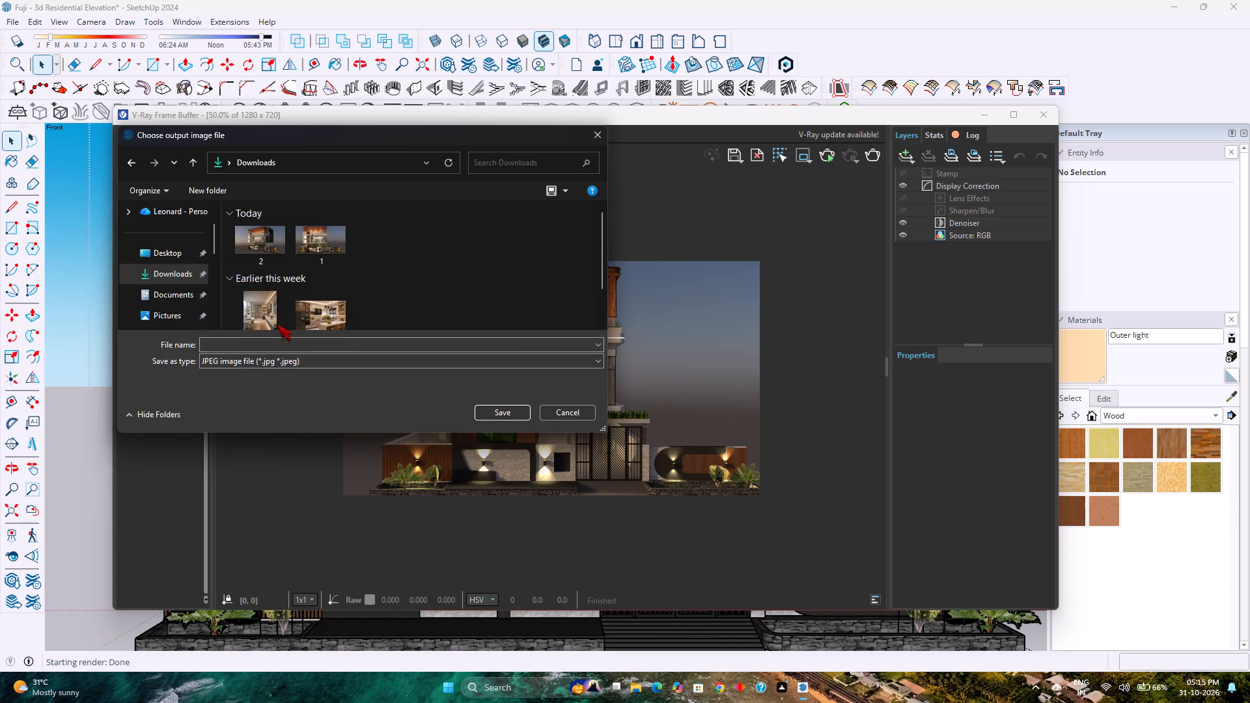
left_click(336, 234)
left_click(504, 412)
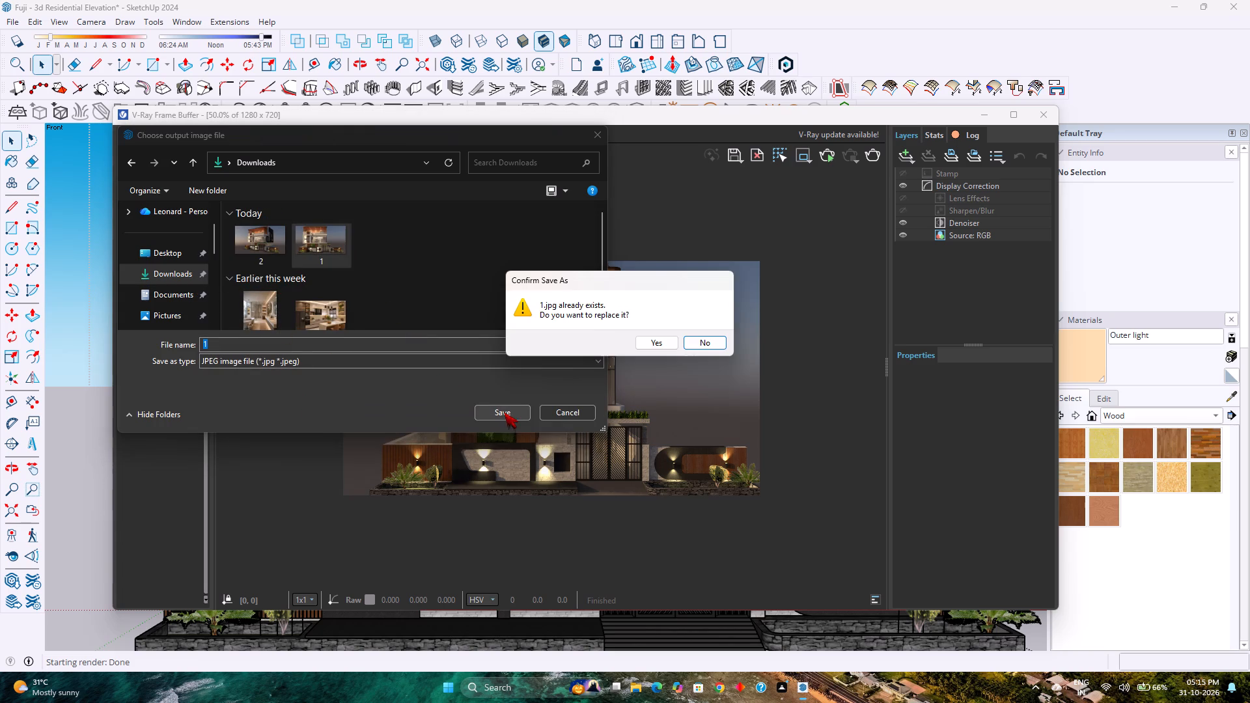
left_click(654, 340)
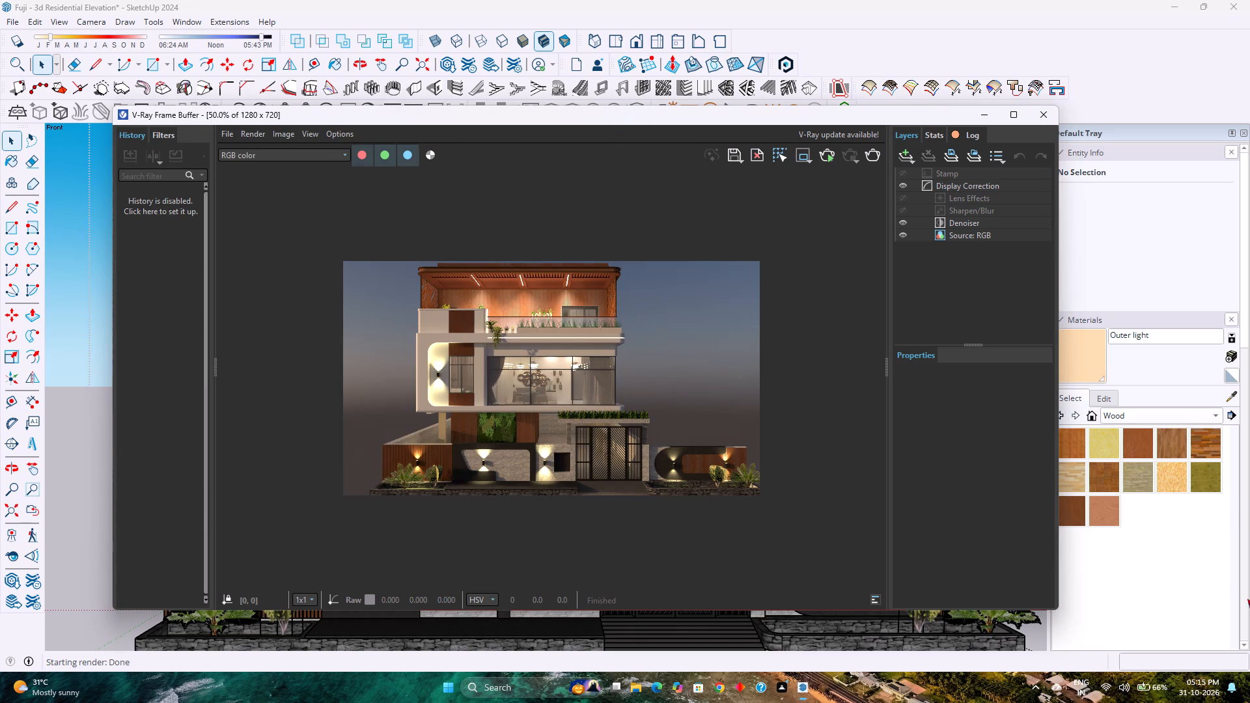
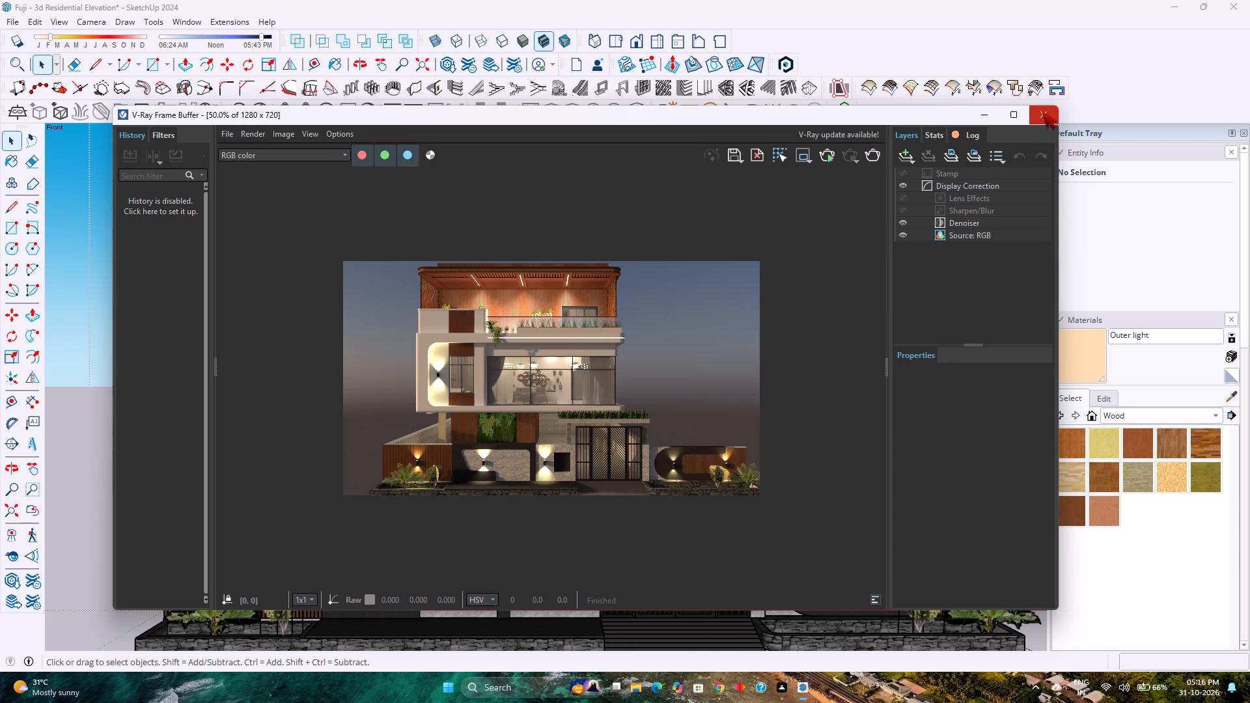
Close the V-Ray frame buffer to return to the house model.
left_click(1042, 112)
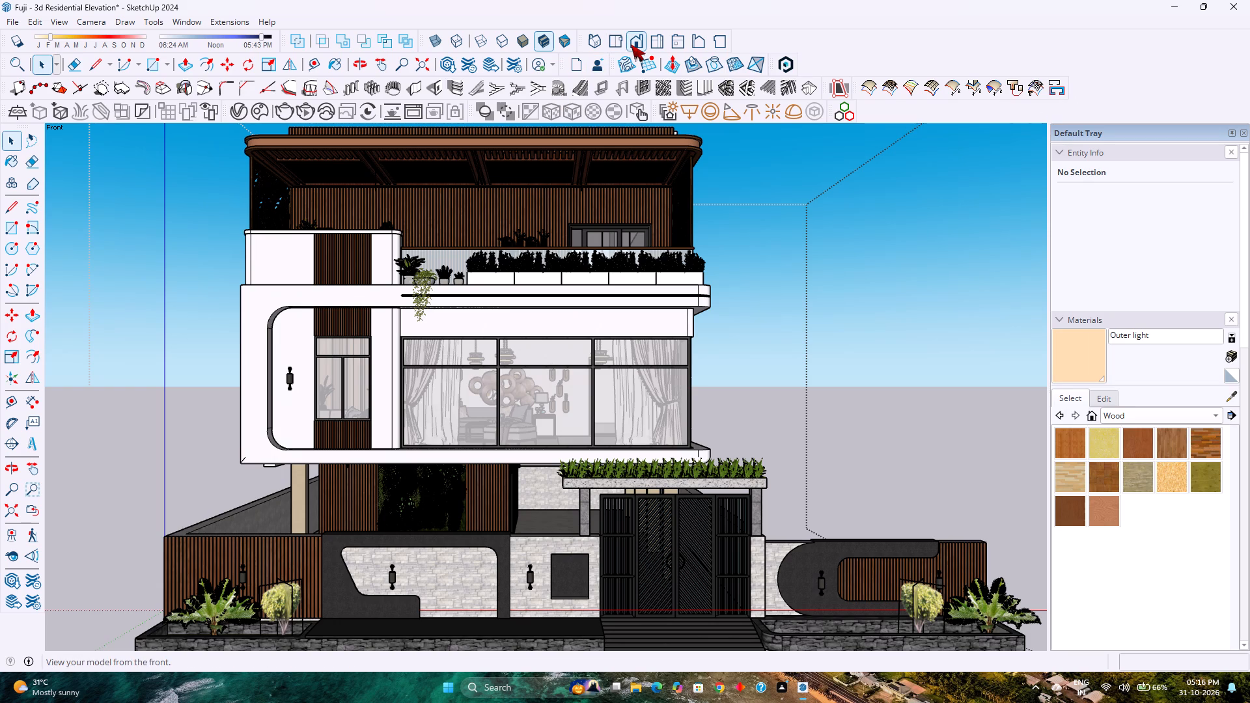
Examine the house model in isometric and corner views, checking the roof terrace, front glazing and dark panelled side facade.
left_click(631, 44)
left_click(592, 40)
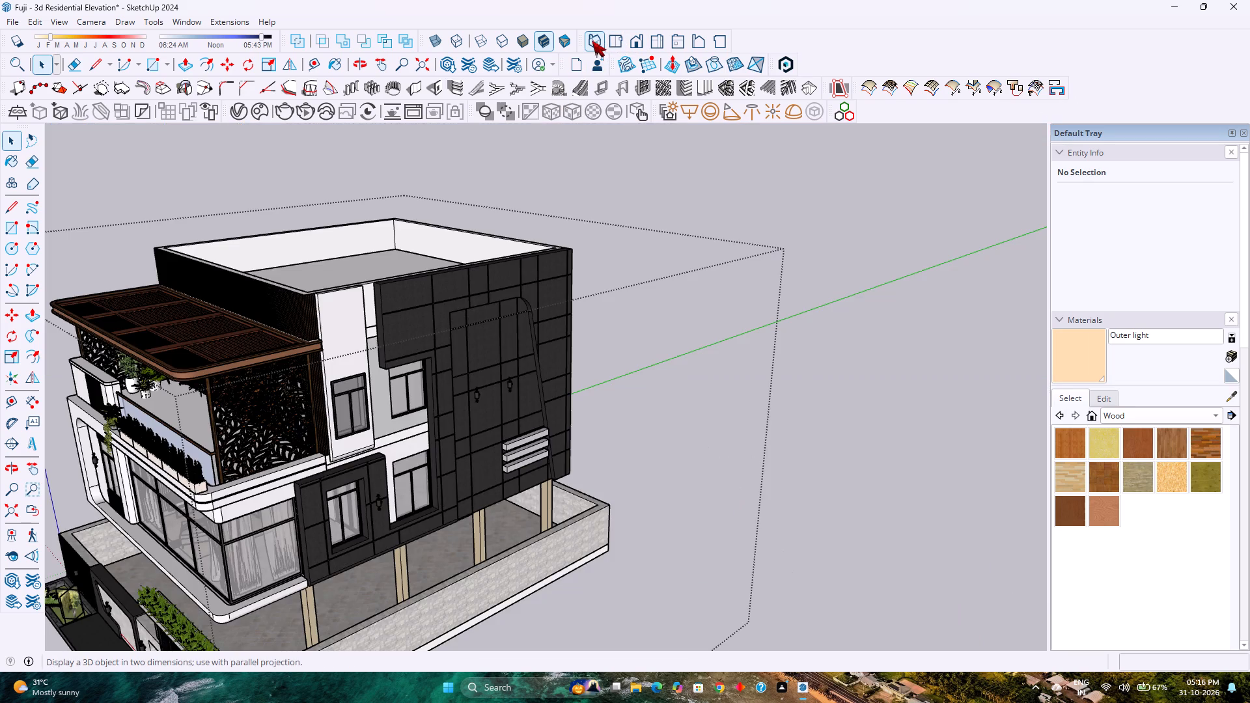
scroll(464, 392, "down", 7)
scroll(381, 473, "up", 3)
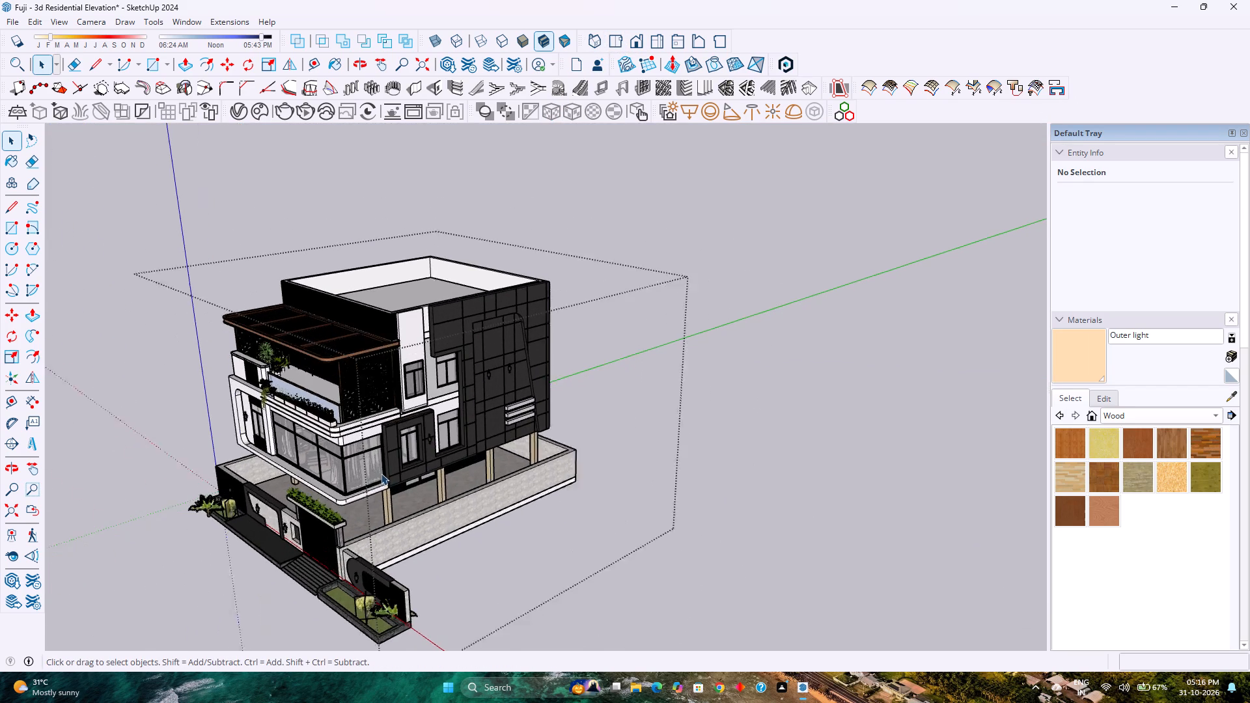
scroll(360, 484, "up", 1)
middle_click(359, 486)
middle_click(359, 486)
middle_click(378, 479)
middle_click_drag(378, 479, 387, 472)
middle_click(389, 470)
scroll(449, 422, "down", 4)
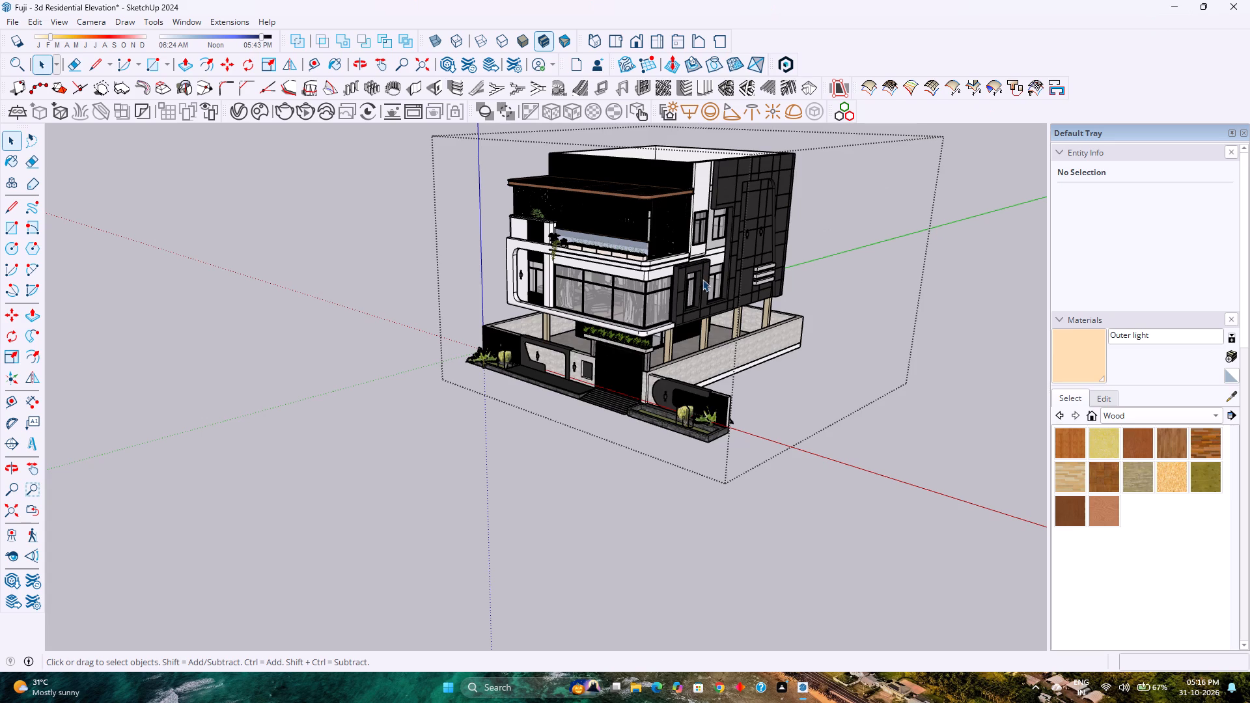
scroll(705, 285, "up", 3)
middle_click(675, 281, "shift")
middle_click(675, 281, "shift")
middle_click_drag(676, 288, 725, 352, "shift")
middle_click_drag(757, 343, 822, 258, "shift")
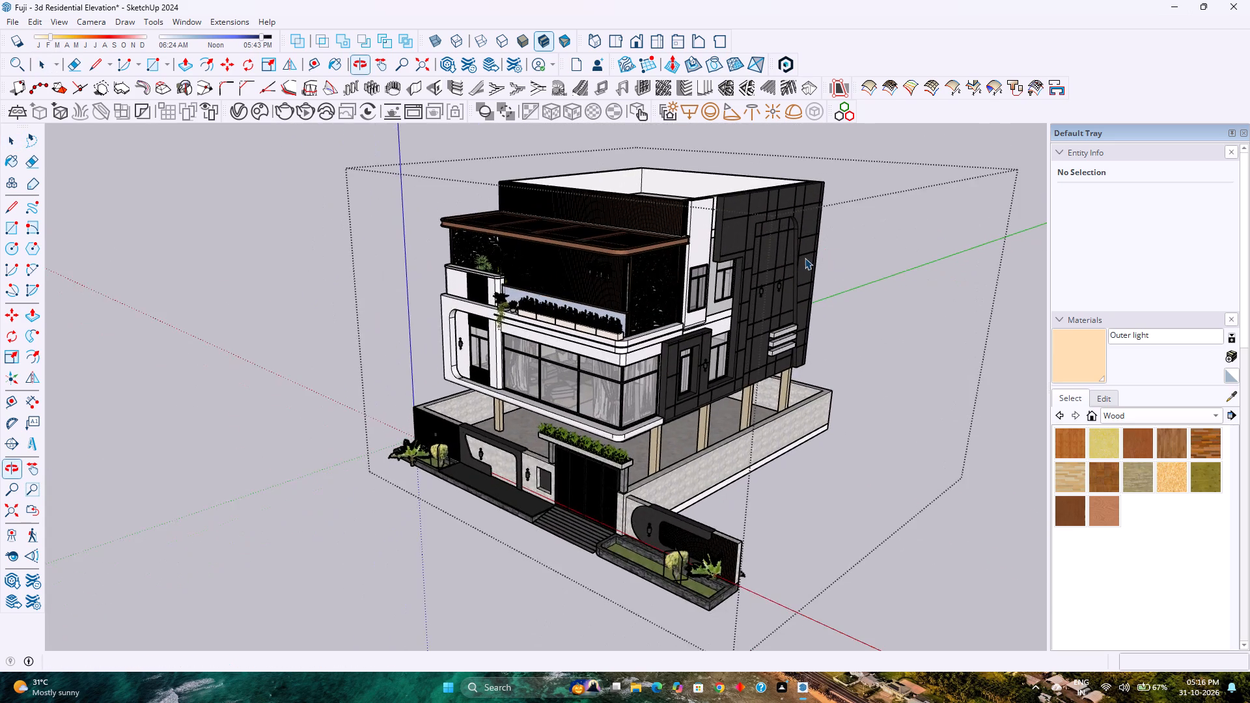
scroll(689, 273, "up", 2)
middle_click_drag(689, 273, 730, 231)
scroll(702, 238, "up", 1)
middle_click_drag(672, 243, 693, 219, "shift")
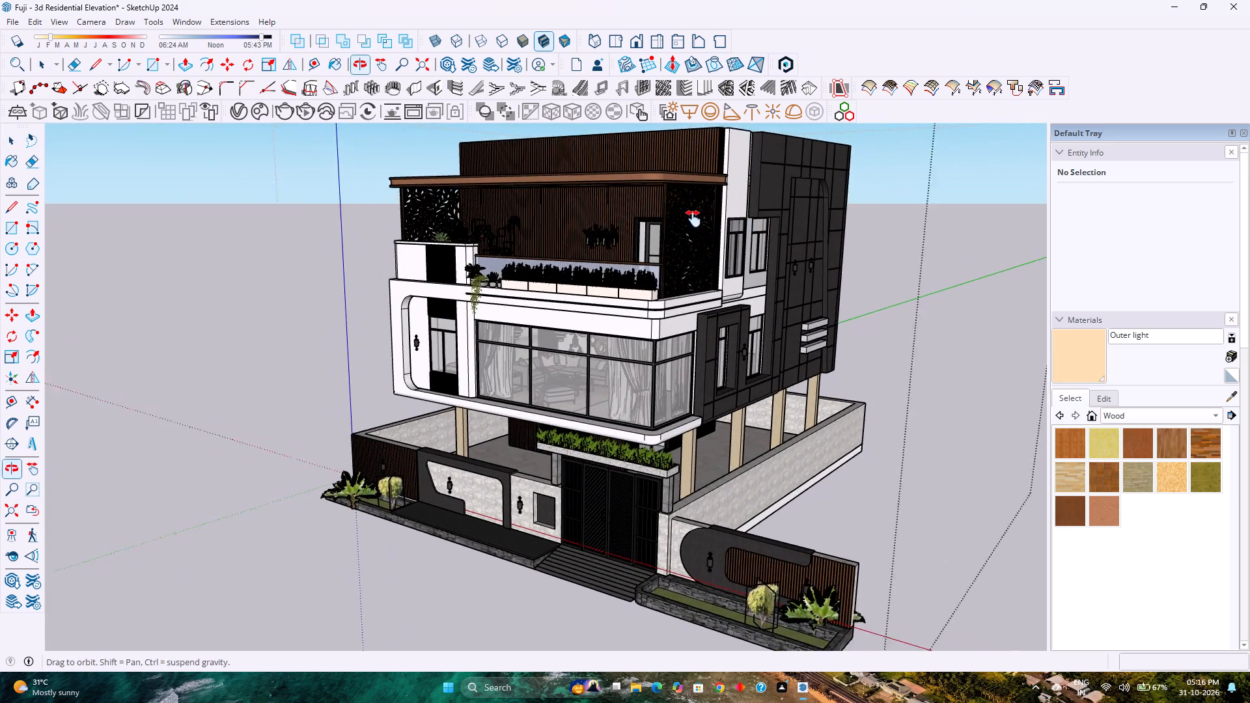
middle_click_drag(693, 219, 694, 217, "shift")
middle_click_drag(694, 217, 679, 267, "shift")
middle_click_drag(663, 353, 672, 296)
scroll(672, 296, "up", 1)
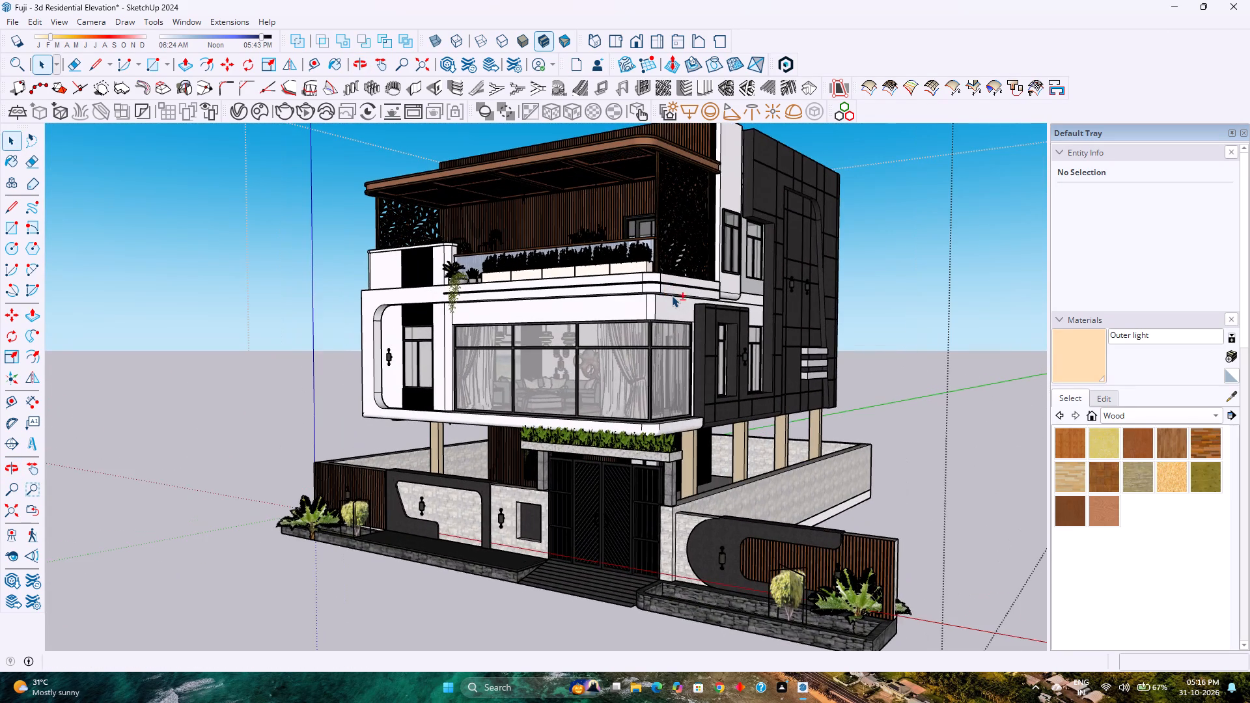
middle_click_drag(672, 296, 686, 308, "shift")
middle_click(686, 308, "shift")
middle_click(686, 308, "shift")
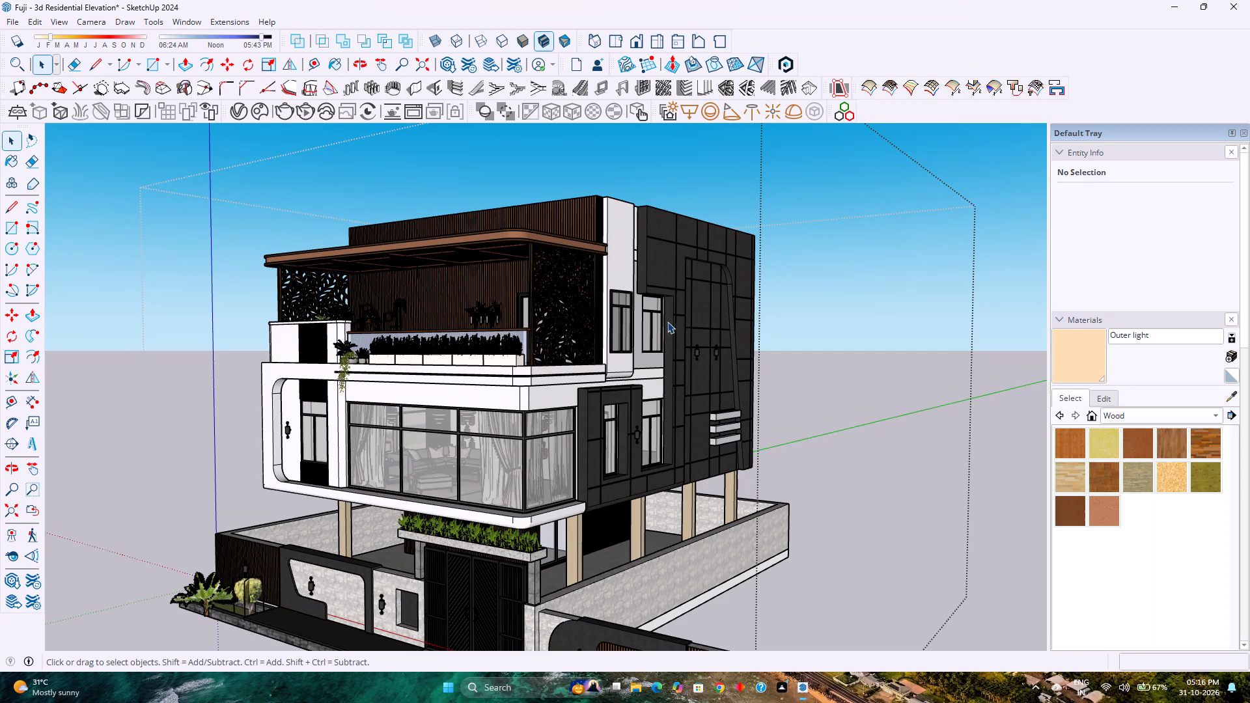
middle_click_drag(634, 356, 693, 279, "shift")
middle_click(694, 279, "shift")
middle_click(695, 278, "shift")
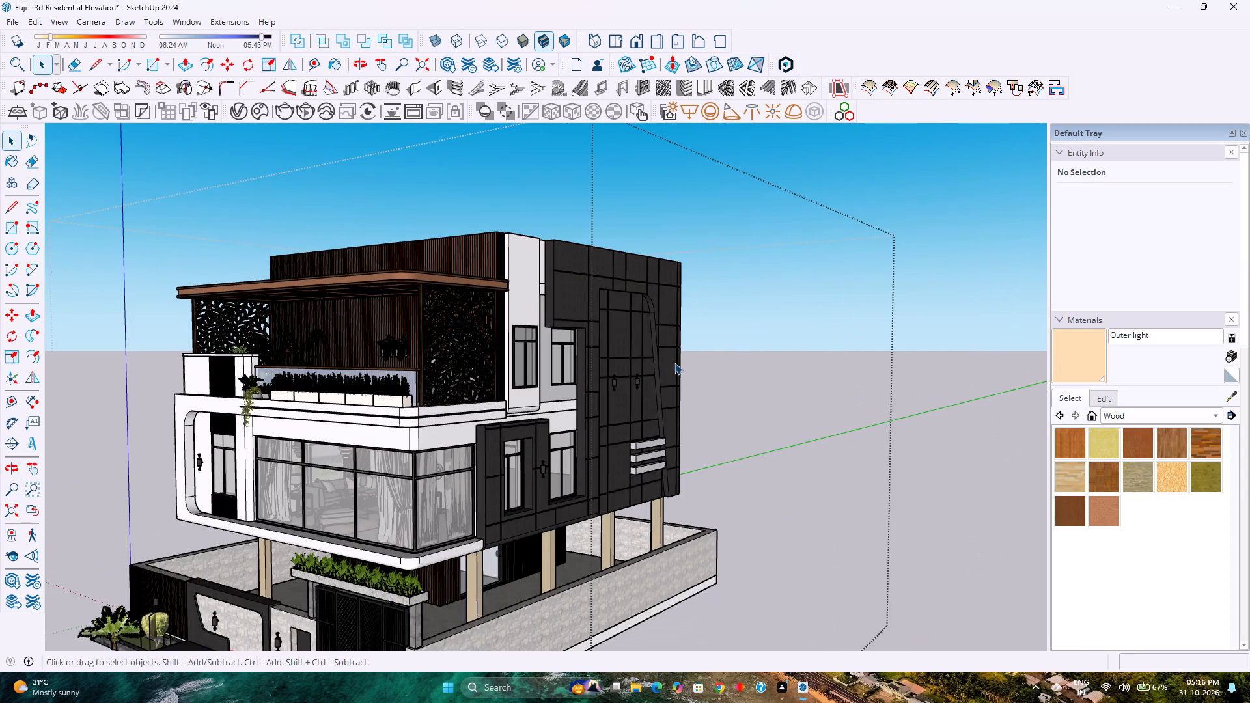
Examine the house from lower front-corner viewpoints, checking the entrance gate, boundary wall, planting and side elevation.
scroll(674, 363, "up", 1)
scroll(625, 388, "down", 3)
middle_click(452, 491)
middle_click(452, 490)
middle_click_drag(452, 490, 479, 468)
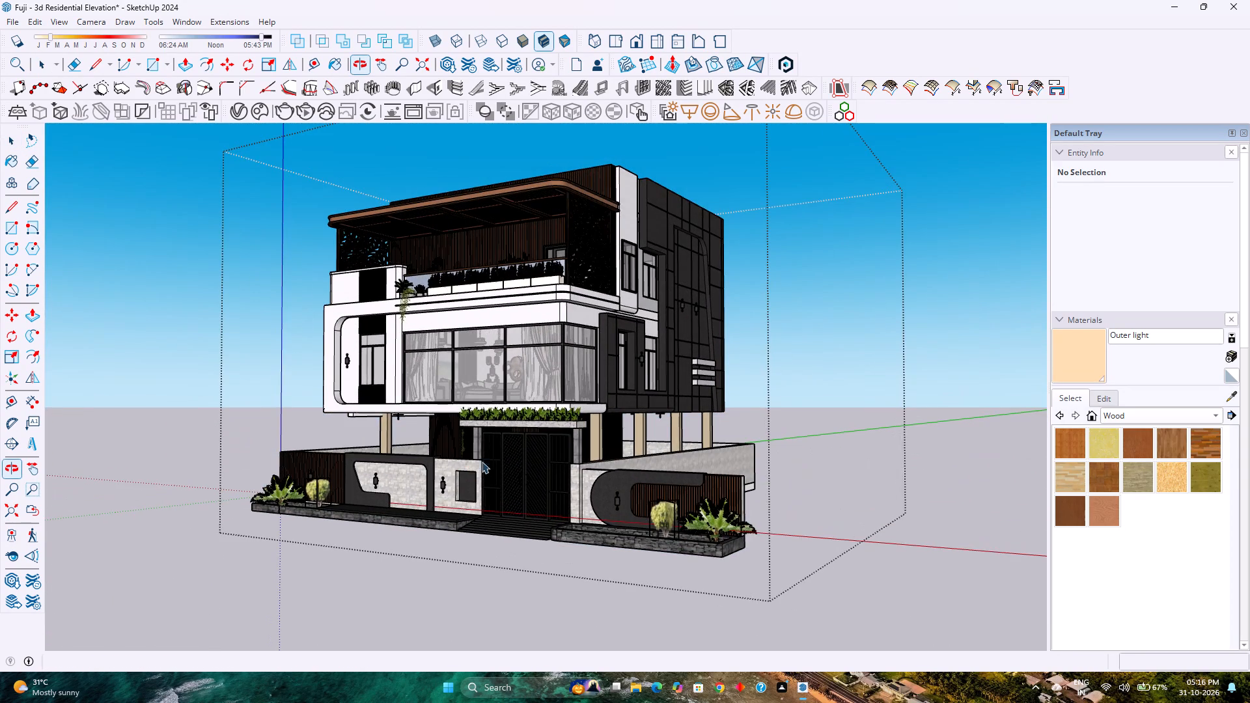
scroll(484, 454, "up", 1)
middle_click_drag(484, 428, 490, 472, "shift")
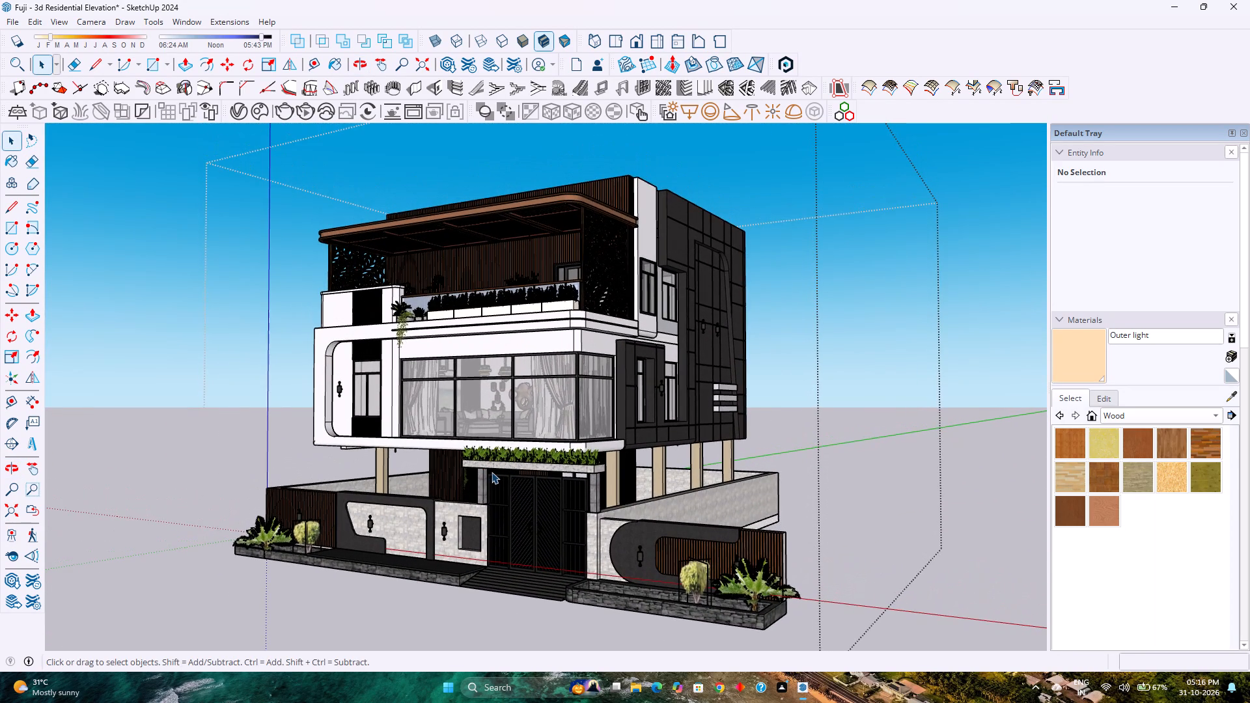
scroll(492, 472, "up", 1)
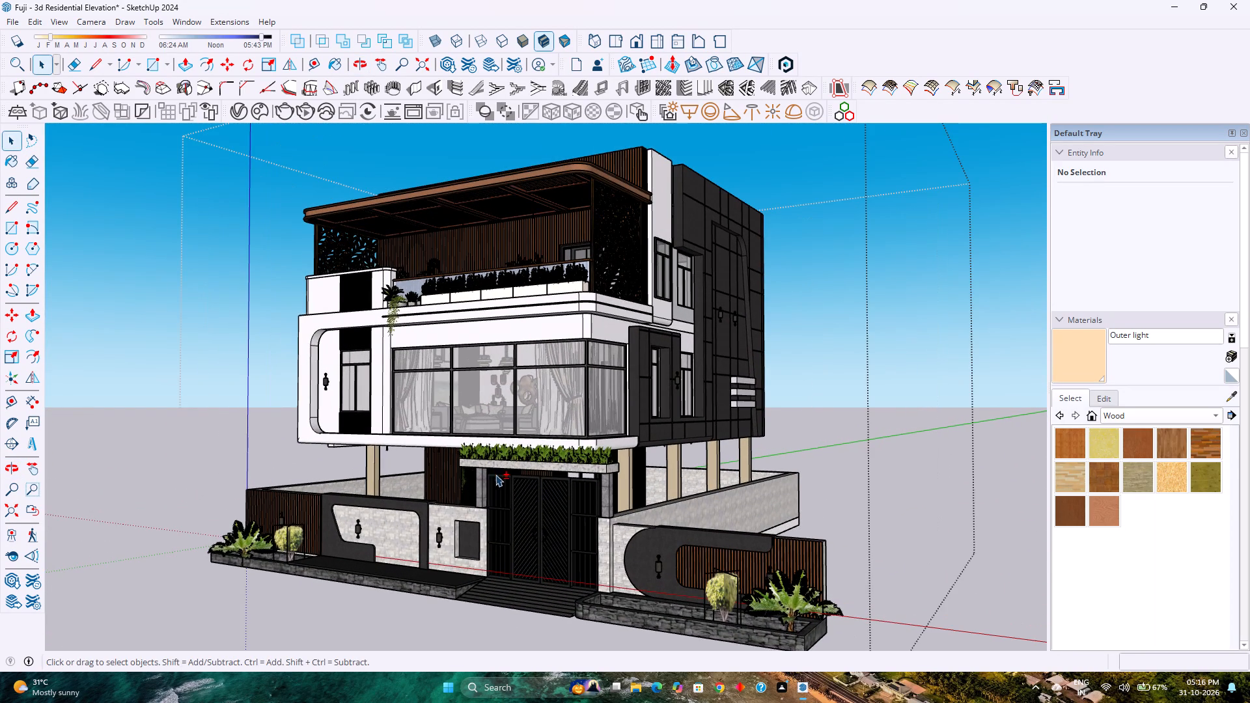
middle_click_drag(498, 480, 498, 466, "shift")
middle_click(498, 466, "shift")
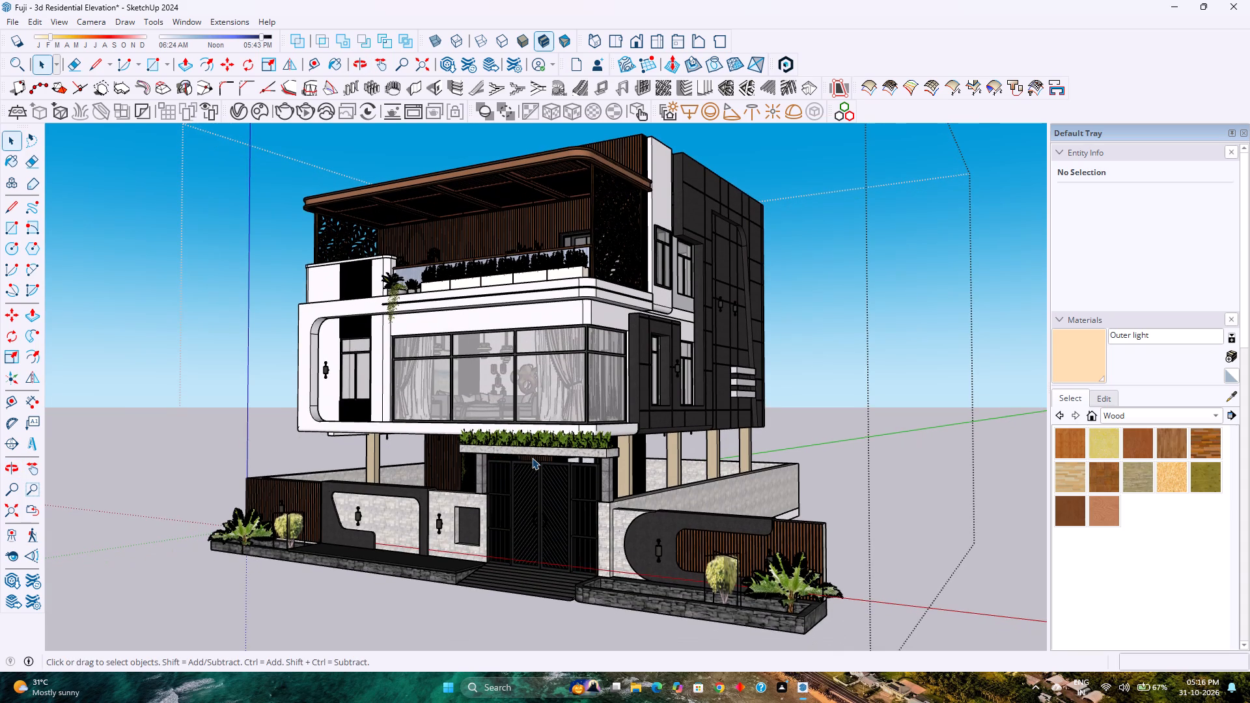
scroll(532, 458, "up", 1)
middle_click(532, 458)
middle_click_drag(532, 458, 546, 463)
middle_click(553, 431, "shift")
middle_click_drag(553, 431, 540, 478, "shift")
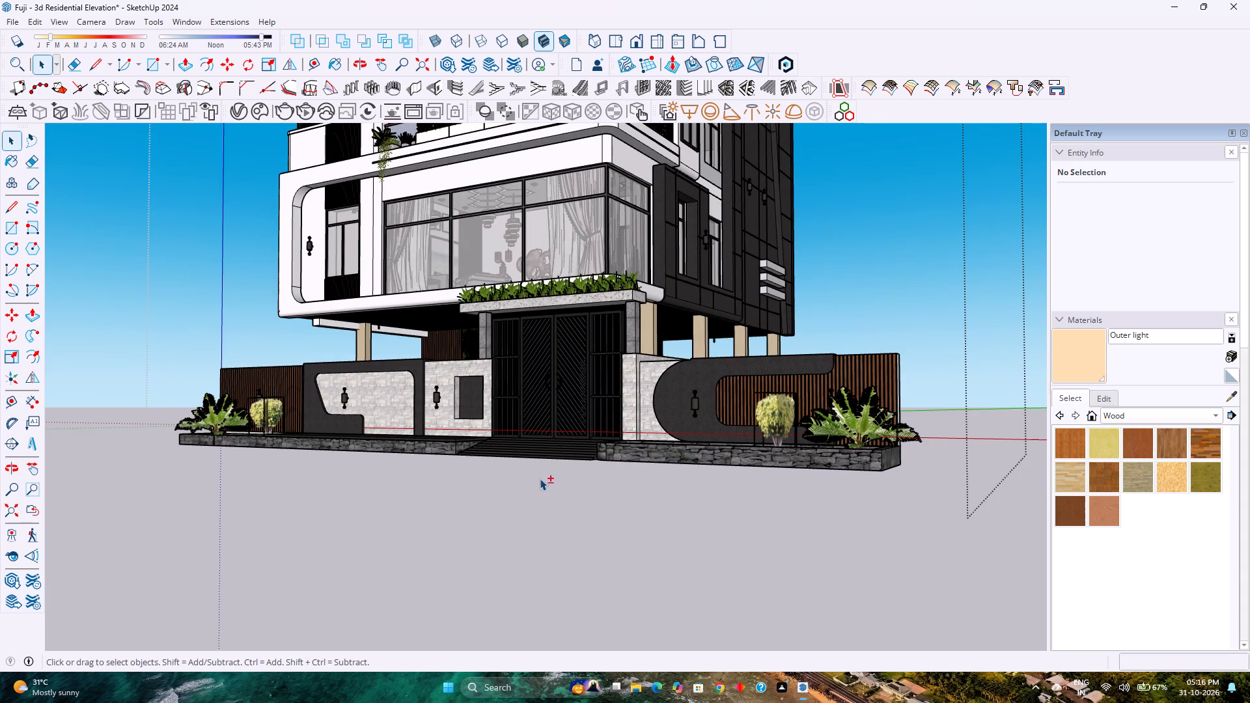
middle_click_drag(540, 478, 539, 481, "shift")
scroll(552, 421, "down", 1)
middle_click(552, 421)
middle_click(552, 427, "shift")
middle_click_drag(549, 441, 526, 591, "shift")
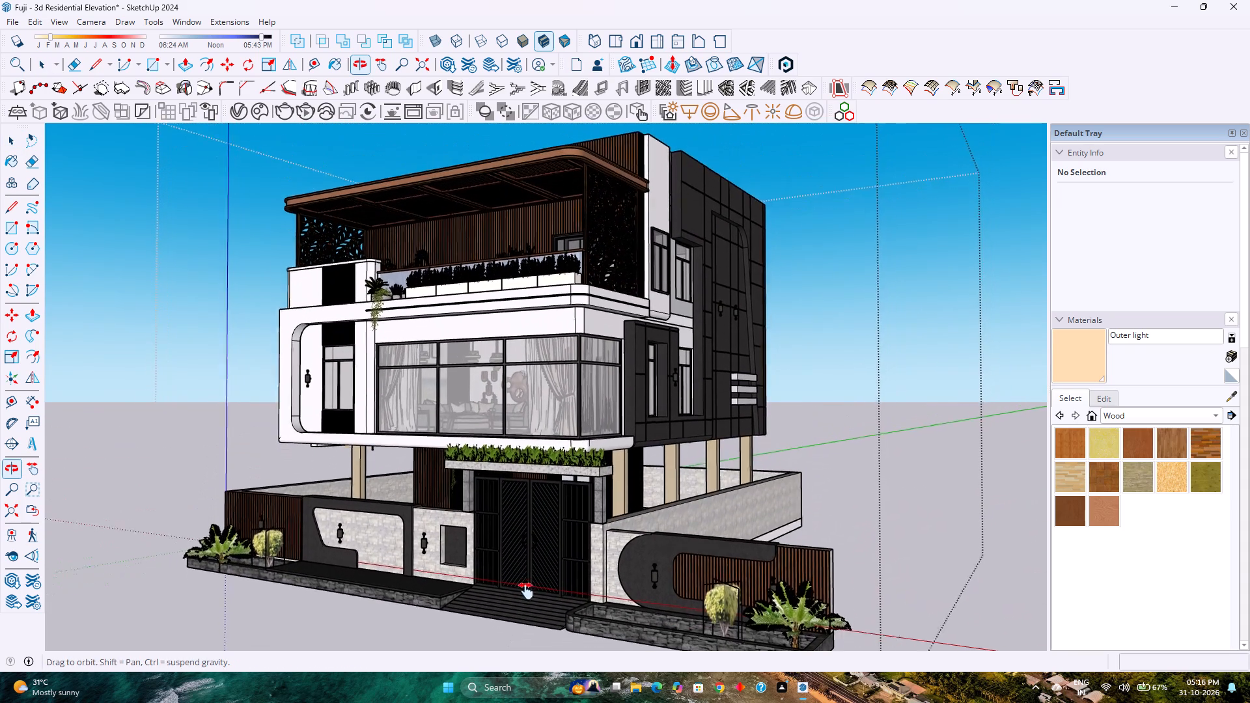
middle_click_drag(526, 591, 527, 586, "shift")
middle_click(527, 586, "shift")
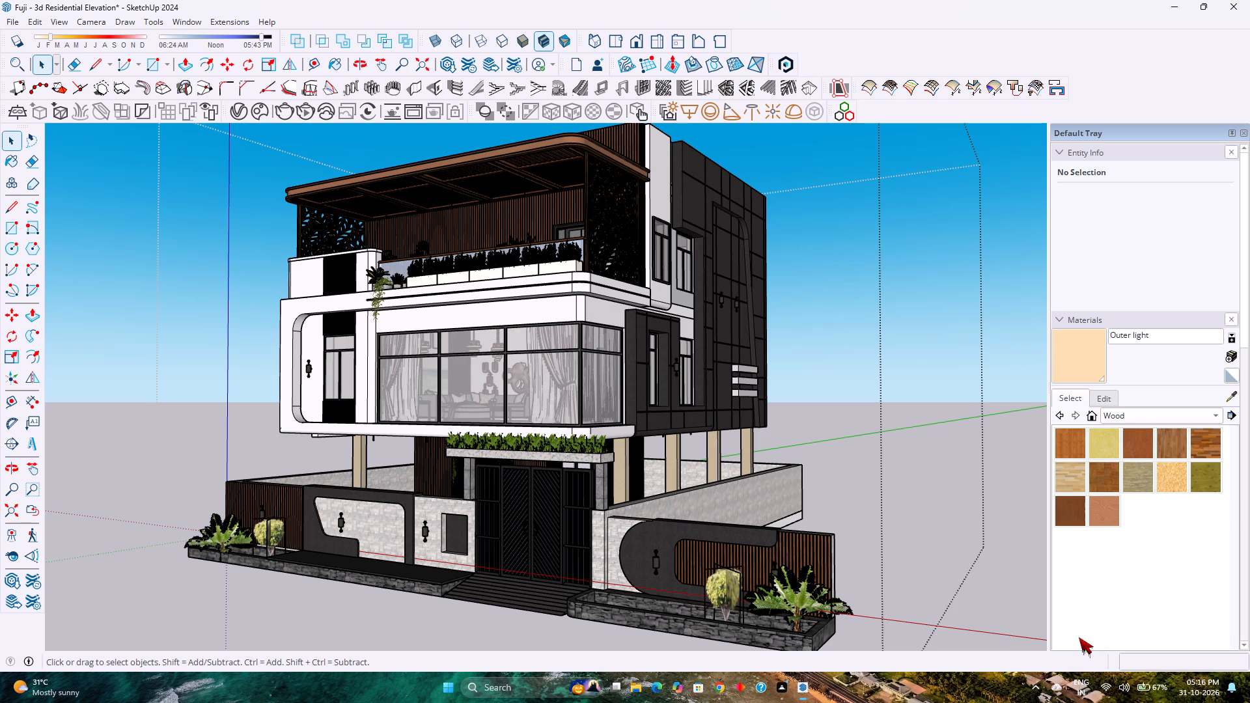
middle_click_drag(1077, 637, 1055, 620, "shift")
middle_click(873, 547, "shift")
middle_click(873, 547, "shift")
middle_click_drag(872, 547, 868, 543, "shift")
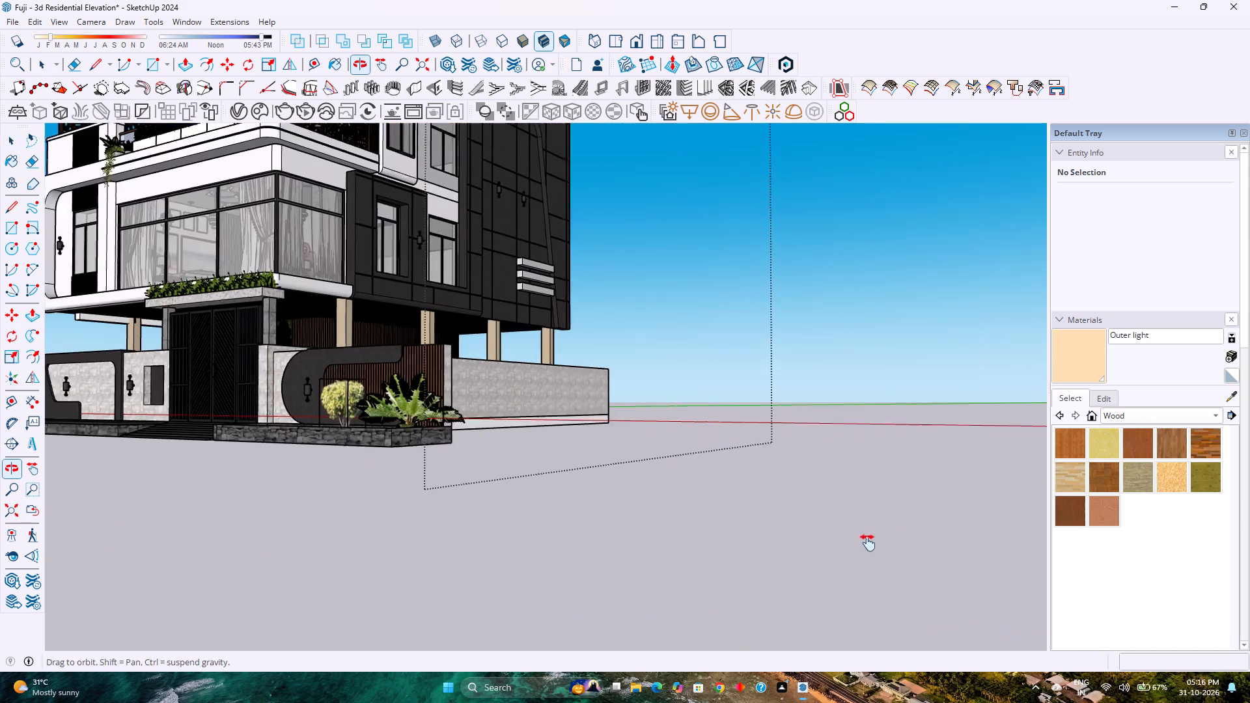
middle_click_drag(868, 543, 858, 540, "shift")
middle_click_drag(916, 583, 1038, 659, "shift")
middle_click(1038, 659, "shift")
middle_click(1038, 659, "shift")
middle_click_drag(608, 465, 745, 555, "shift")
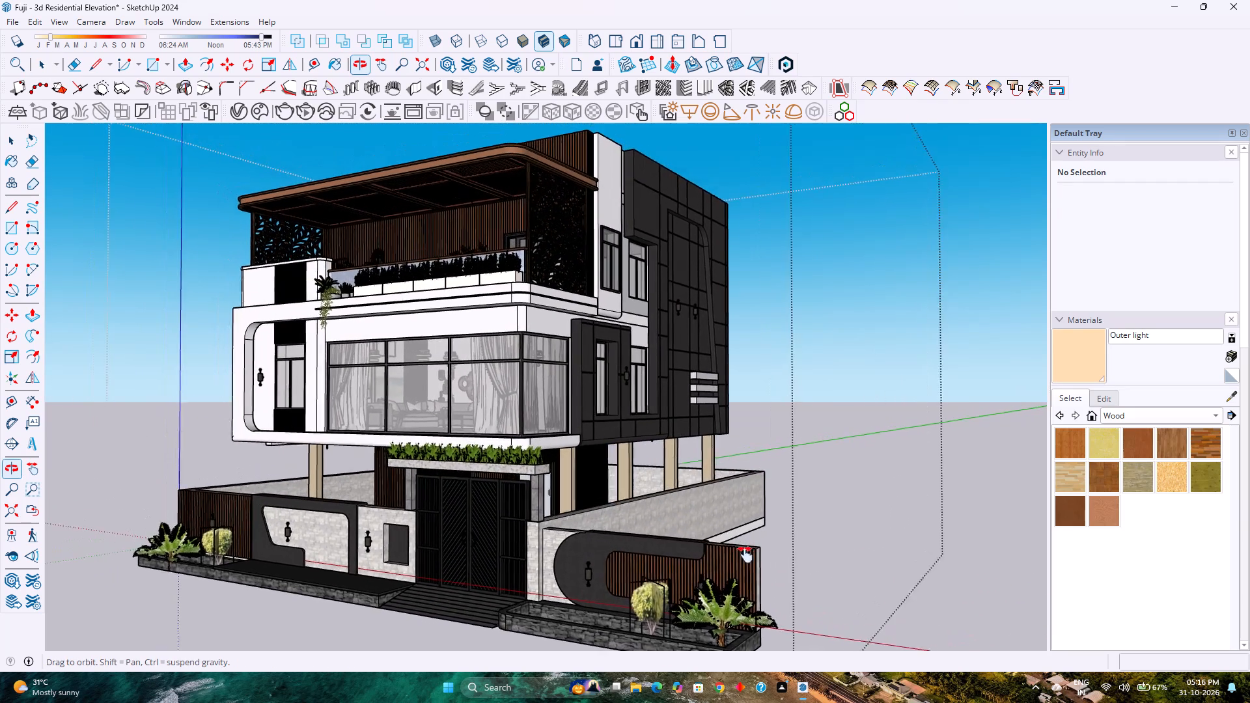
middle_click_drag(745, 555, 846, 555, "shift")
middle_click(846, 555, "shift")
middle_click_drag(788, 512, 804, 514)
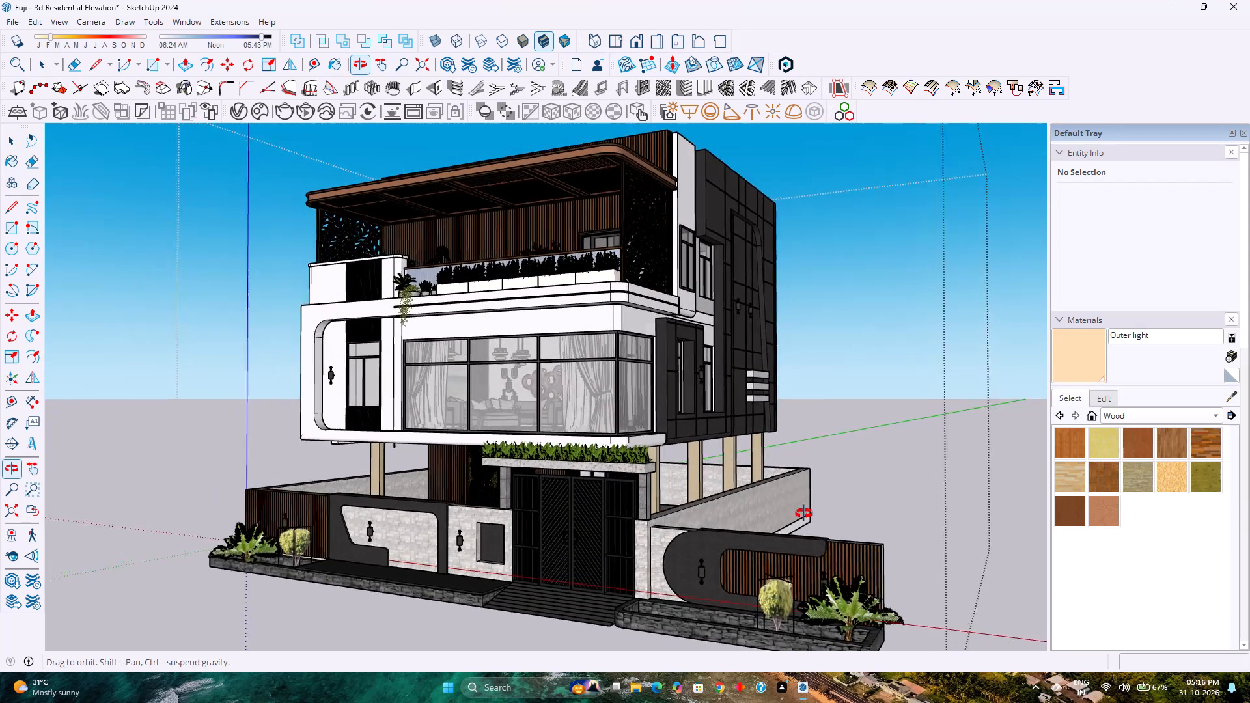
middle_click_drag(804, 514, 807, 513)
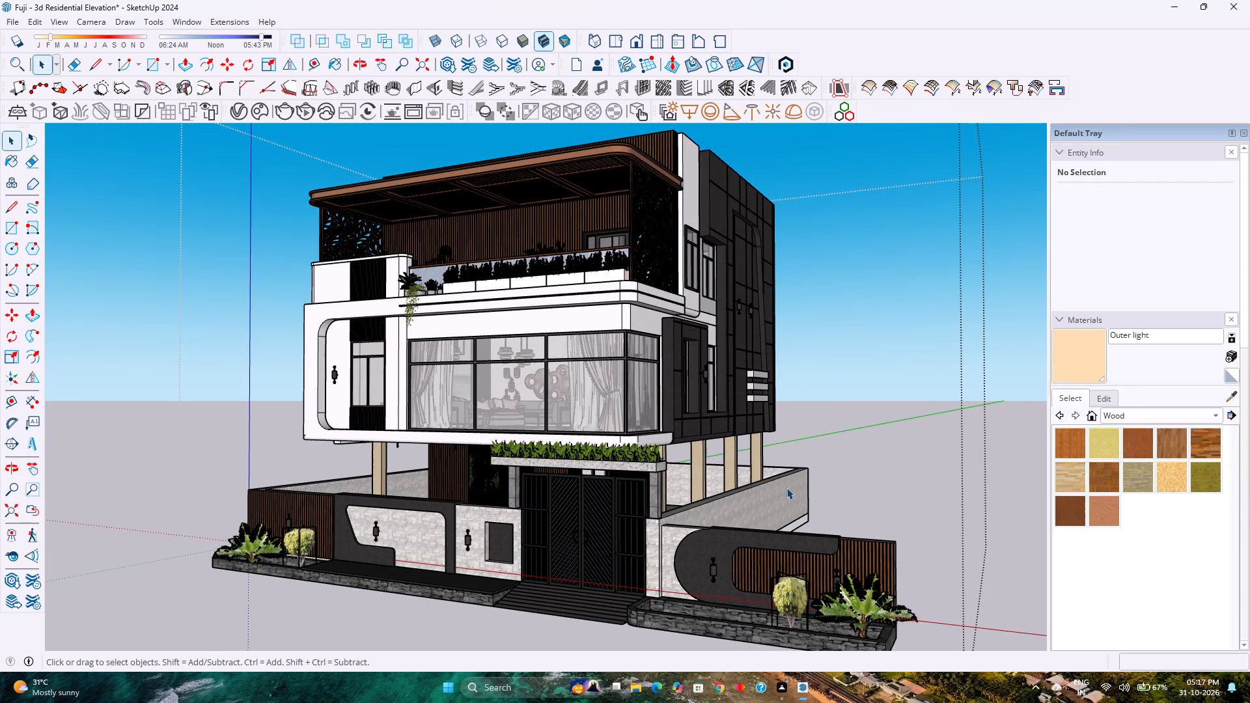
scroll(786, 488, "up", 1)
scroll(786, 488, "down", 1)
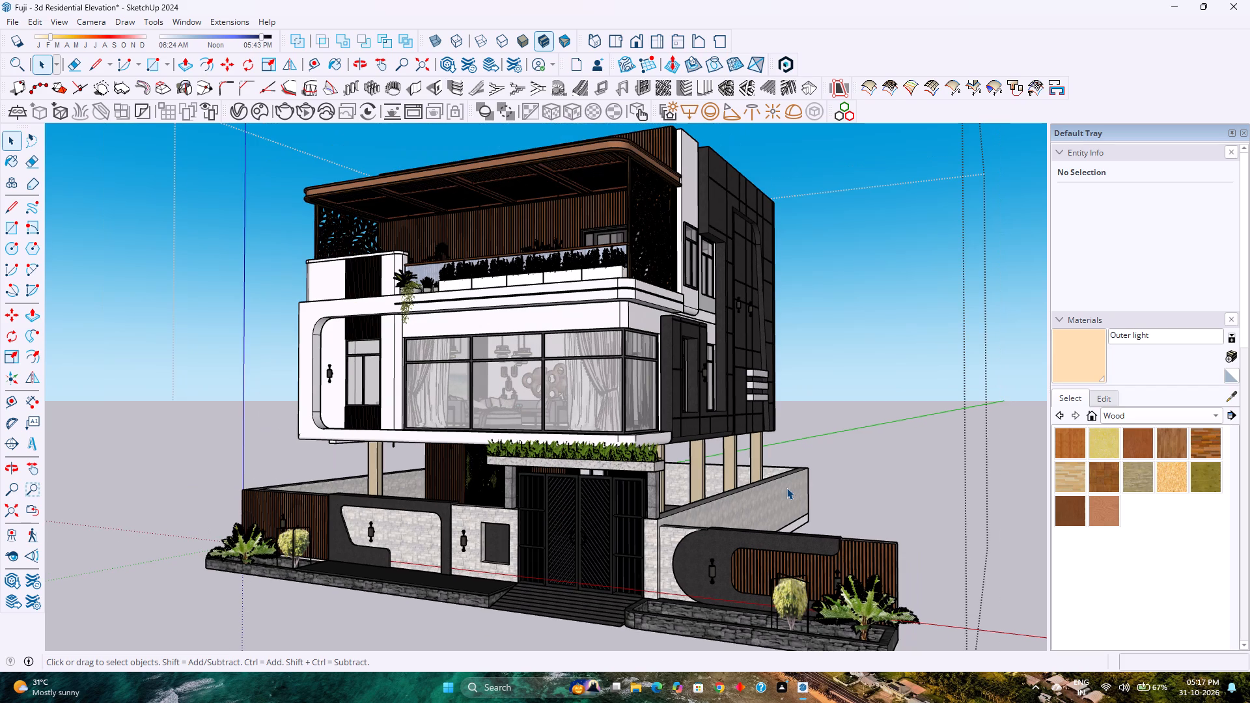
Go inside the nested house groups and remove the middle floor's narrow window group from view between the wood-slat panels.
double_click(374, 377)
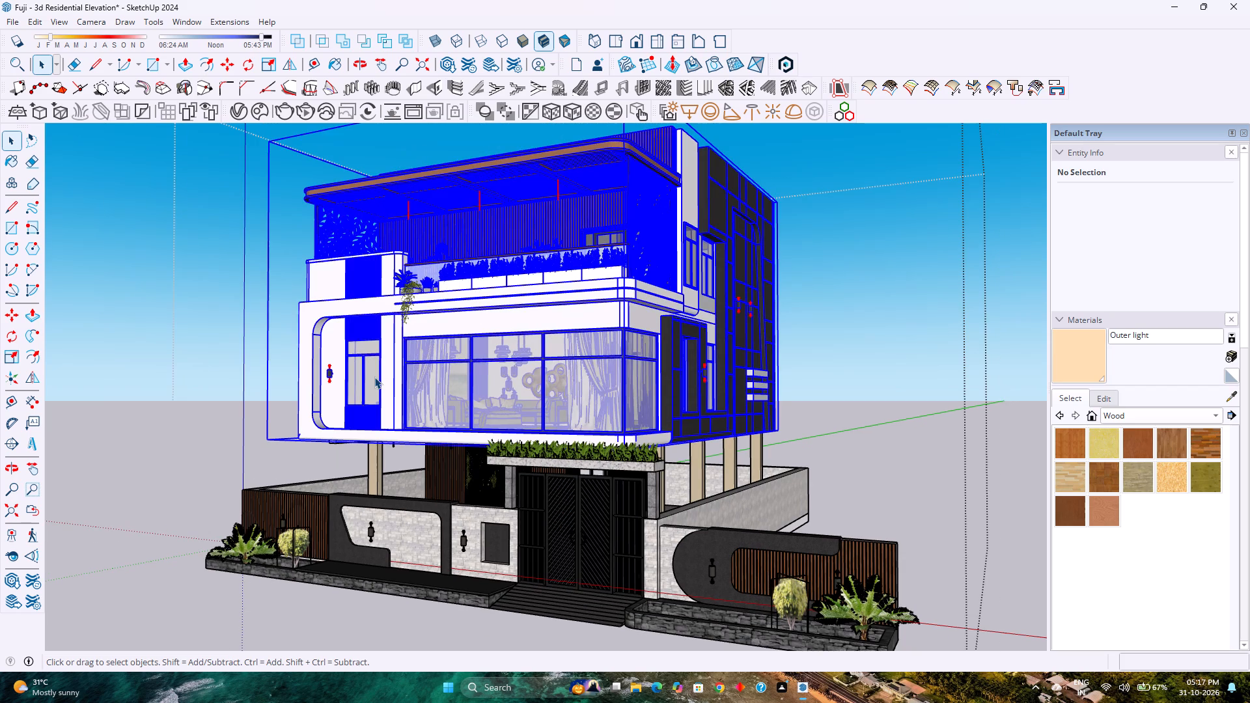
left_click(374, 377)
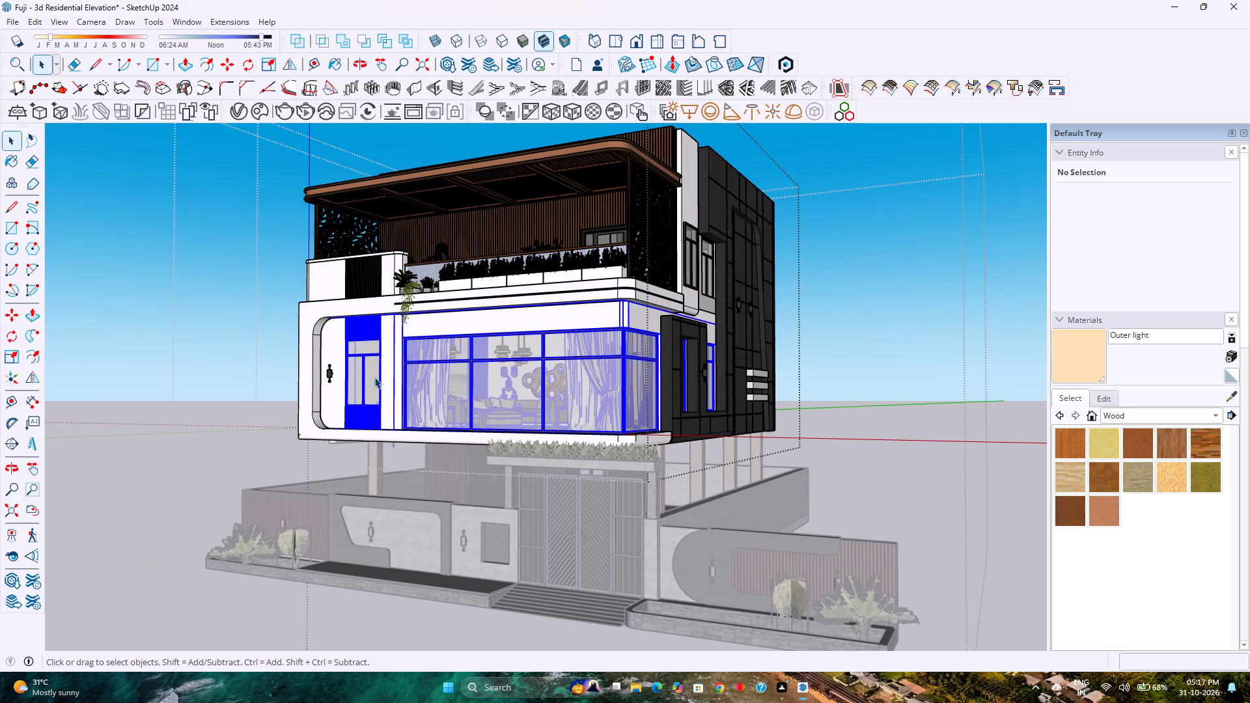
double_click(374, 377)
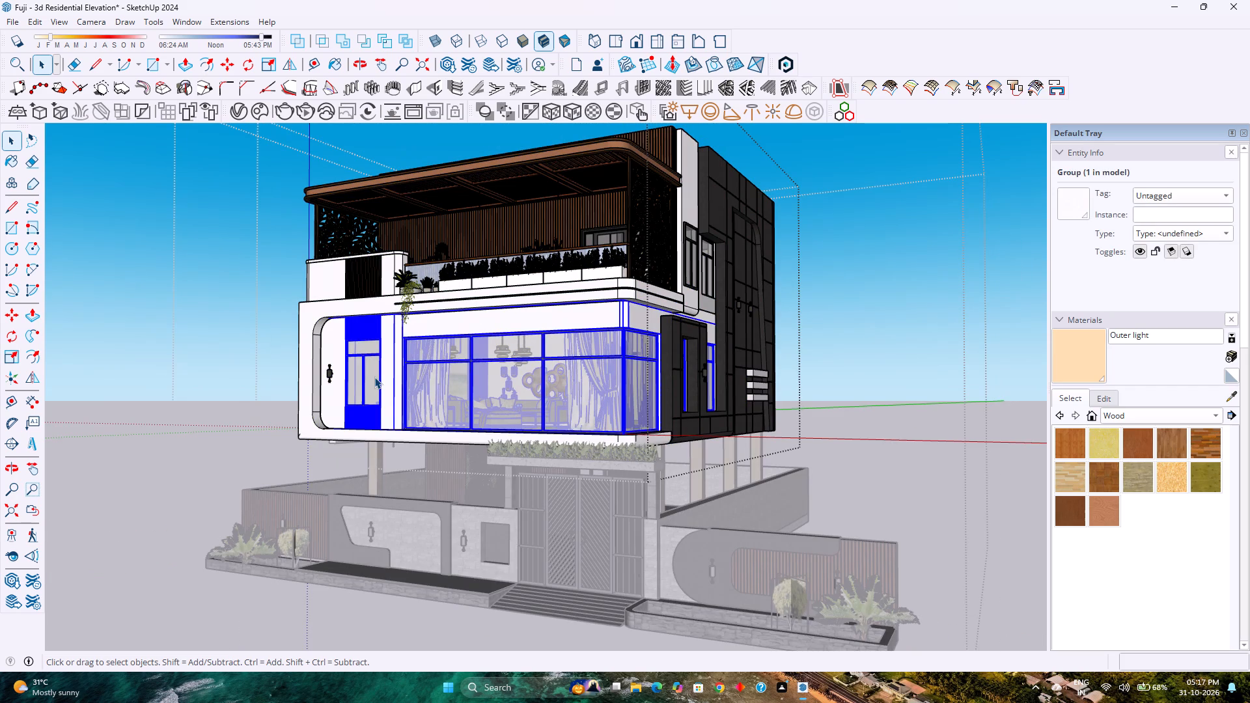
left_click(364, 364)
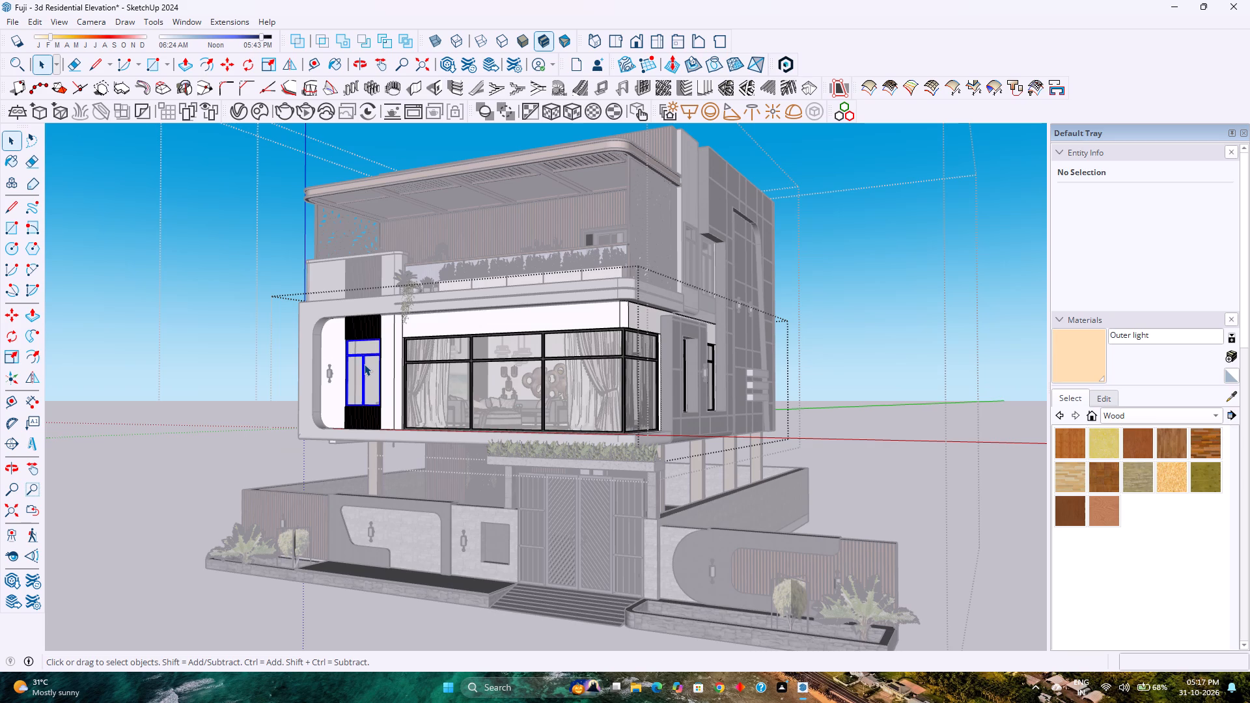
right_click(364, 364)
left_click(406, 397)
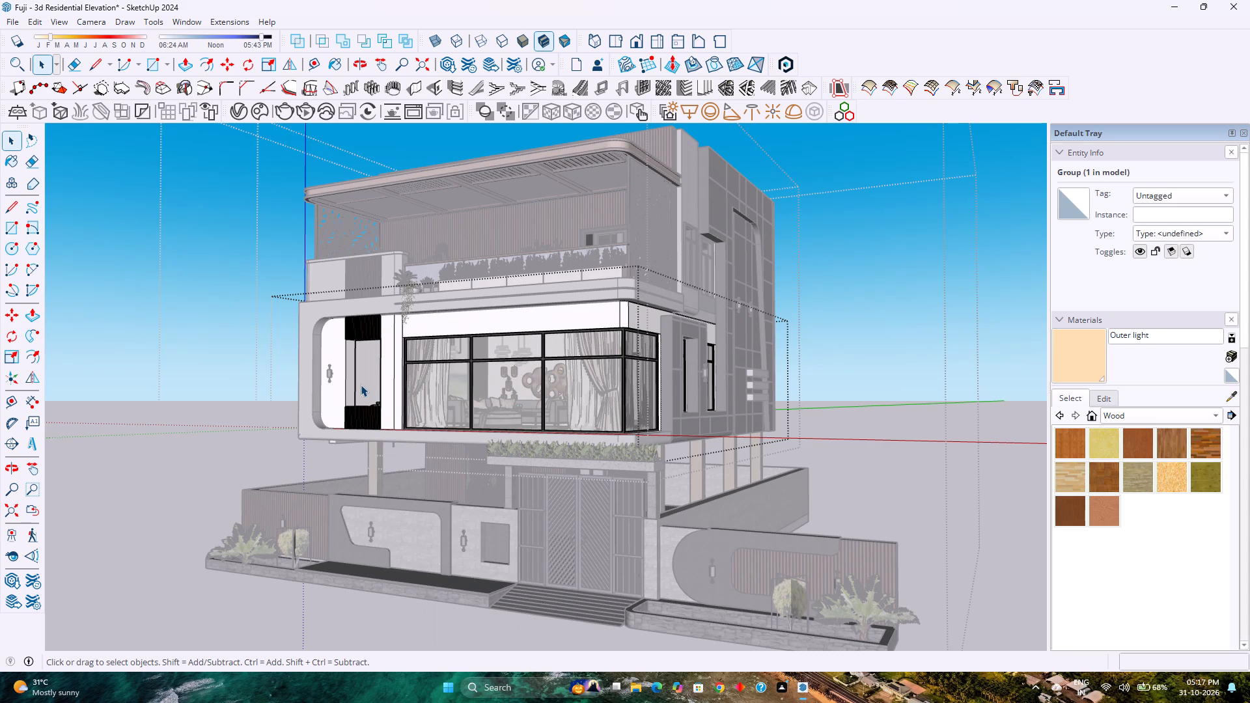
Examine the narrow window opening up close, checking its reveals, sill and the living room behind it.
scroll(361, 383, "up", 15)
middle_click_drag(371, 400, 389, 420)
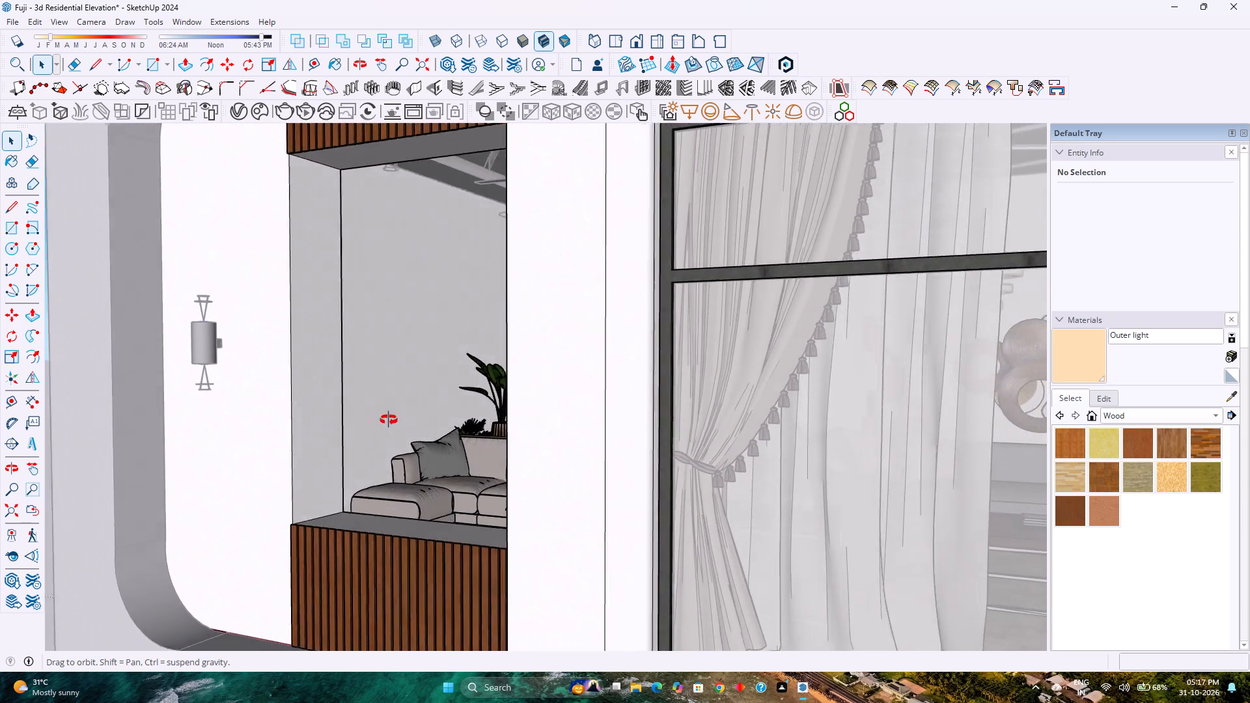
middle_click_drag(389, 420, 615, 519)
middle_click(614, 517)
middle_click_drag(611, 507, 445, 450)
scroll(737, 500, "down", 3)
scroll(719, 553, "up", 2)
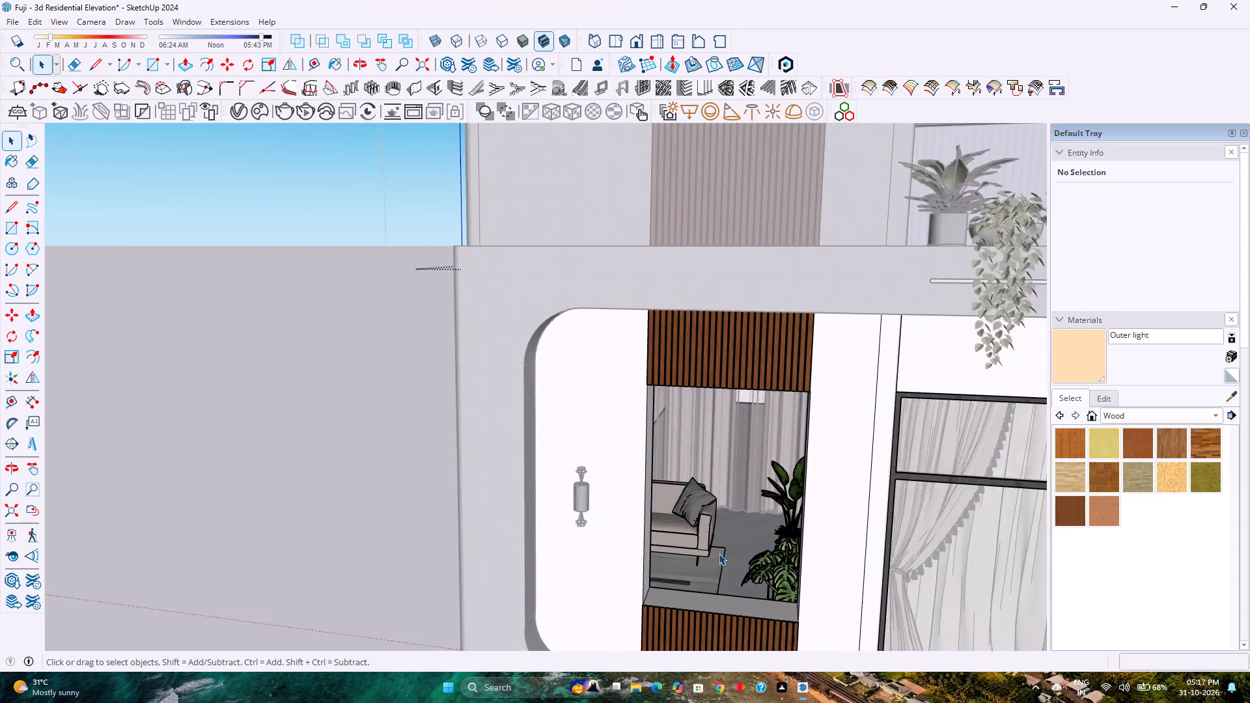
scroll(719, 553, "up", 3)
middle_click(712, 534)
middle_click(712, 534)
middle_click_drag(709, 534, 667, 516)
middle_click(667, 516)
middle_click_drag(667, 516, 659, 509)
scroll(637, 488, "down", 4)
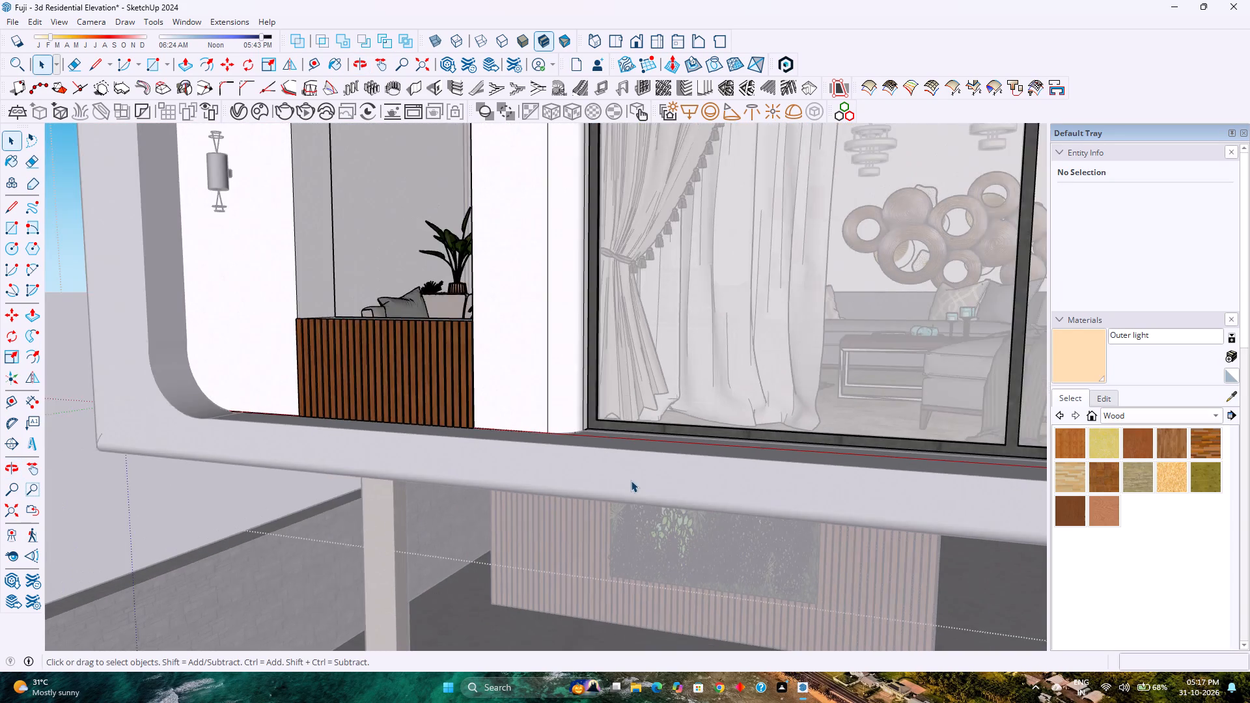
scroll(631, 480, "down", 4)
middle_click_drag(490, 291, 554, 397, "shift")
scroll(554, 395, "up", 3)
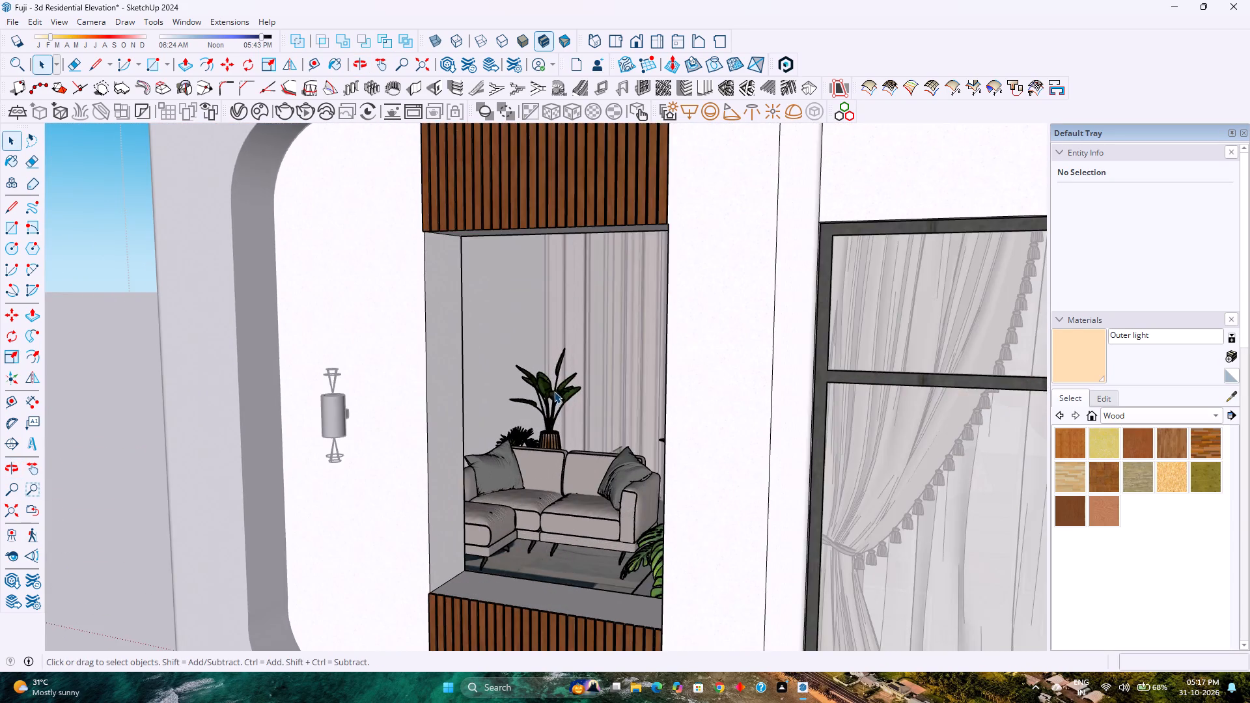
middle_click(552, 391)
middle_click_drag(549, 391, 475, 363)
scroll(466, 363, "up", 1)
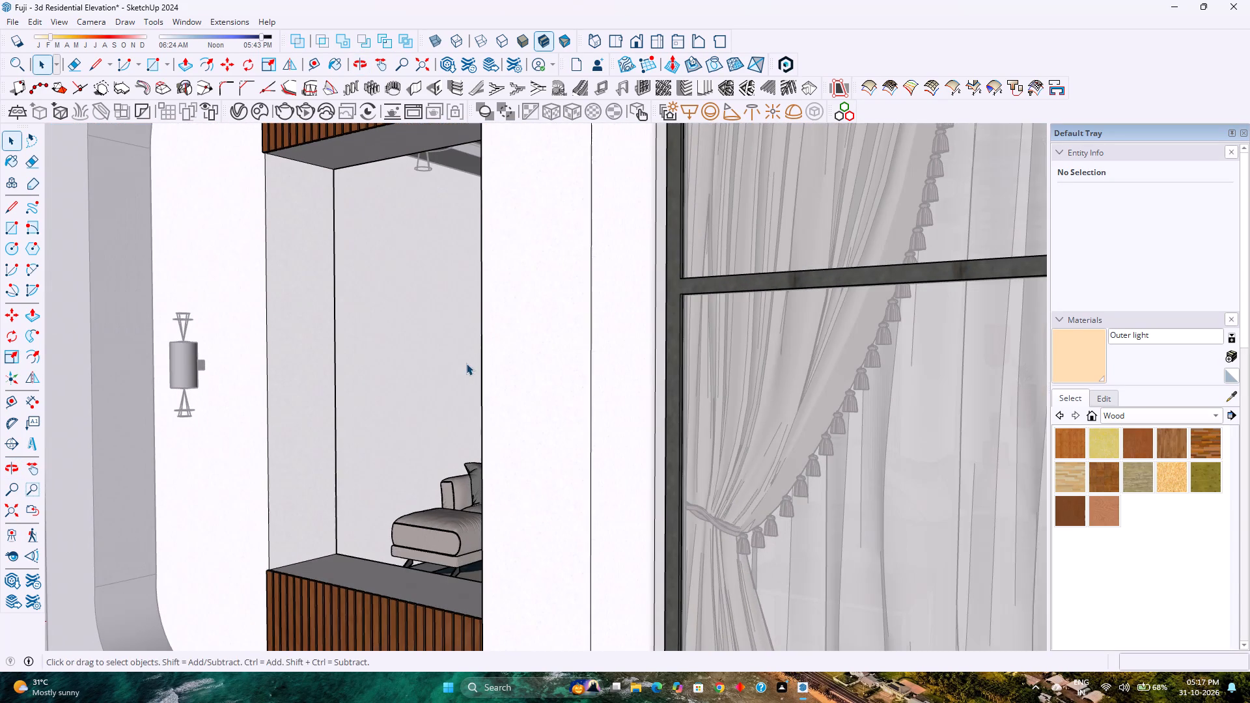
middle_click_drag(456, 362, 475, 366)
middle_click(475, 366)
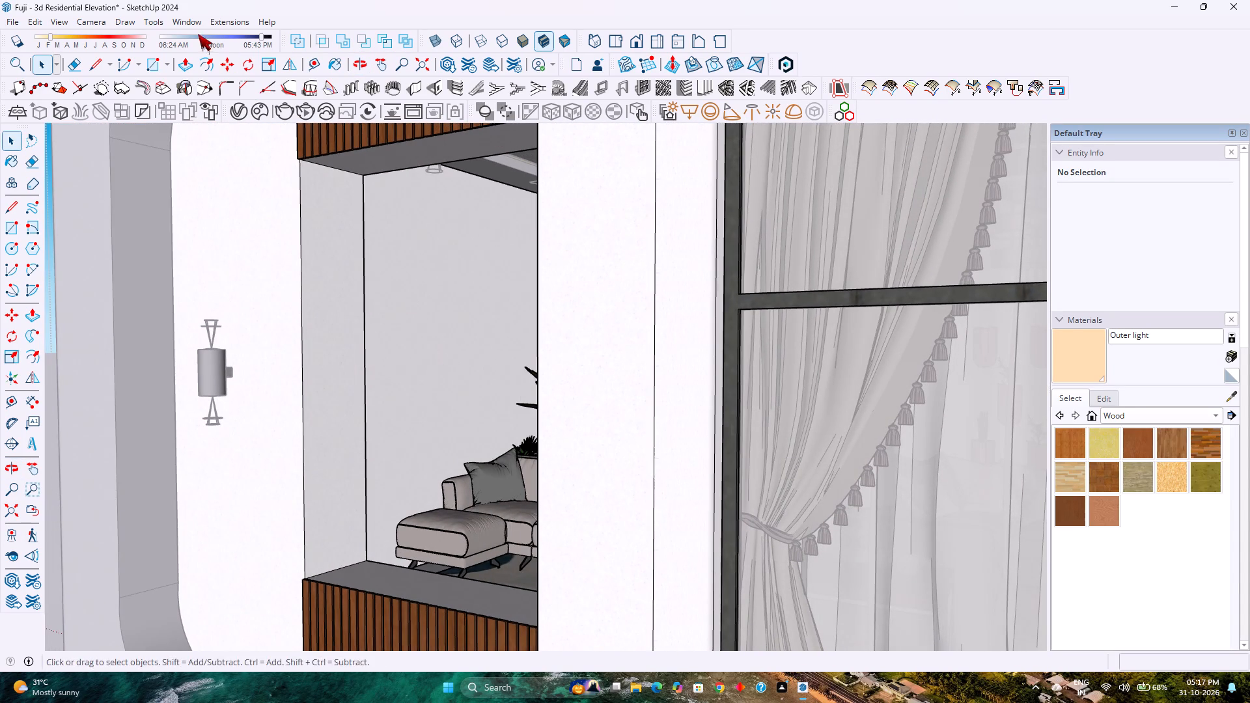
Search 3D Warehouse models for "wall arts", replacing the earlier Curtain search.
left_click(186, 17)
left_click(217, 127)
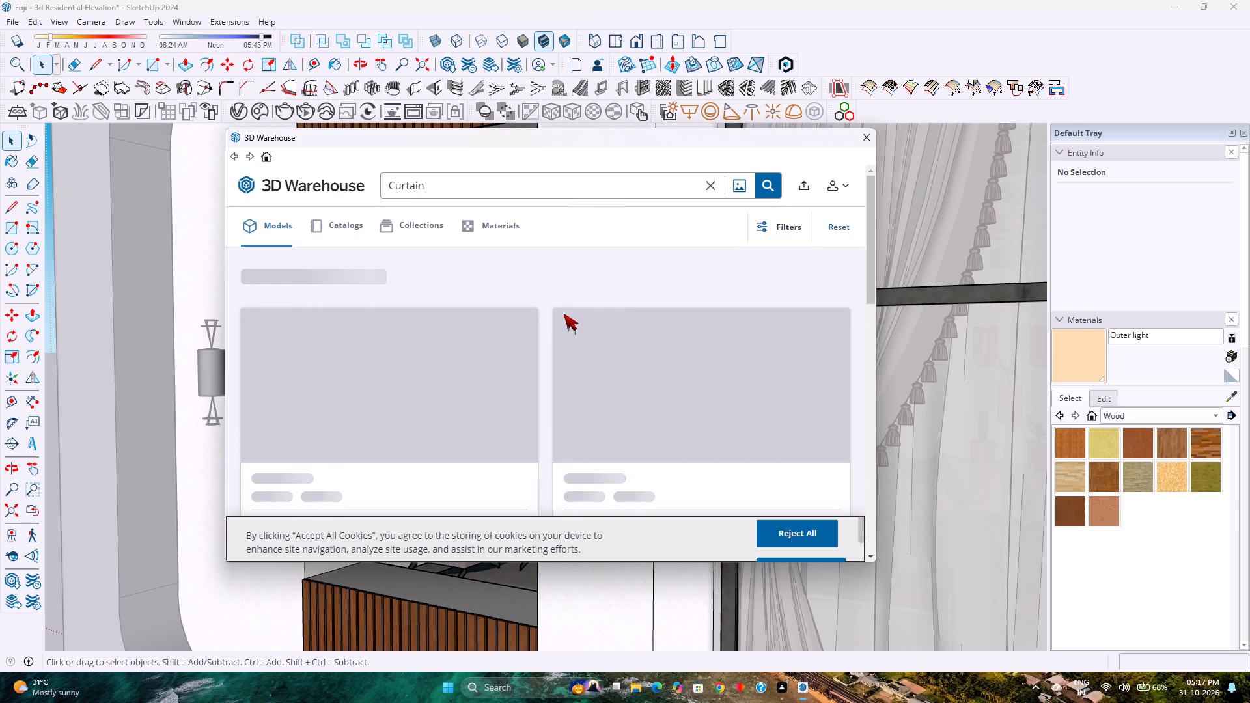
left_click(710, 184)
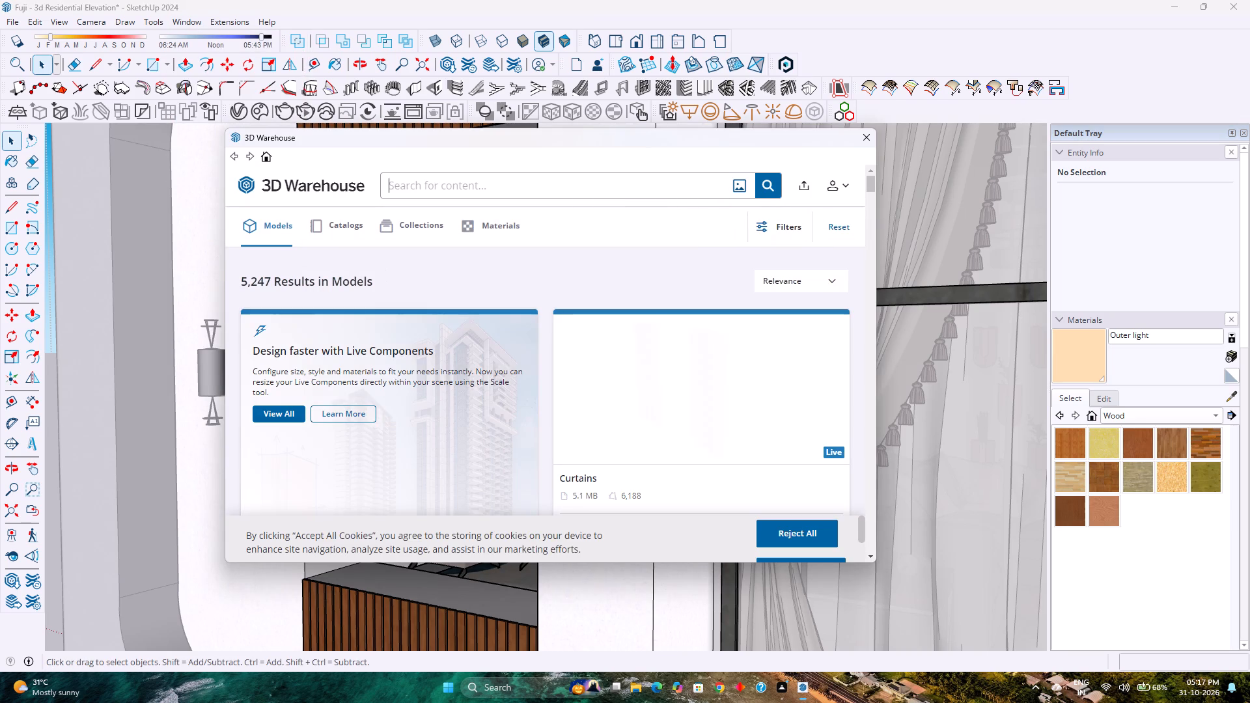
left_click(558, 188)
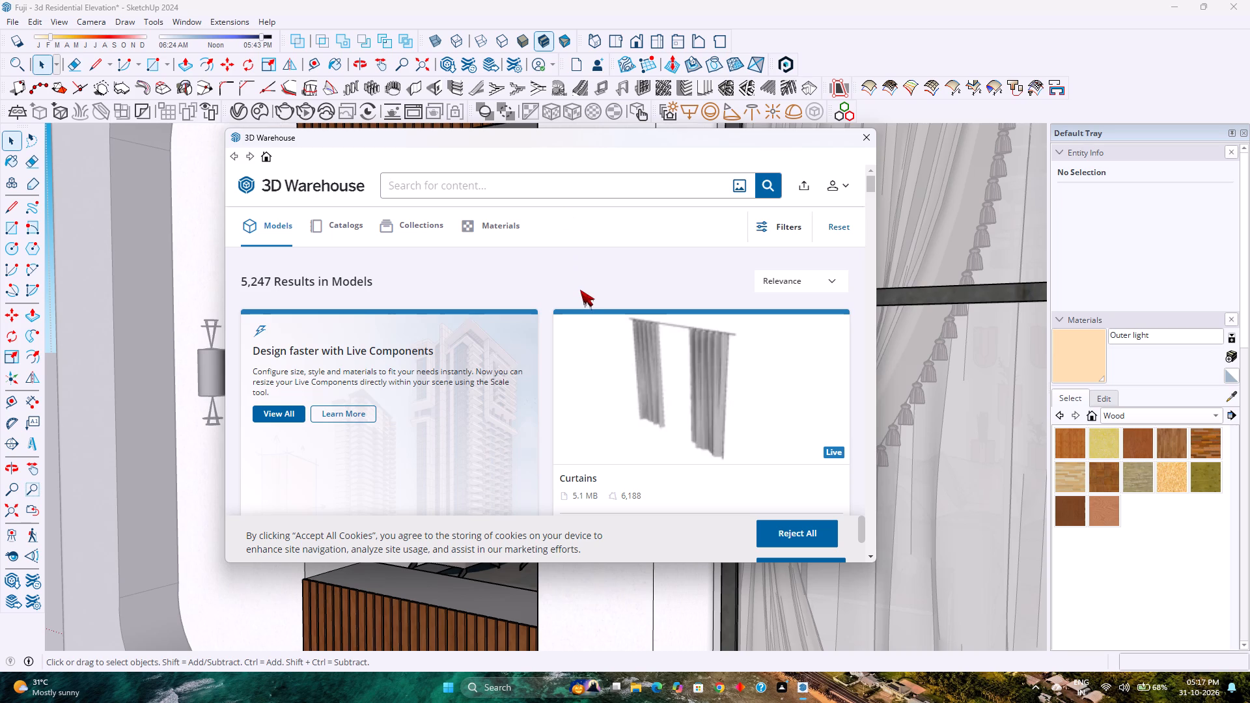
type("walll")
key("space")
key("BackSpace")
key("BackSpace")
key("space")
type("arts")
key("Return")
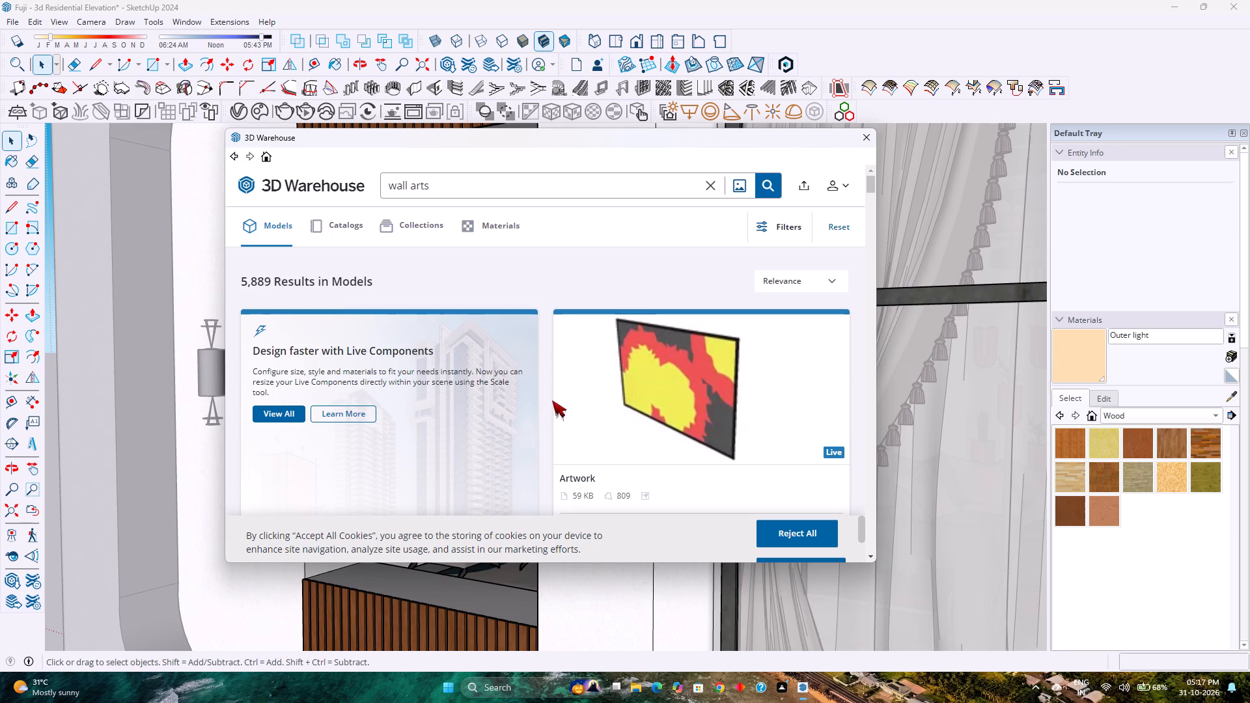
Look through the wall art results down to the end of the loaded list for a piece suited to the living room.
scroll(565, 364, "down", 1)
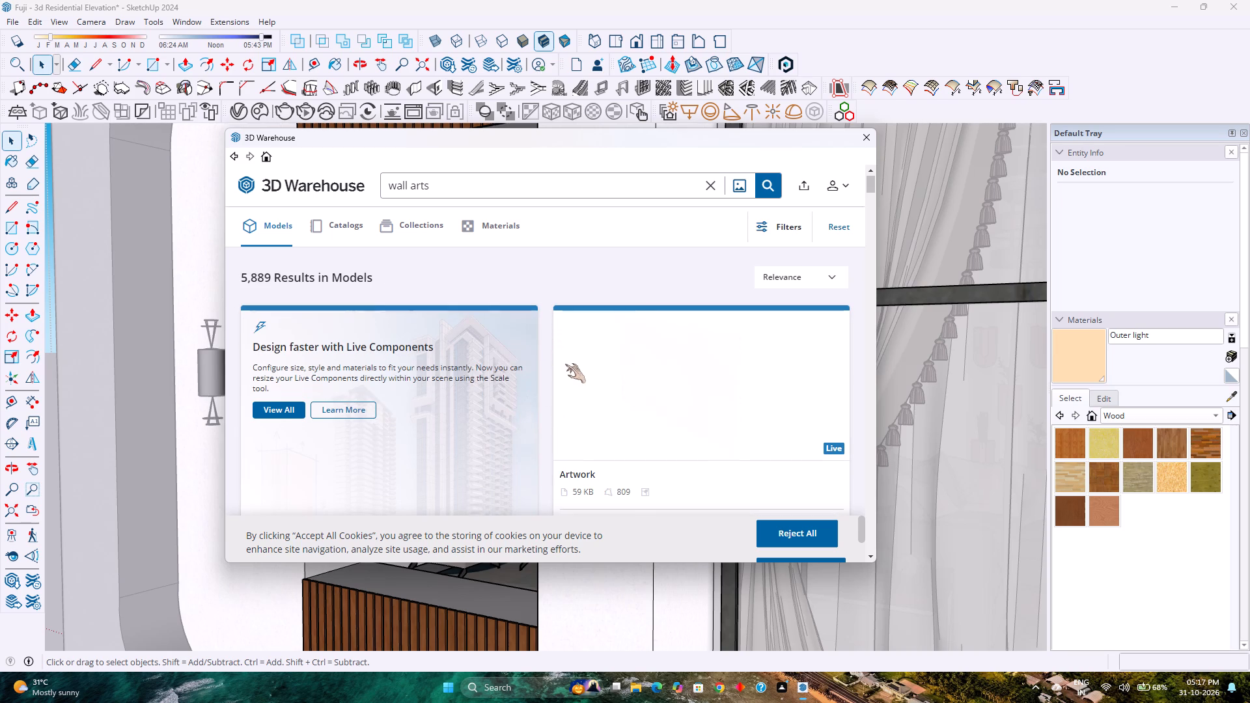
scroll(565, 364, "down", 5)
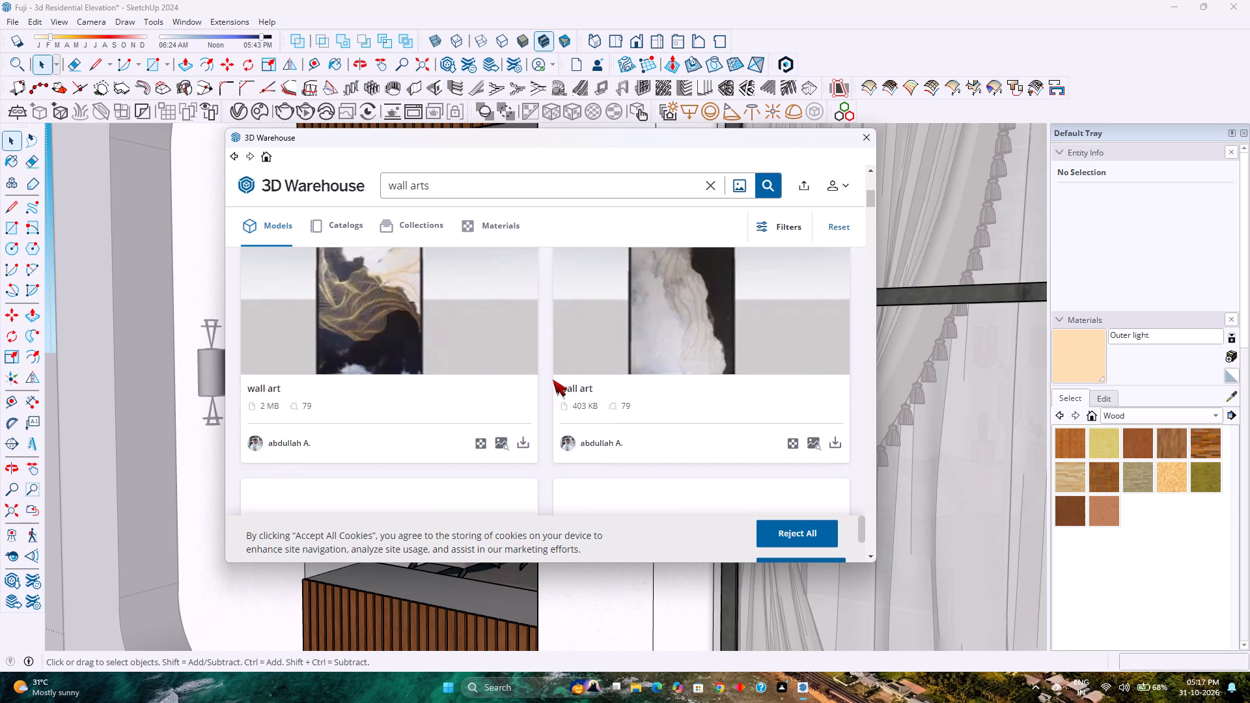
scroll(553, 379, "down", 8)
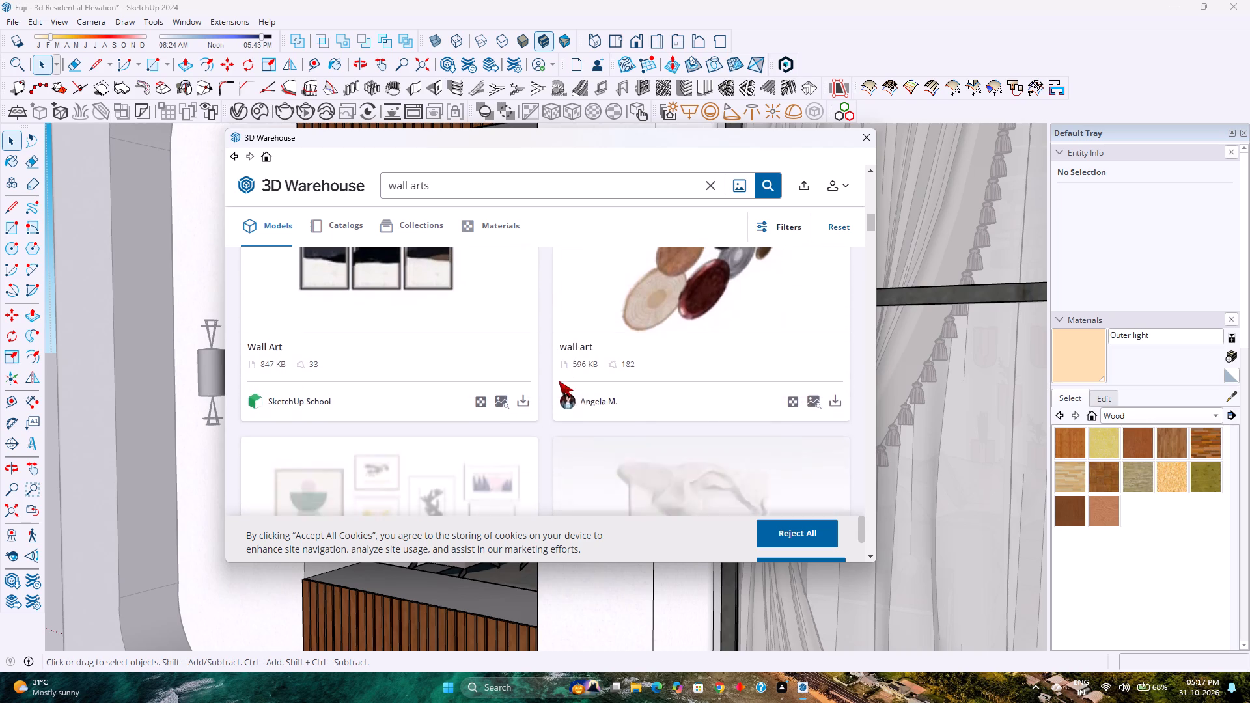
scroll(559, 381, "down", 6)
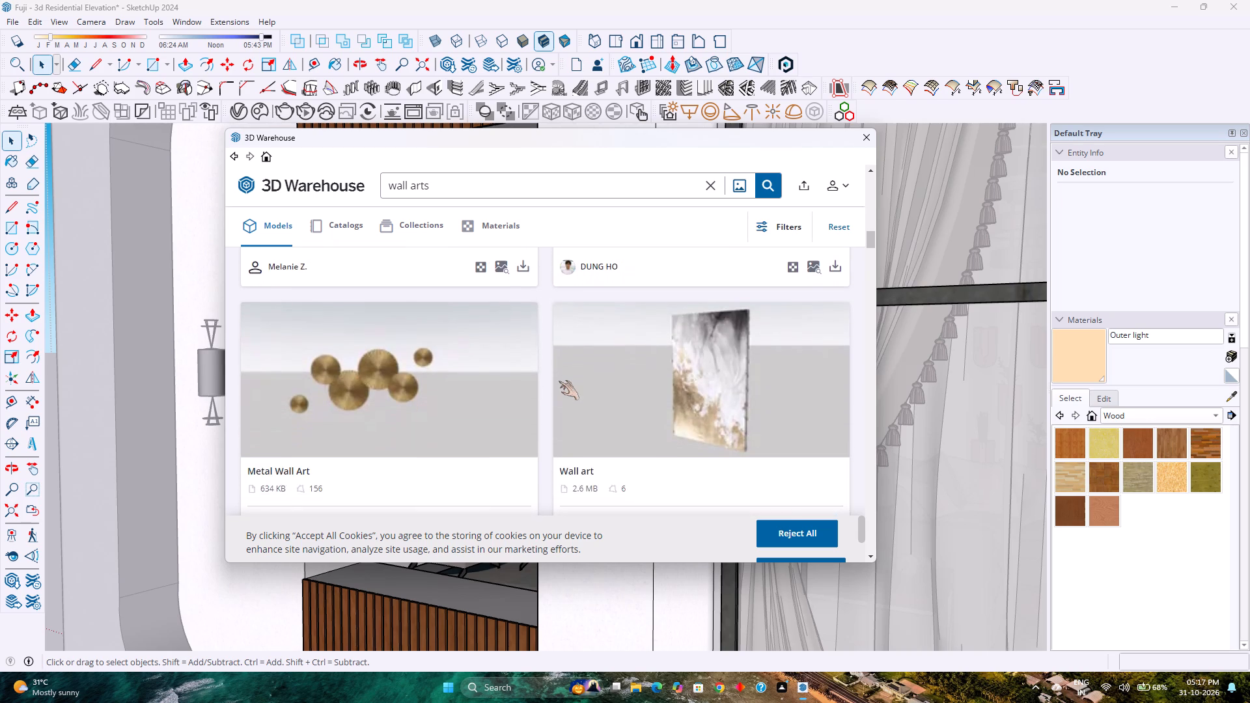
scroll(559, 381, "down", 5)
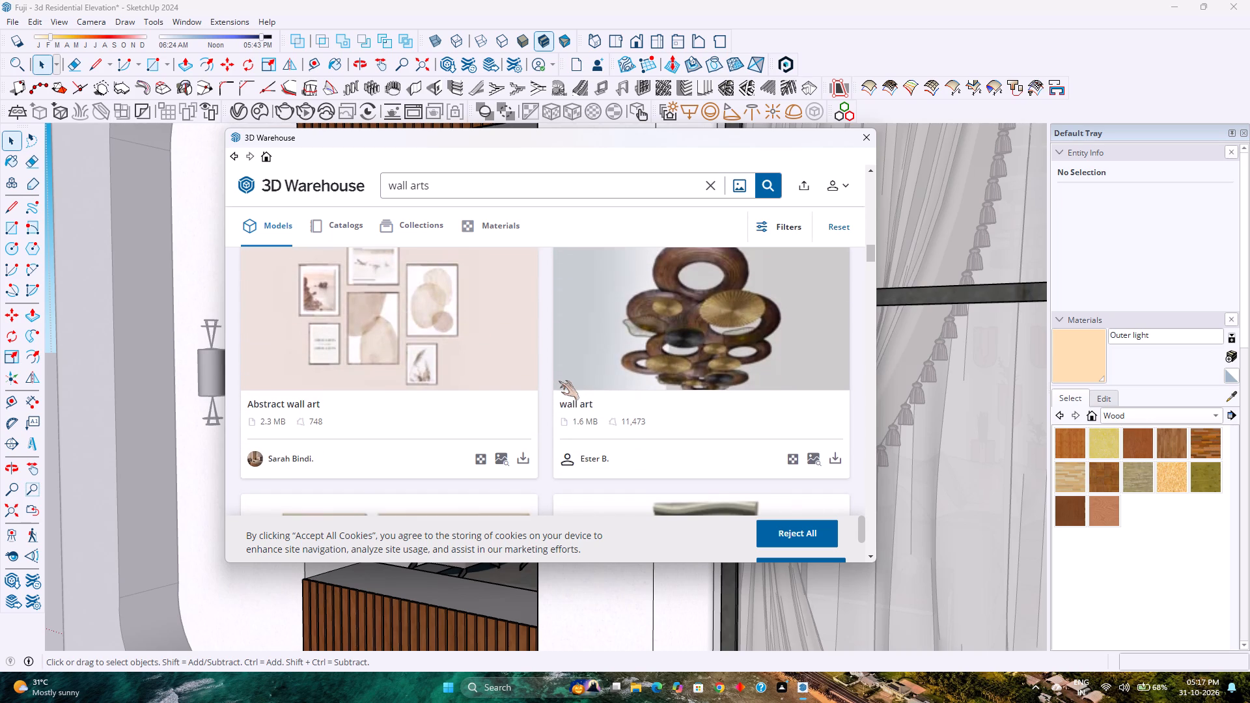
scroll(559, 381, "down", 20)
scroll(559, 381, "down", 7)
scroll(559, 381, "up", 1)
scroll(559, 381, "down", 4)
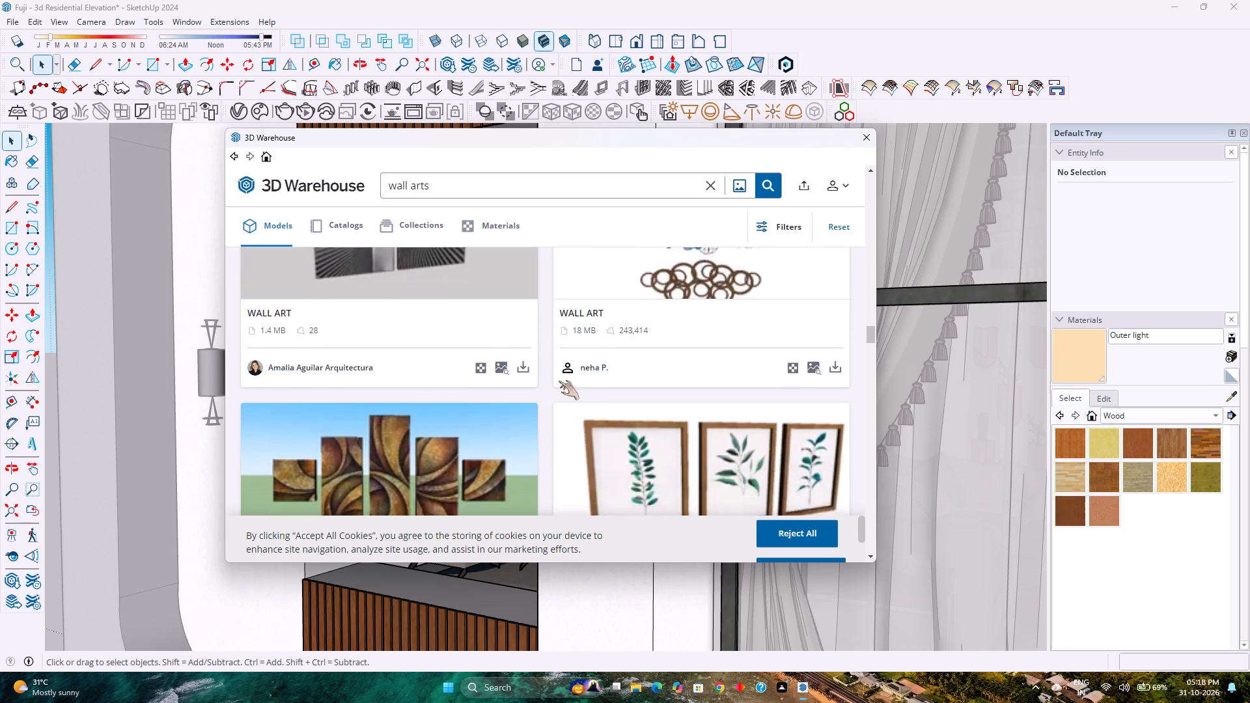
scroll(559, 381, "down", 8)
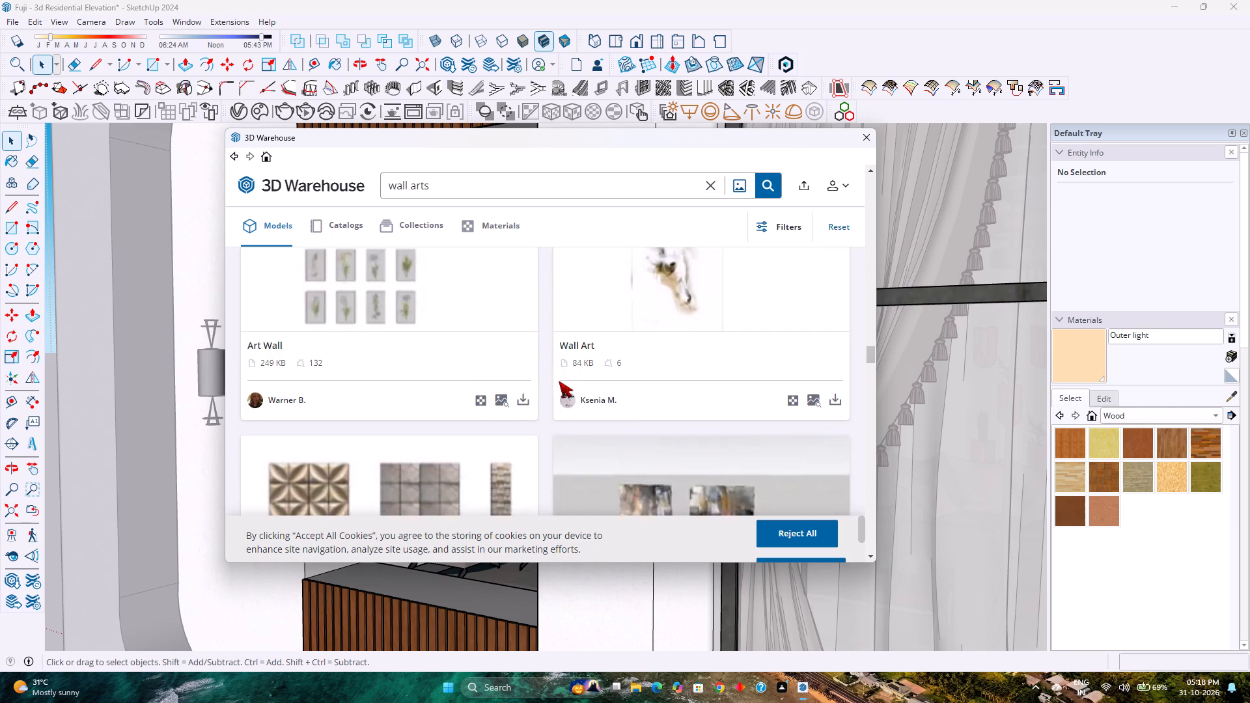
scroll(559, 381, "down", 9)
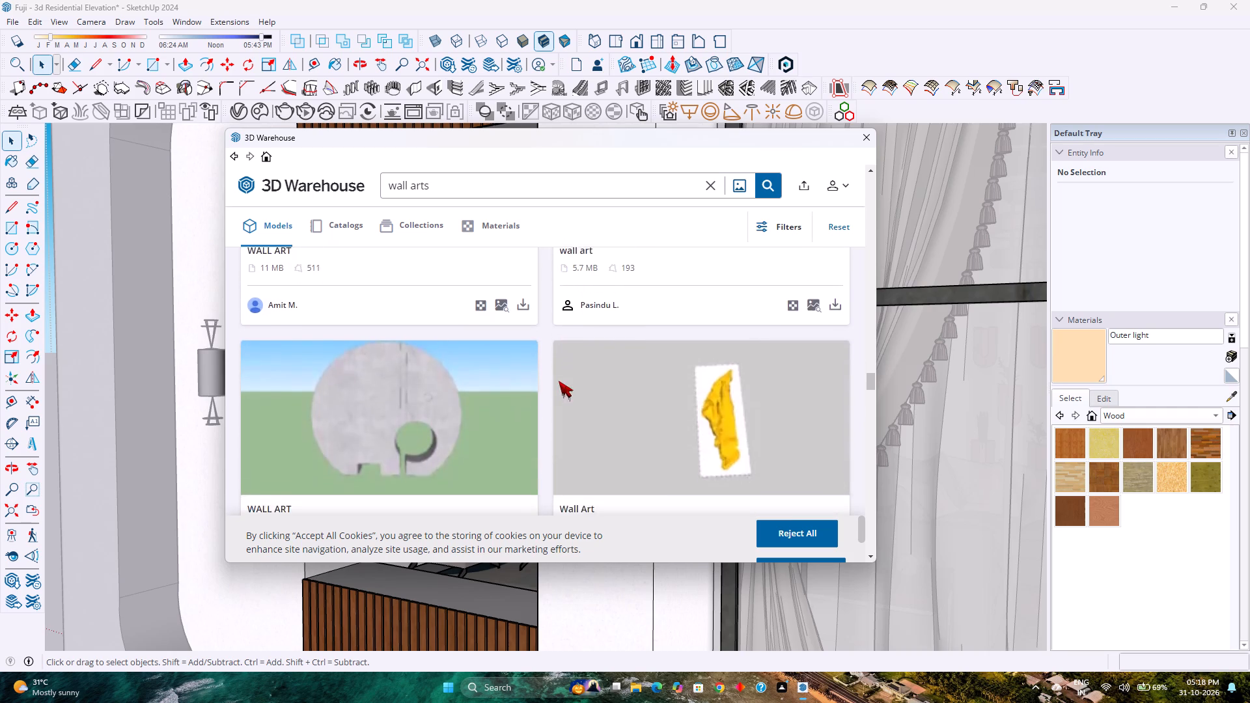
scroll(559, 381, "down", 8)
scroll(559, 381, "up", 4)
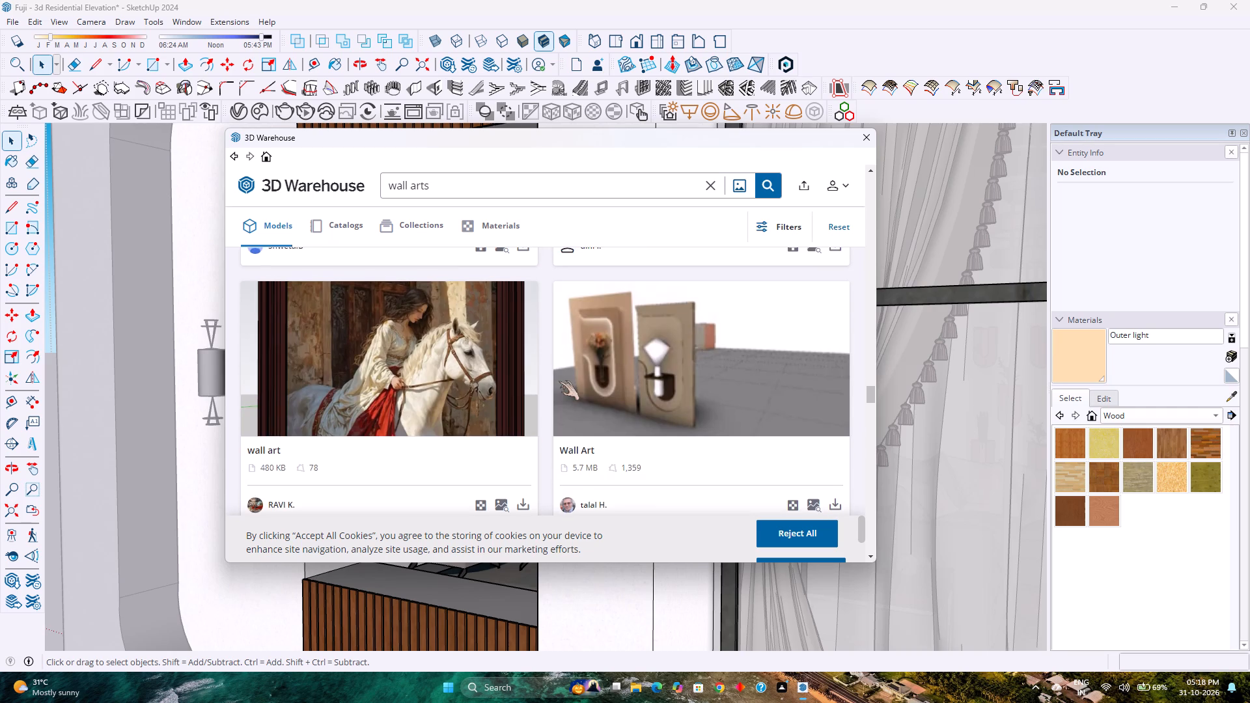
scroll(559, 381, "down", 12)
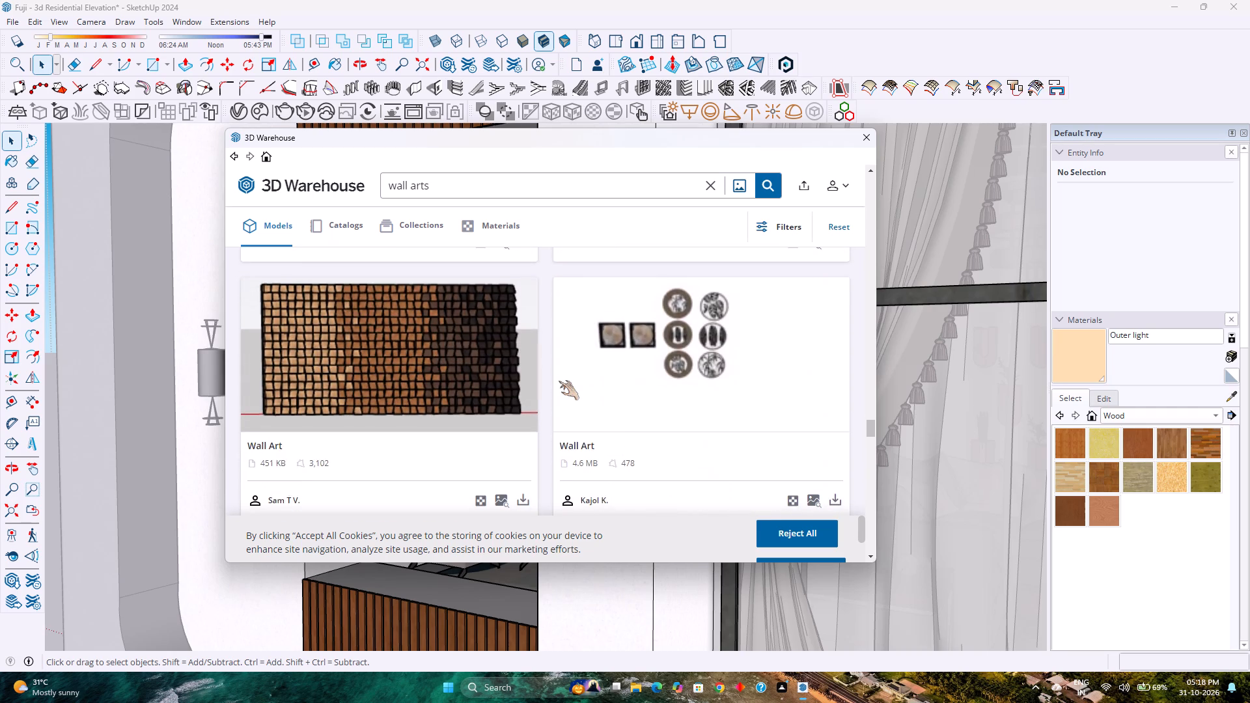
scroll(559, 381, "down", 11)
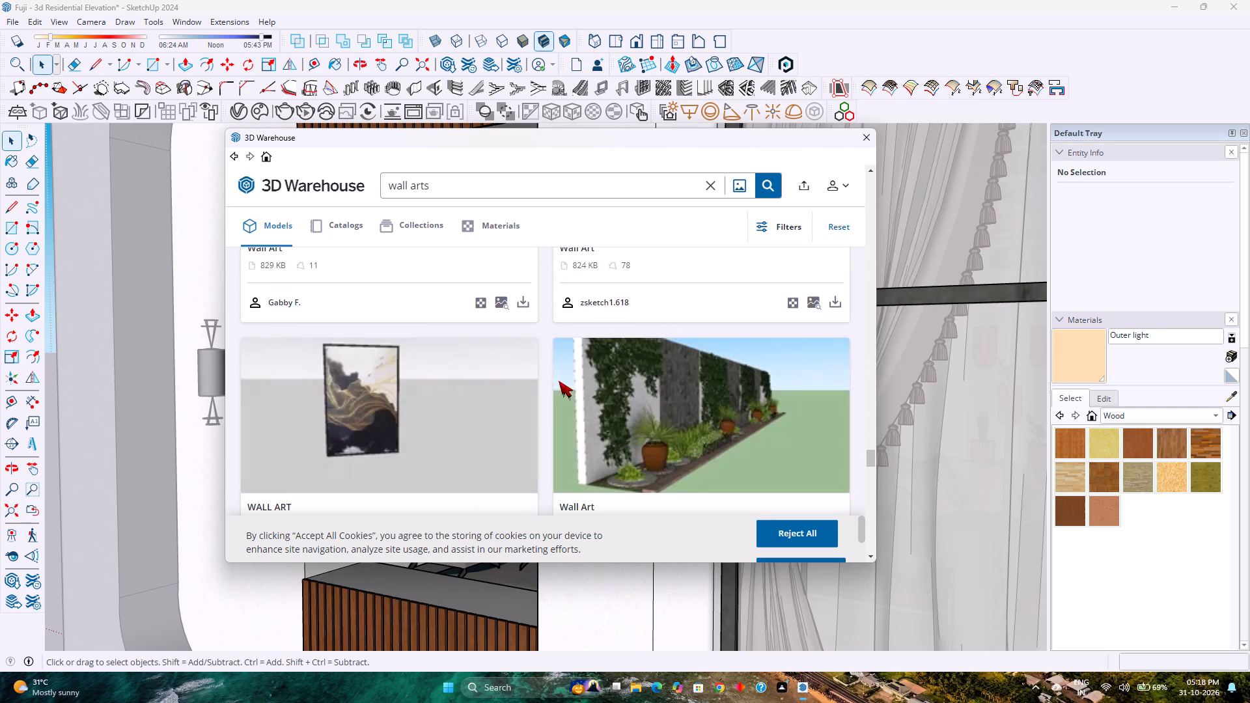
scroll(559, 381, "down", 1)
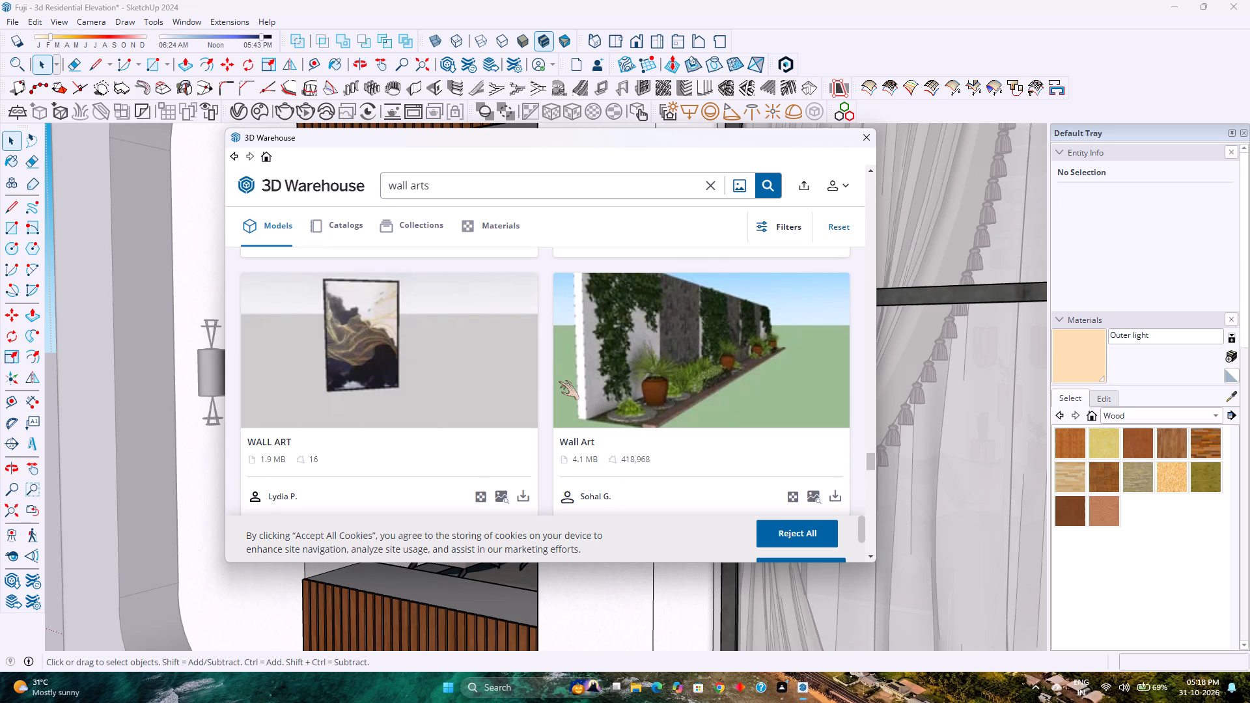
scroll(559, 381, "down", 4)
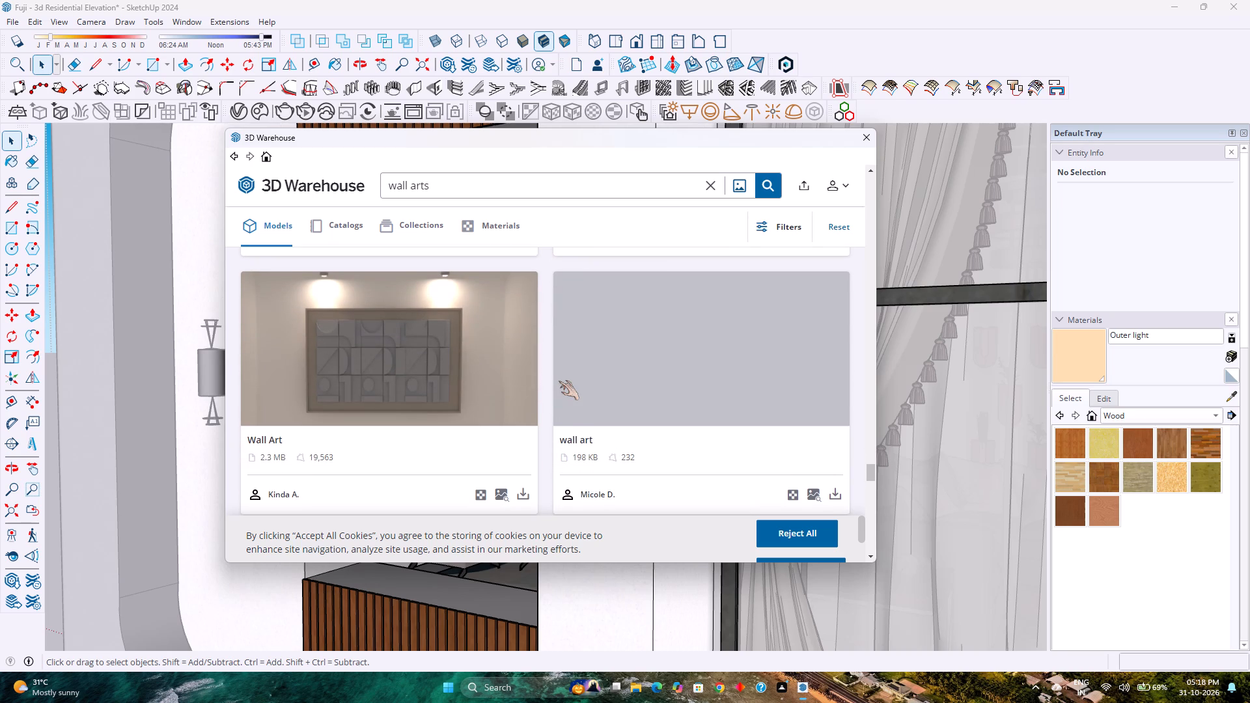
scroll(559, 381, "down", 9)
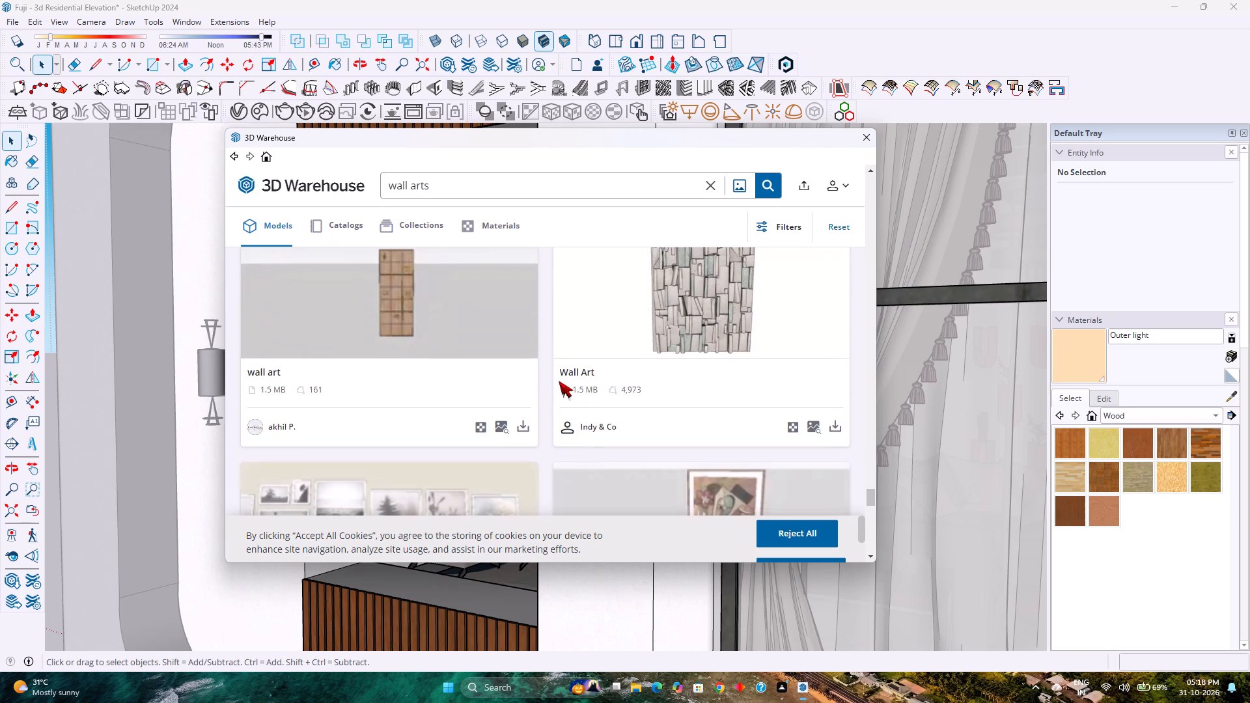
scroll(559, 381, "down", 10)
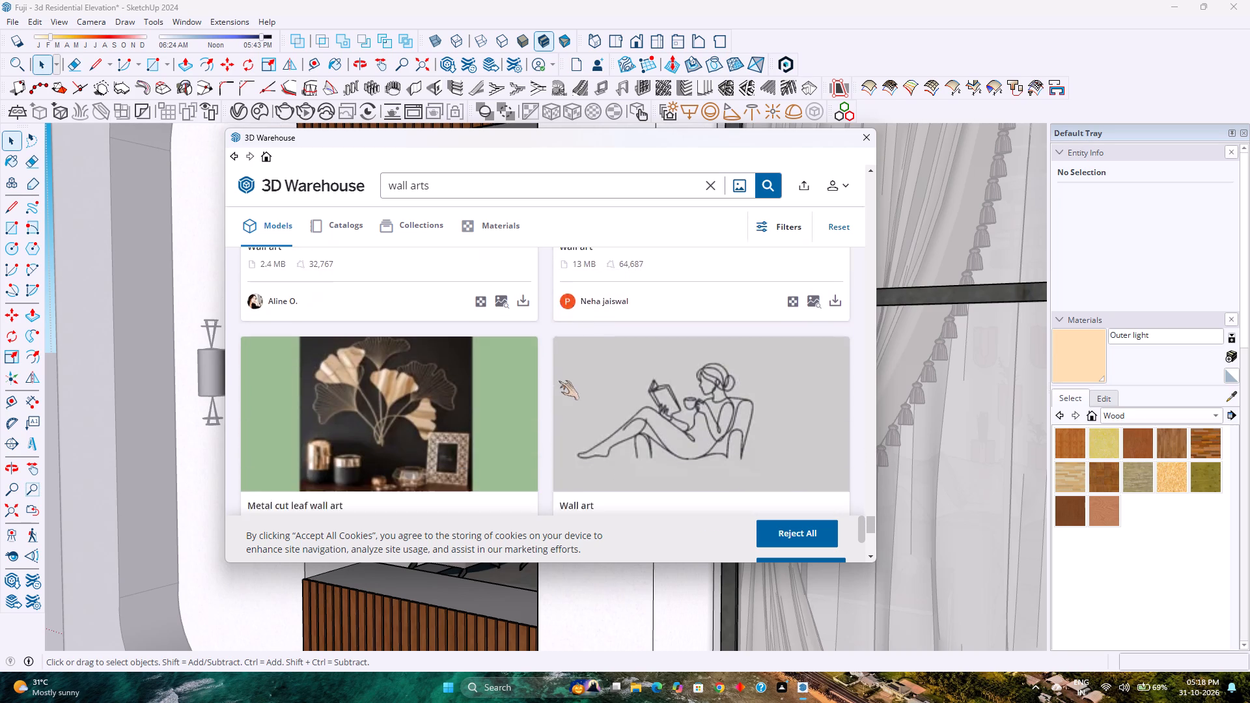
scroll(559, 381, "down", 5)
scroll(559, 381, "up", 3)
scroll(559, 381, "down", 4)
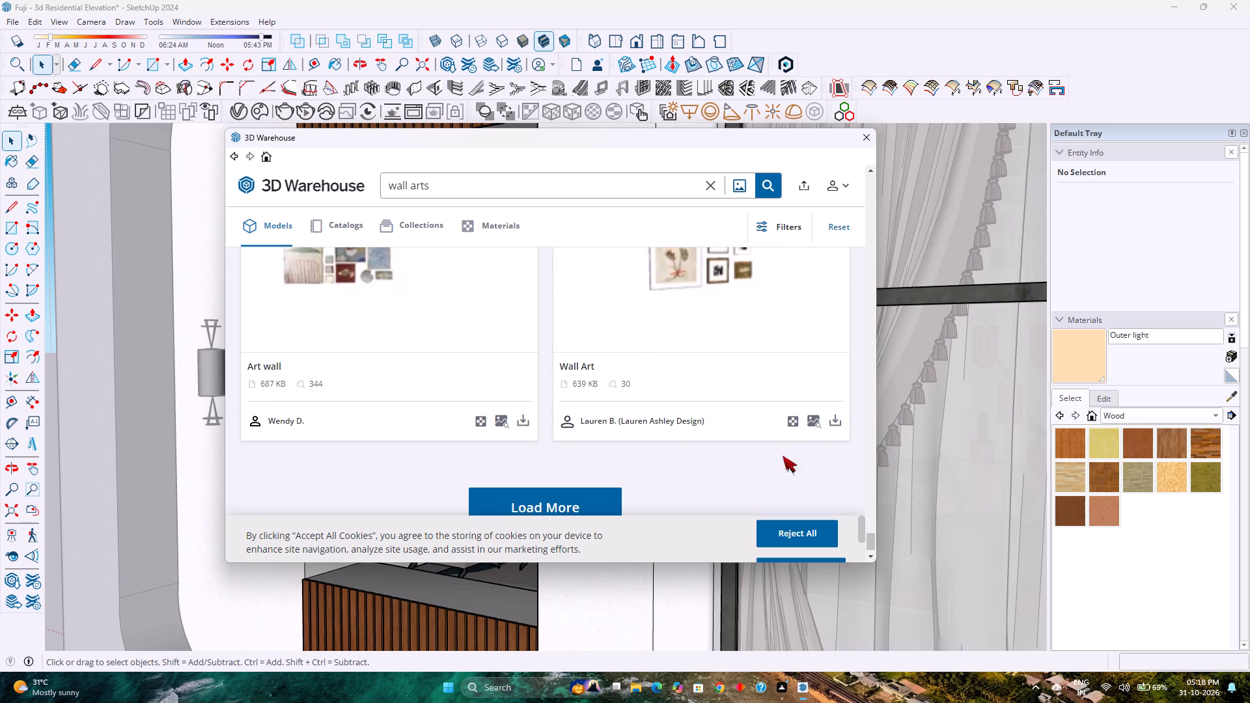
Load the 639 KB Wall Art set of framed pictures into the model and place it on the living room wall above the sofa.
left_click(838, 425)
left_click(493, 365)
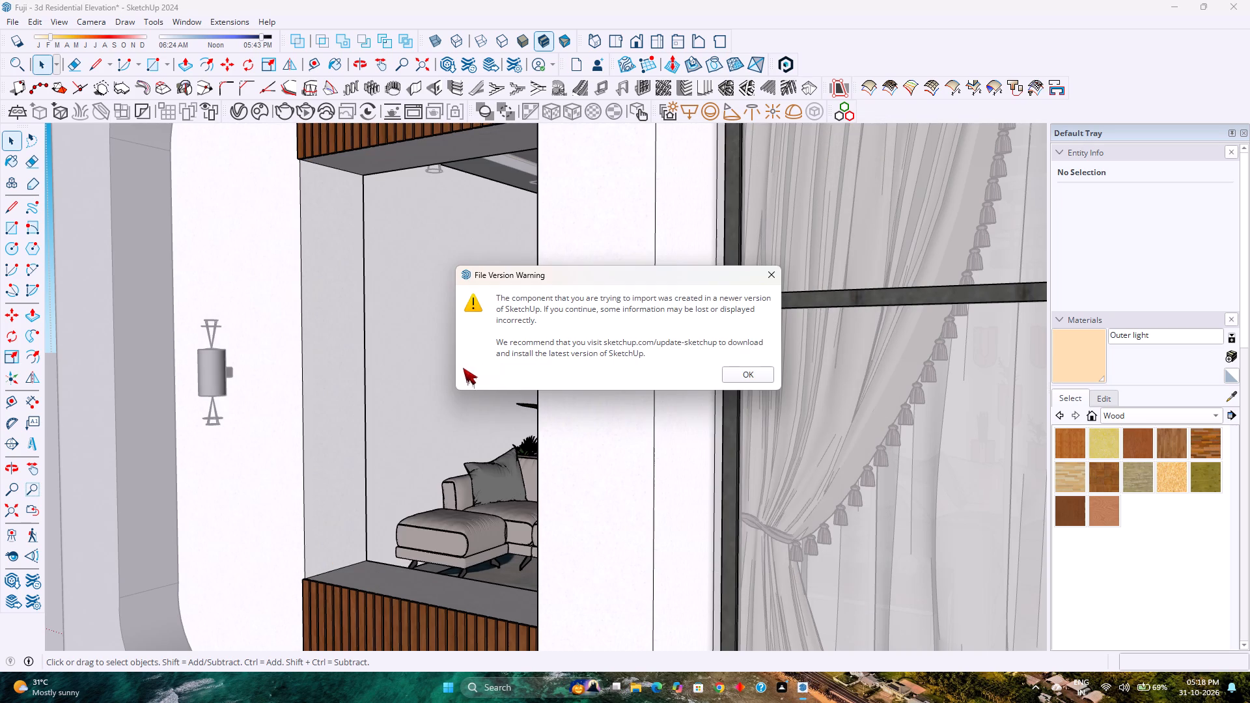
left_click(740, 379)
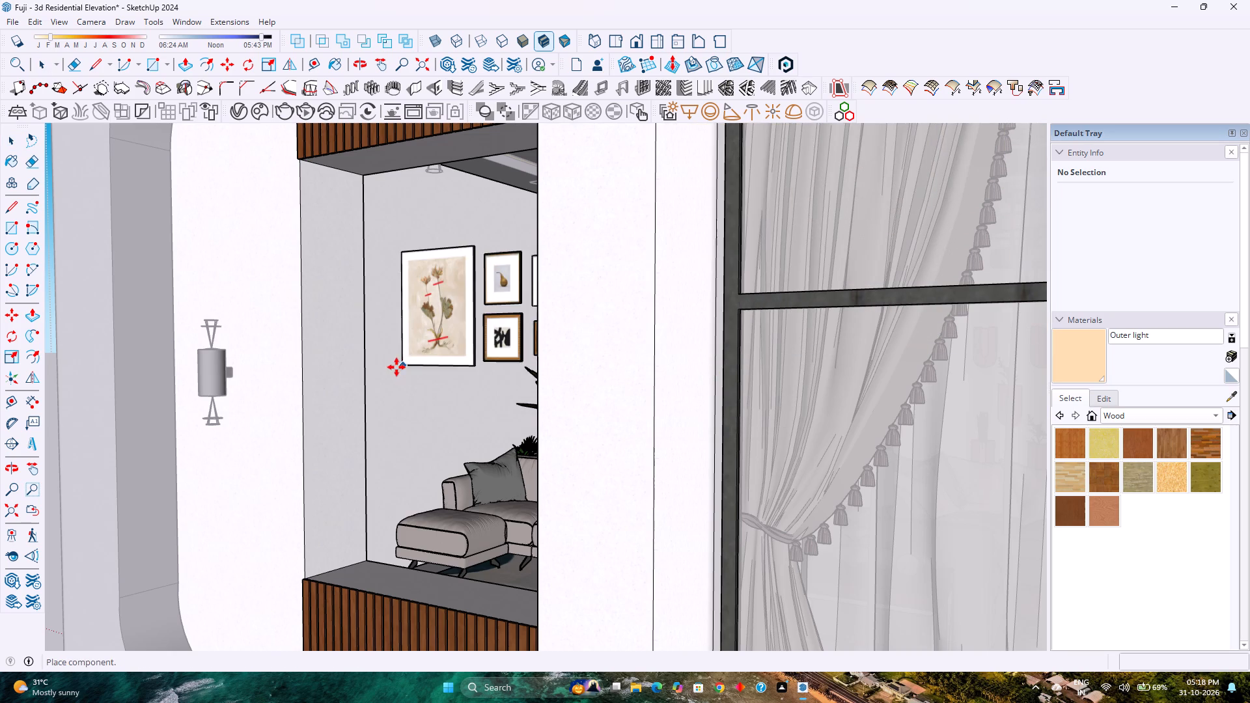
scroll(408, 409, "up", 7)
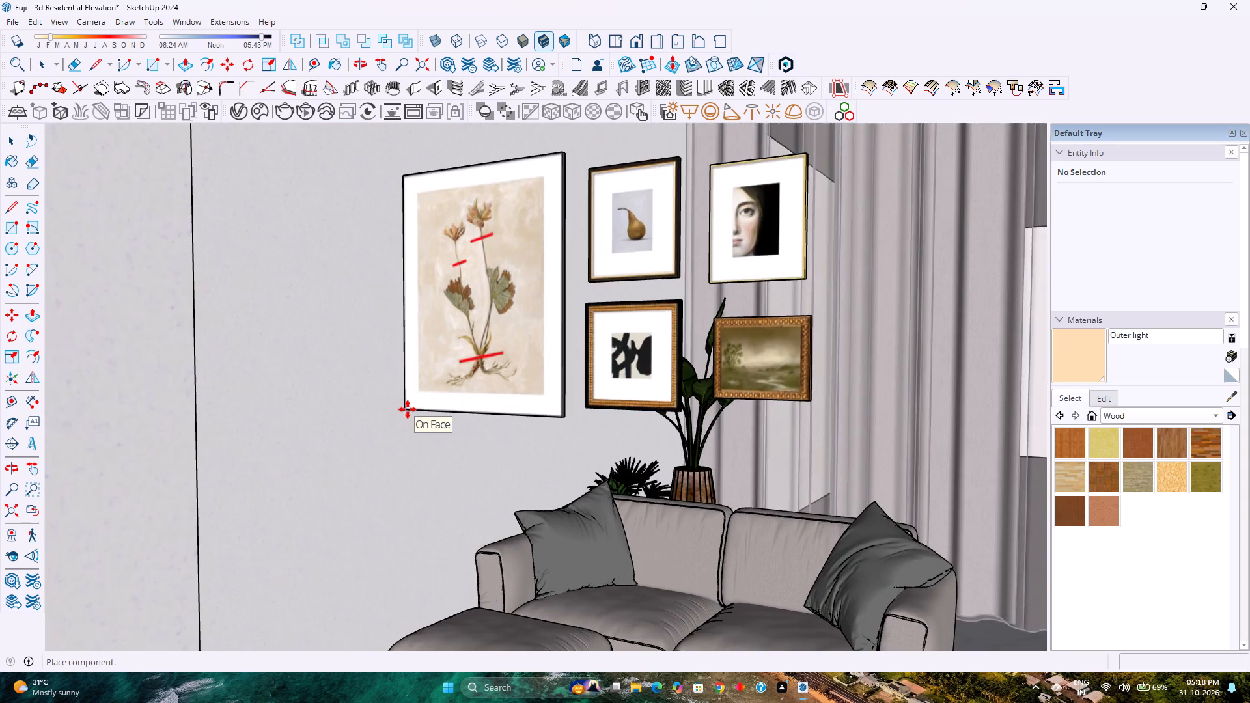
scroll(408, 409, "down", 15)
scroll(408, 409, "up", 2)
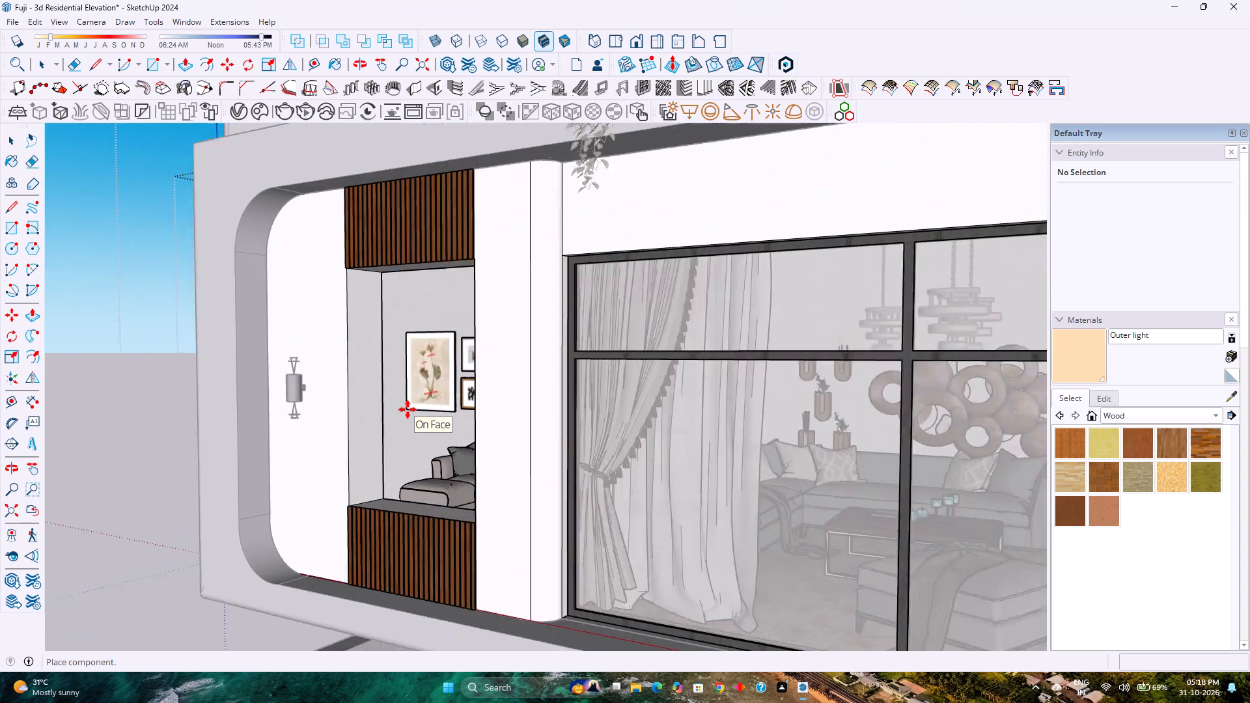
scroll(408, 409, "up", 11)
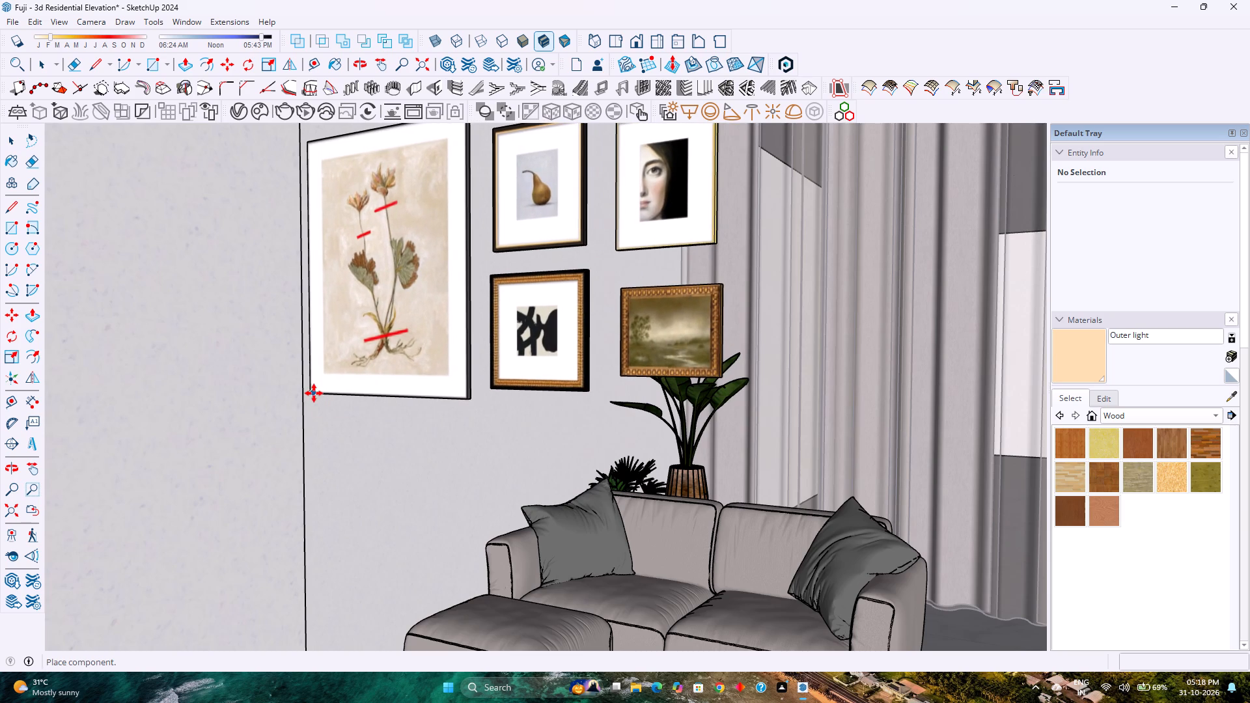
left_click(314, 393)
Rotate the wall art set 90 degrees about the vertical axis through its lower corner so it lies along the living room wall.
left_click(249, 70)
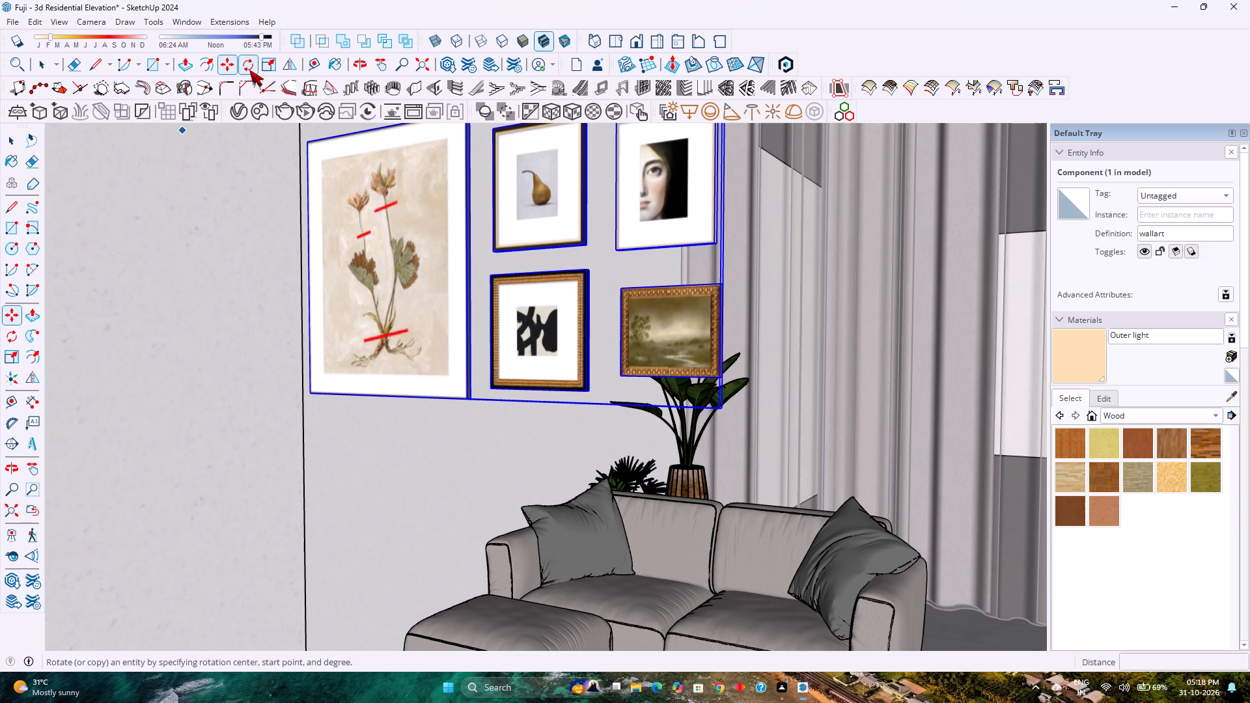
key("Up")
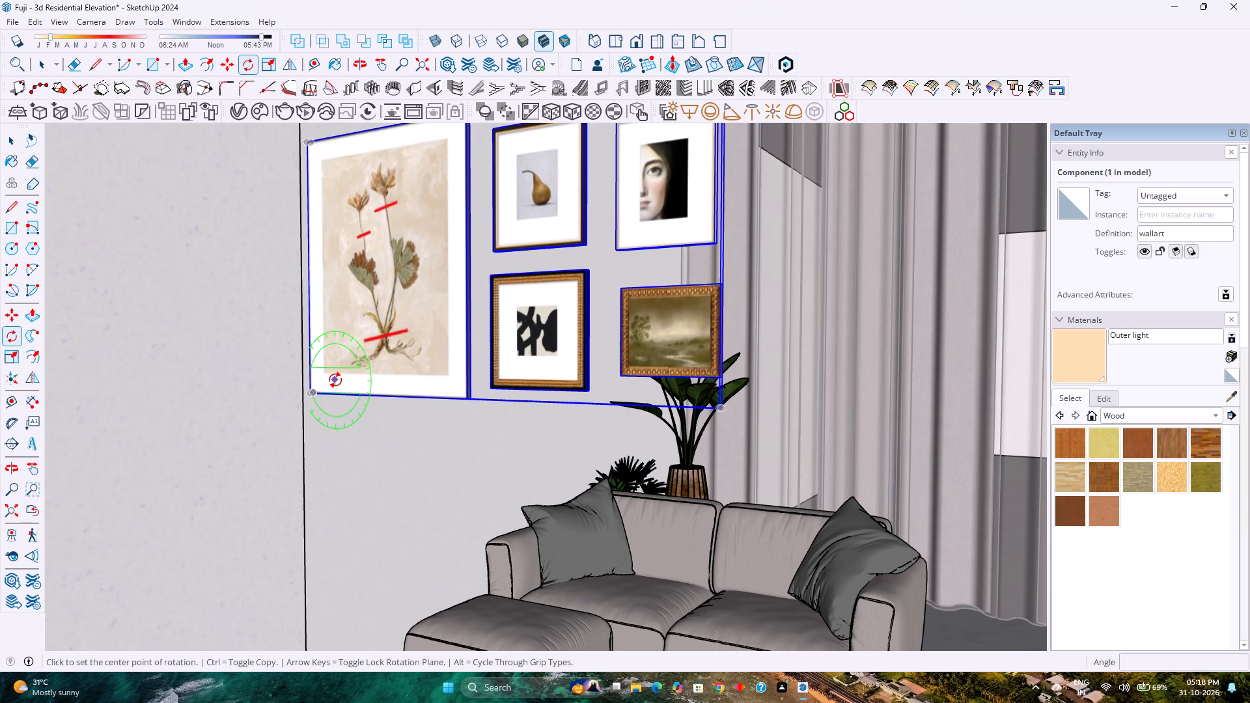
scroll(314, 393, "up", 2)
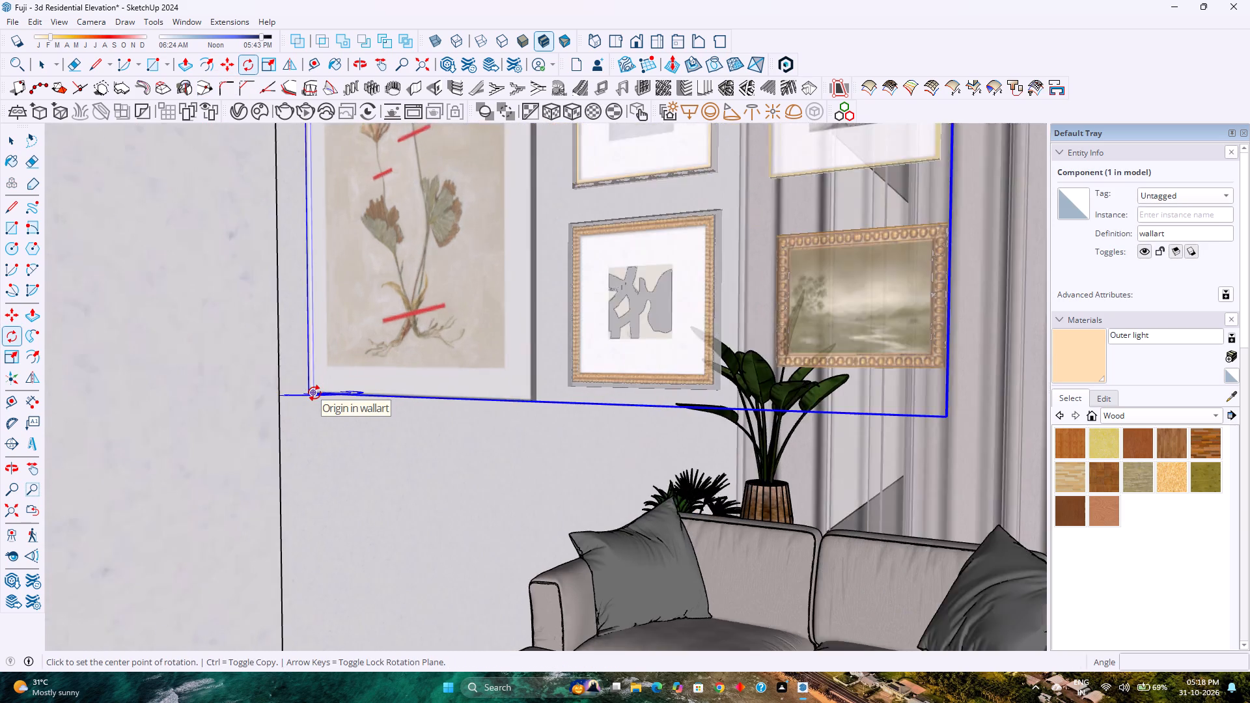
scroll(314, 393, "up", 4)
middle_click(311, 393)
middle_click(311, 393)
middle_click_drag(310, 394, 290, 454)
middle_click(290, 454)
middle_click(290, 454)
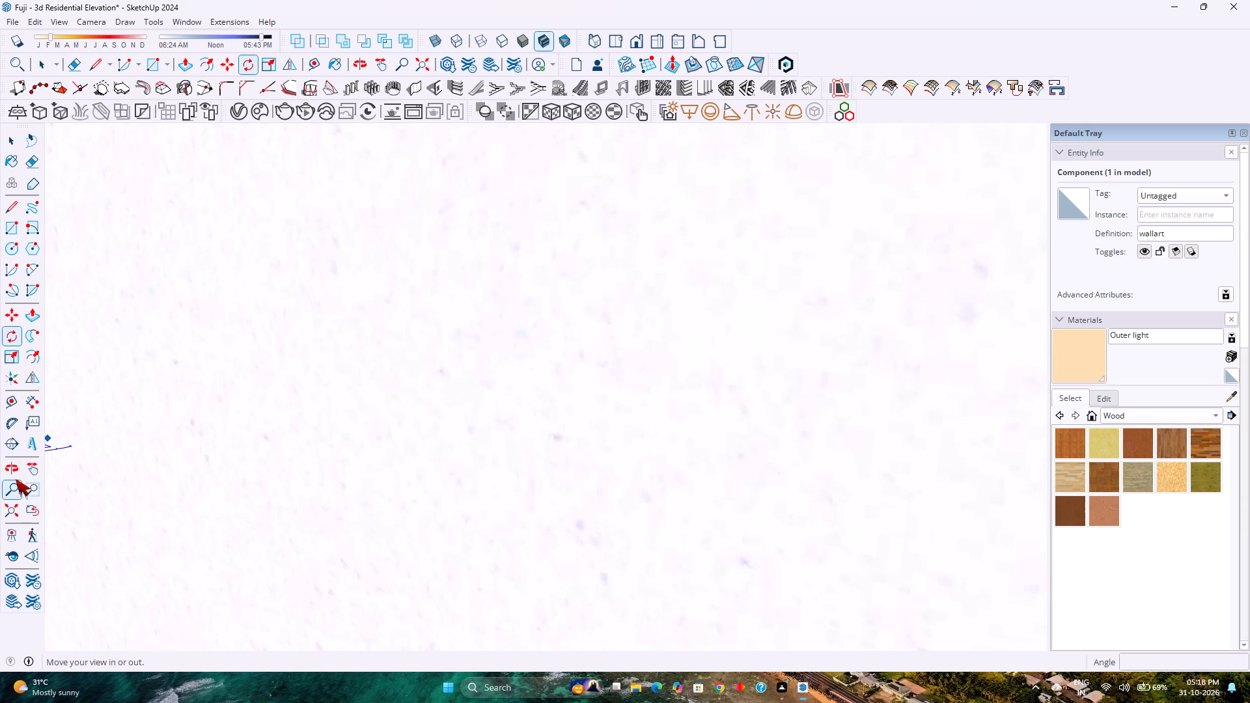
left_click(11, 518)
scroll(384, 439, "down", 4)
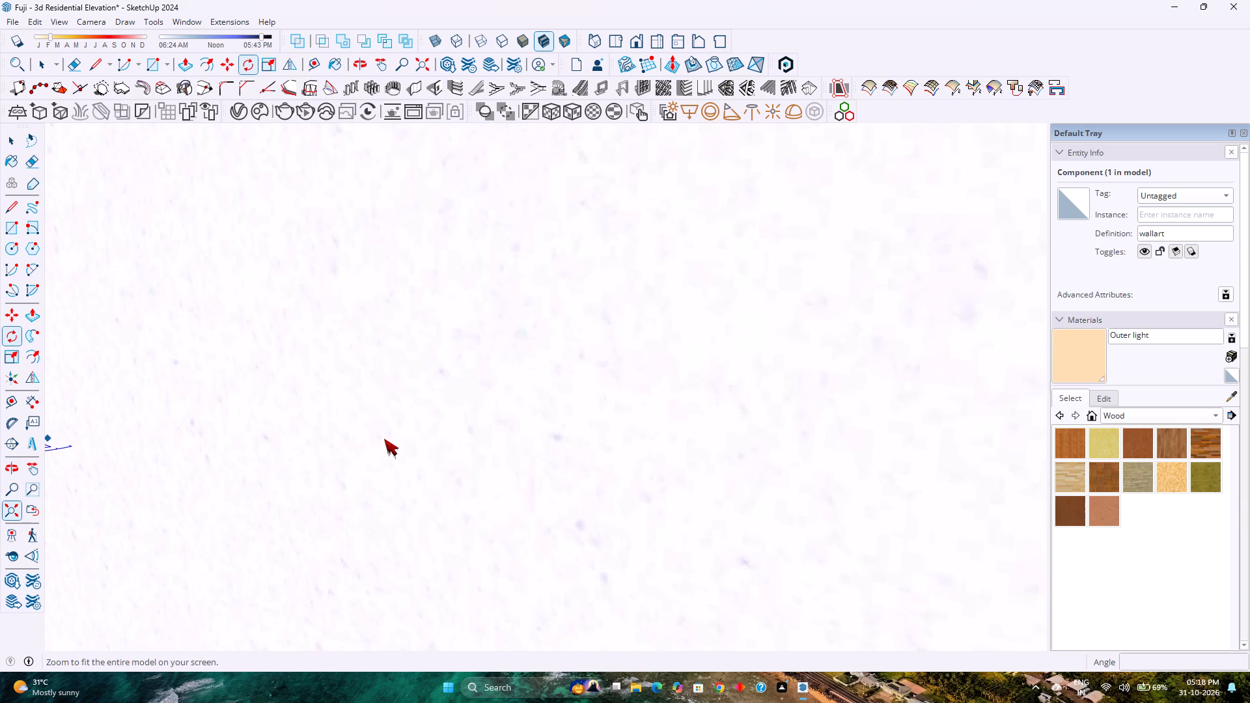
scroll(384, 439, "down", 8)
scroll(379, 393, "up", 13)
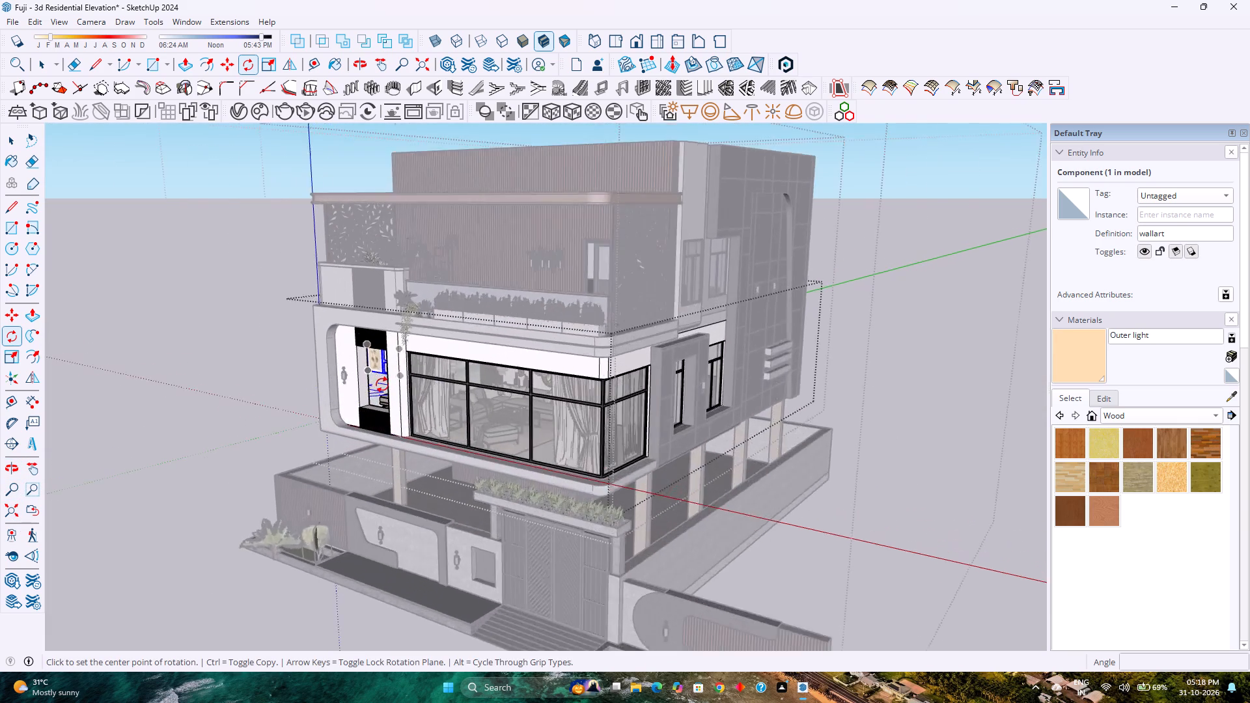
scroll(382, 385, "up", 18)
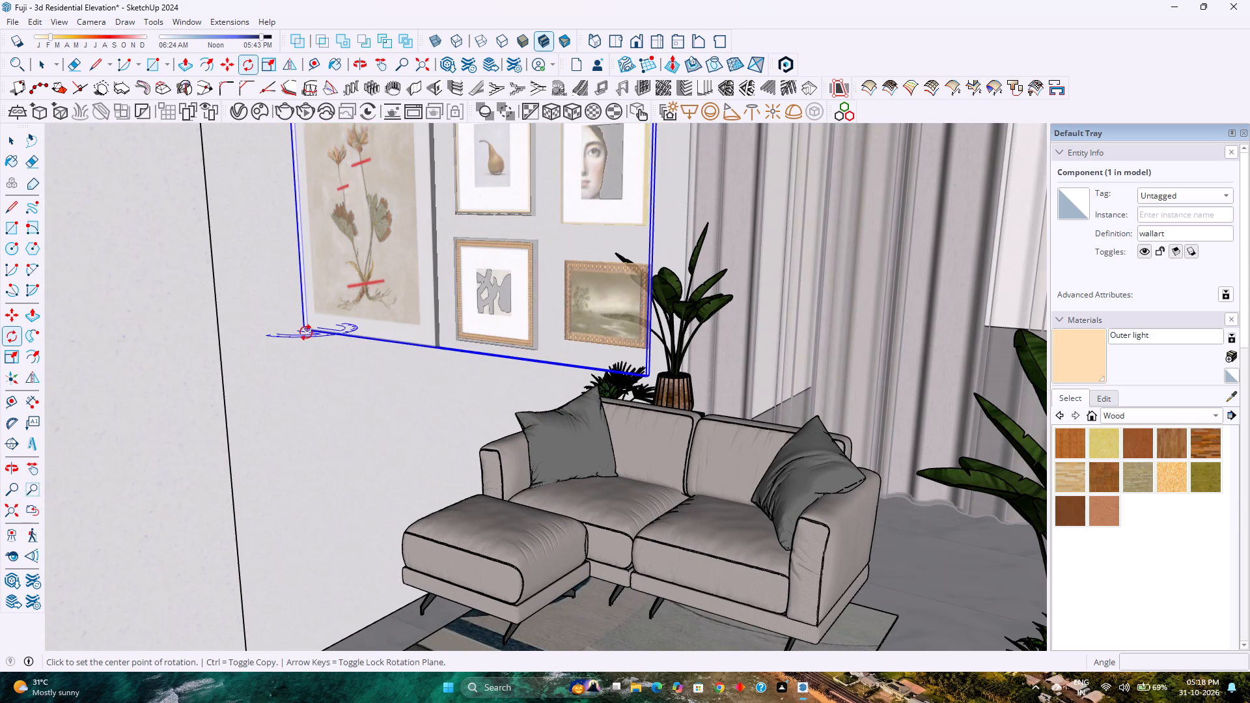
scroll(305, 332, "up", 20)
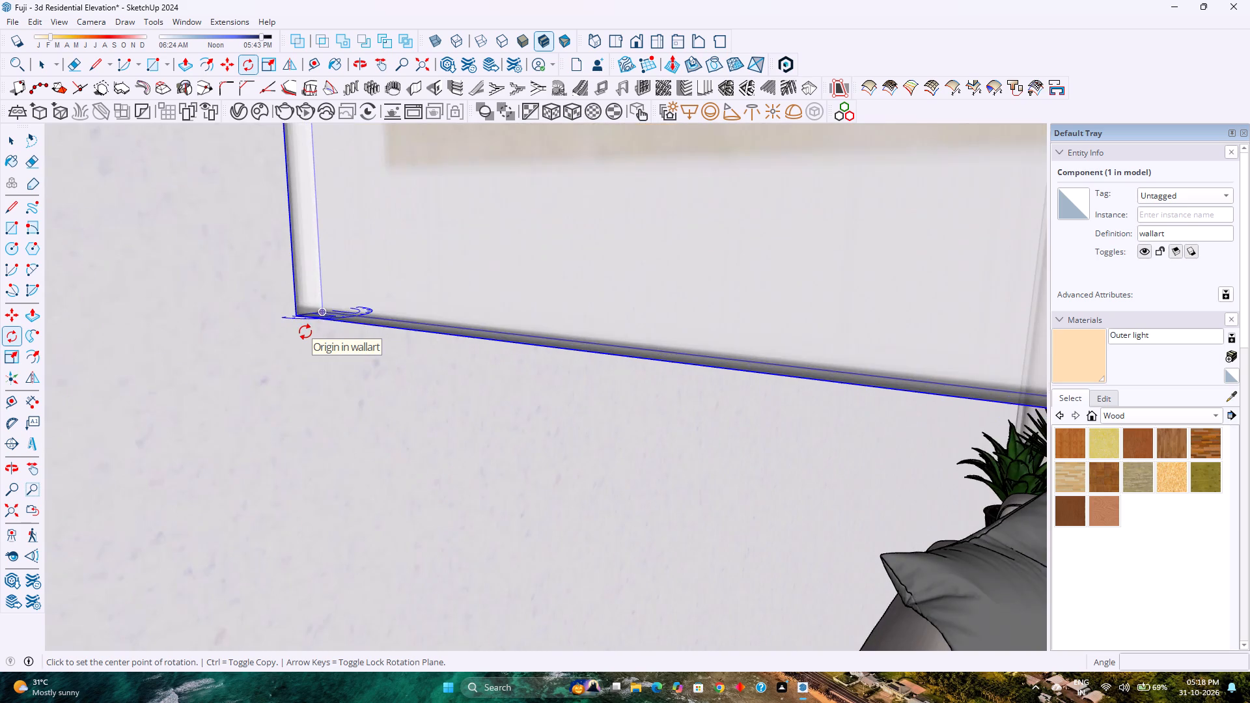
scroll(305, 332, "up", 4)
left_click(292, 310)
scroll(294, 316, "down", 2)
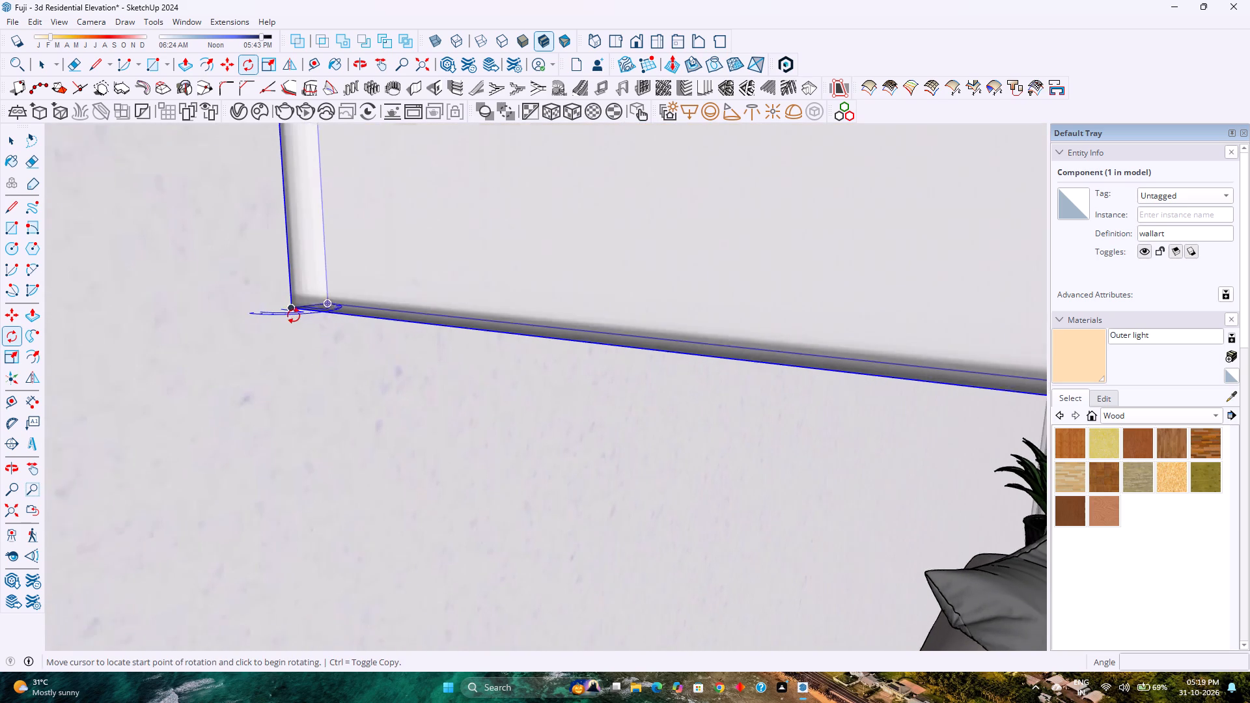
scroll(294, 316, "down", 20)
scroll(294, 316, "down", 5)
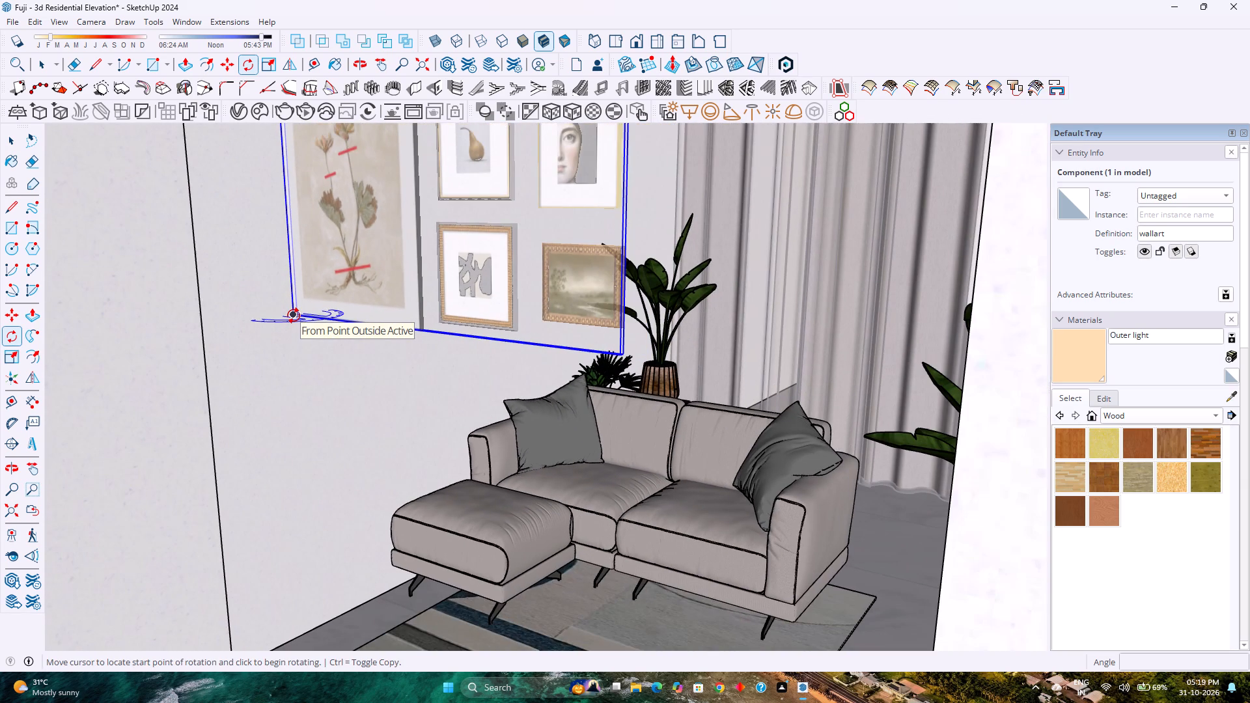
scroll(294, 316, "down", 4)
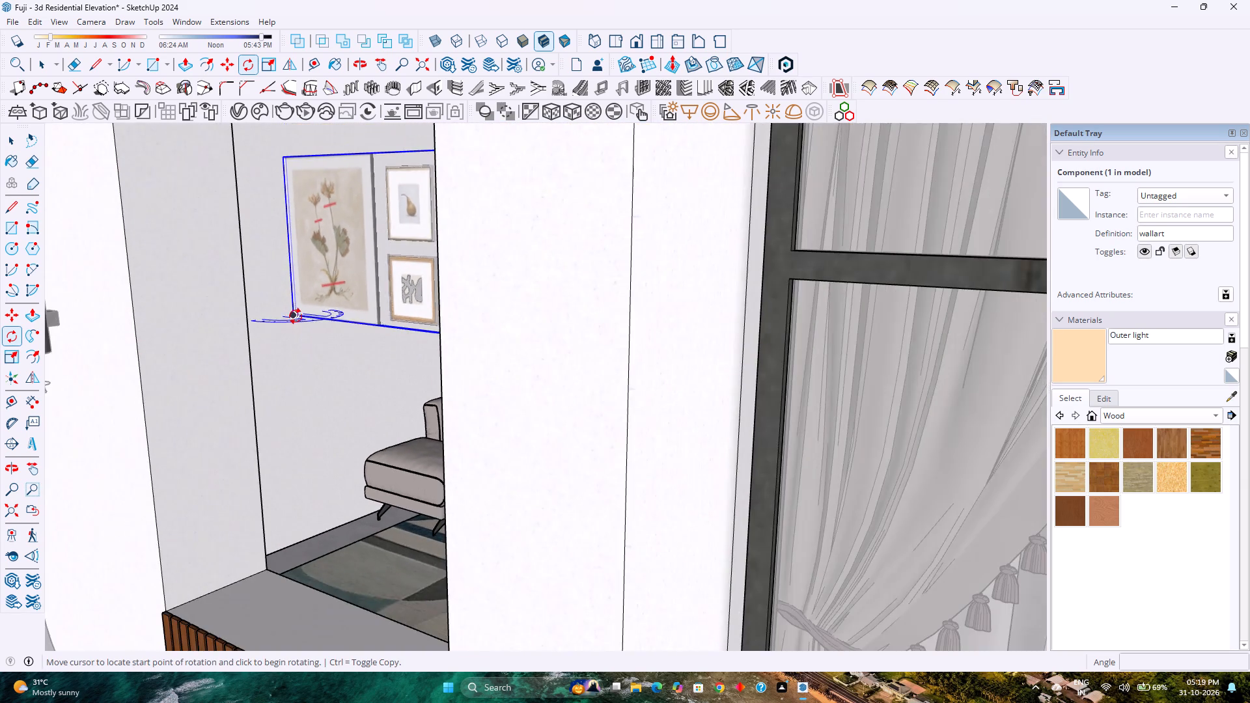
scroll(363, 348, "up", 2)
middle_click(363, 350)
middle_click_drag(363, 350, 408, 374)
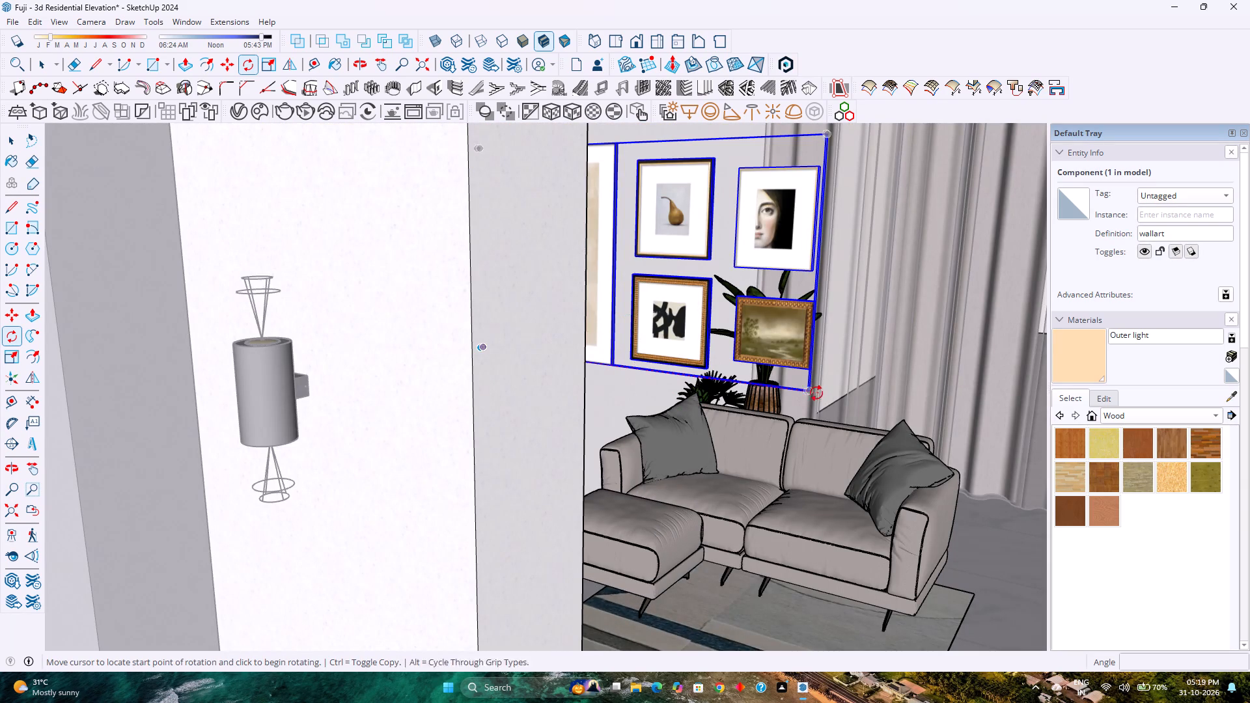
left_click(811, 393)
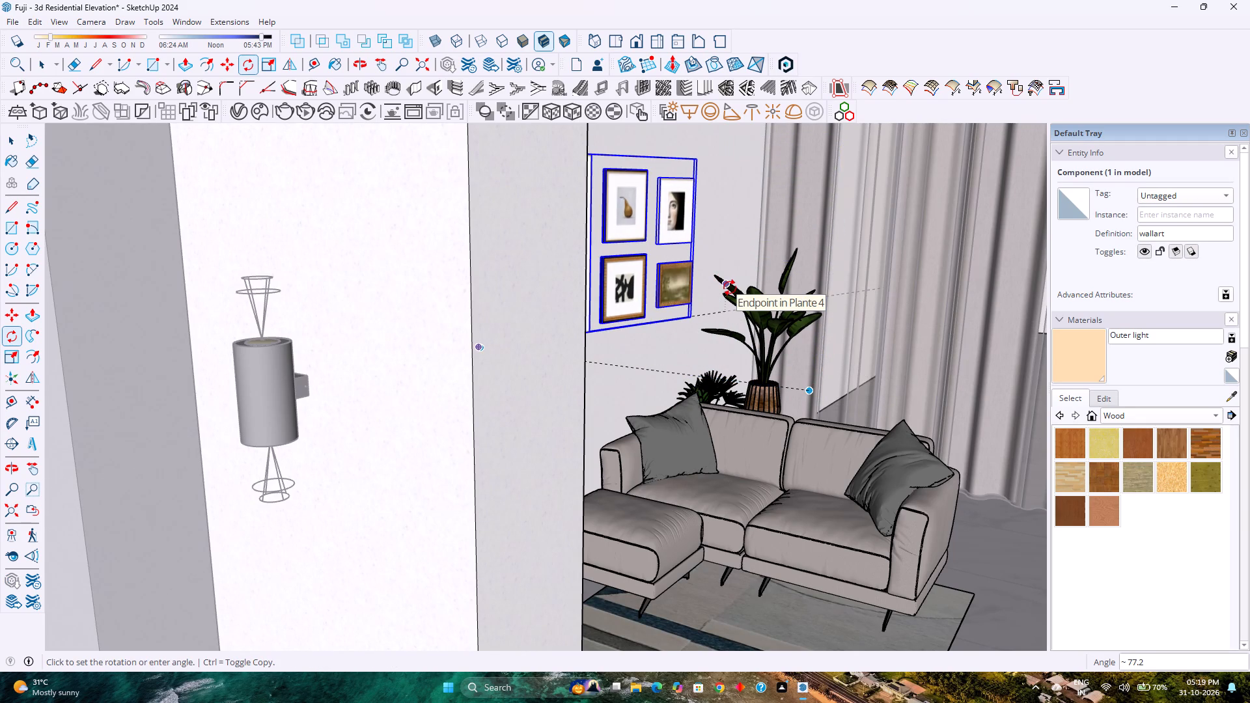
type("90")
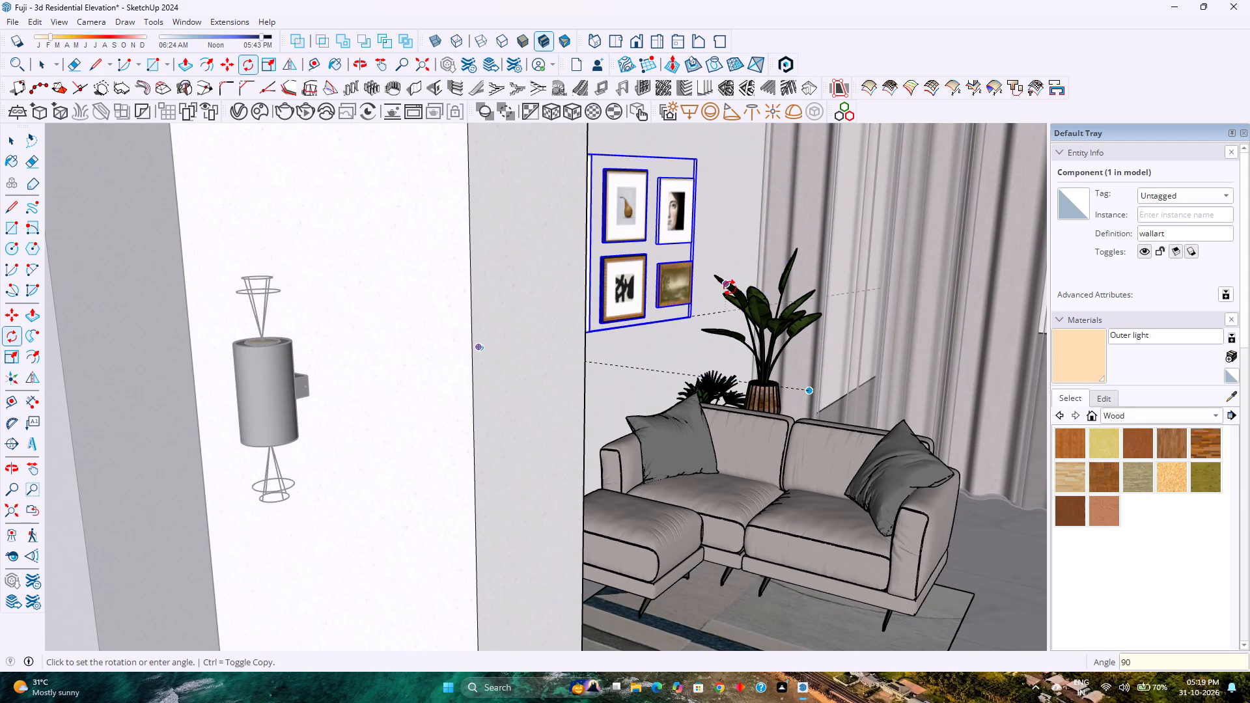
key("Return")
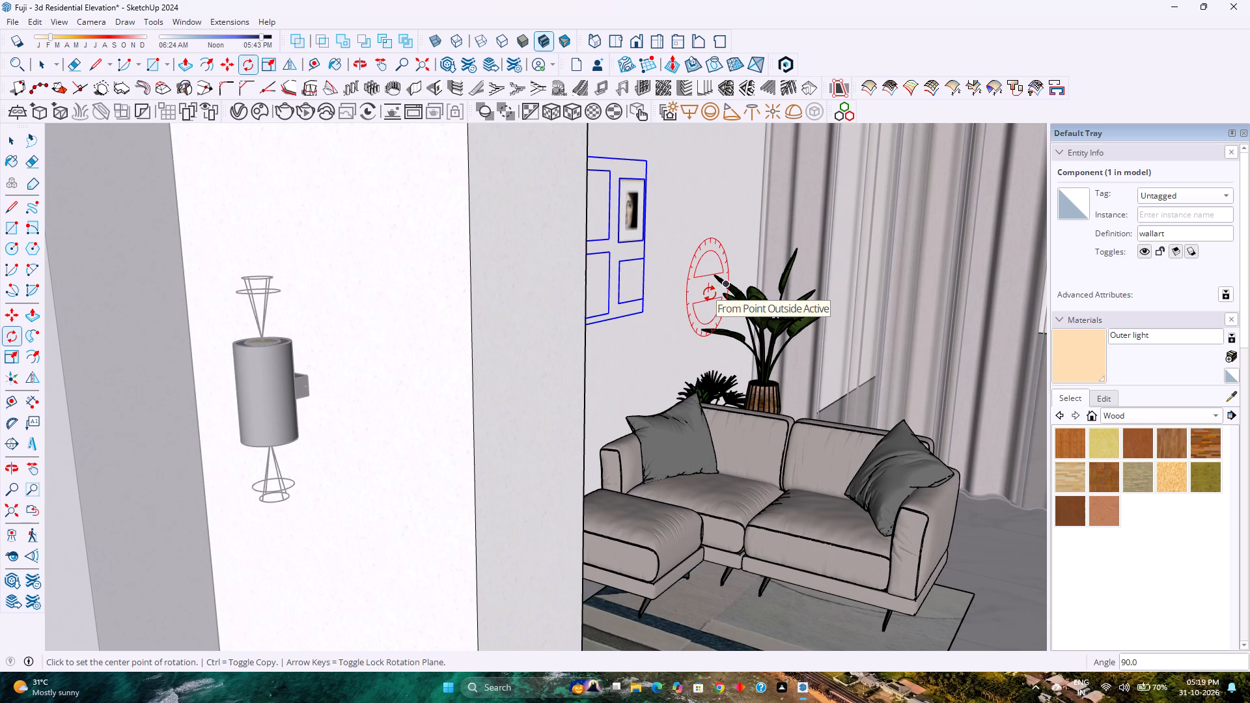
Move the wall art set about 5/8" out of the living room wall so the picture frames stand on its surface.
key("m")
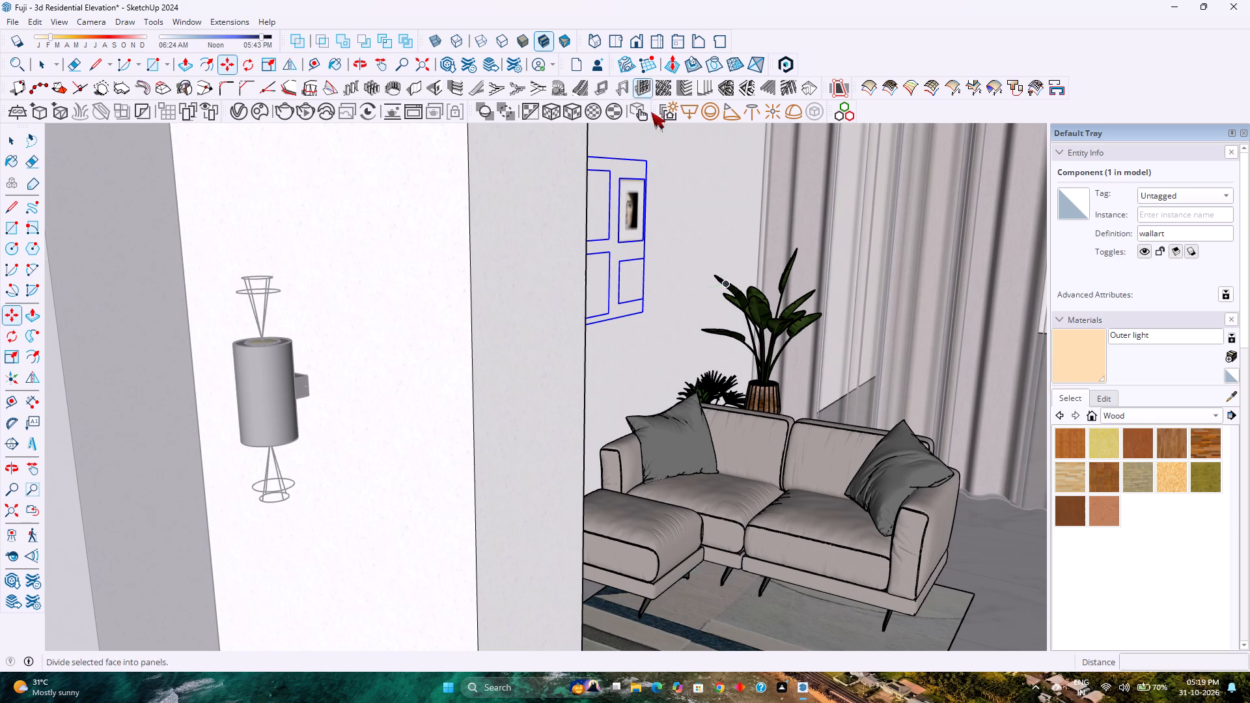
scroll(641, 327, "up", 20)
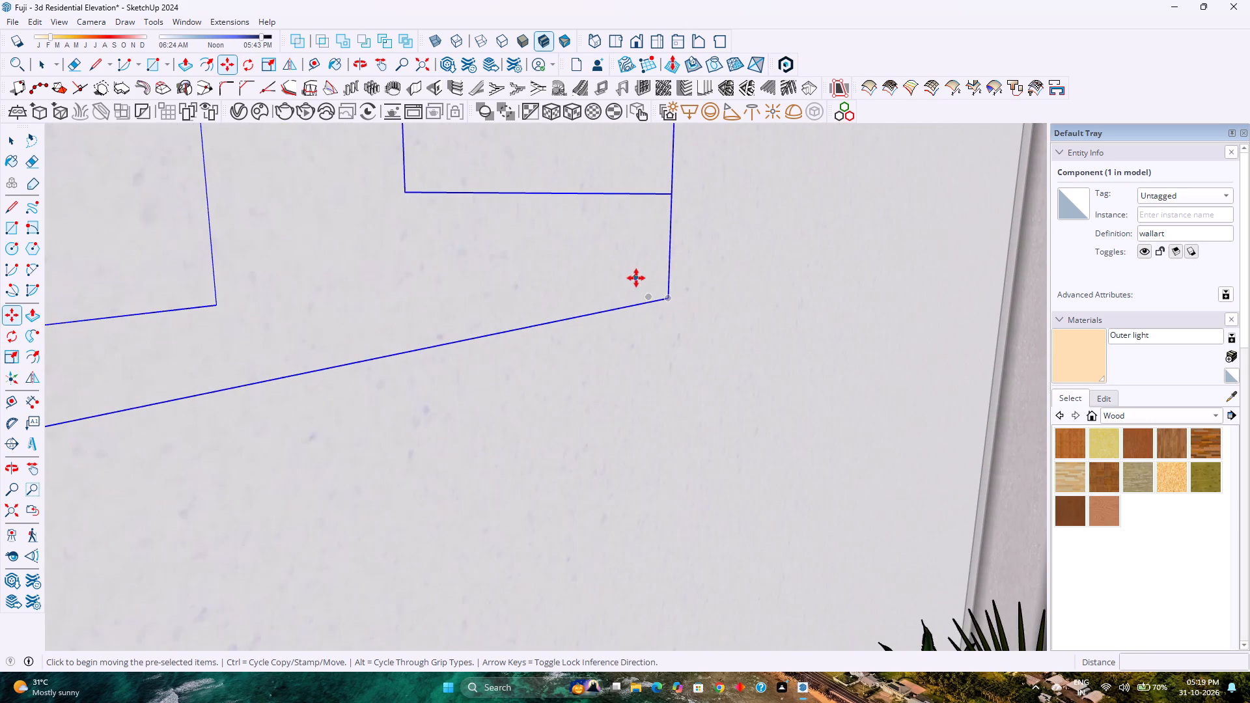
left_click(650, 296)
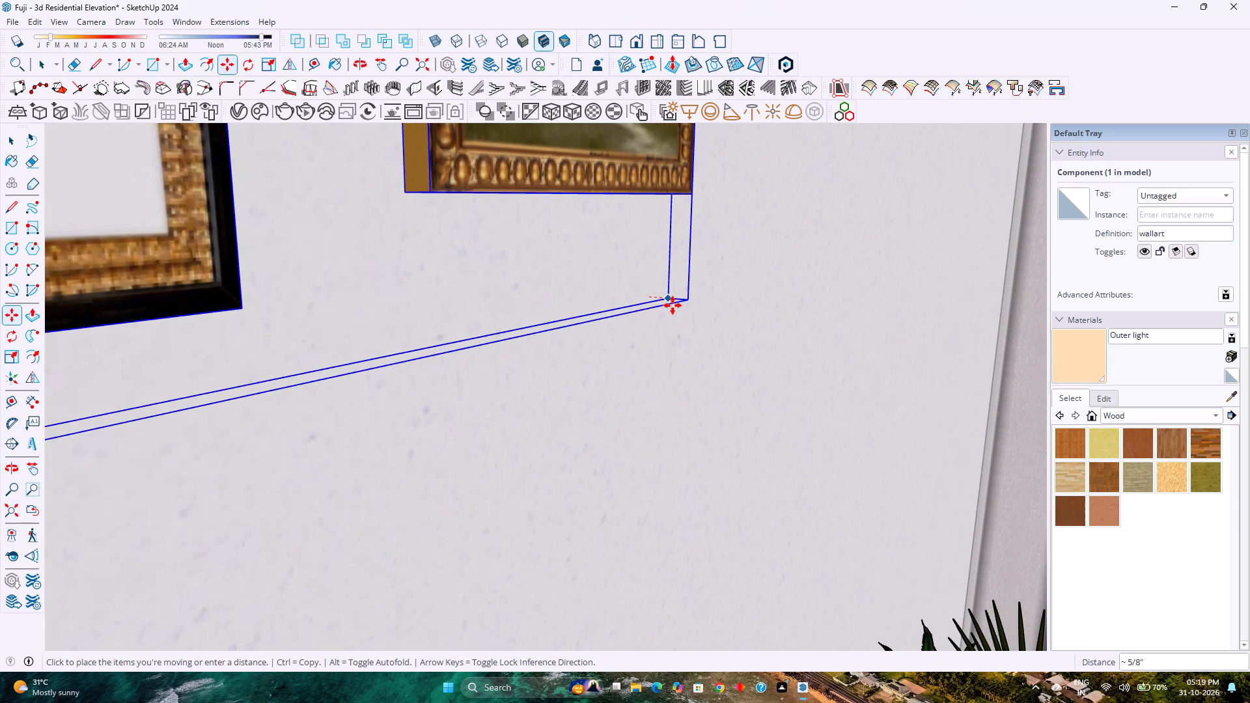
left_click(673, 304)
scroll(621, 277, "down", 13)
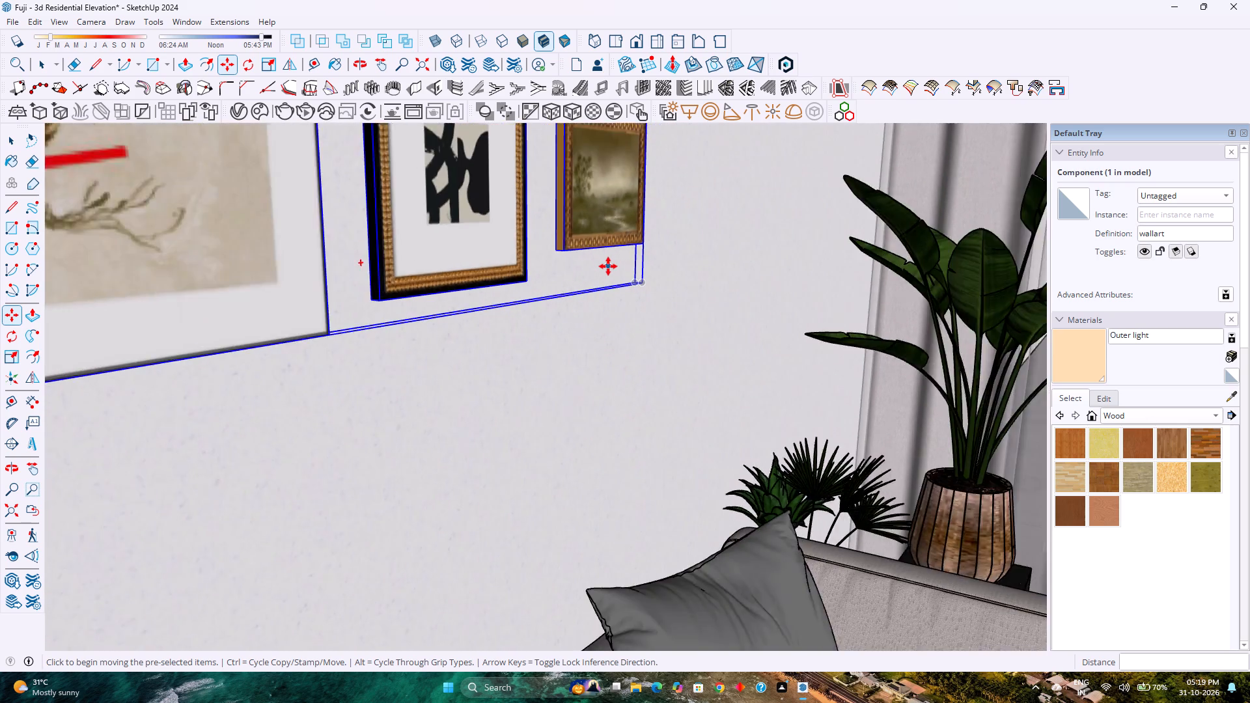
Move the wall art set slightly down the living room wall by its lower corner and exit the nested group editing.
scroll(608, 266, "down", 3)
scroll(606, 262, "up", 1)
scroll(606, 262, "down", 10)
middle_click_drag(602, 256, 579, 260)
middle_click(589, 288)
middle_click(585, 289)
middle_click_drag(572, 292, 538, 292)
scroll(439, 275, "up", 2)
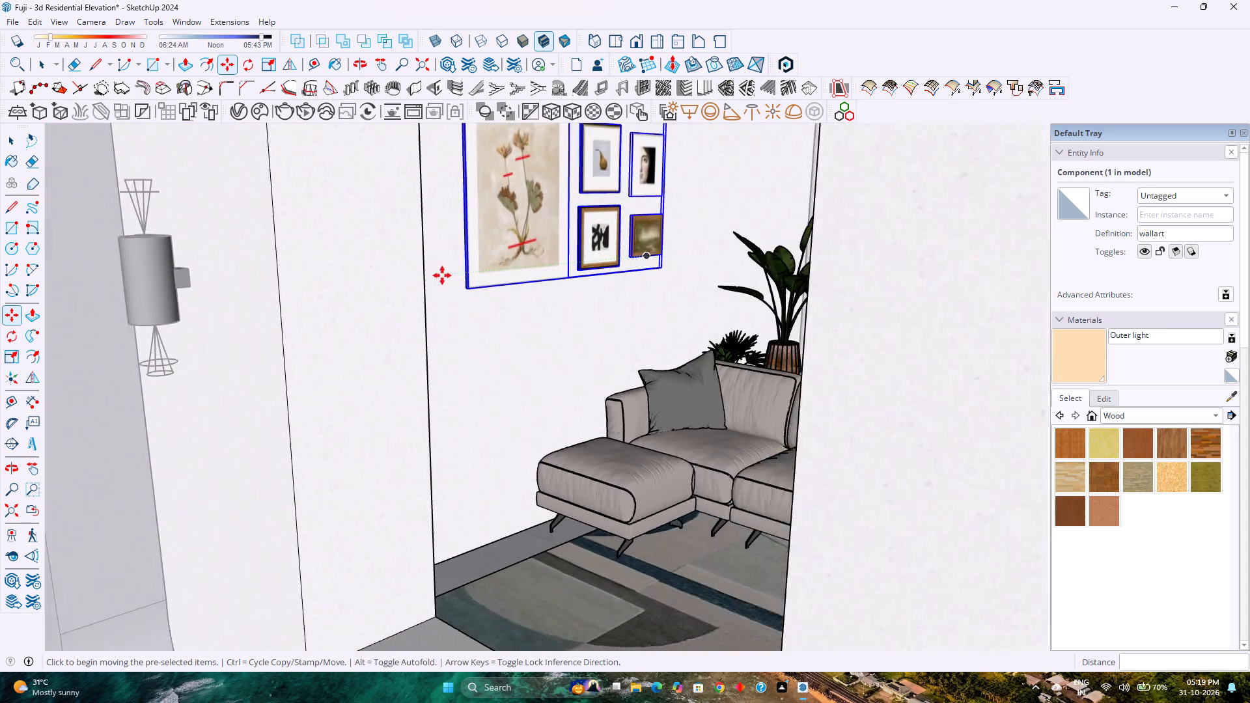
scroll(442, 275, "up", 18)
left_click(447, 279)
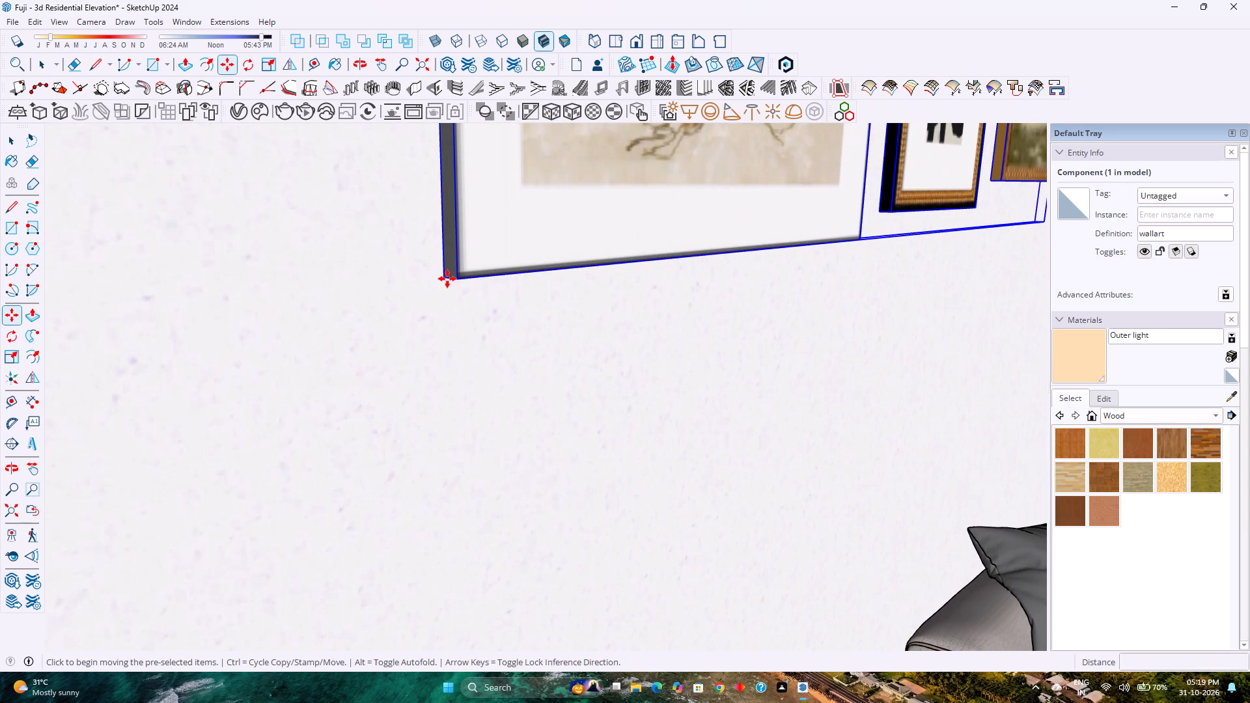
left_click(443, 320)
scroll(649, 314, "down", 13)
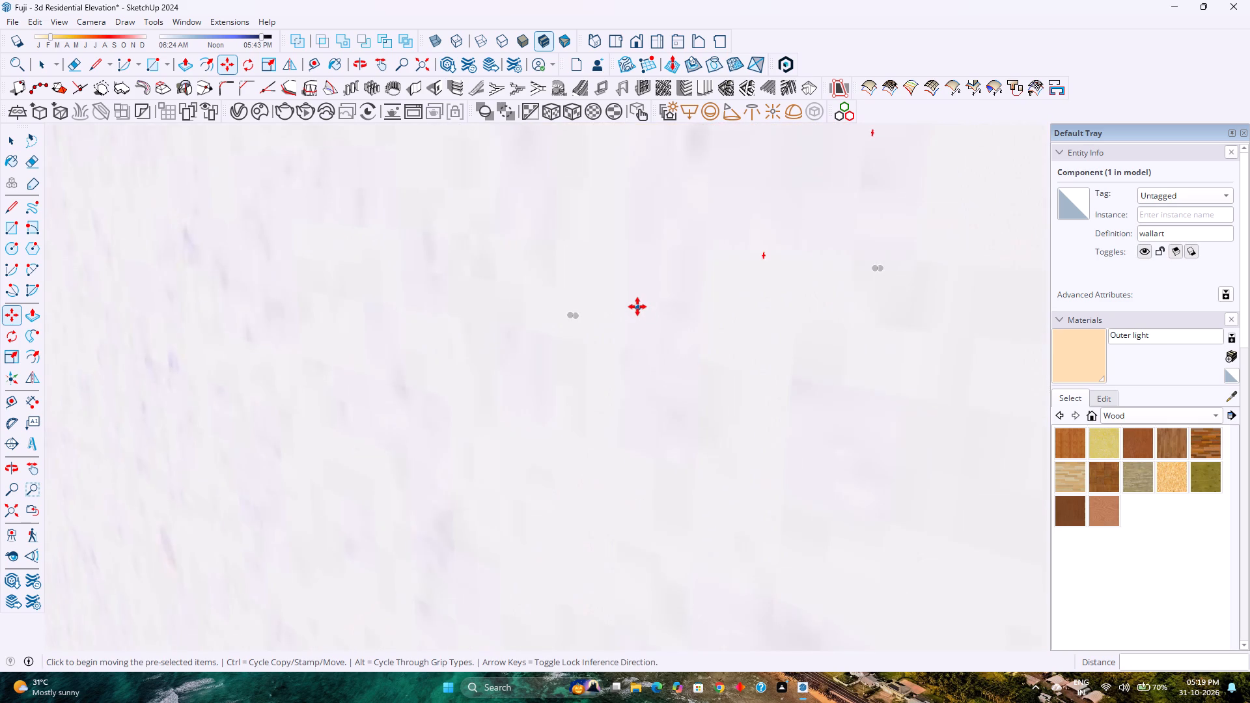
scroll(637, 307, "down", 14)
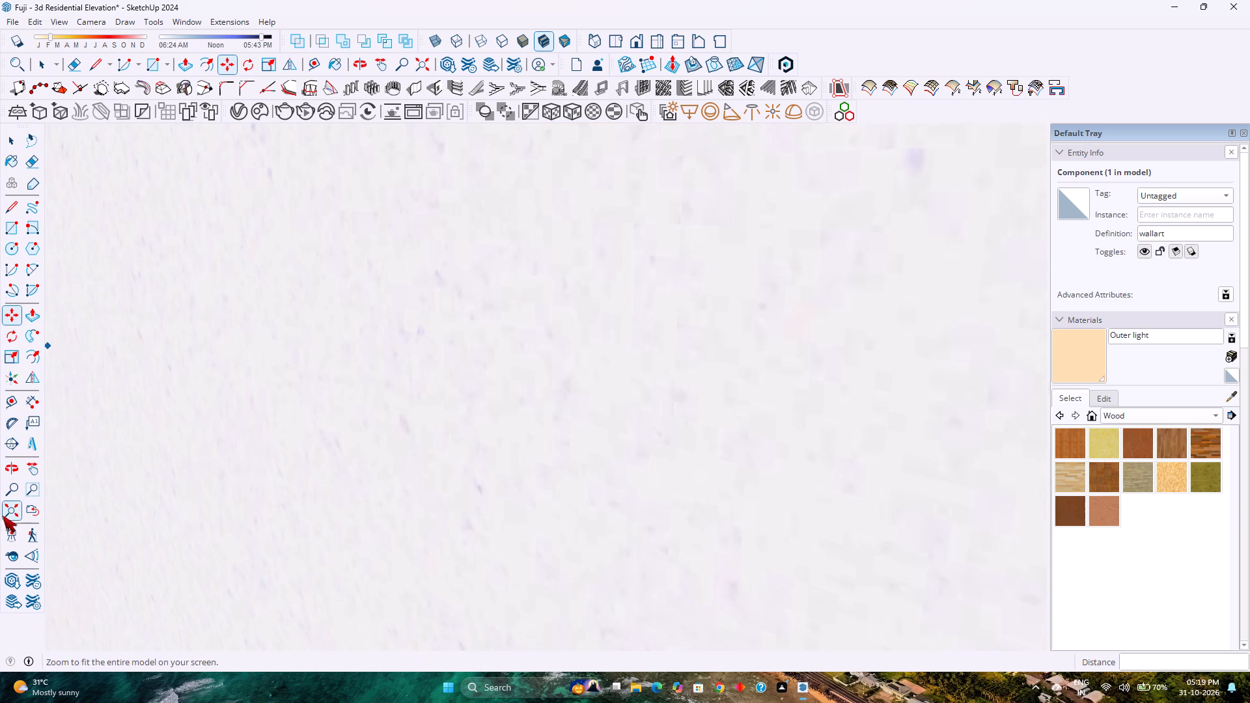
left_click(7, 512)
scroll(445, 335, "down", 7)
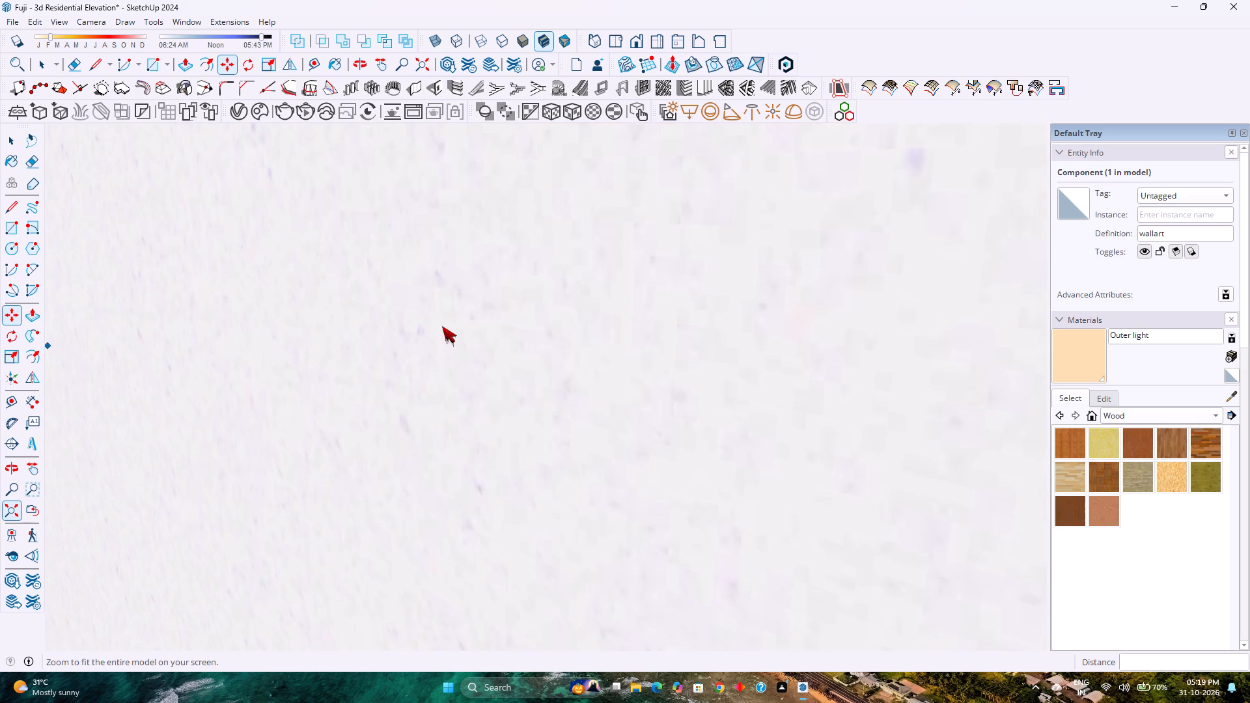
scroll(442, 326, "down", 6)
middle_click(439, 324)
middle_click_drag(439, 324, 483, 292)
middle_click(488, 288)
middle_click(493, 284)
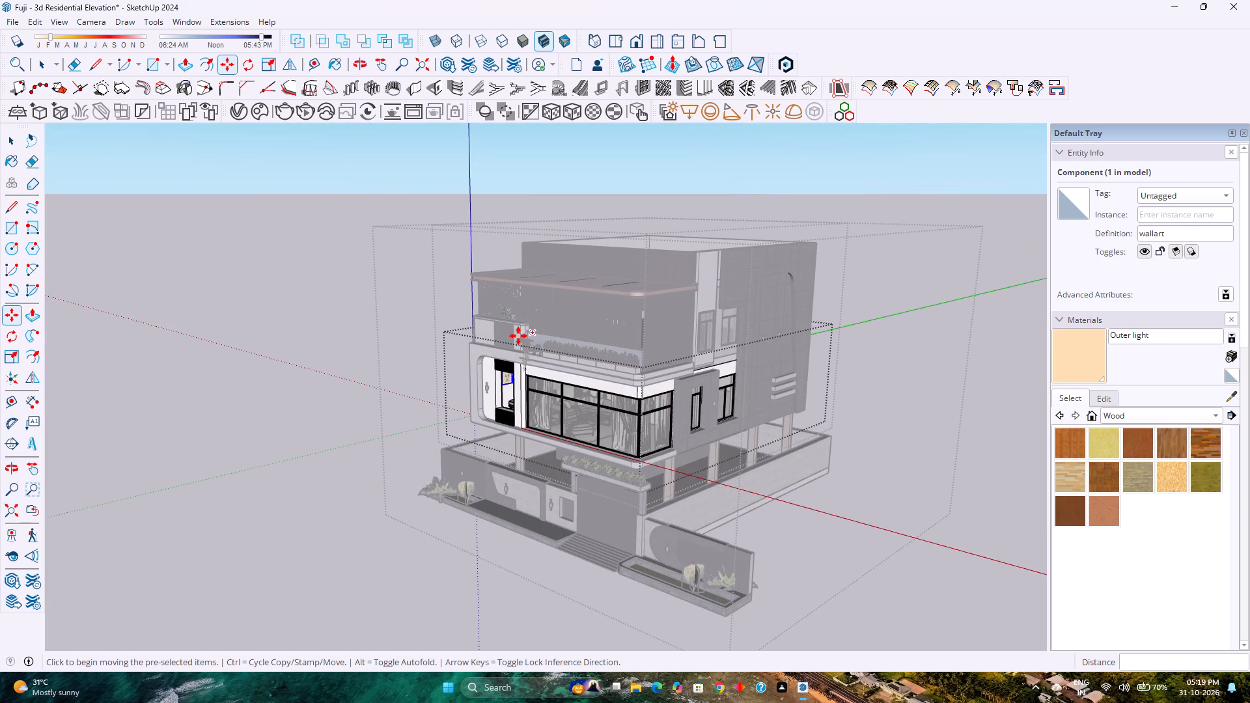
key("space")
key("Escape")
key("Escape")
key("Escape")
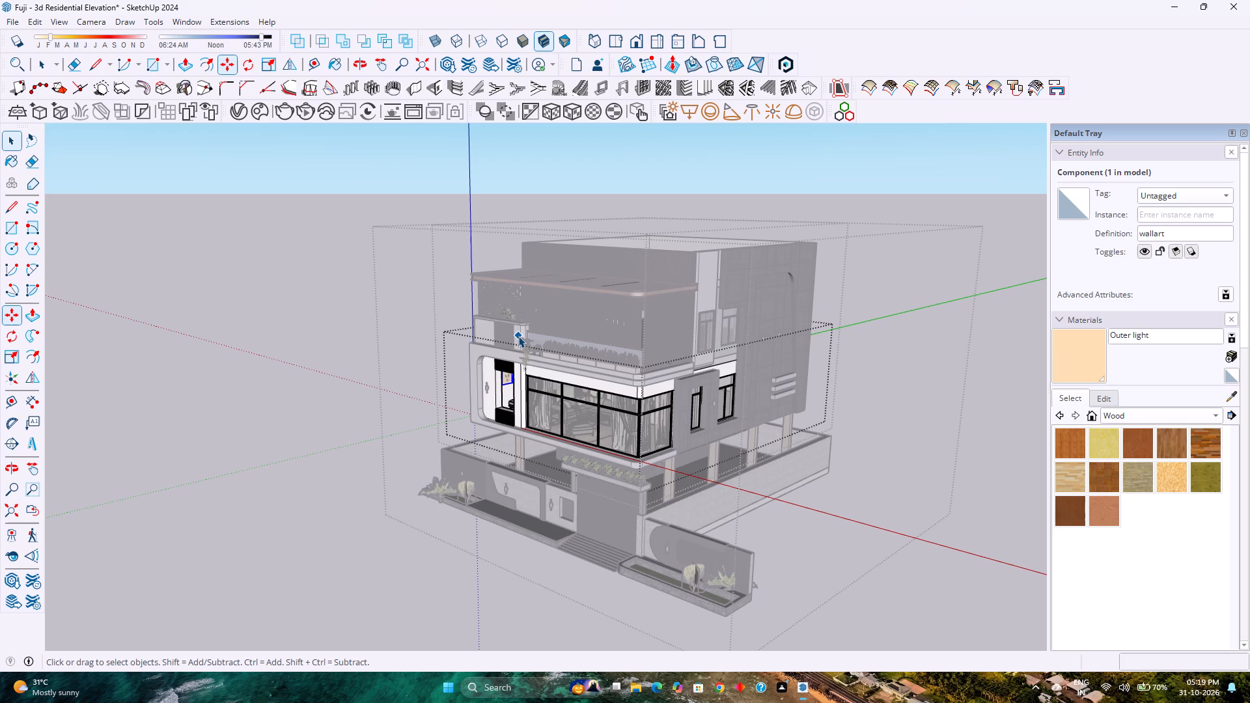
Examine the whole house from the front and side, checking the wall art through the narrow window opening and the overall elevation.
scroll(622, 489, "up", 1)
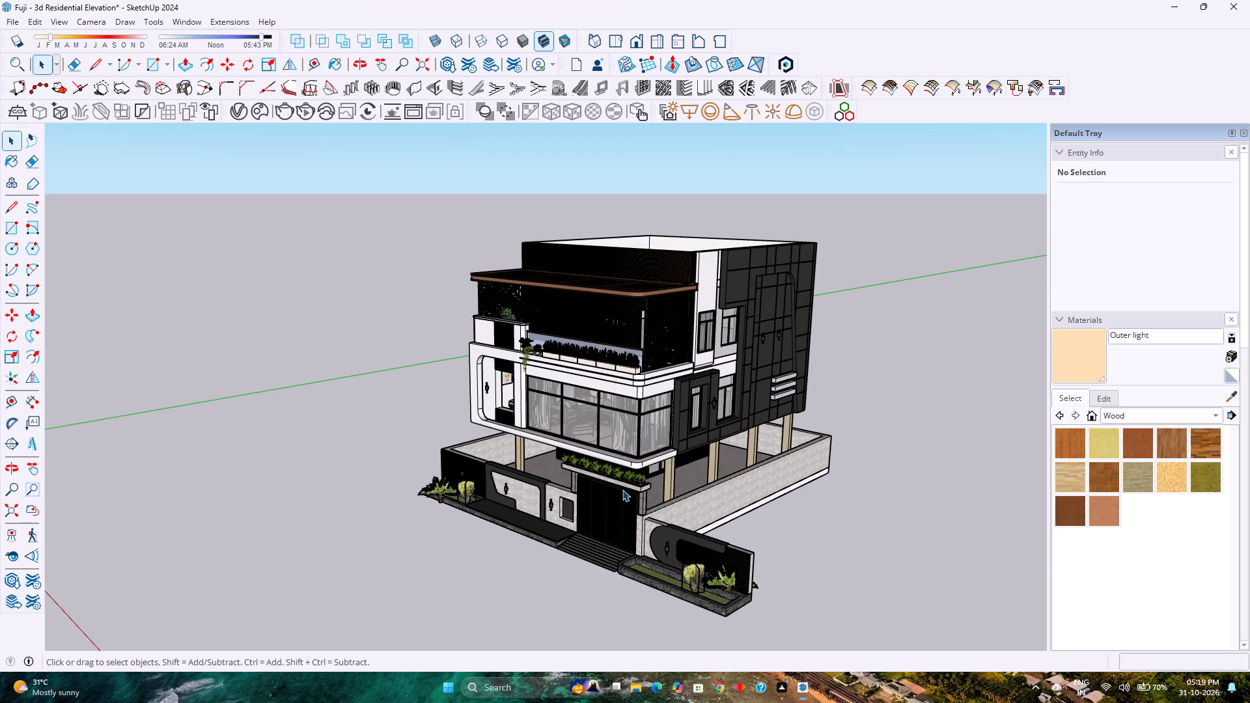
scroll(622, 489, "up", 7)
middle_click_drag(654, 474, 705, 487)
scroll(759, 422, "down", 2)
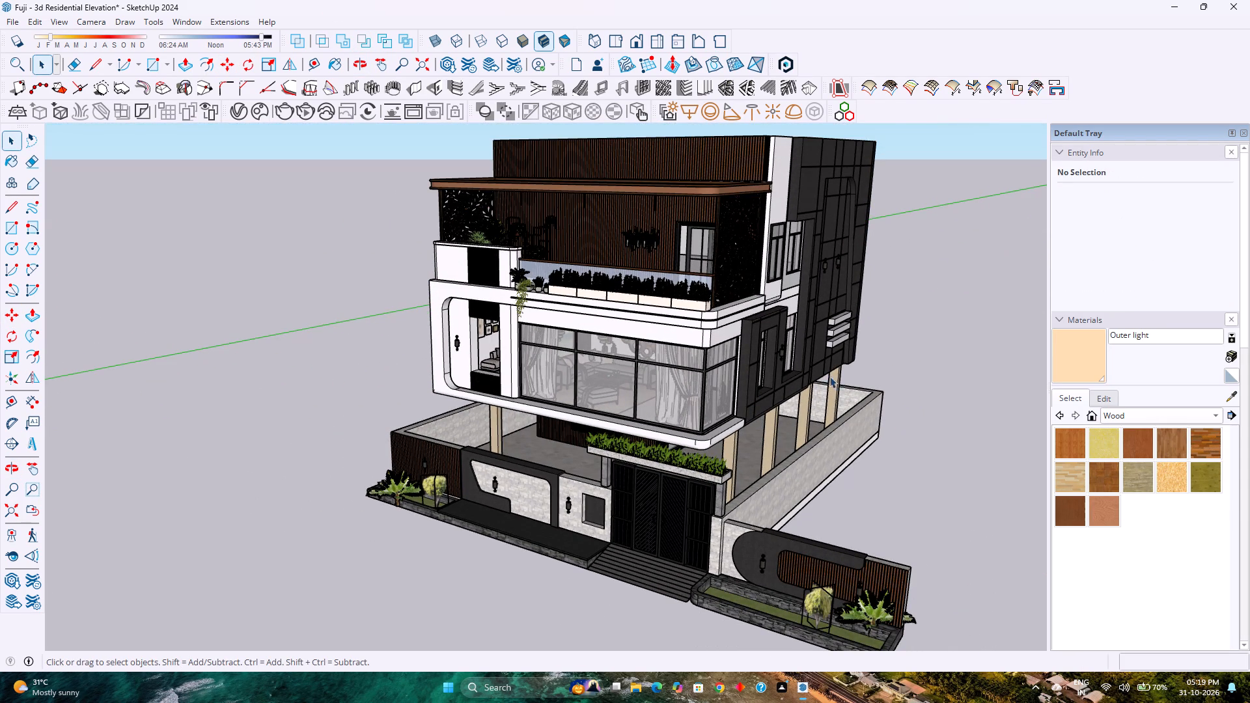
scroll(826, 375, "up", 3)
scroll(826, 375, "down", 2)
scroll(826, 375, "up", 3)
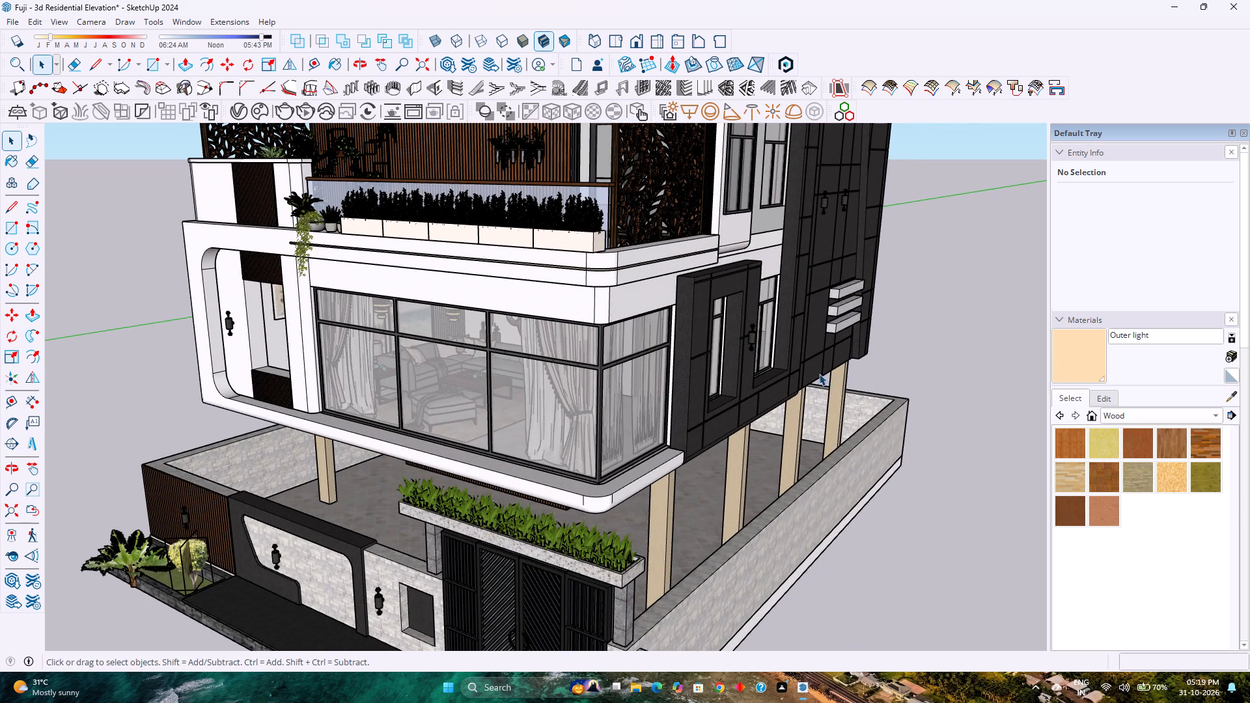
scroll(778, 366, "down", 2)
scroll(777, 366, "up", 2)
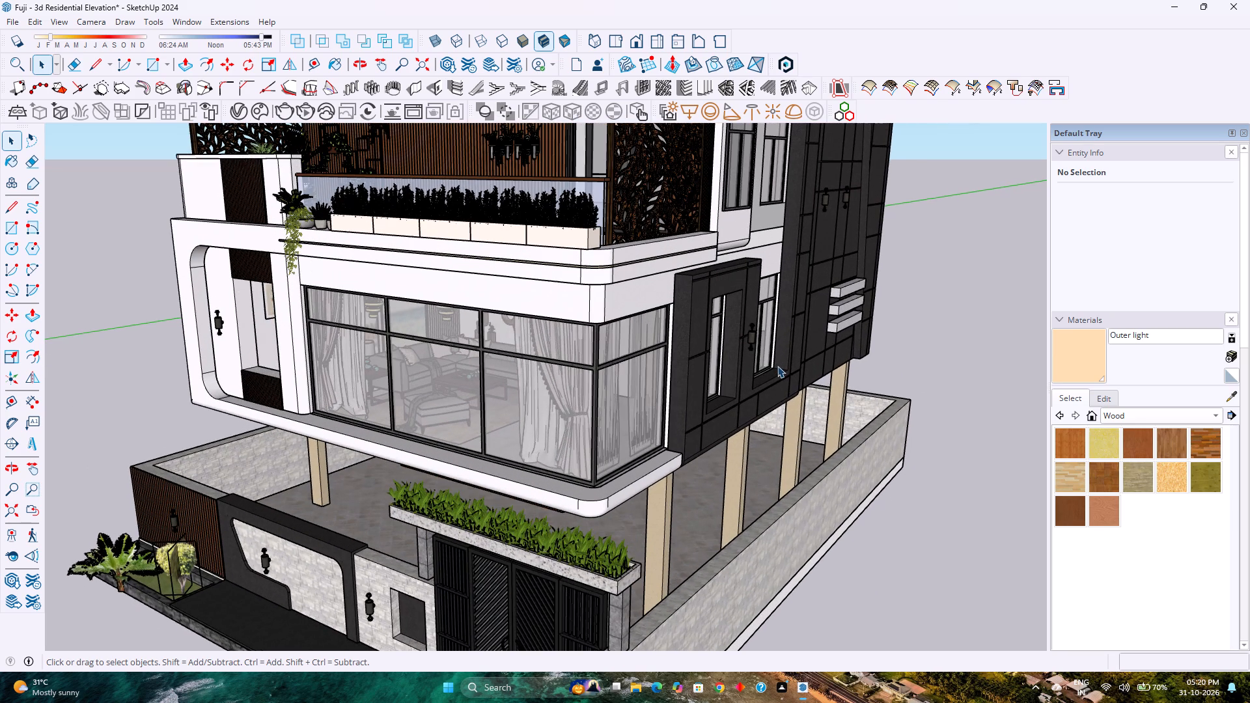
scroll(710, 361, "down", 5)
middle_click(709, 363)
middle_click_drag(707, 363, 722, 300)
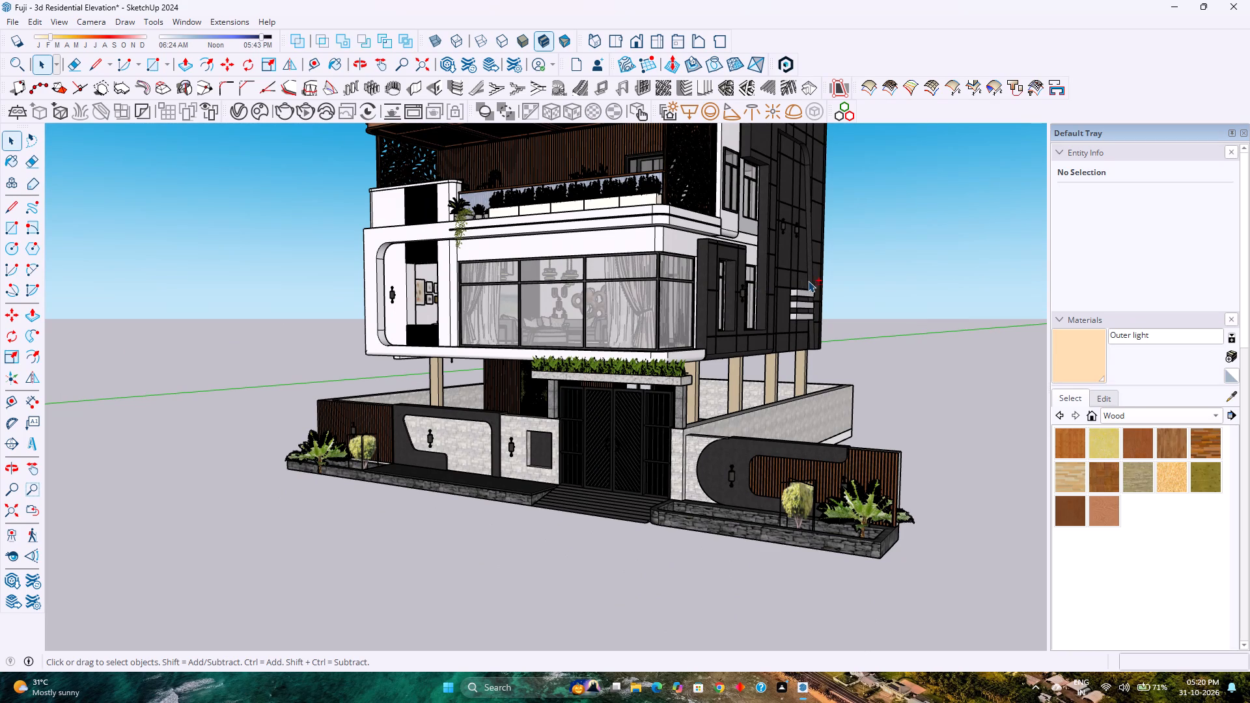
middle_click_drag(818, 283, 809, 375, "shift")
scroll(809, 364, "down", 1, "shift")
scroll(755, 429, "up", 4)
scroll(727, 440, "down", 2)
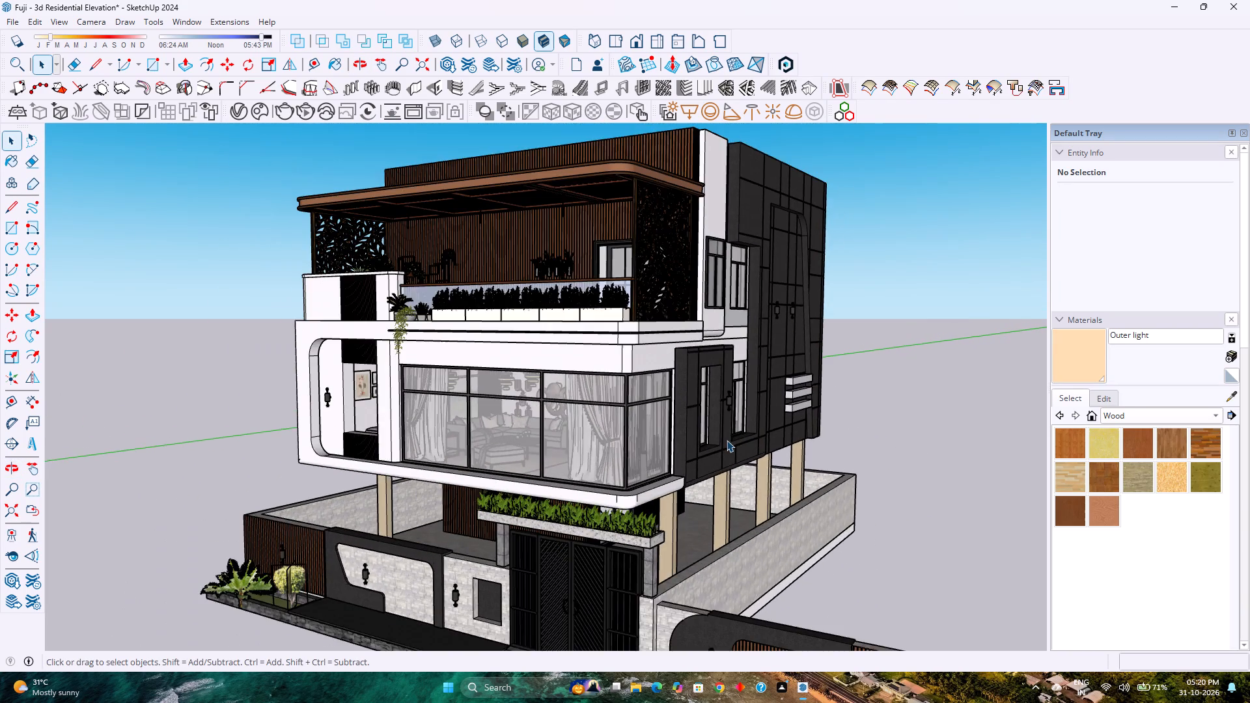
middle_click_drag(671, 446, 710, 434)
middle_click(710, 434)
middle_click(710, 434)
middle_click_drag(656, 406, 708, 415)
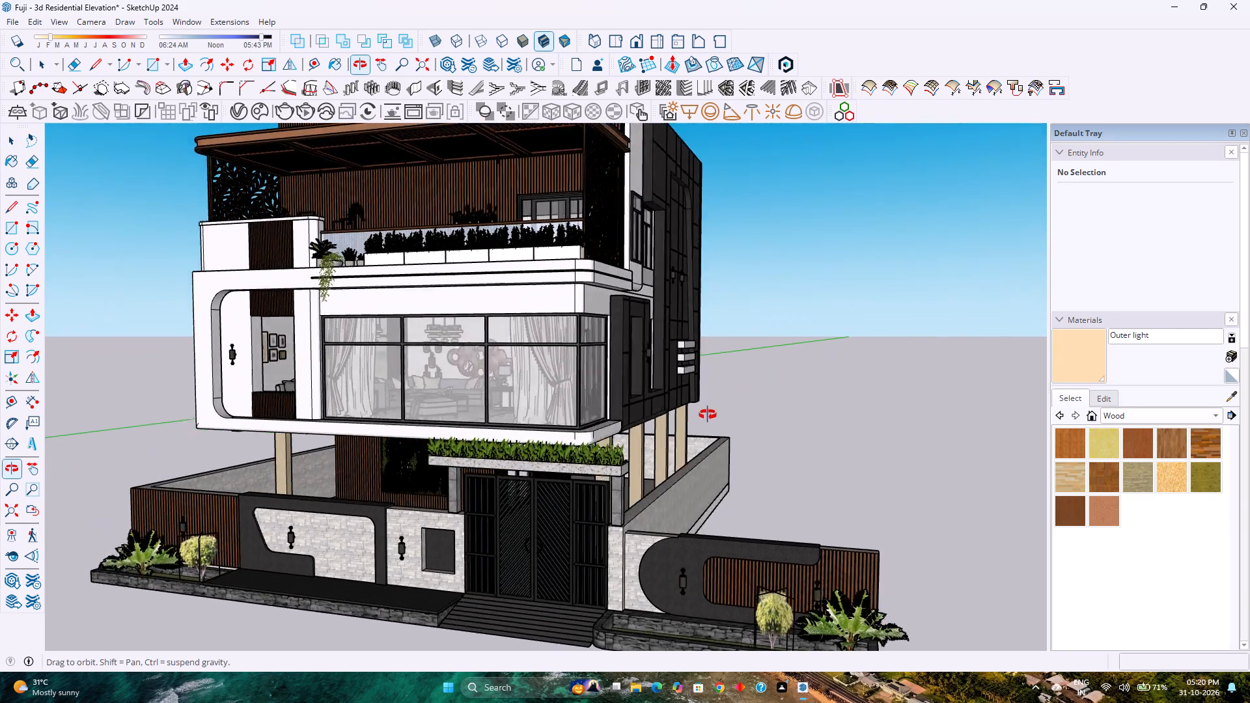
middle_click_drag(708, 415, 722, 435)
scroll(715, 407, "down", 1)
middle_click_drag(663, 381, 649, 385)
scroll(421, 322, "up", 3)
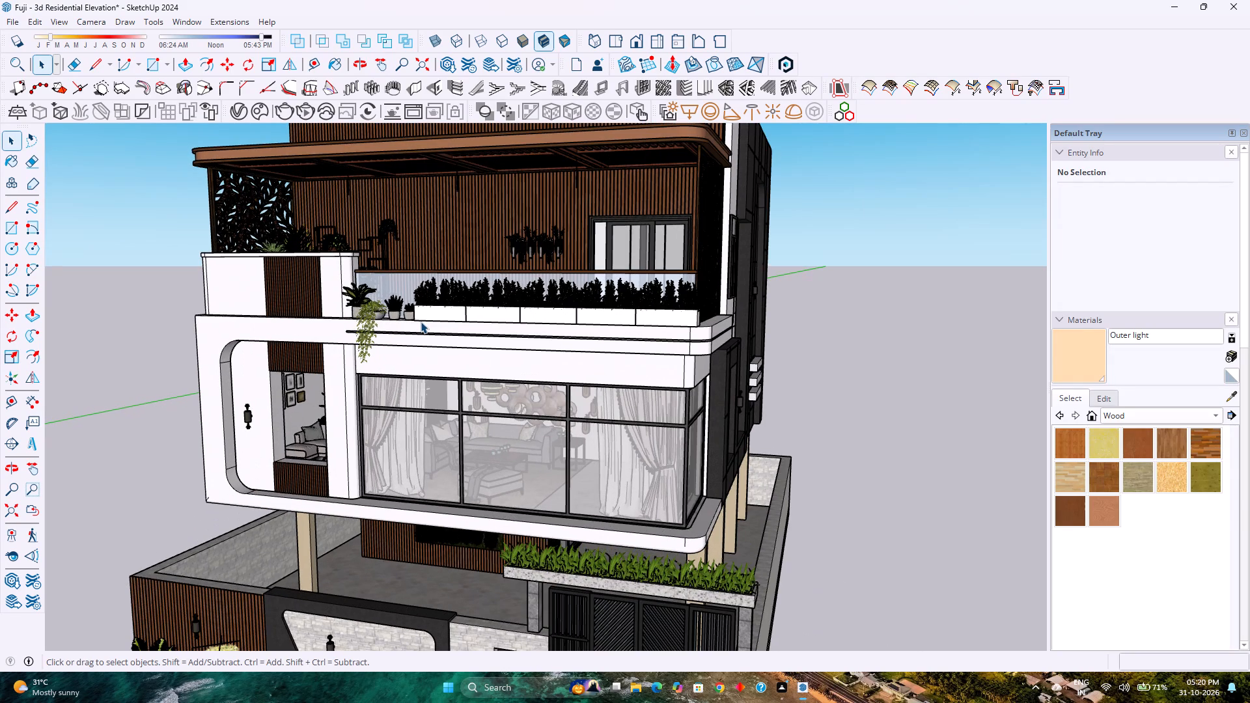
middle_click_drag(560, 361, 523, 350)
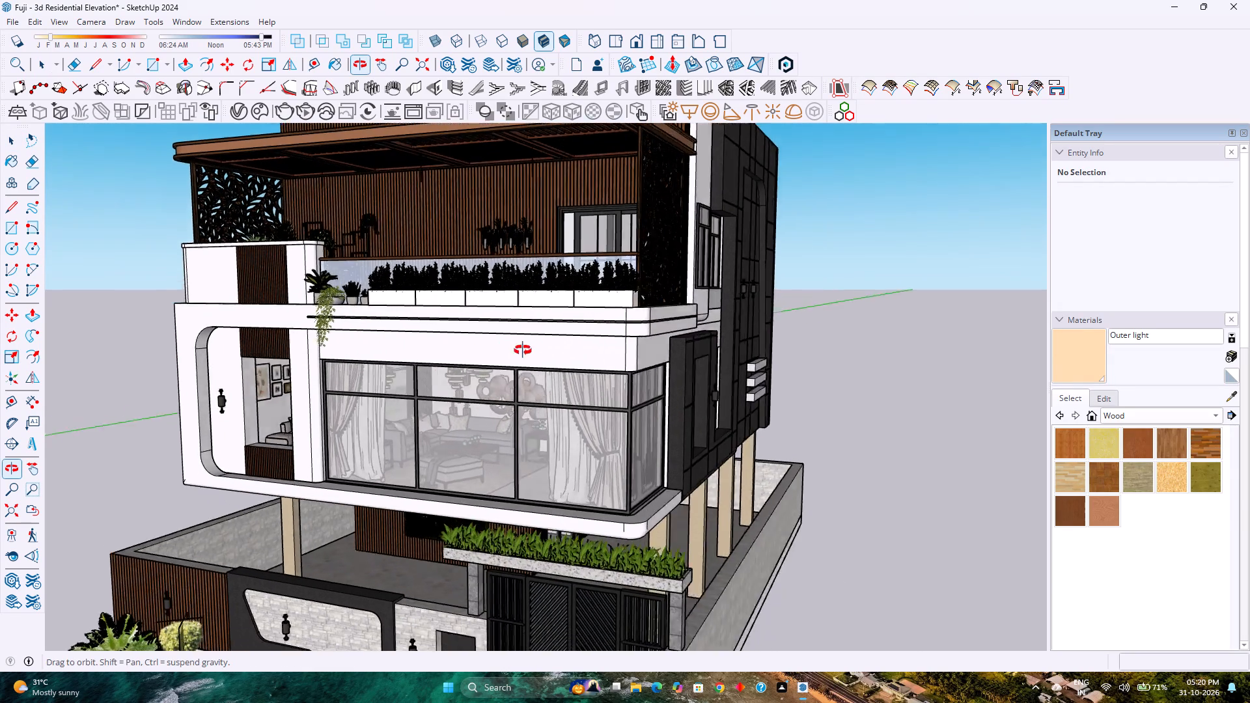
middle_click_drag(523, 350, 497, 342)
scroll(500, 333, "down", 3)
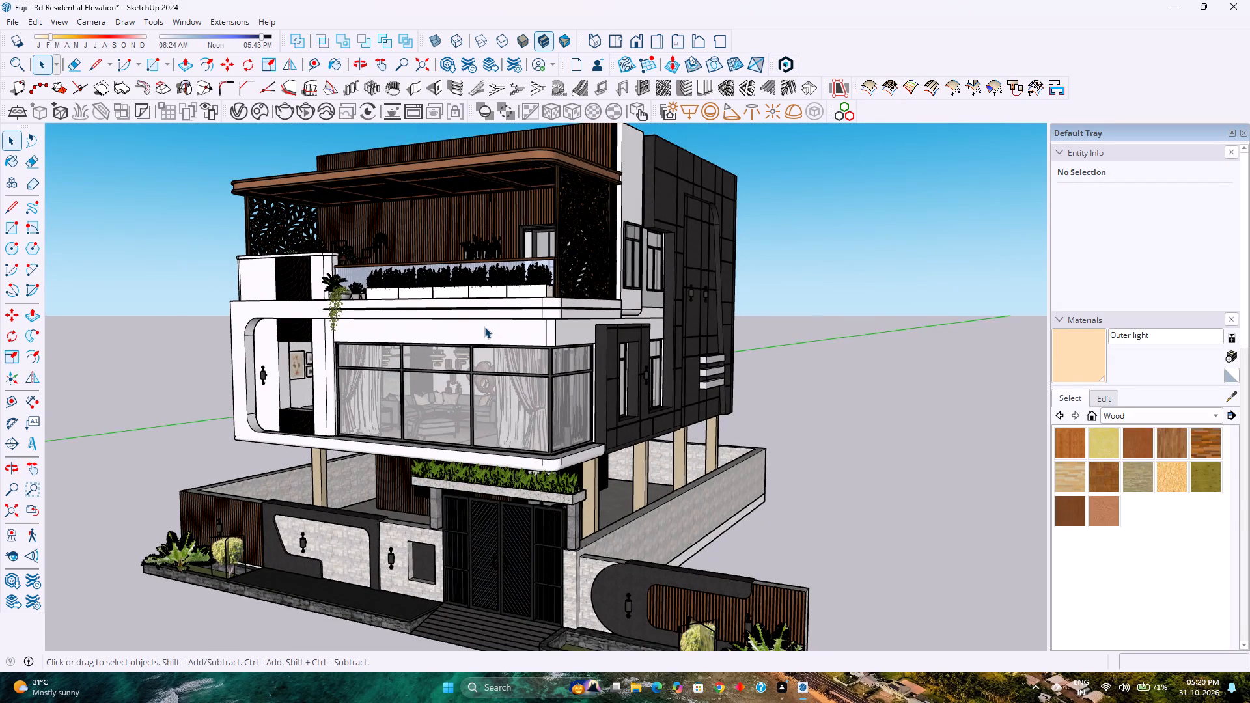
scroll(469, 305, "up", 1)
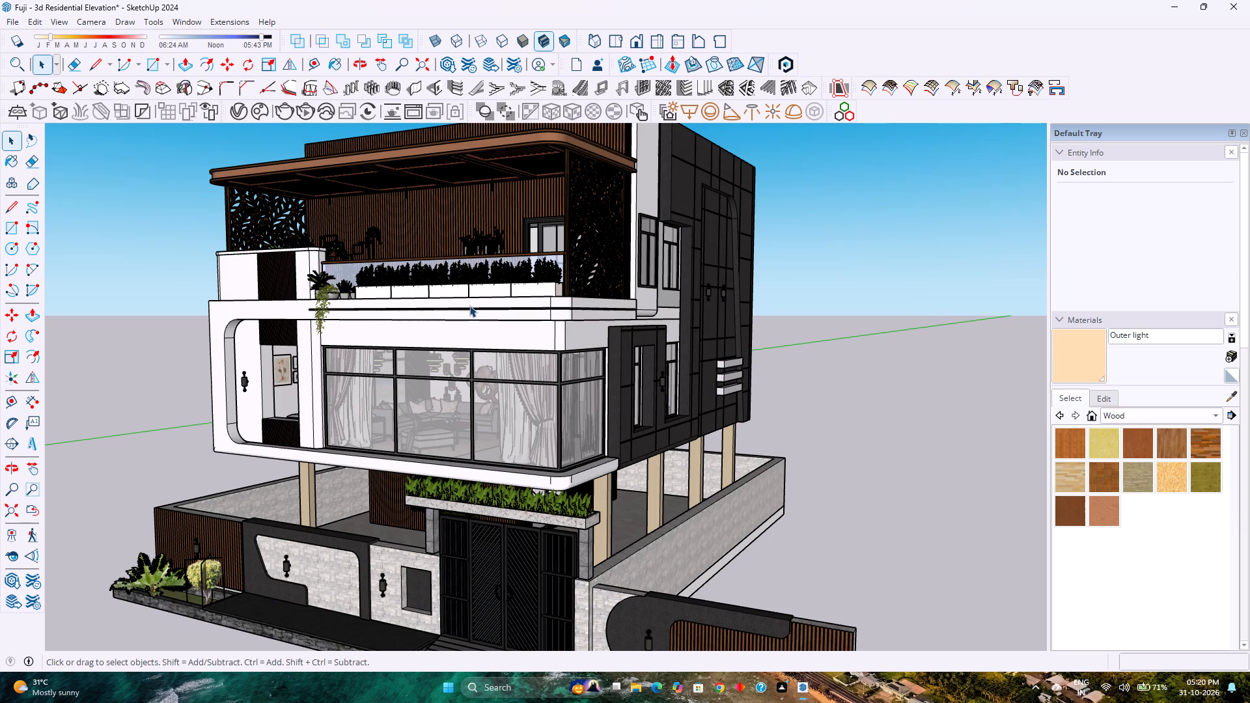
scroll(469, 305, "up", 2)
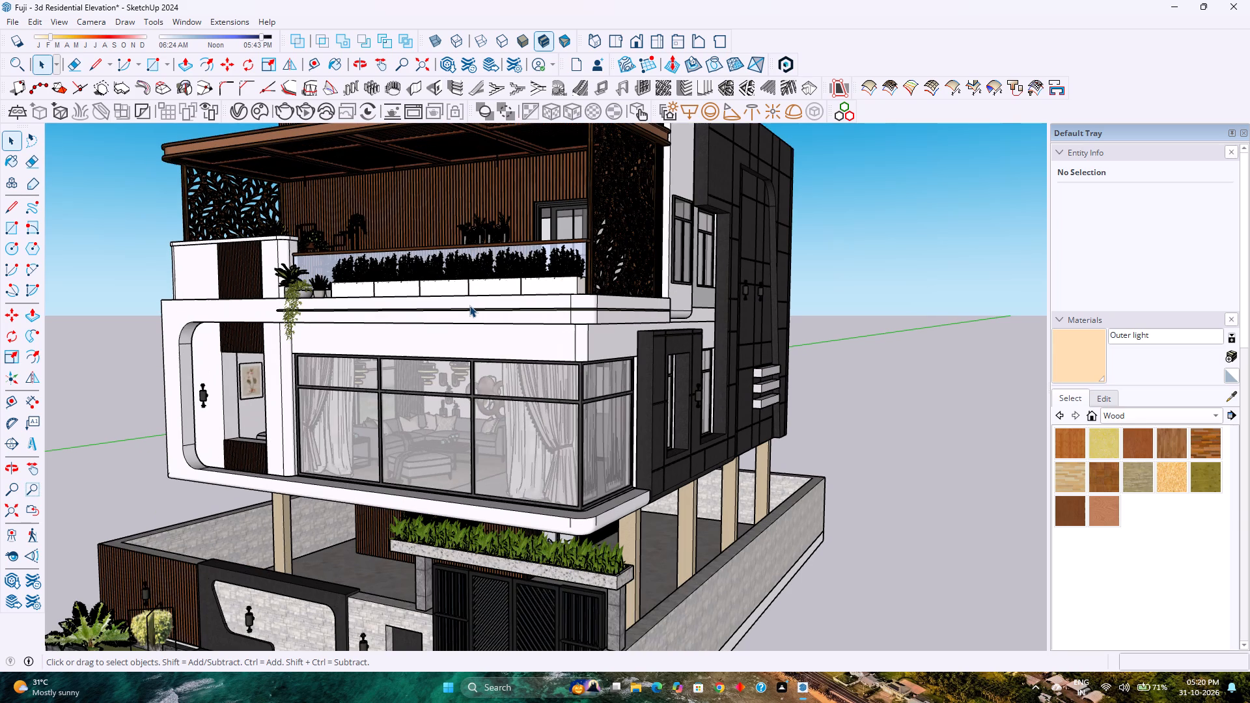
scroll(469, 305, "down", 4)
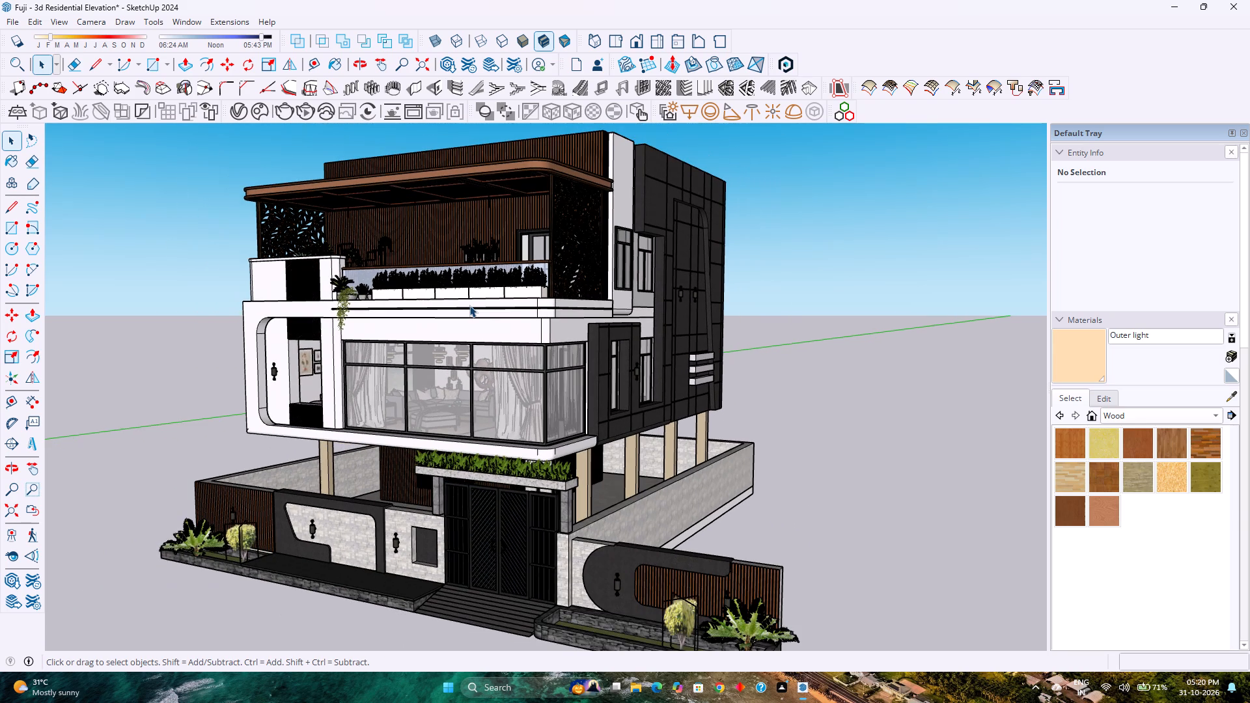
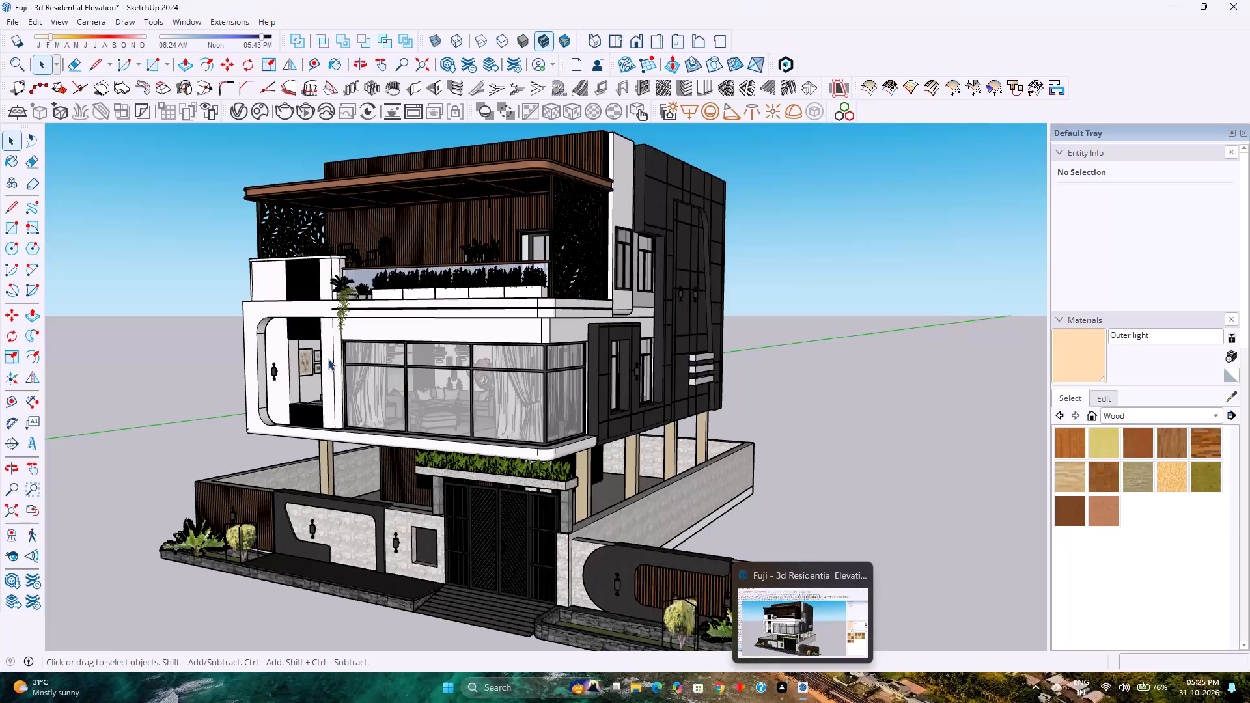
Start a V-Ray interactive render of the whole house from the front corner view.
scroll(436, 422, "down", 2)
scroll(436, 422, "up", 2)
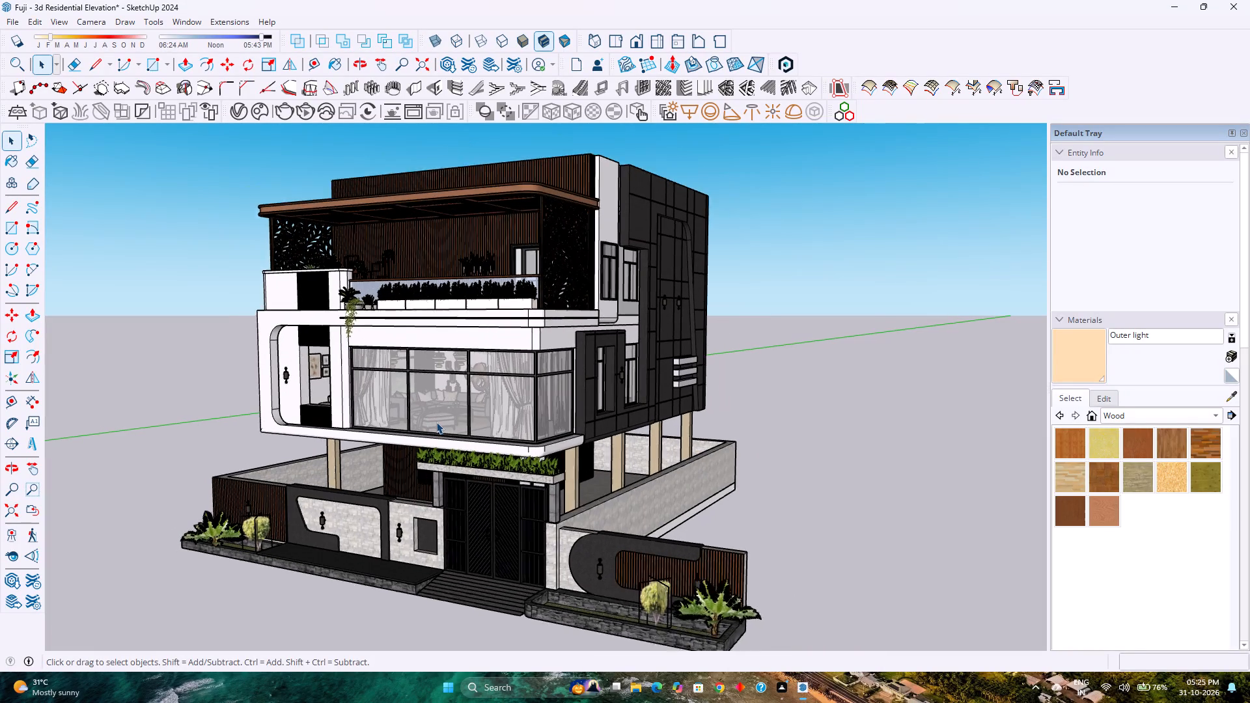
left_click(312, 116)
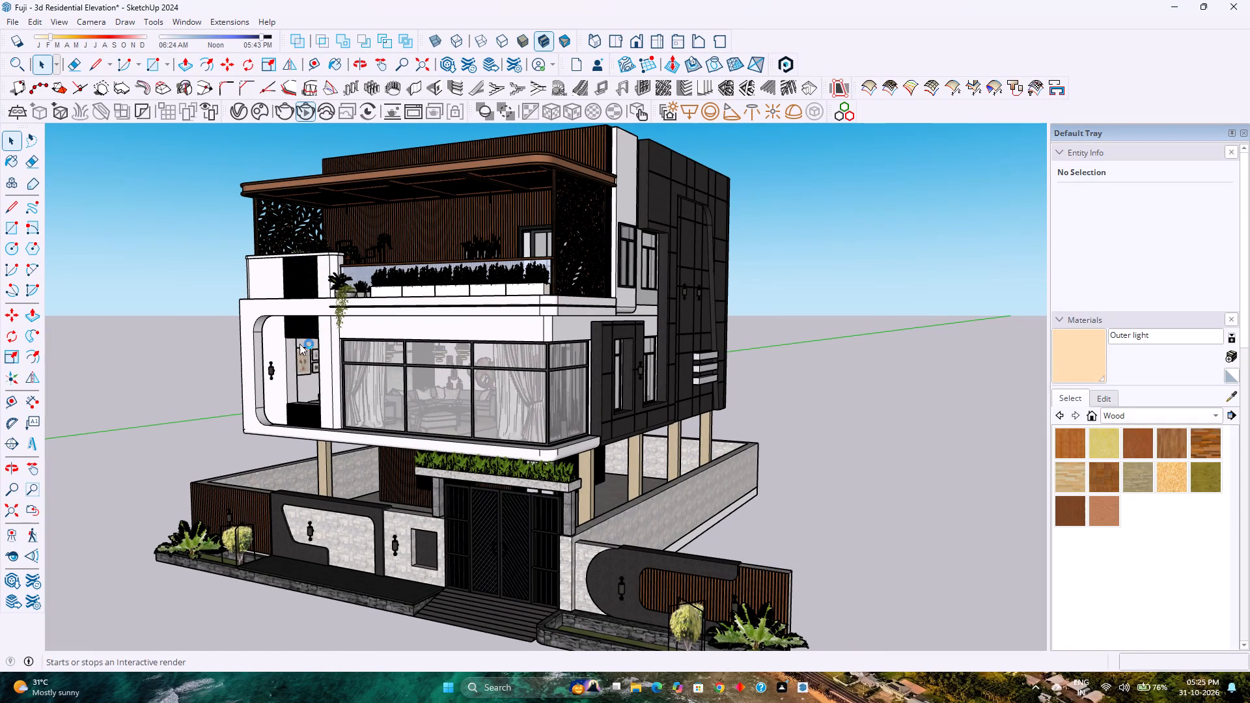
key("space")
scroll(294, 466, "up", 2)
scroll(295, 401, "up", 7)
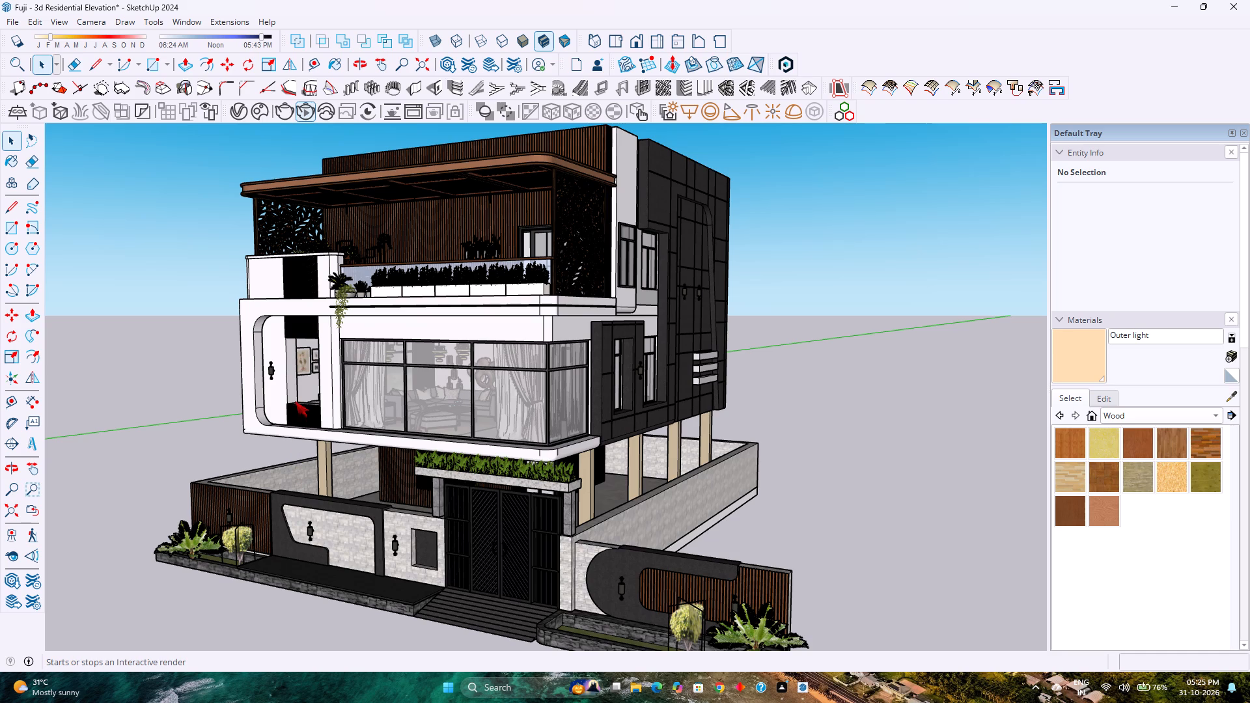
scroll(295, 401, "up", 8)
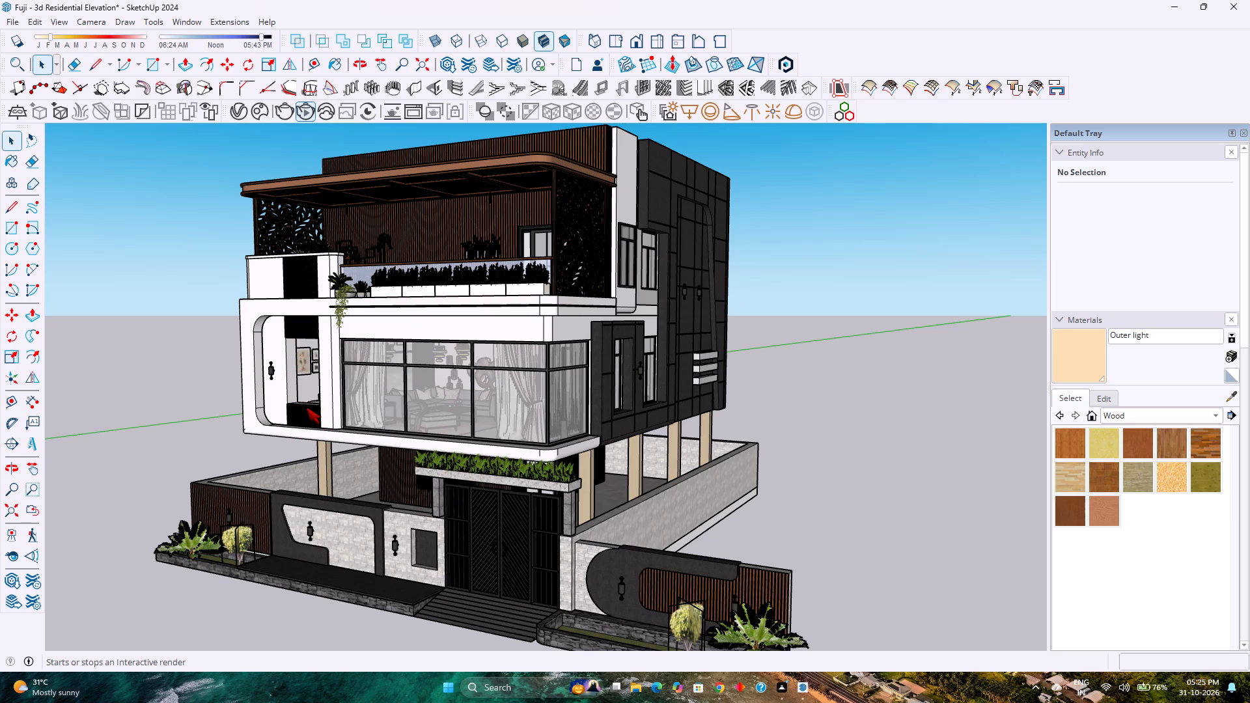
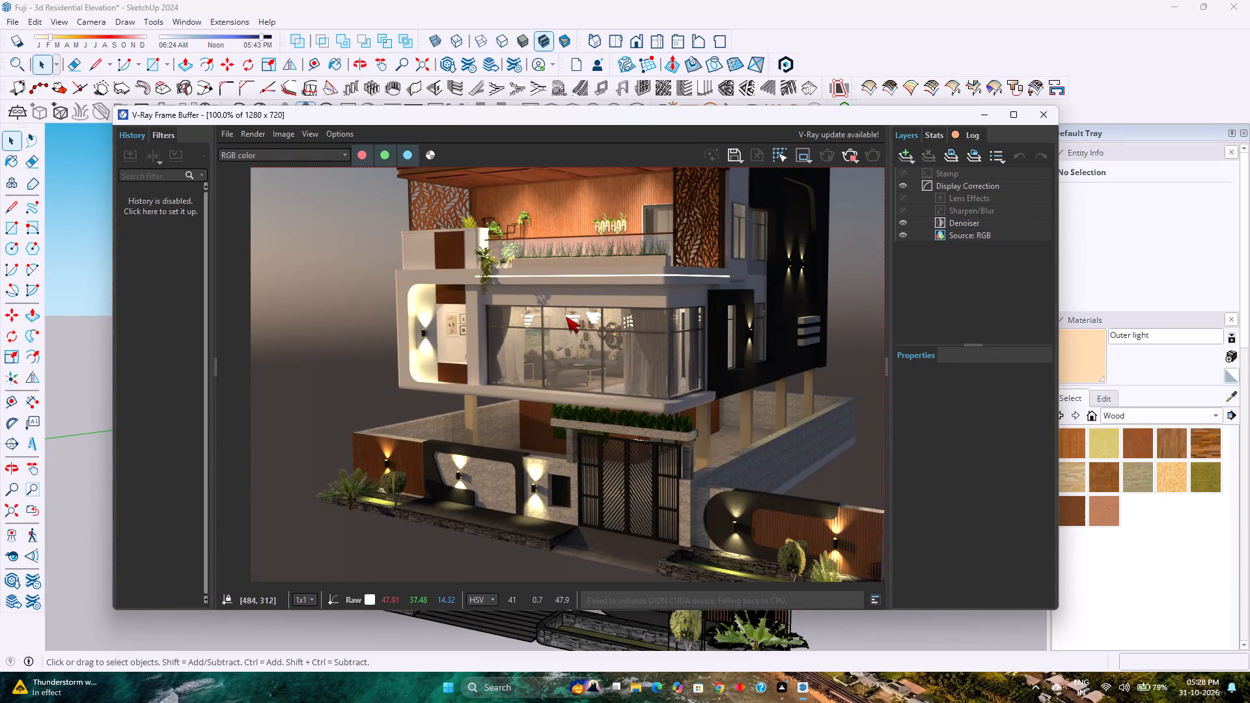
Close the V-Ray Frame Buffer to return to the house model.
left_click(1057, 118)
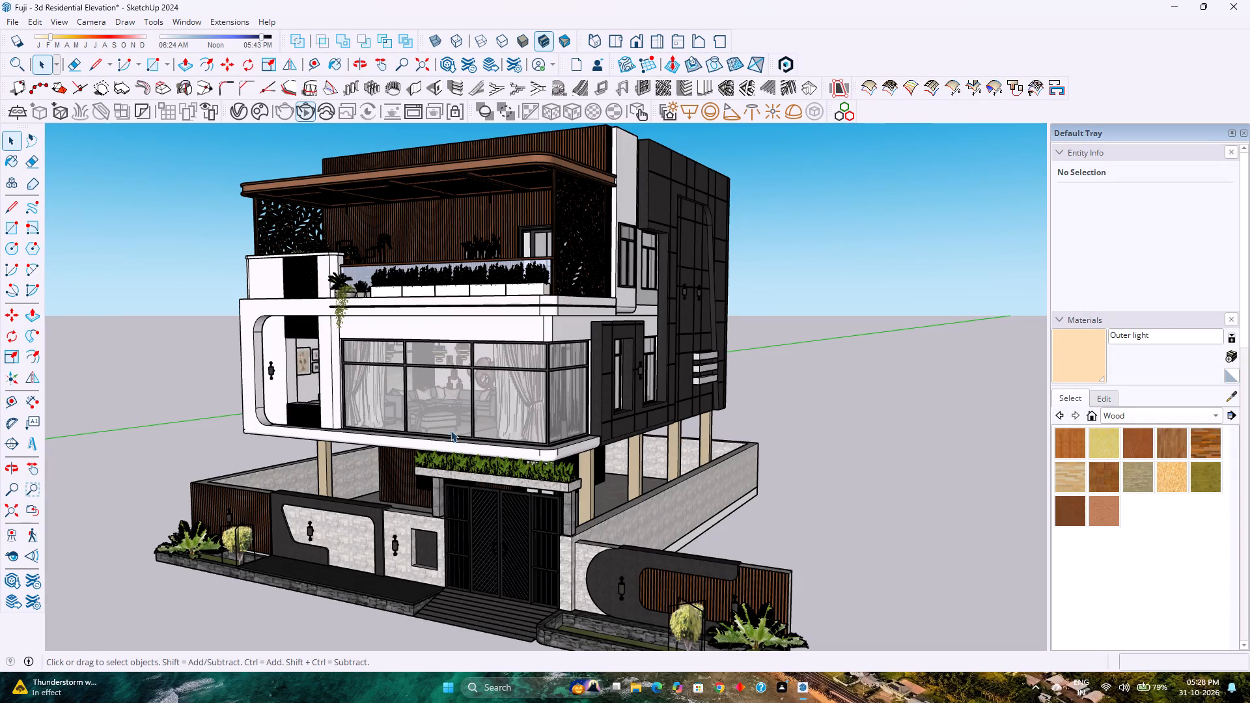
Unhide all hidden geometry inside the nested living-room floor group, and exit the nested groups.
double_click(451, 411)
double_click(514, 324)
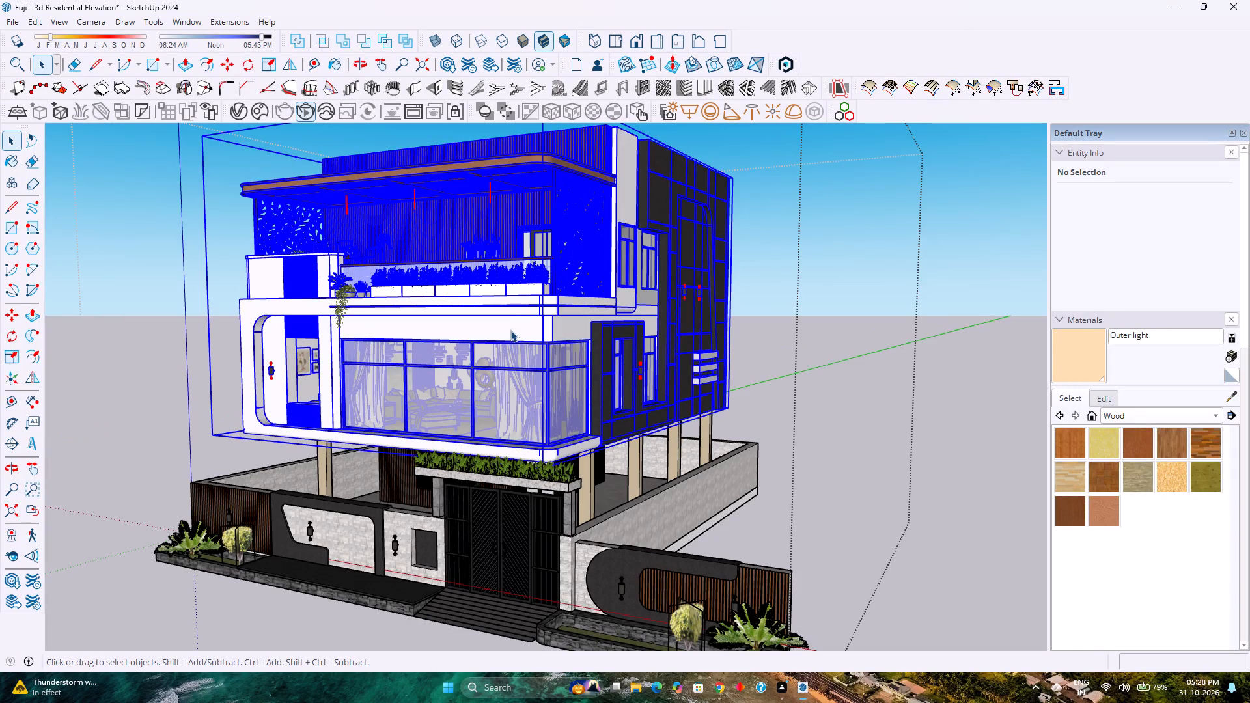
double_click(510, 330)
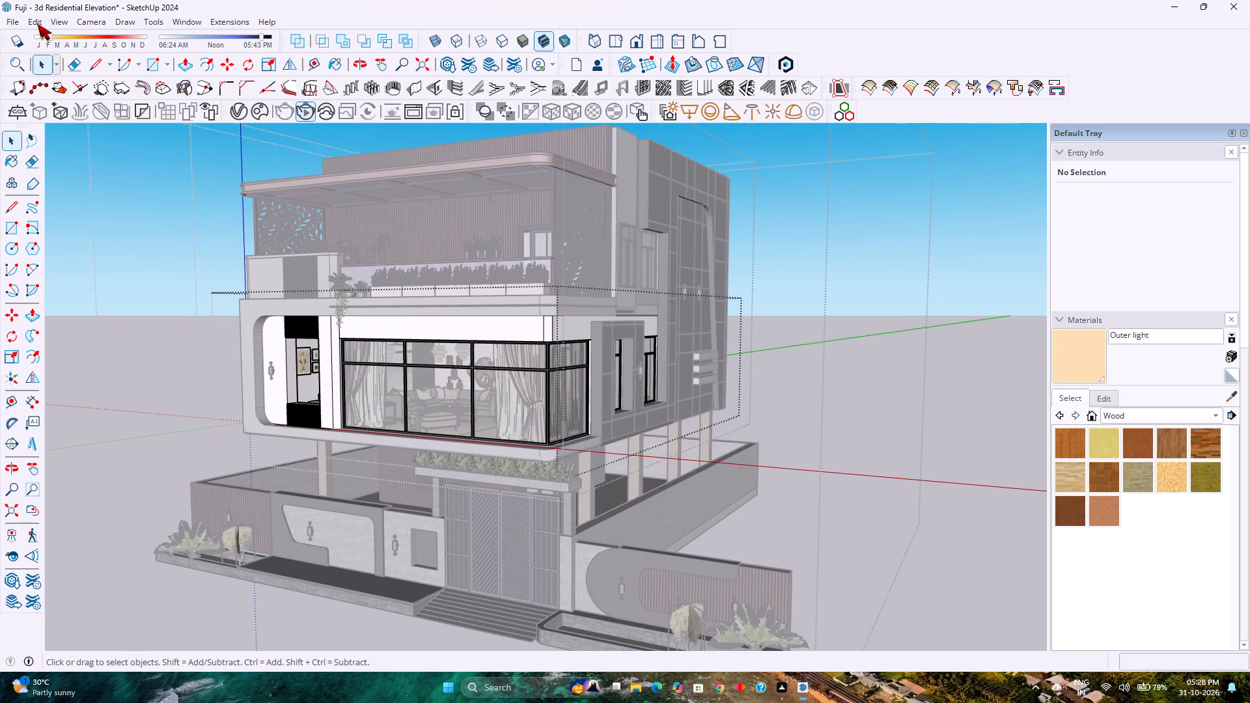
left_click(37, 23)
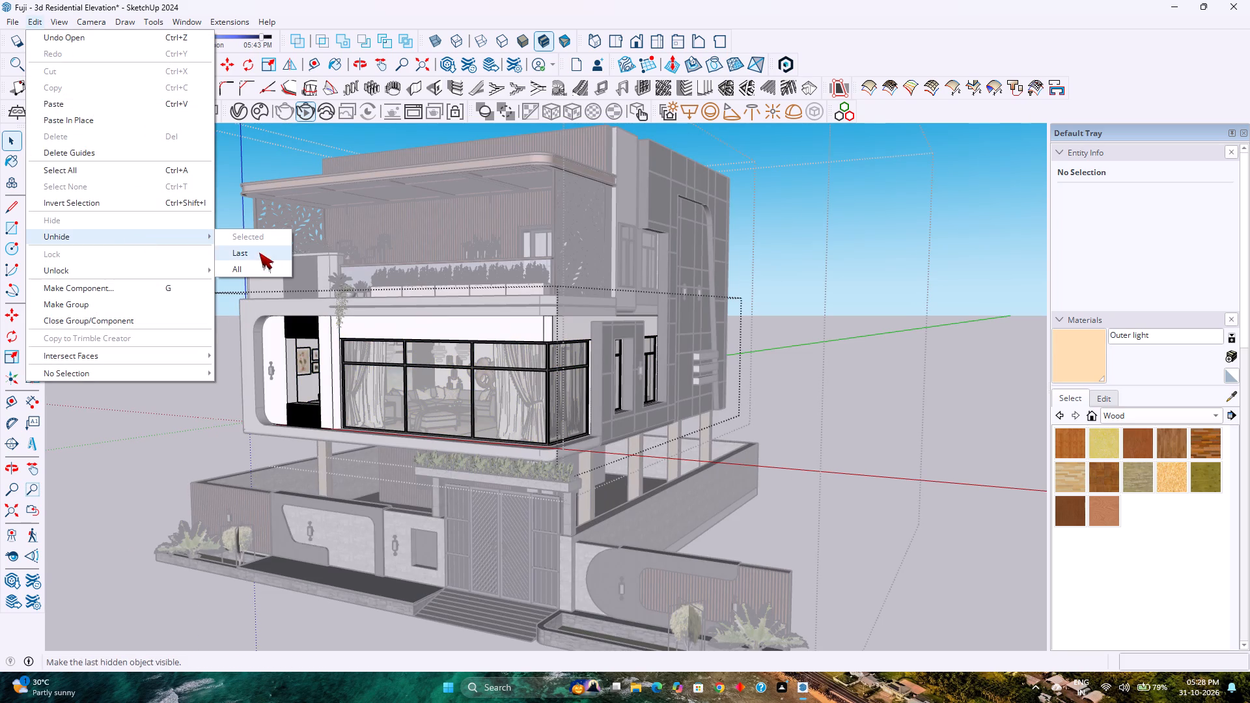
left_click(265, 268)
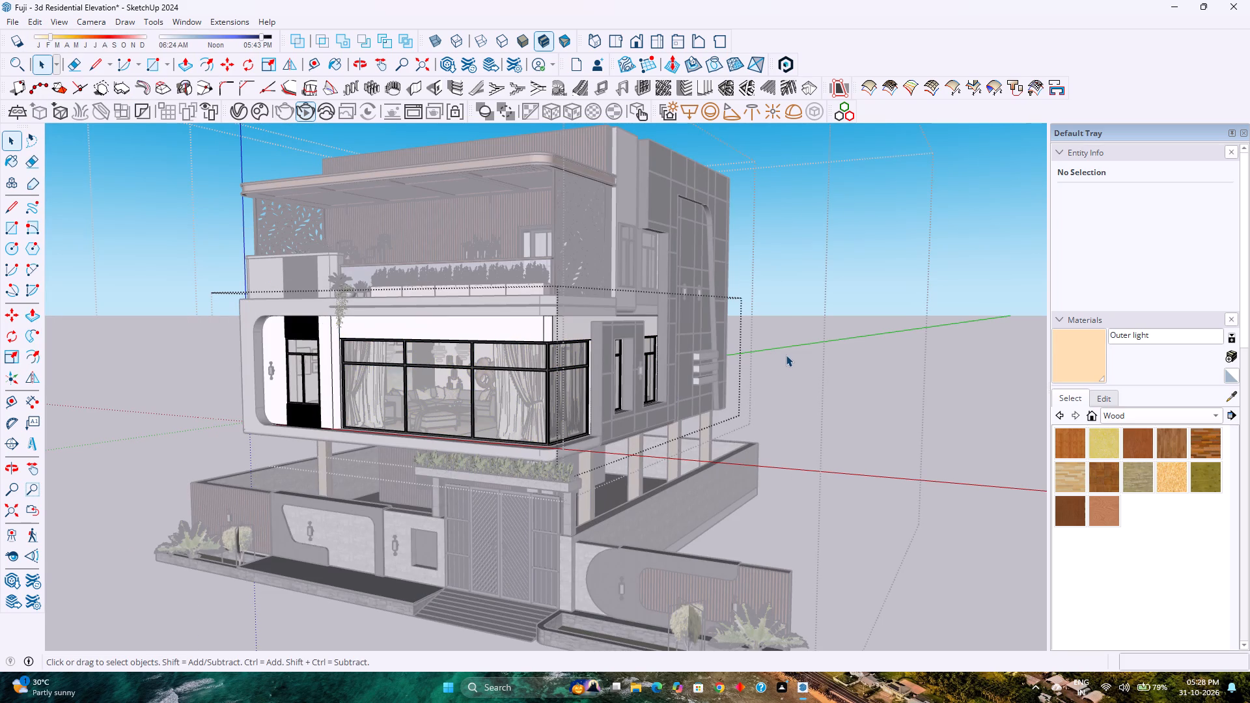
left_click(786, 355)
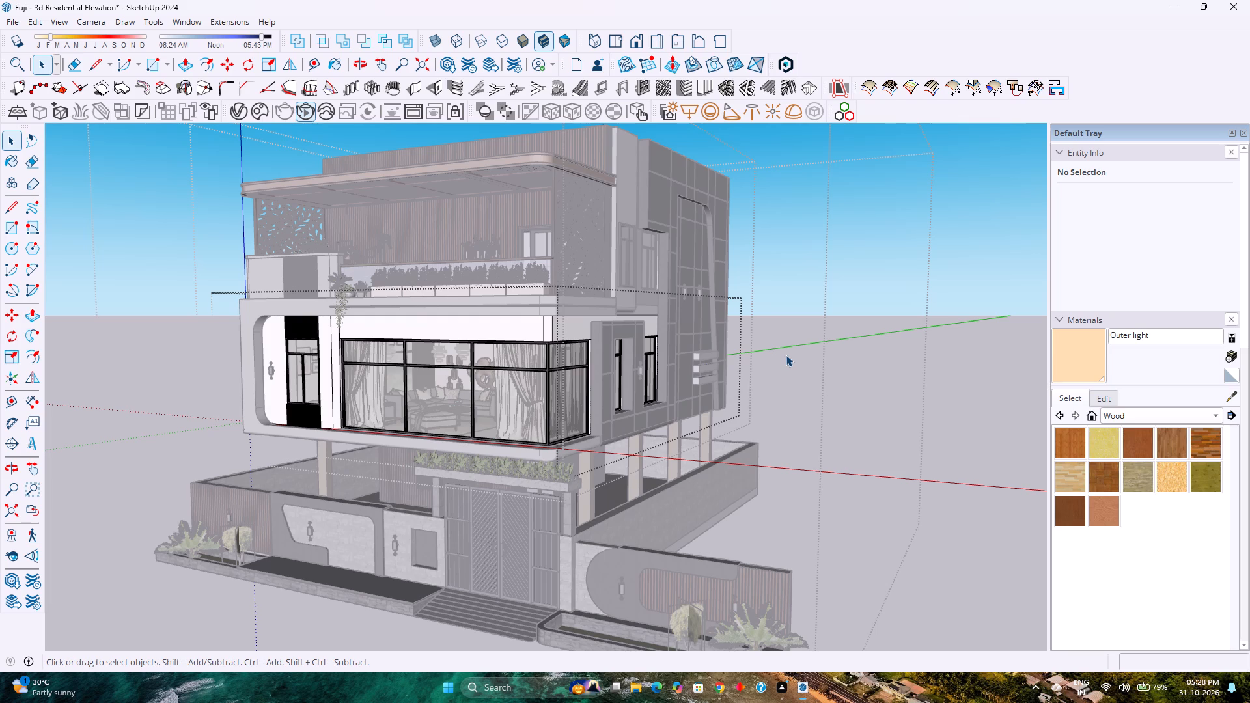
left_click(786, 355)
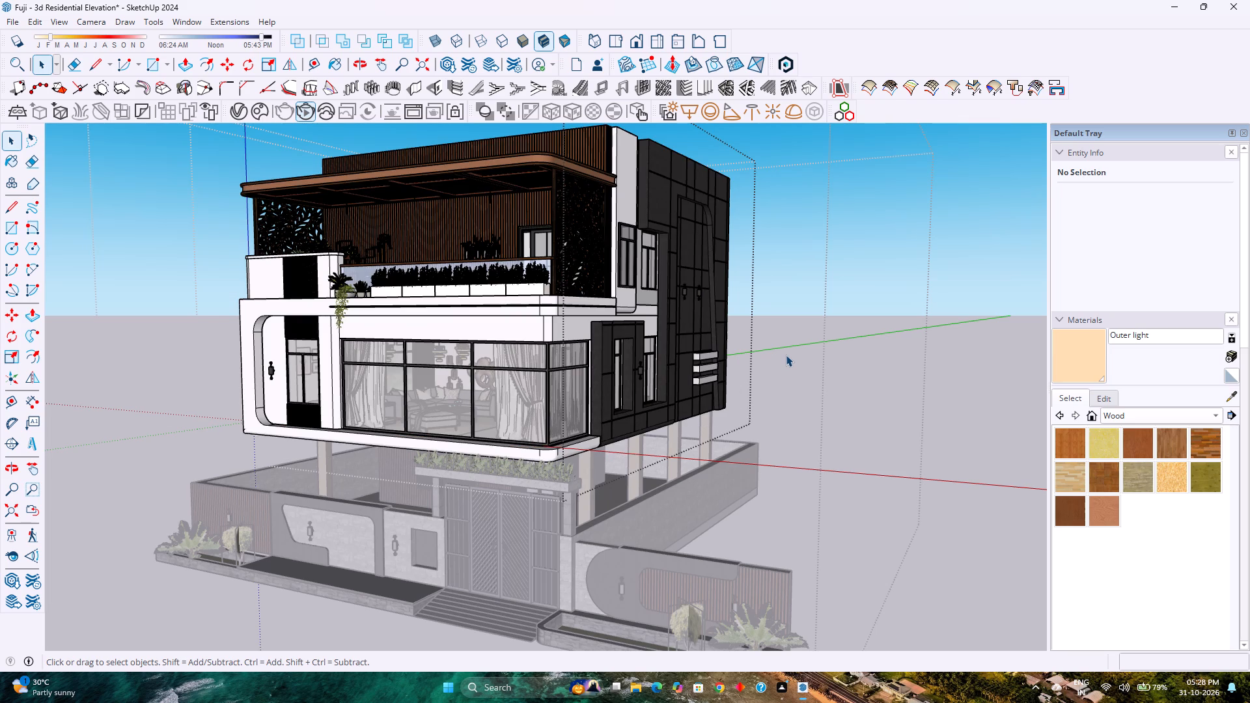
Save the residential elevation model.
key("ctrl+s")
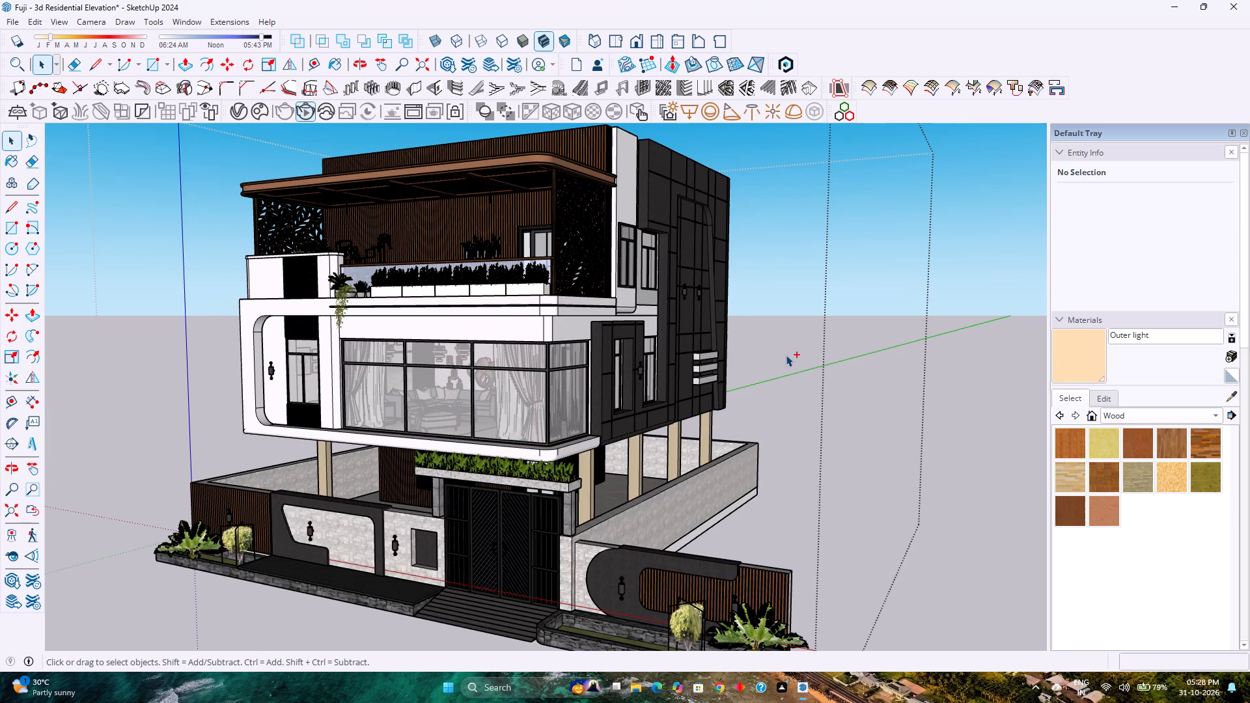
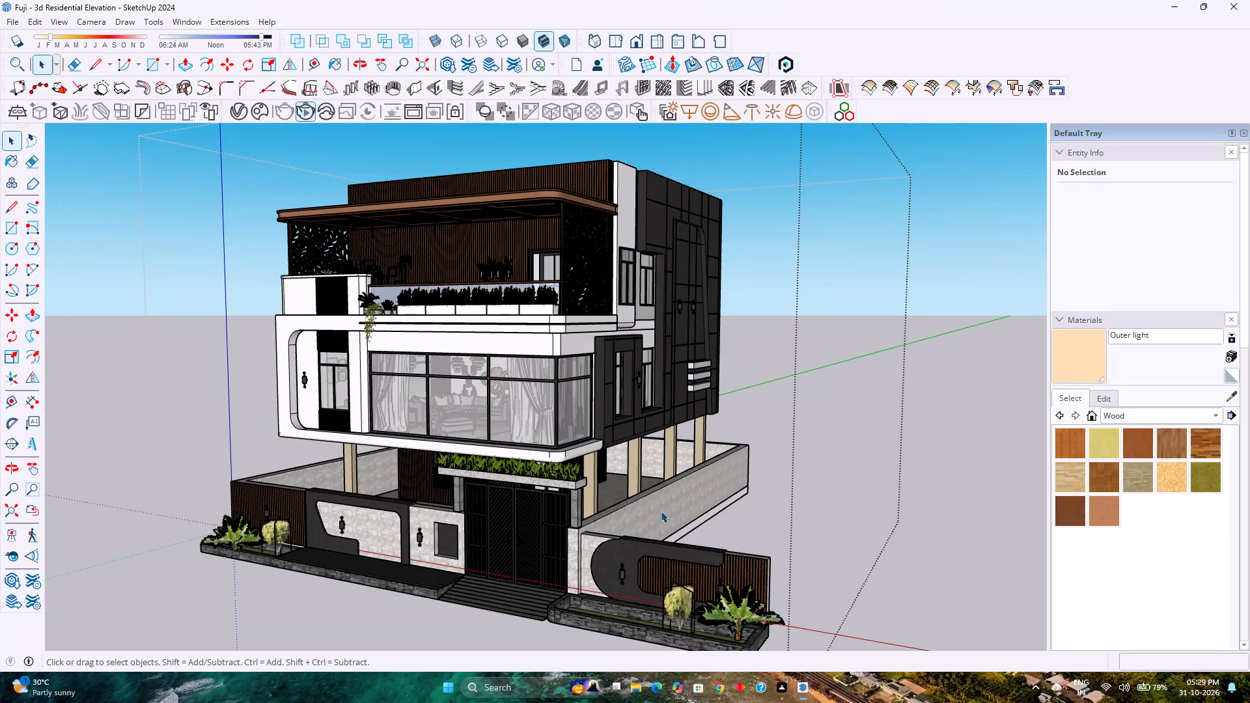
Examine the full house exterior and frame it in a front-corner perspective showing the facade, side wall, gate and boundary planters.
middle_click_drag(620, 542, 620, 527, "shift")
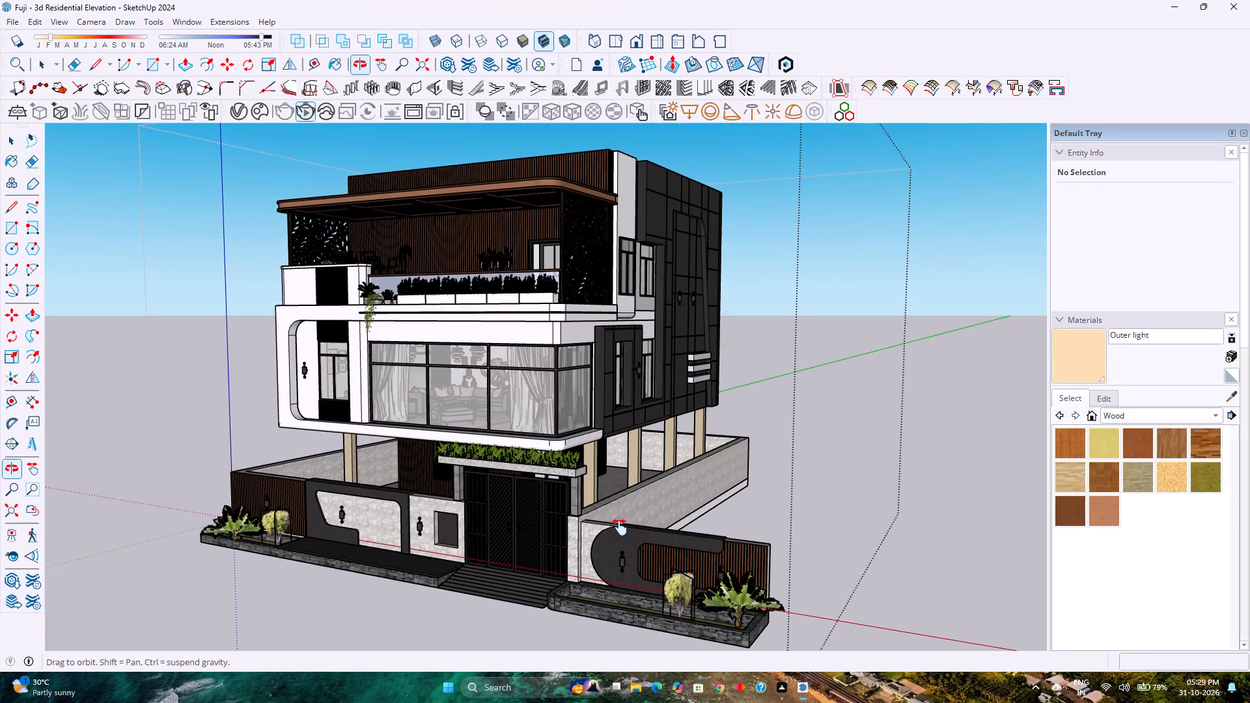
middle_click_drag(620, 527, 615, 516, "shift")
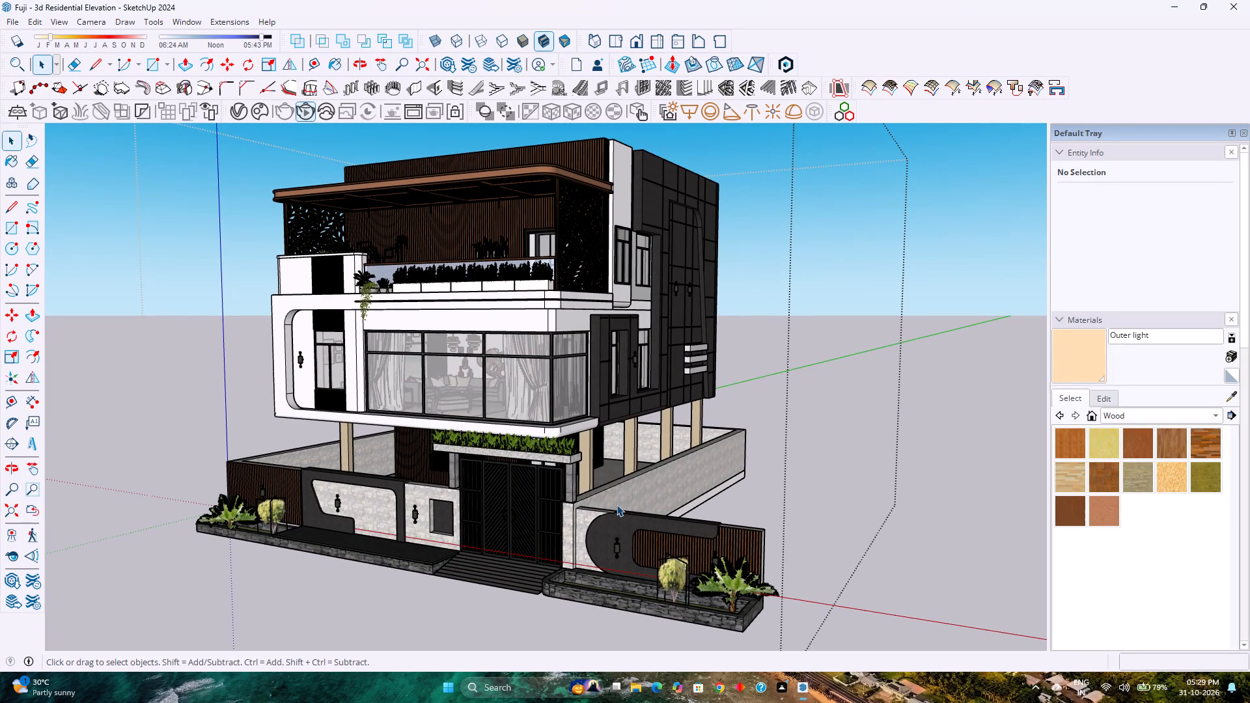
scroll(617, 504, "up", 1)
scroll(617, 504, "down", 1)
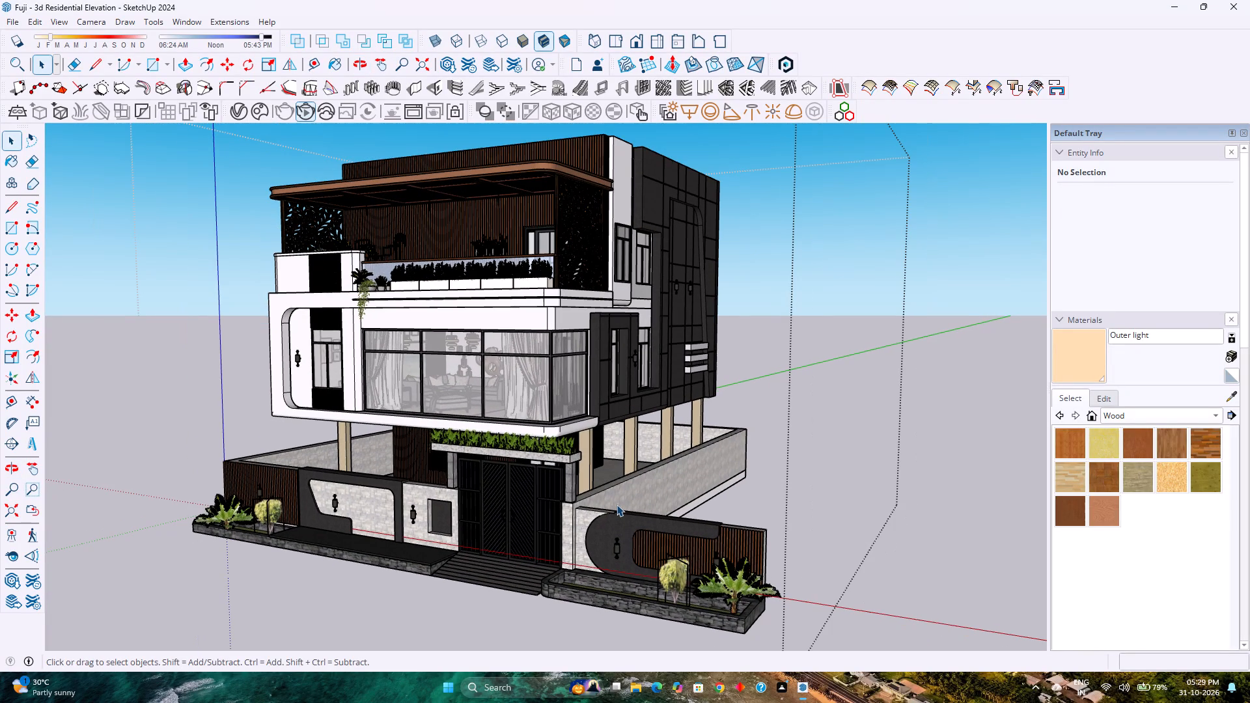
middle_click_drag(619, 489, 632, 503, "shift")
middle_click(636, 489)
middle_click_drag(637, 489, 648, 484)
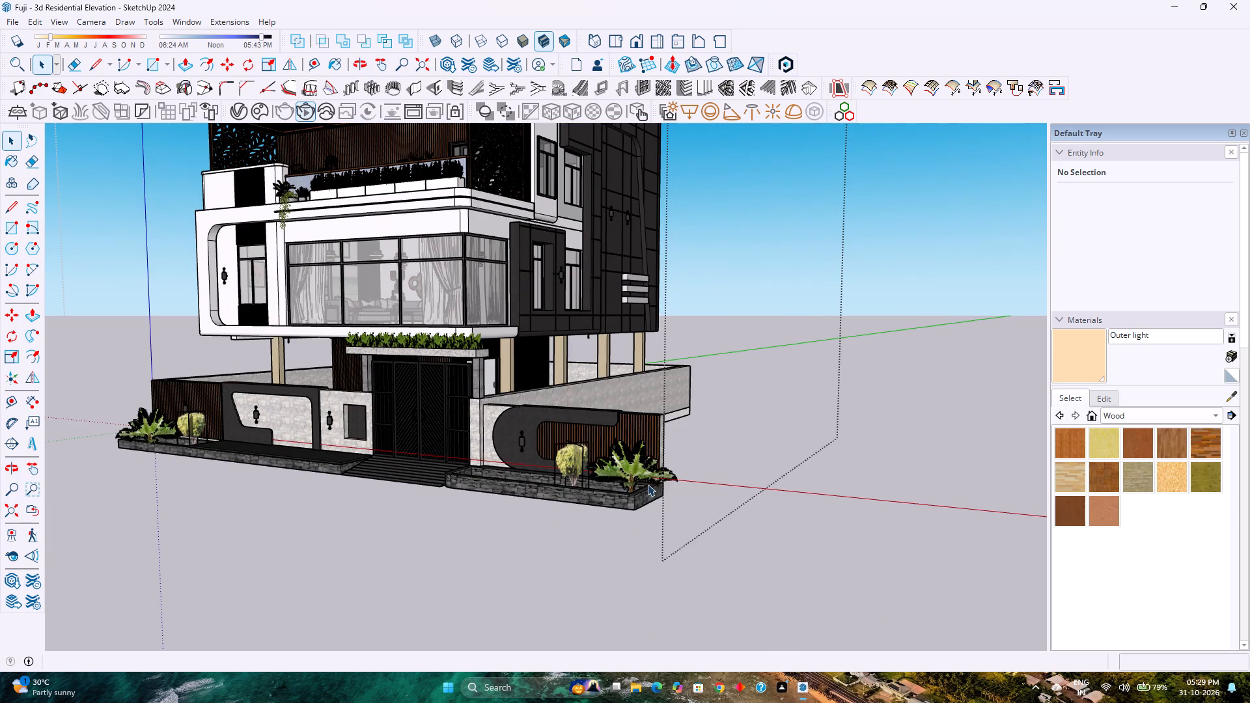
middle_click_drag(648, 484, 648, 484)
scroll(575, 420, "down", 2)
middle_click_drag(574, 419, 650, 529, "shift")
middle_click_drag(650, 529, 643, 523, "shift")
middle_click(639, 518, "shift")
middle_click_drag(637, 517, 626, 510, "shift")
middle_click_drag(527, 499, 592, 633, "shift")
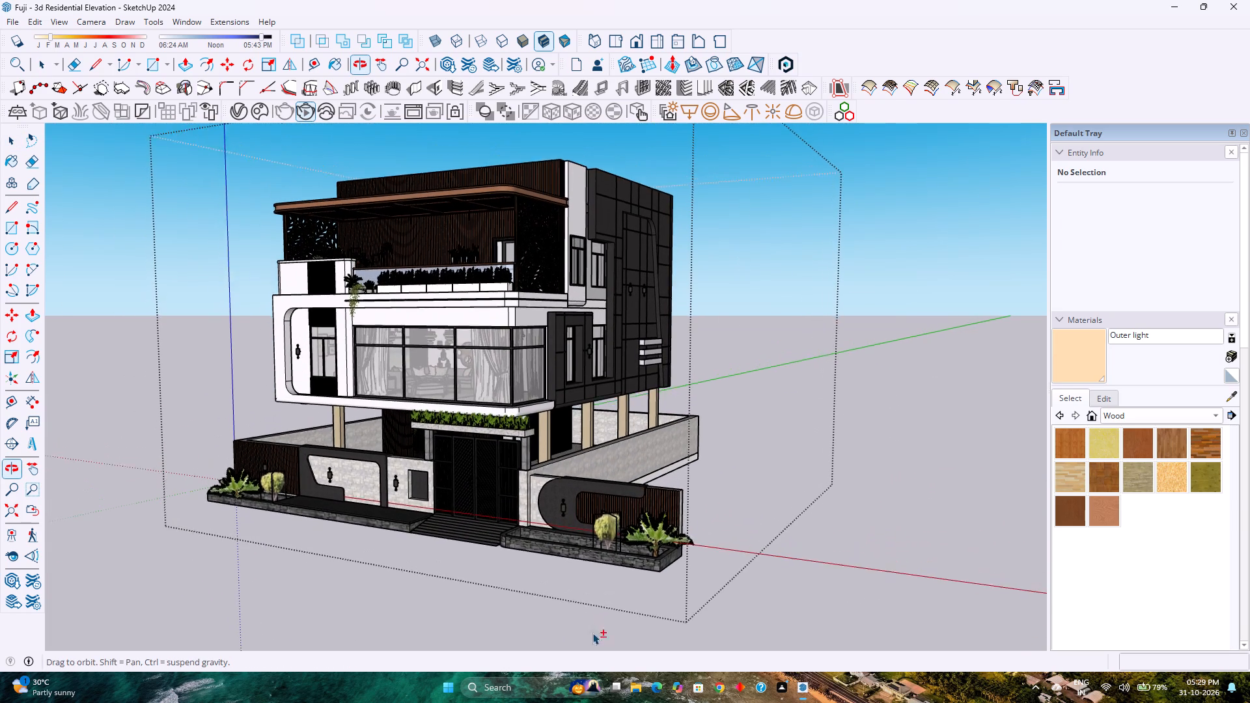
scroll(507, 462, "up", 1)
middle_click_drag(507, 462, 495, 437)
middle_click(495, 437)
scroll(495, 418, "up", 1)
middle_click_drag(495, 420, 529, 463, "shift")
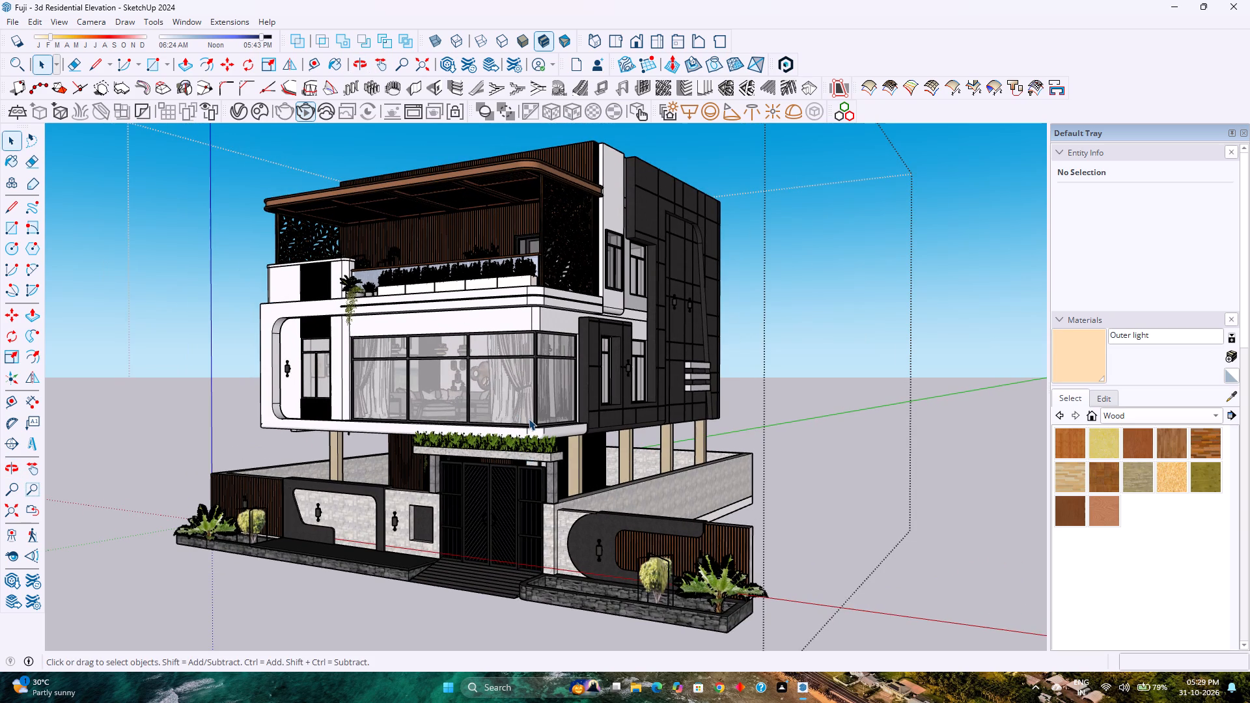
middle_click_drag(548, 435, 563, 428, "shift")
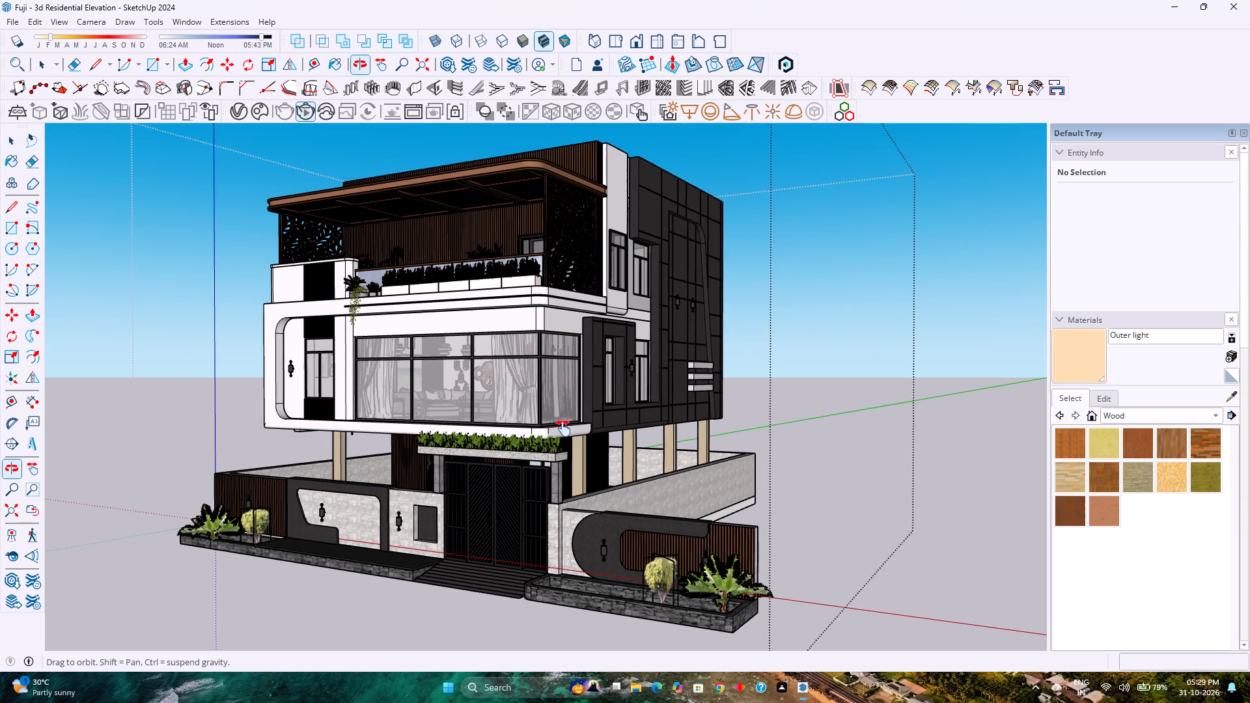
middle_click_drag(563, 428, 595, 417, "shift")
middle_click_drag(596, 419, 584, 442, "shift")
middle_click(583, 444, "shift")
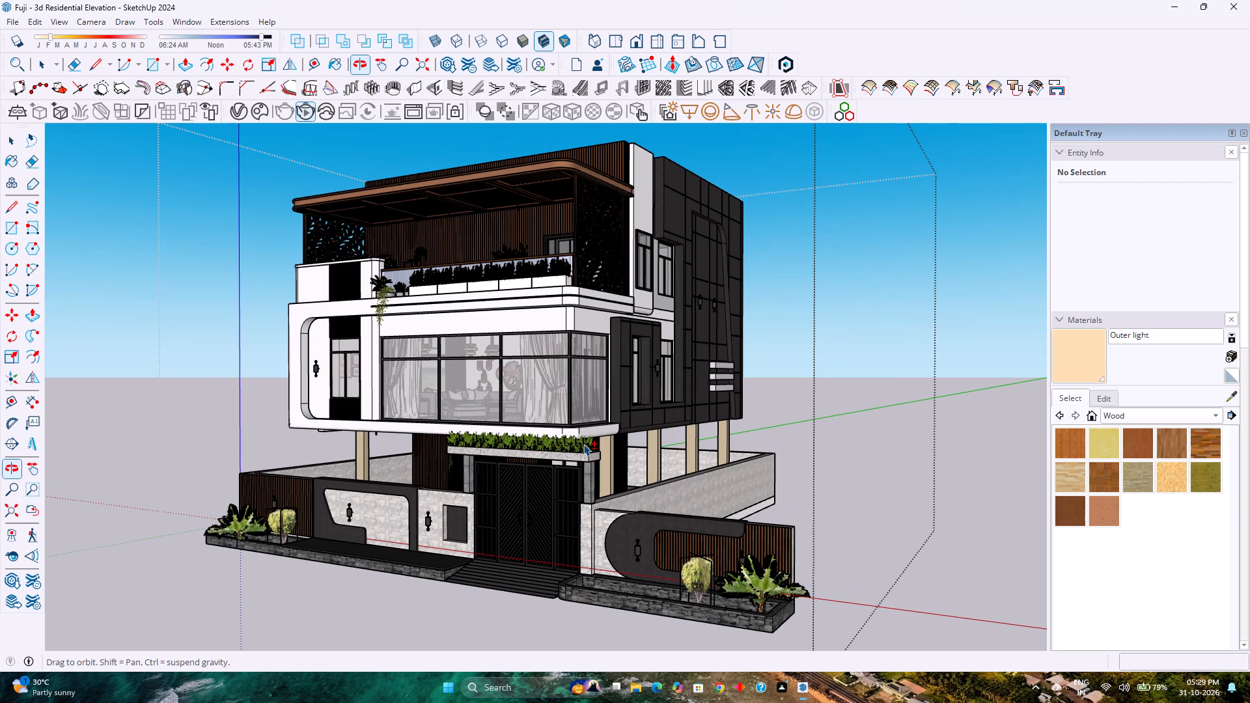
middle_click(583, 444, "shift")
middle_click_drag(644, 322, 678, 357, "shift")
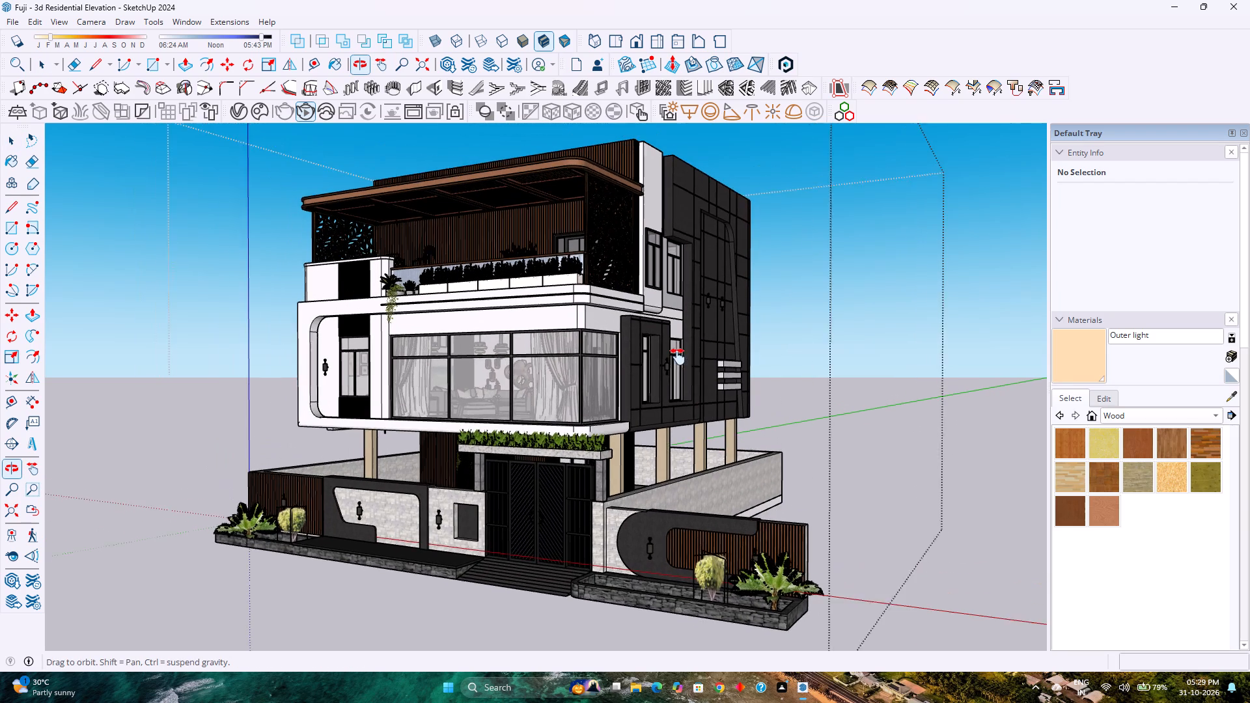
middle_click_drag(678, 357, 678, 357, "shift")
middle_click(678, 357, "shift")
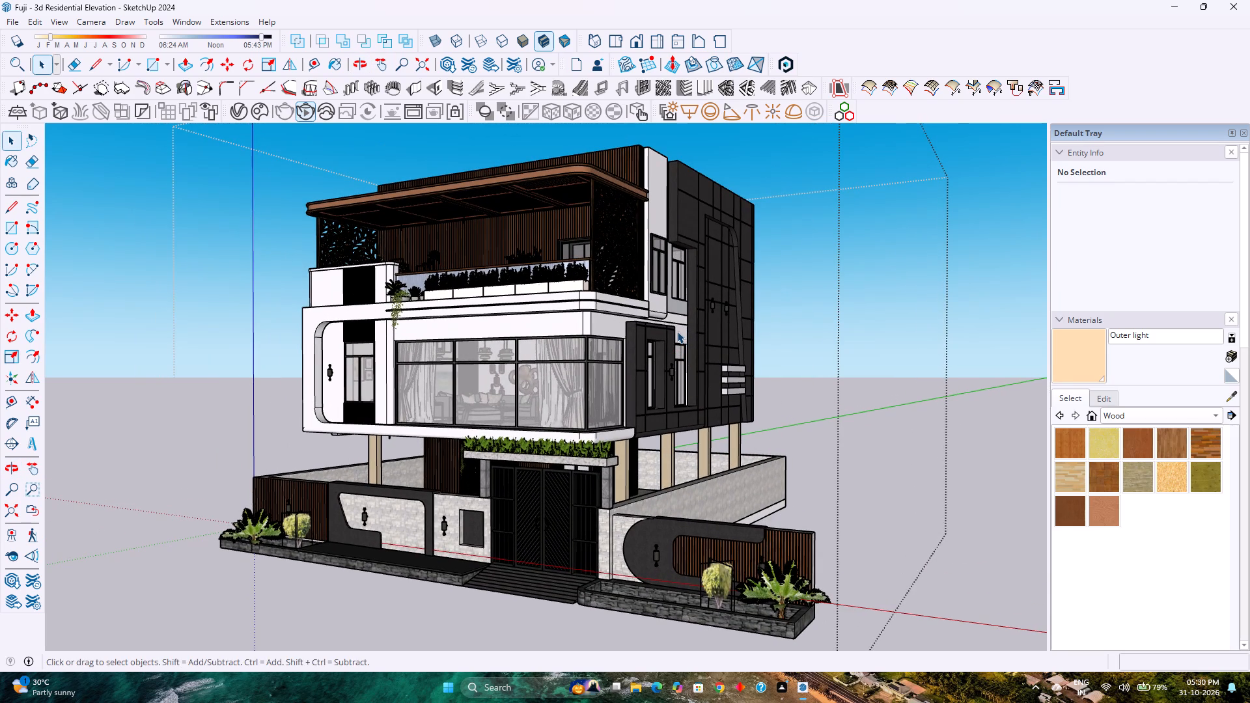
Stop the running V-Ray interactive render and restart it for the framed exterior view.
left_click(305, 115)
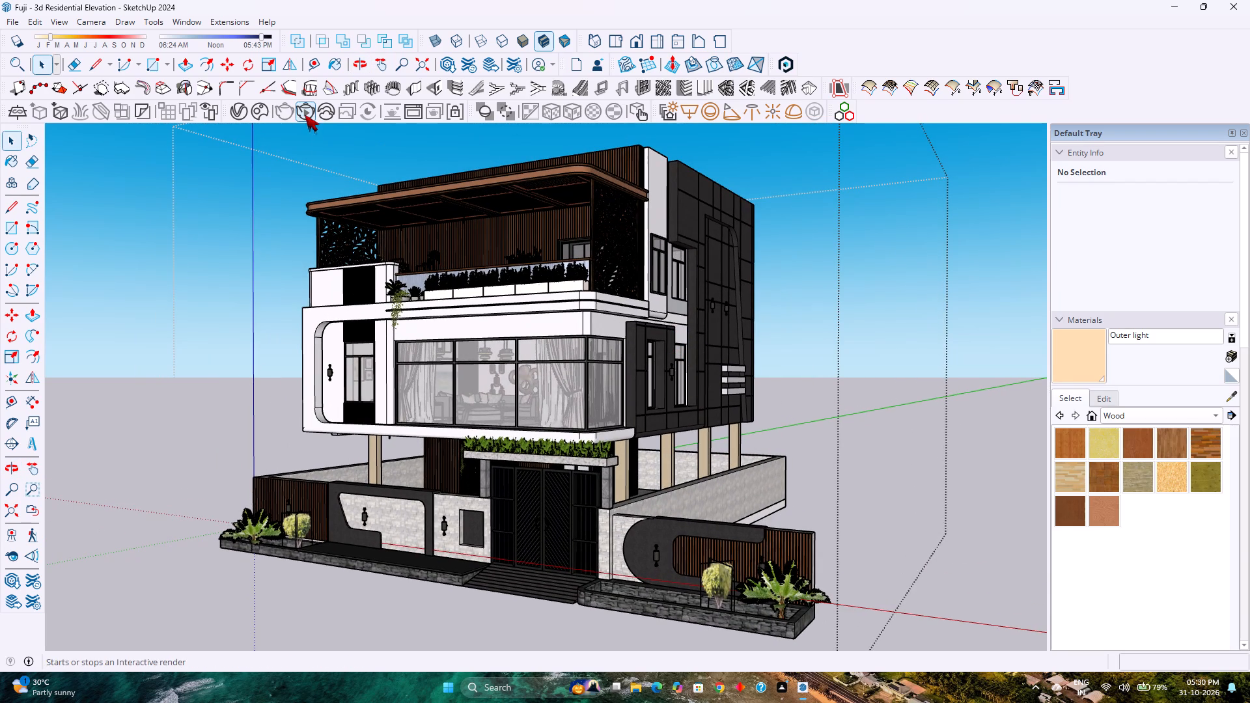
left_click(303, 110)
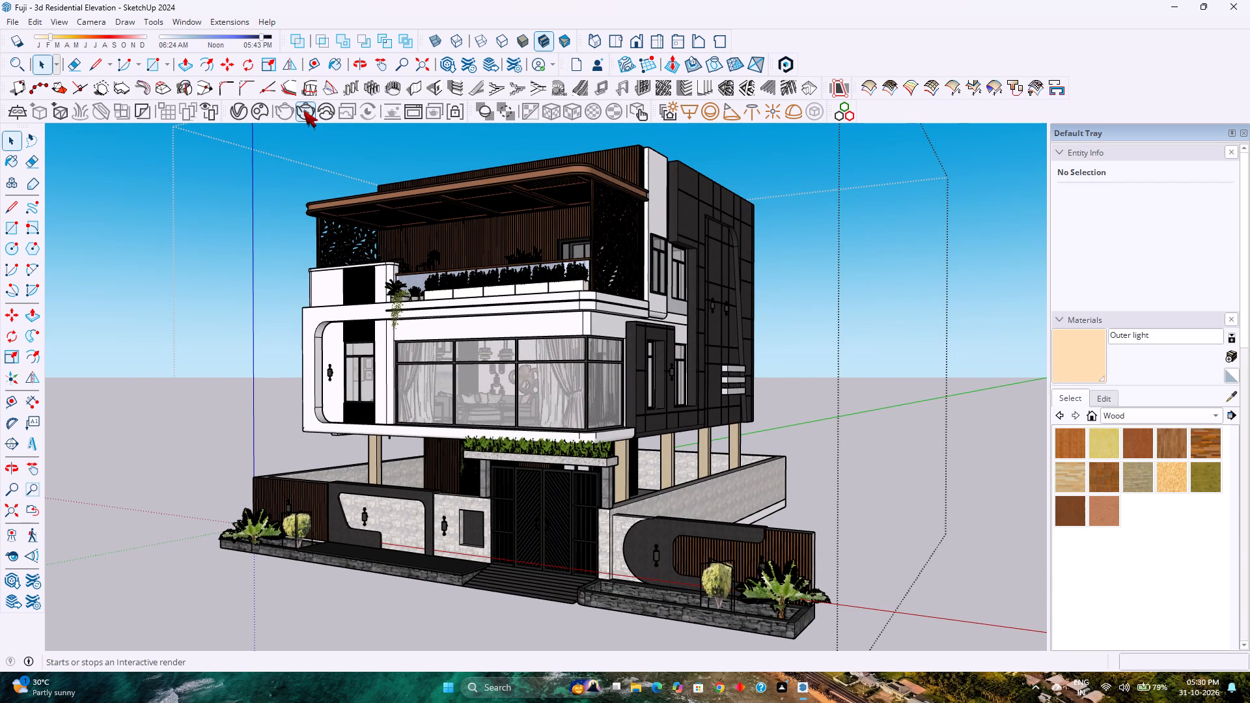
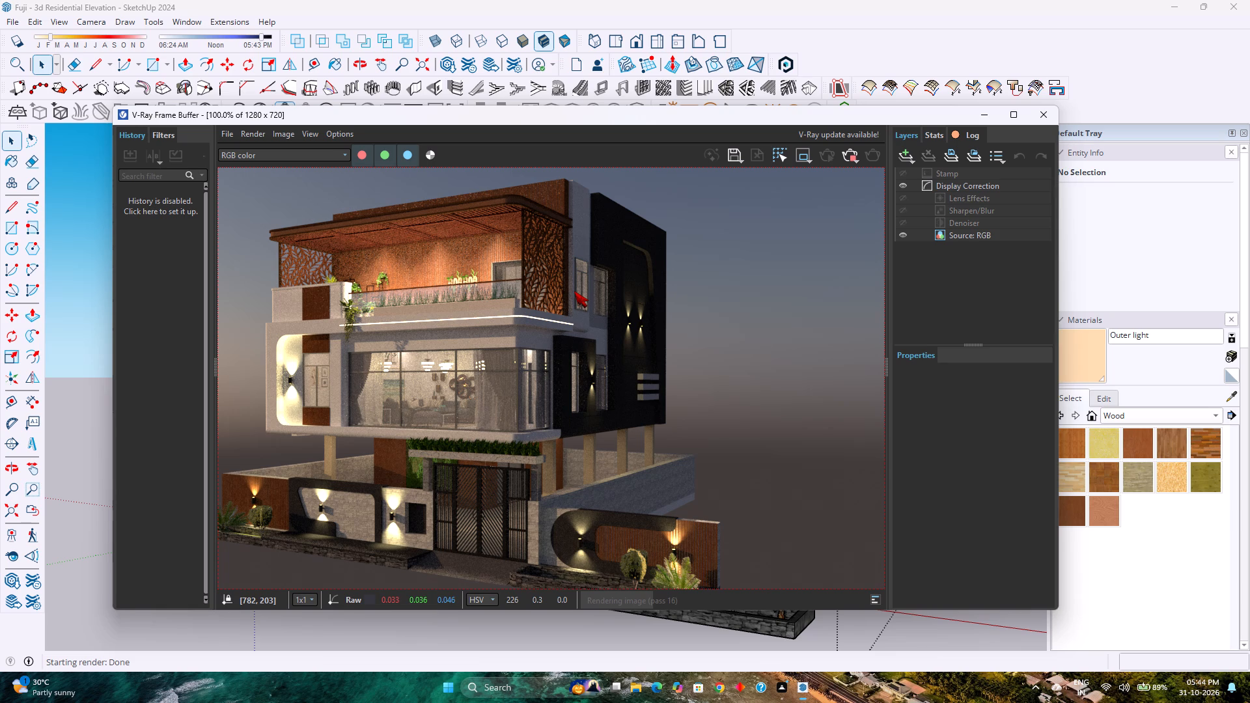
Examine the running exterior render, checking the living-room glazing, facade, boundary wall lights and gate both close up and as a whole.
scroll(544, 437, "down", 3)
scroll(544, 437, "up", 2)
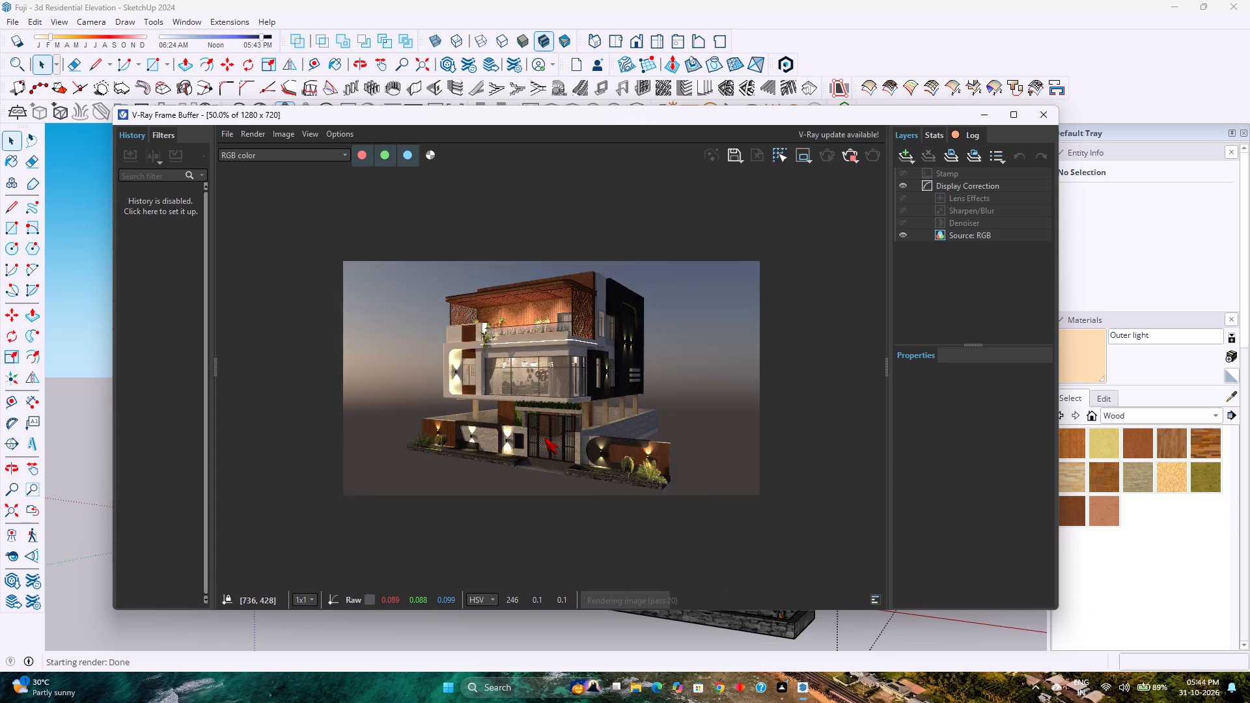
scroll(544, 437, "up", 1)
scroll(544, 436, "down", 1)
scroll(541, 395, "up", 2)
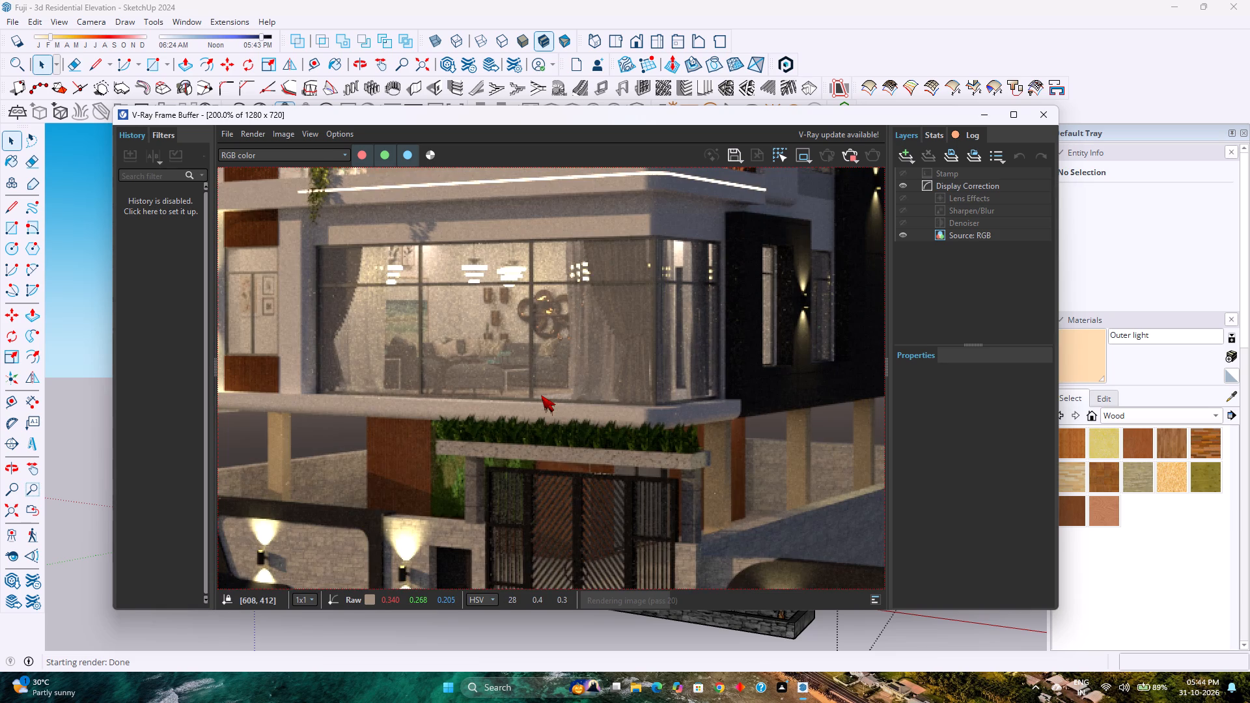
scroll(541, 395, "down", 1)
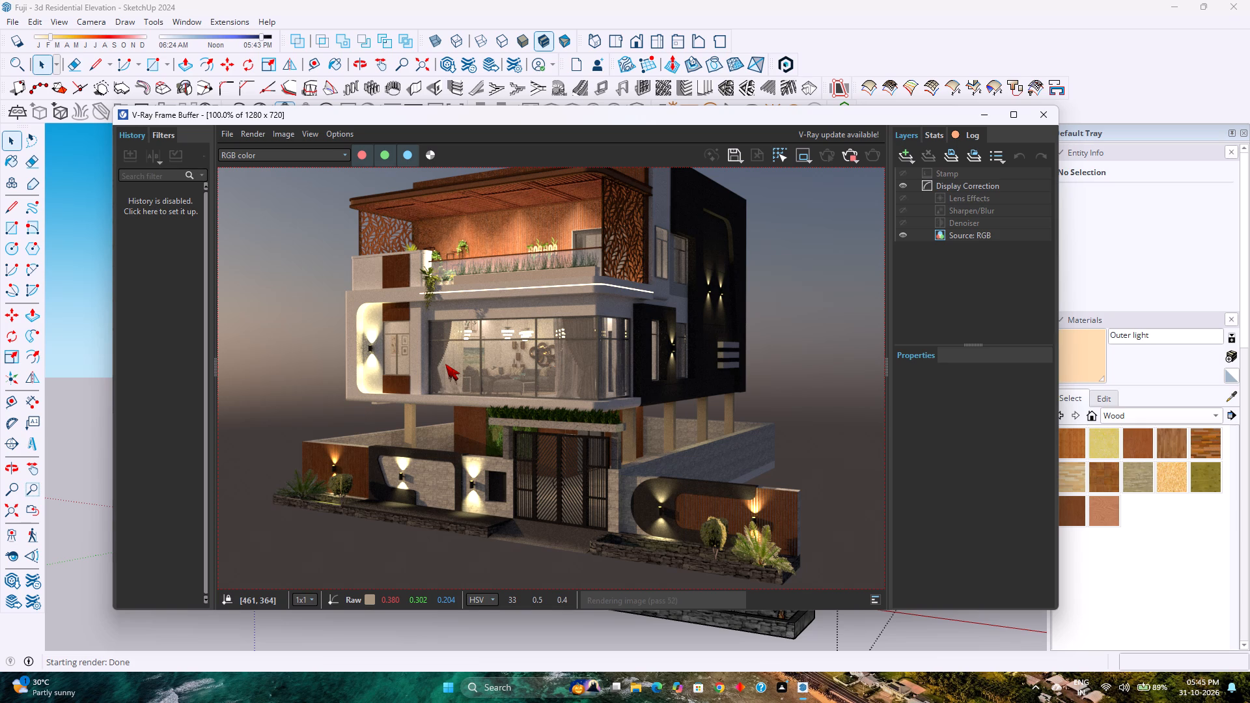
scroll(464, 509, "down", 2)
scroll(467, 473, "up", 3)
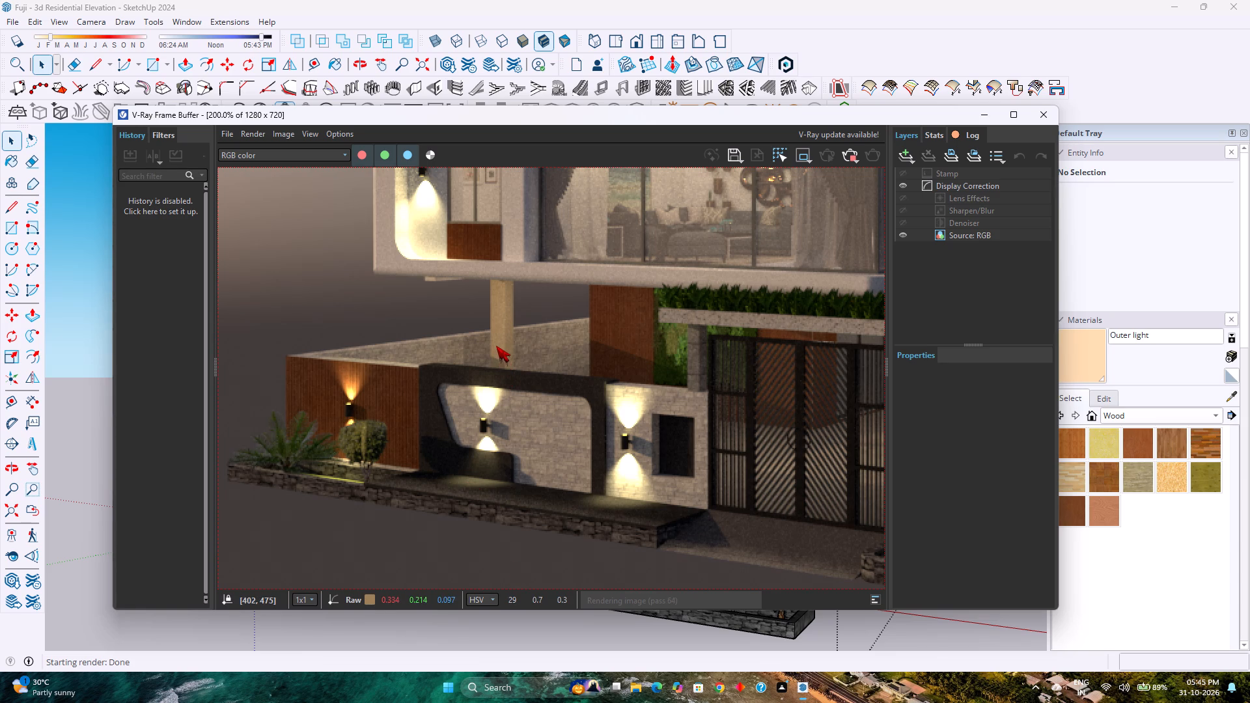
scroll(496, 342, "down", 1)
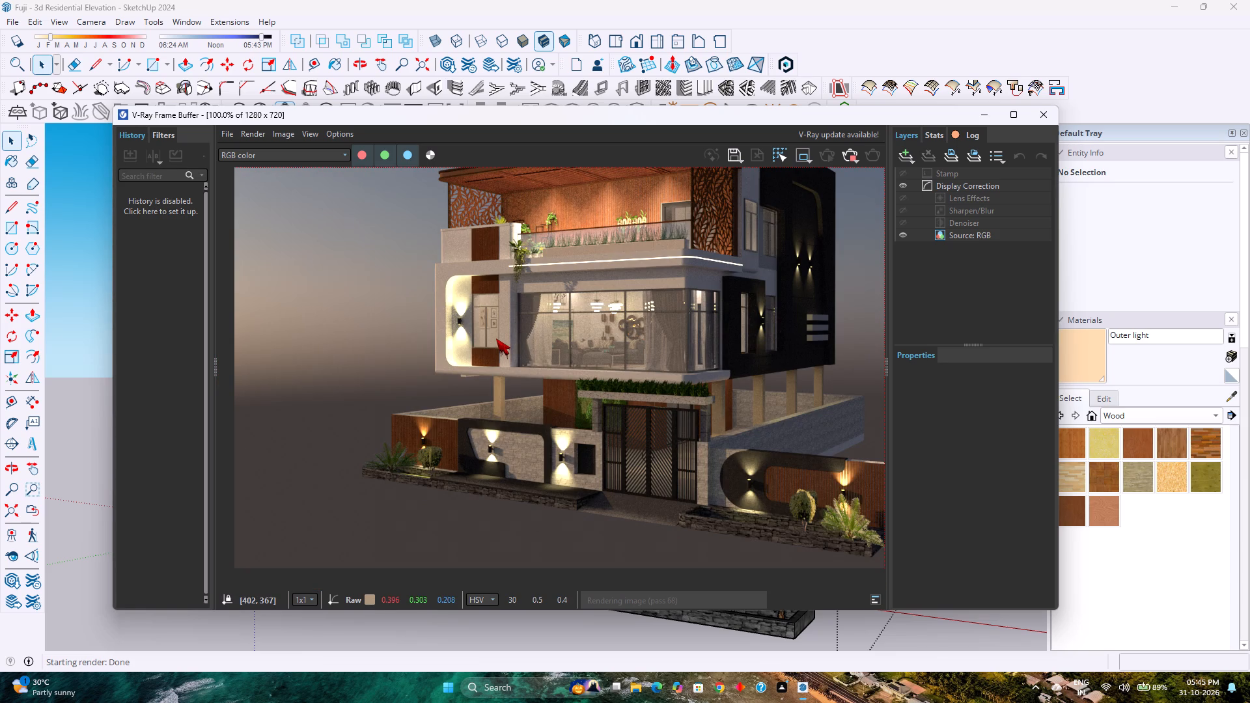
scroll(496, 337, "down", 1)
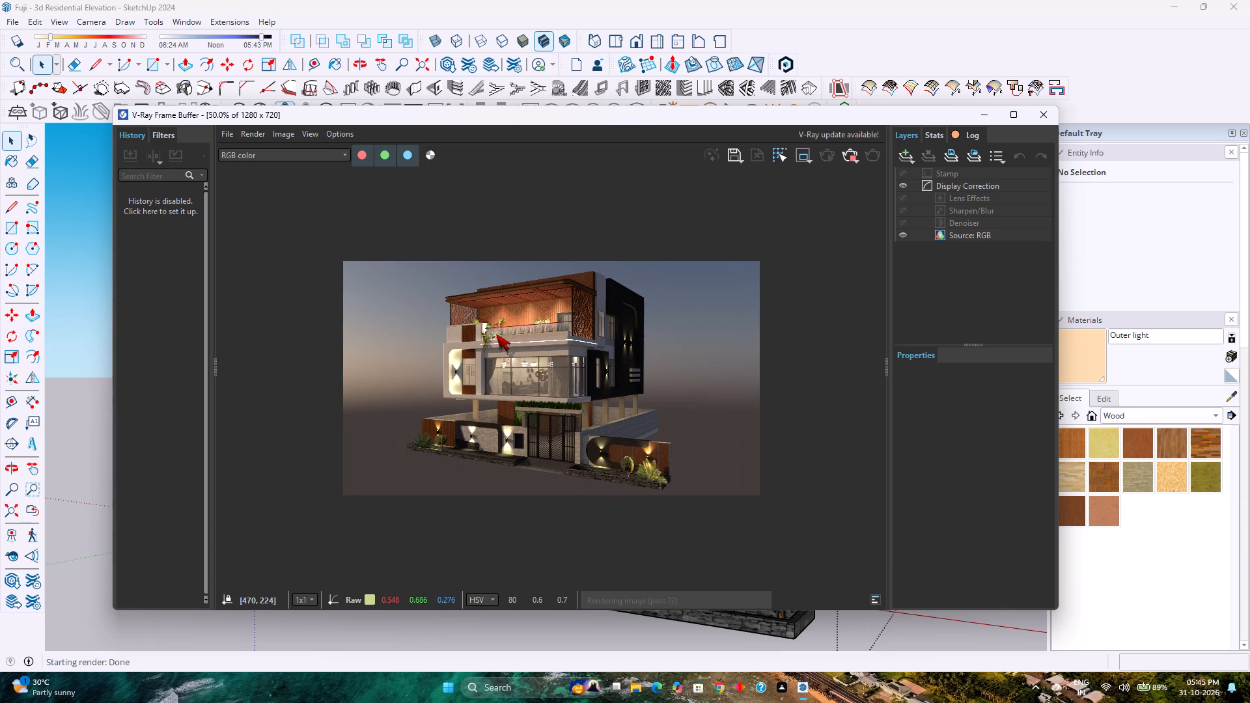
scroll(496, 334, "down", 1)
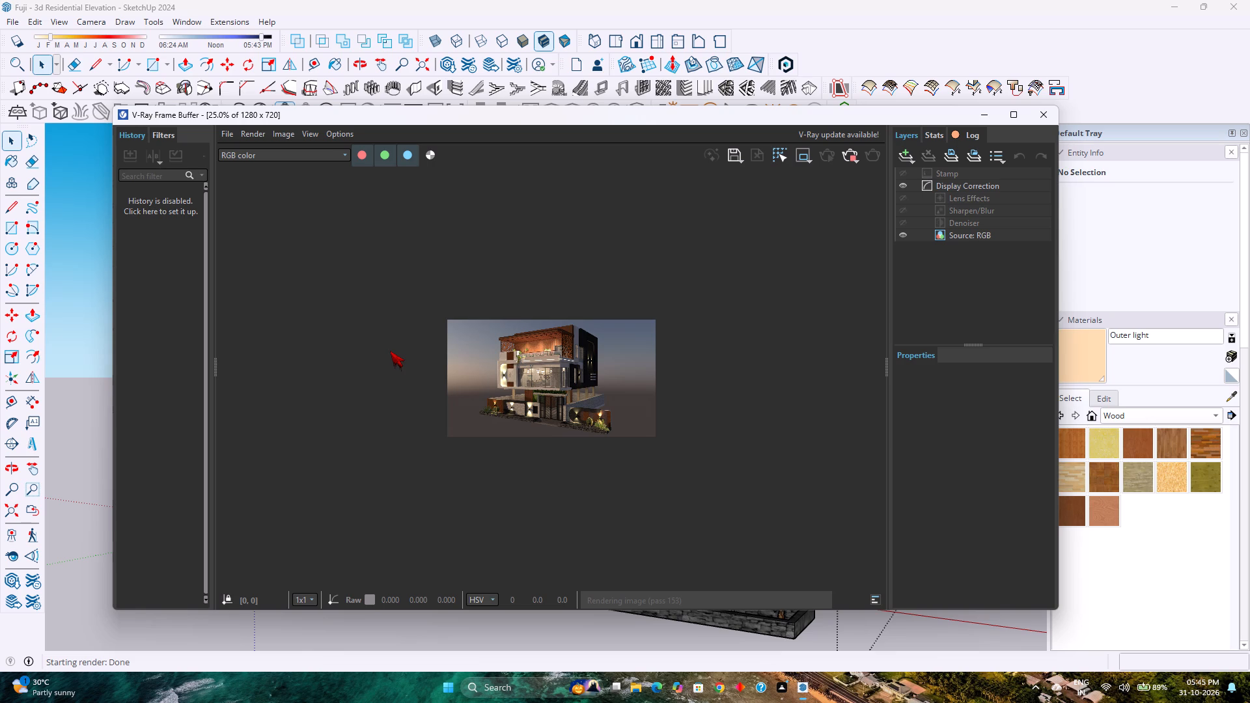
scroll(539, 354, "up", 2)
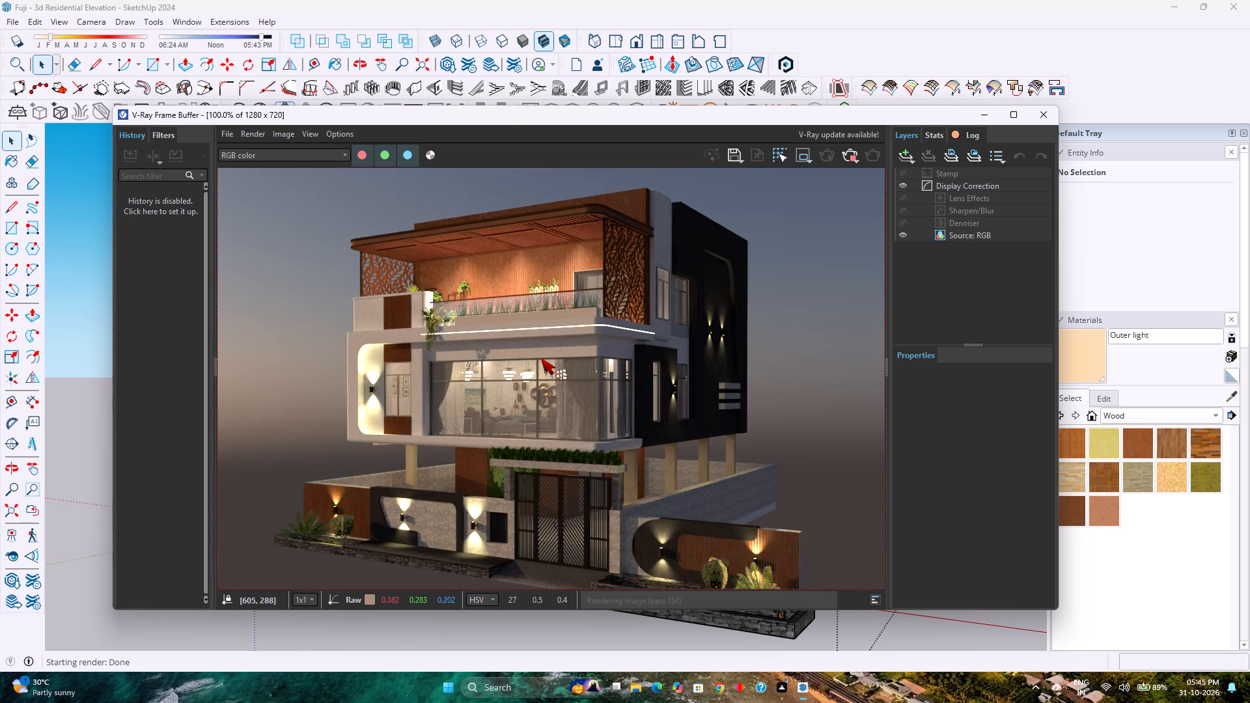
scroll(541, 358, "up", 1)
scroll(541, 357, "down", 2)
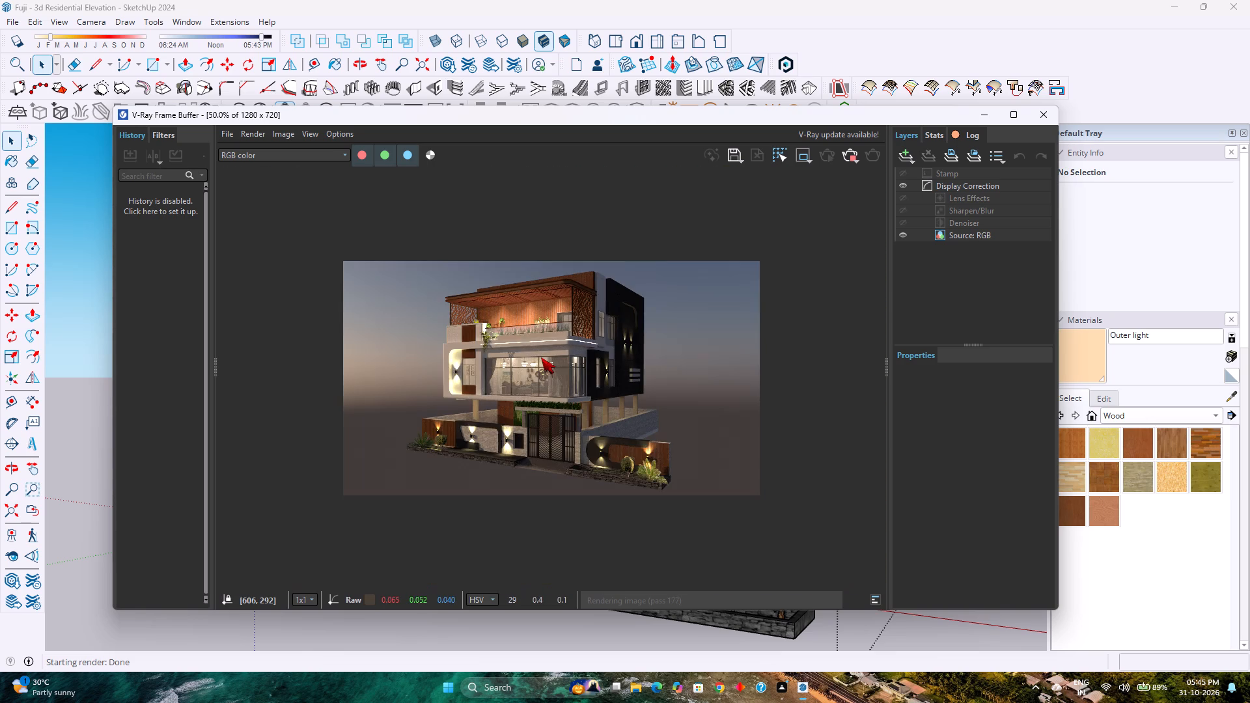
scroll(541, 357, "up", 1)
scroll(541, 357, "down", 1)
scroll(541, 357, "up", 1)
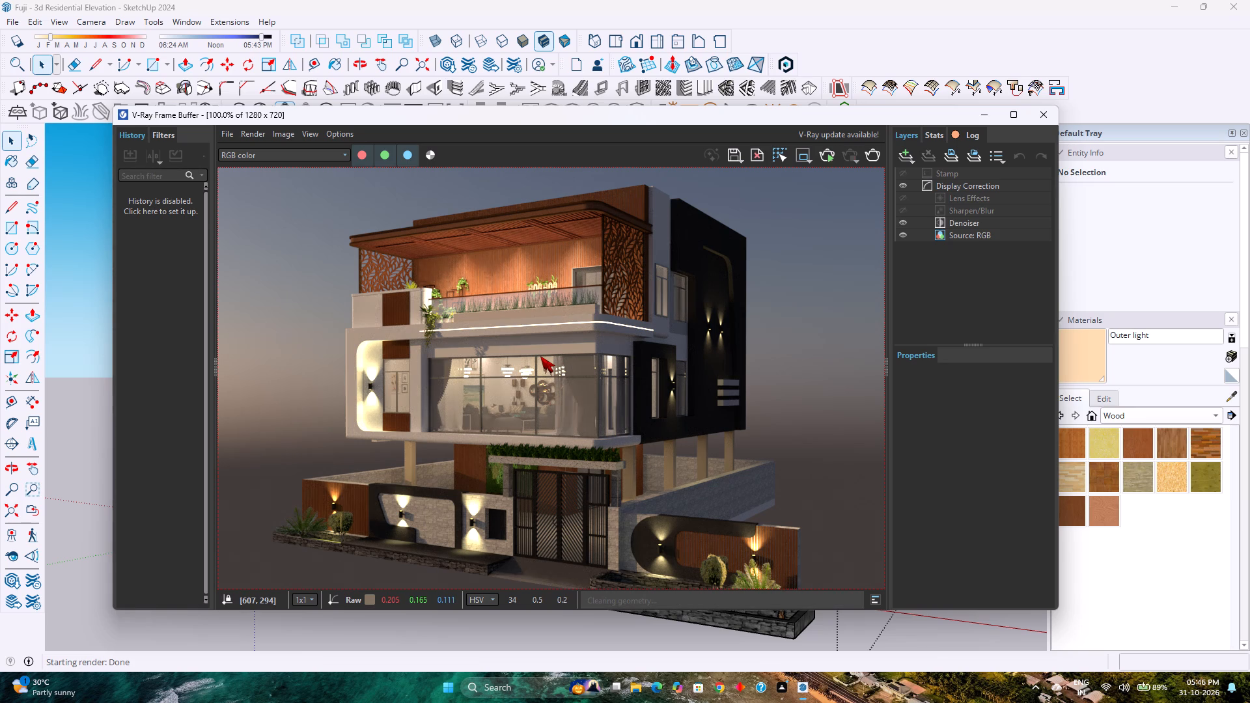
Examine the denoised exterior render at overall and 100% size, checking the balcony, glazing, side wall and boundary wall.
scroll(537, 344, "down", 1)
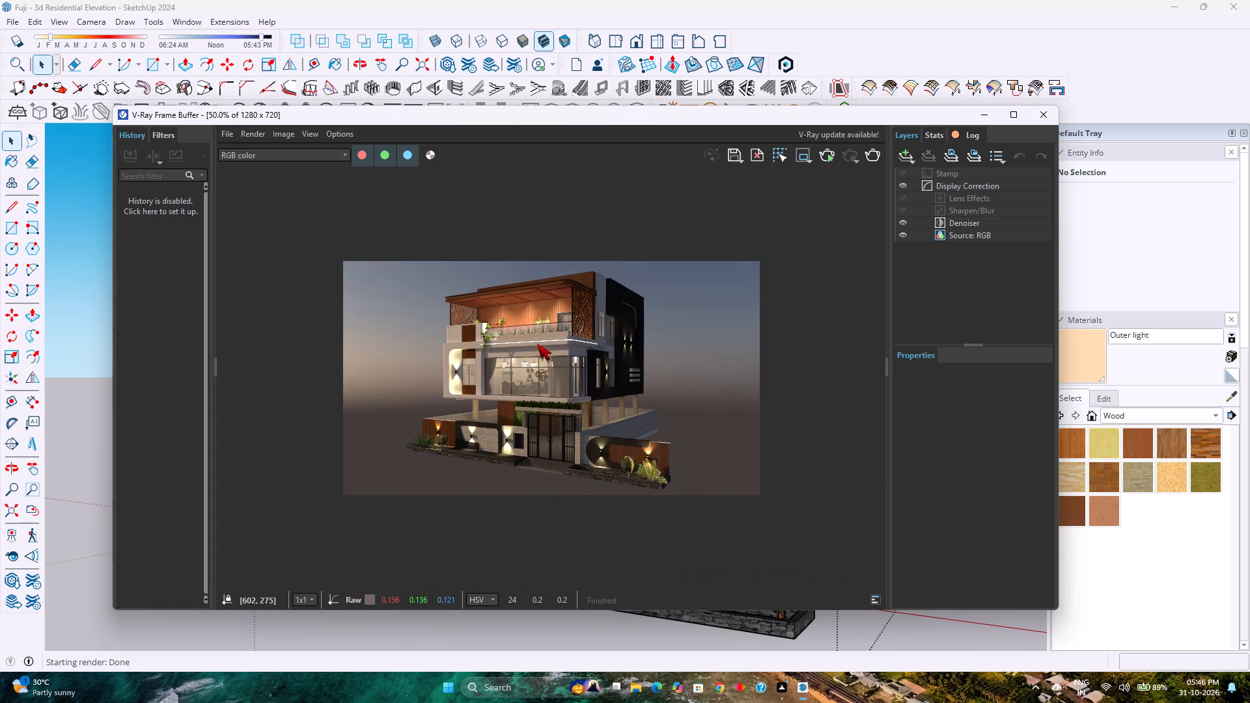
scroll(537, 344, "up", 1)
scroll(537, 343, "down", 1)
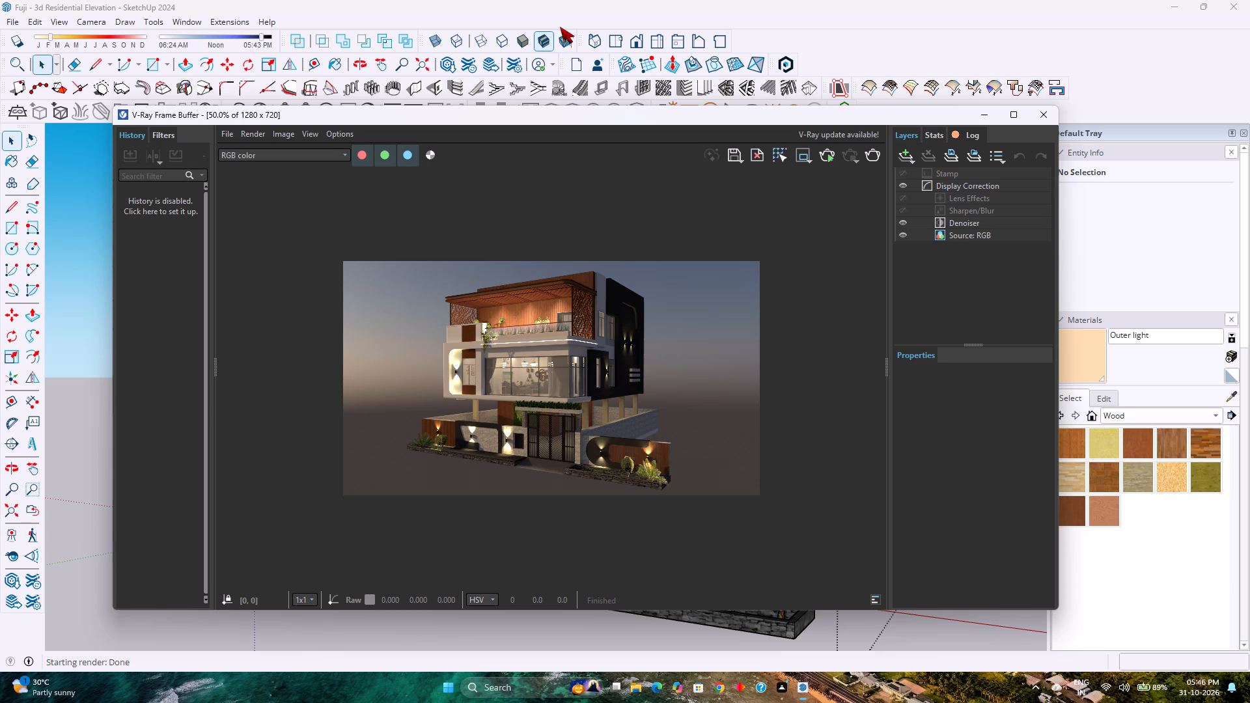
scroll(560, 27, "down", 2)
scroll(560, 27, "up", 2)
scroll(511, 100, "up", 2)
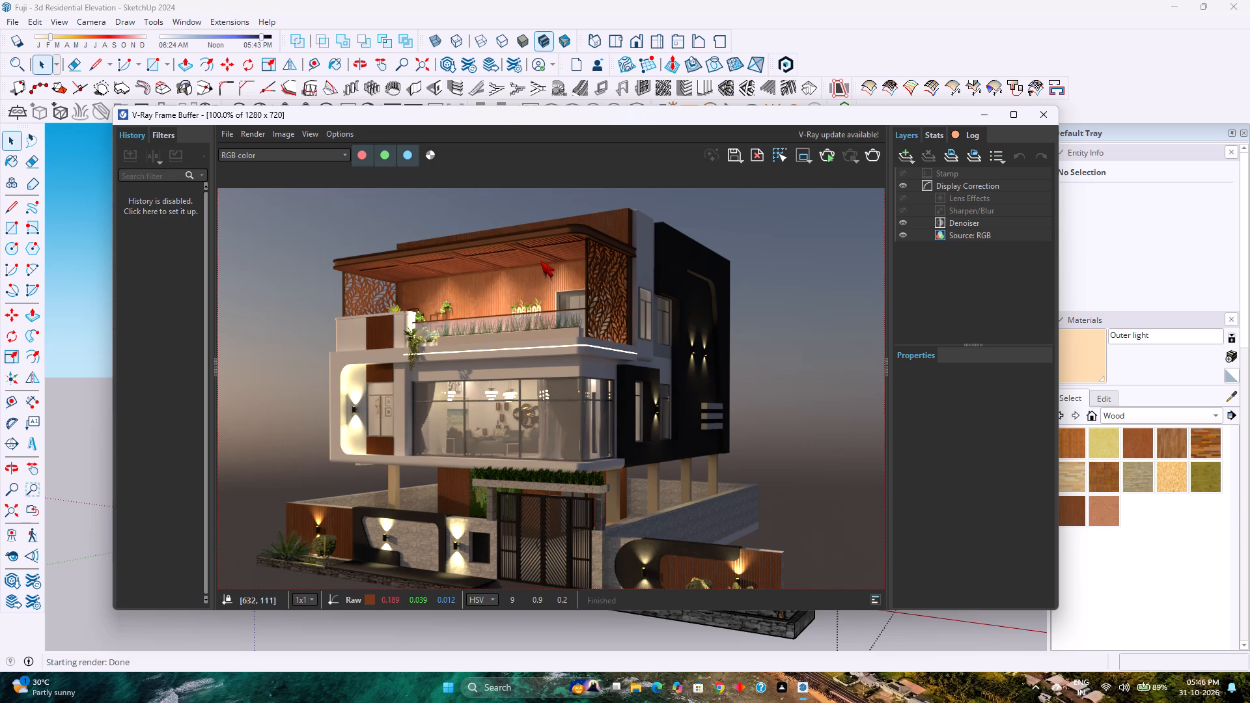
scroll(540, 259, "up", 1)
scroll(540, 259, "down", 2)
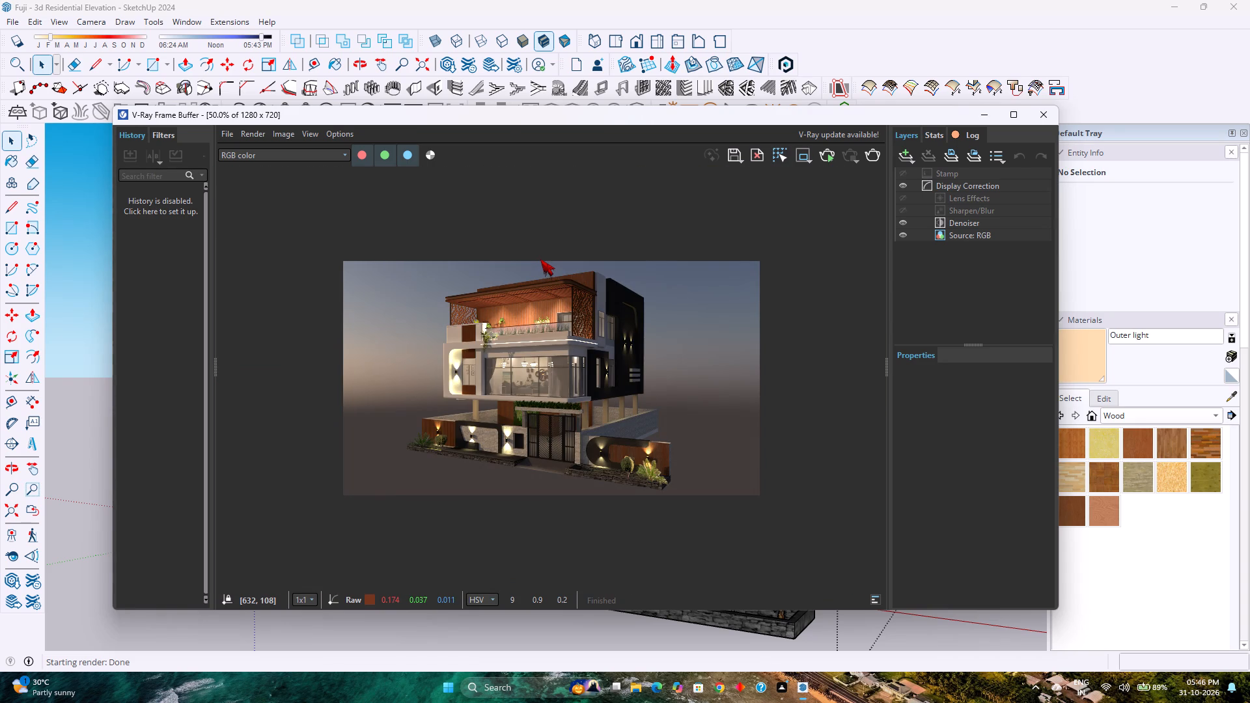
scroll(540, 259, "down", 2)
scroll(540, 259, "up", 3)
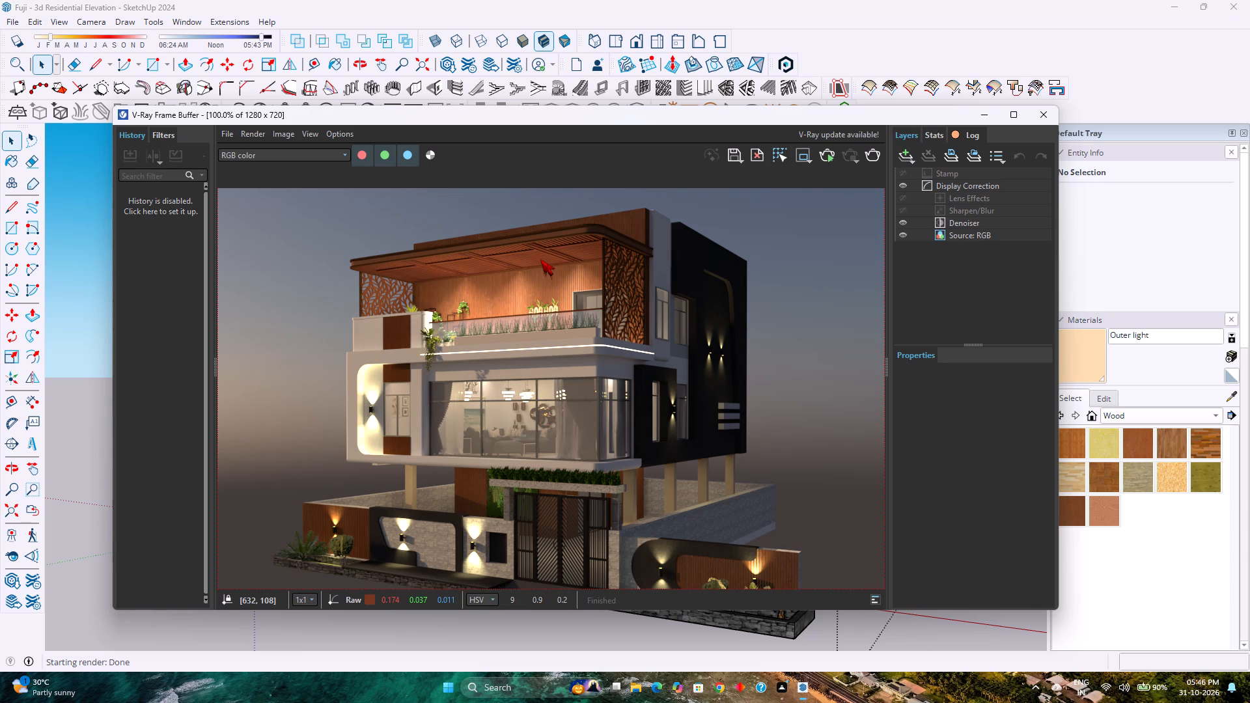
scroll(540, 259, "down", 1)
scroll(540, 259, "up", 1)
scroll(540, 259, "down", 1)
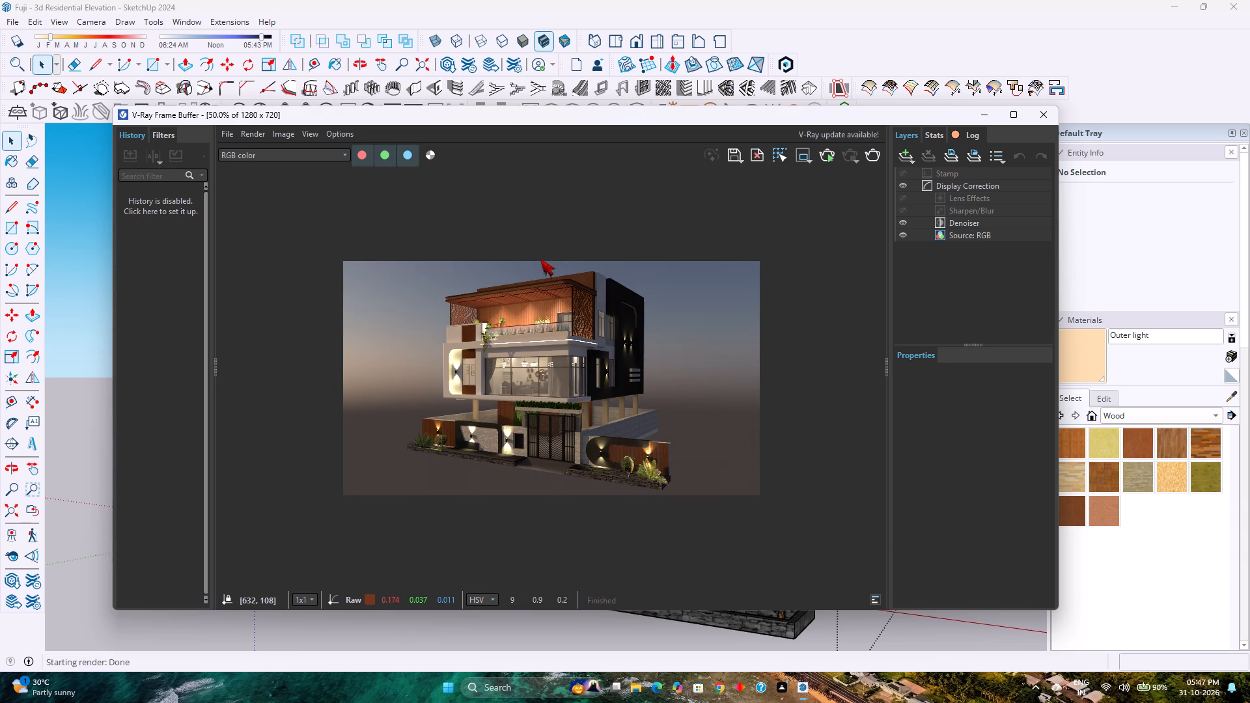
scroll(540, 259, "up", 1)
scroll(540, 259, "down", 3)
scroll(540, 259, "up", 1)
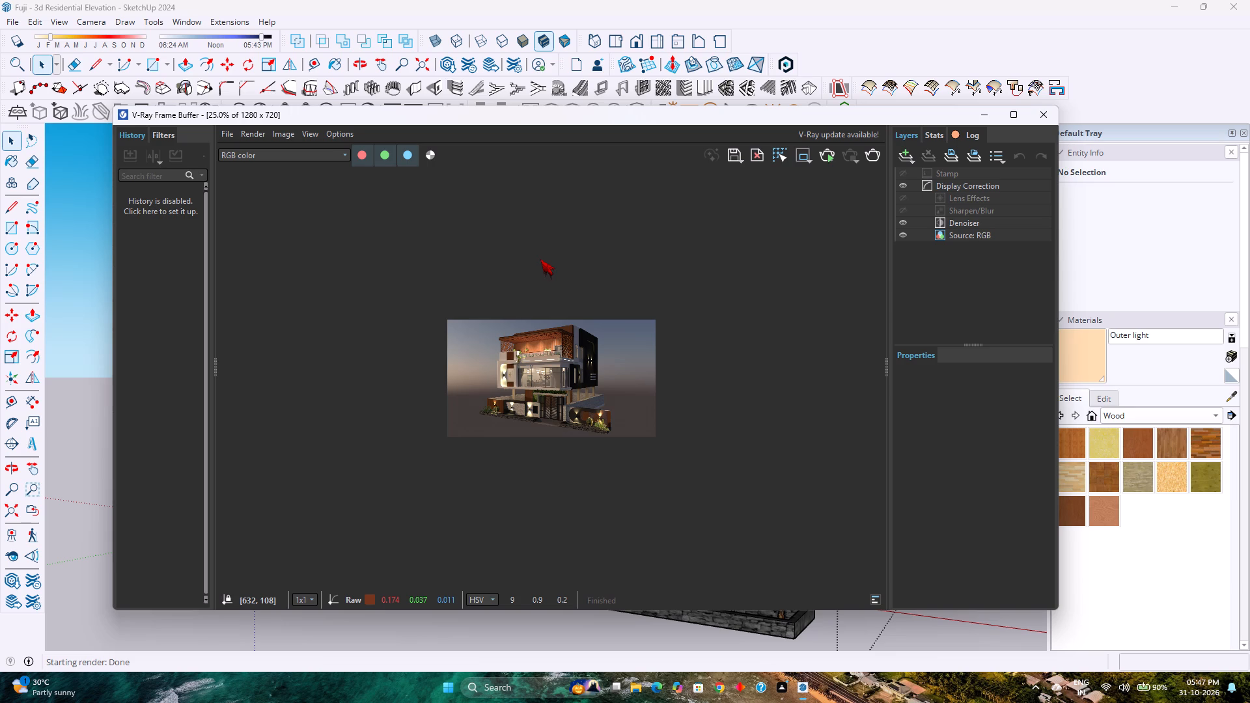
scroll(540, 259, "up", 1)
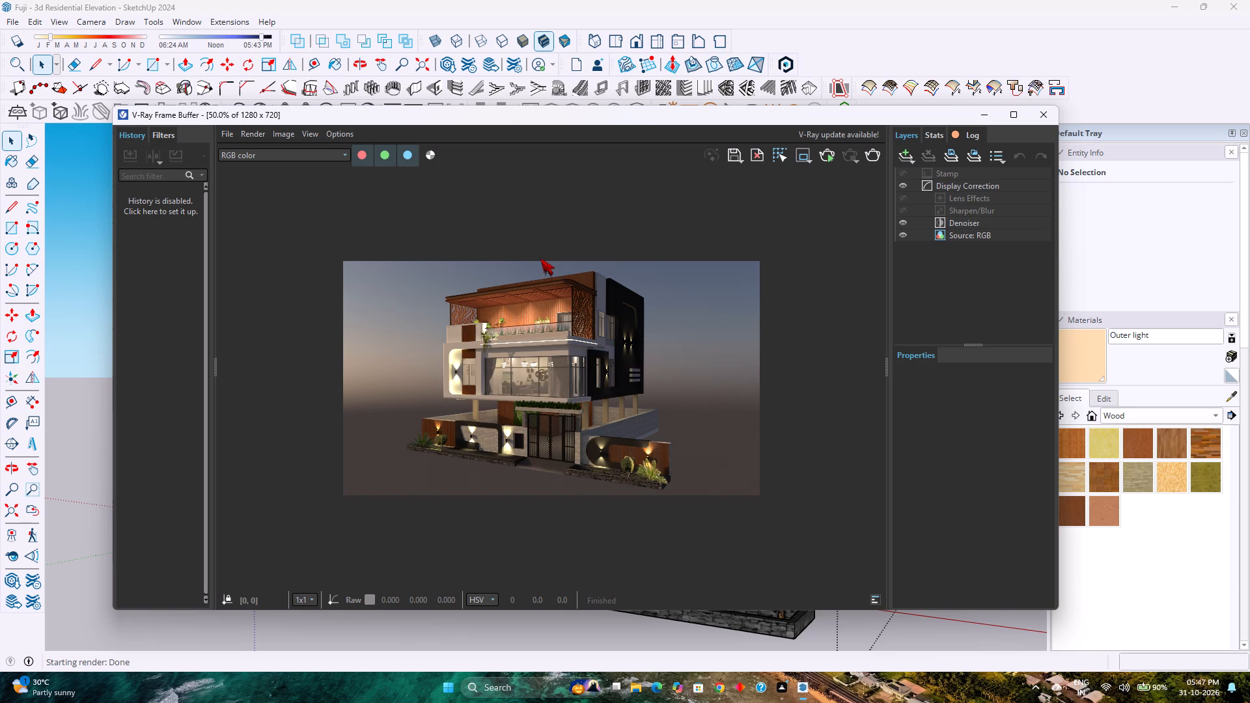
scroll(540, 258, "down", 1)
scroll(540, 258, "up", 2)
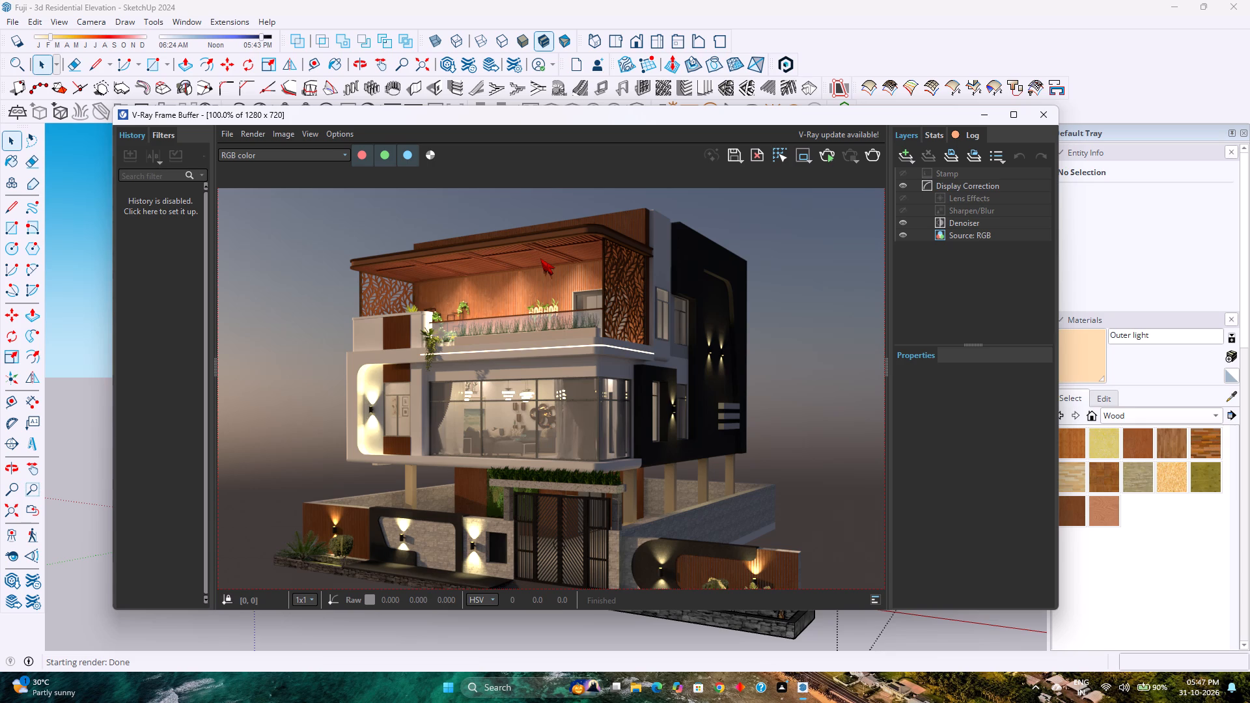
scroll(530, 312, "down", 1)
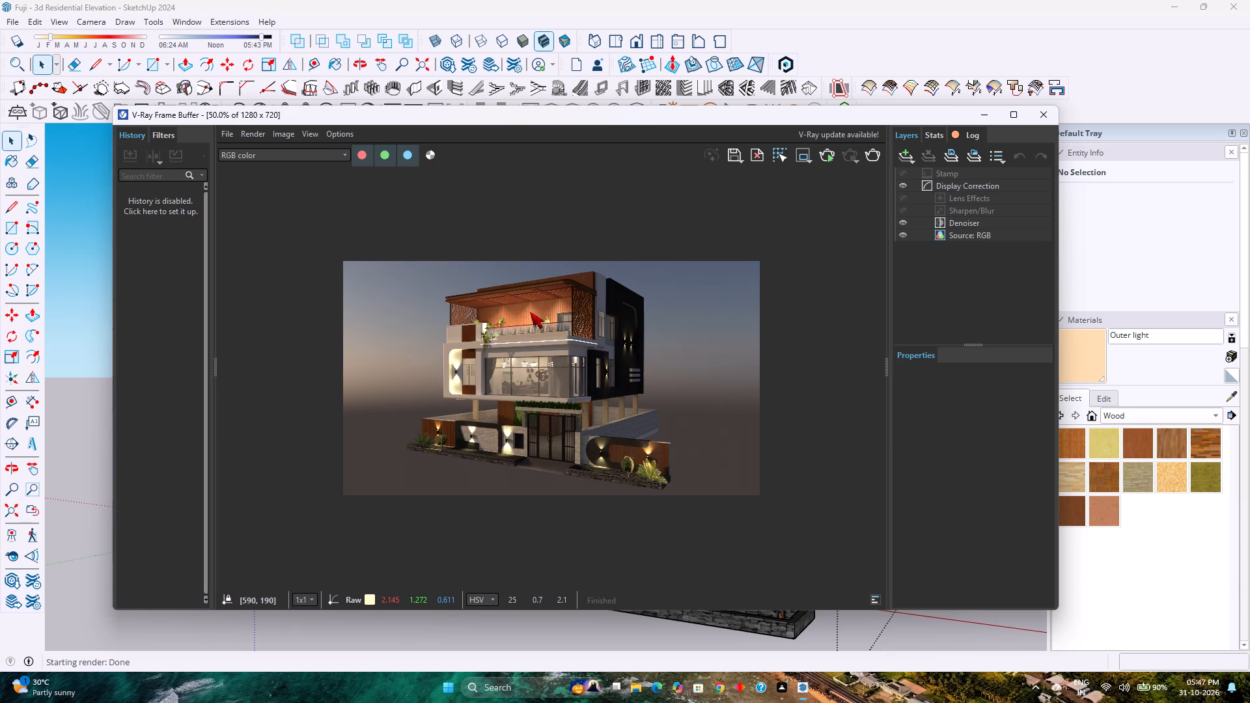
scroll(530, 312, "up", 1)
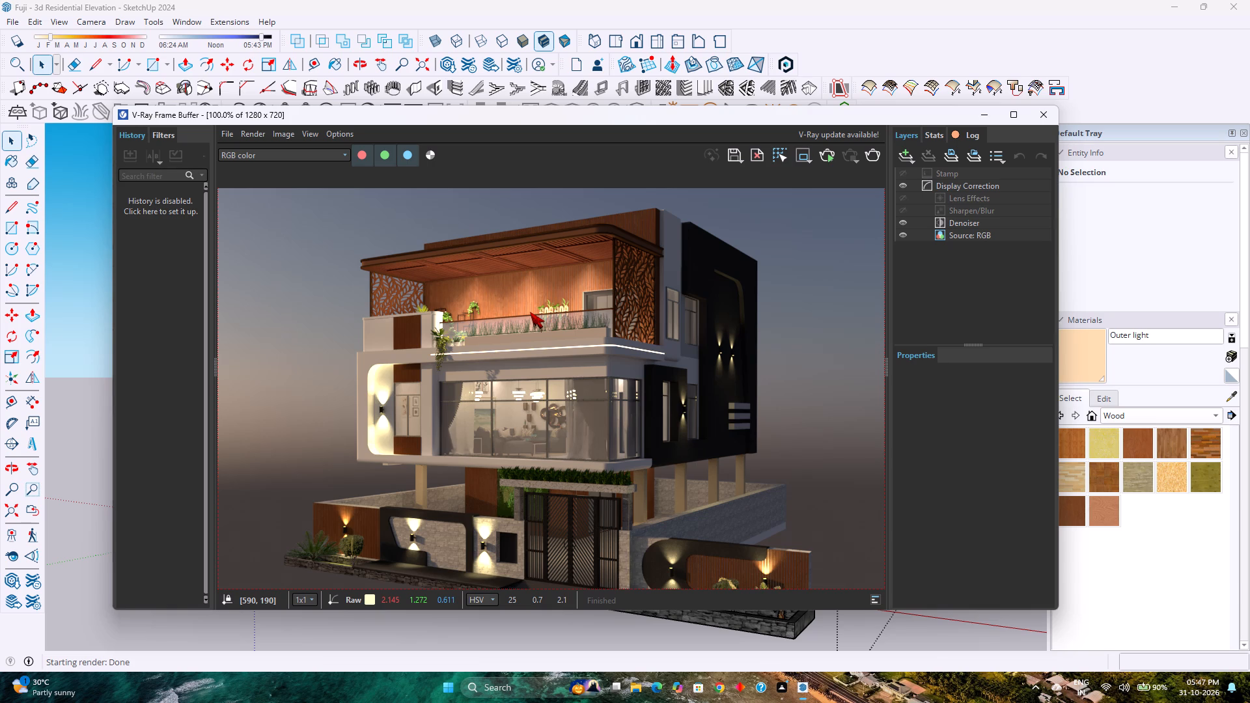
scroll(530, 312, "down", 1)
scroll(530, 312, "up", 1)
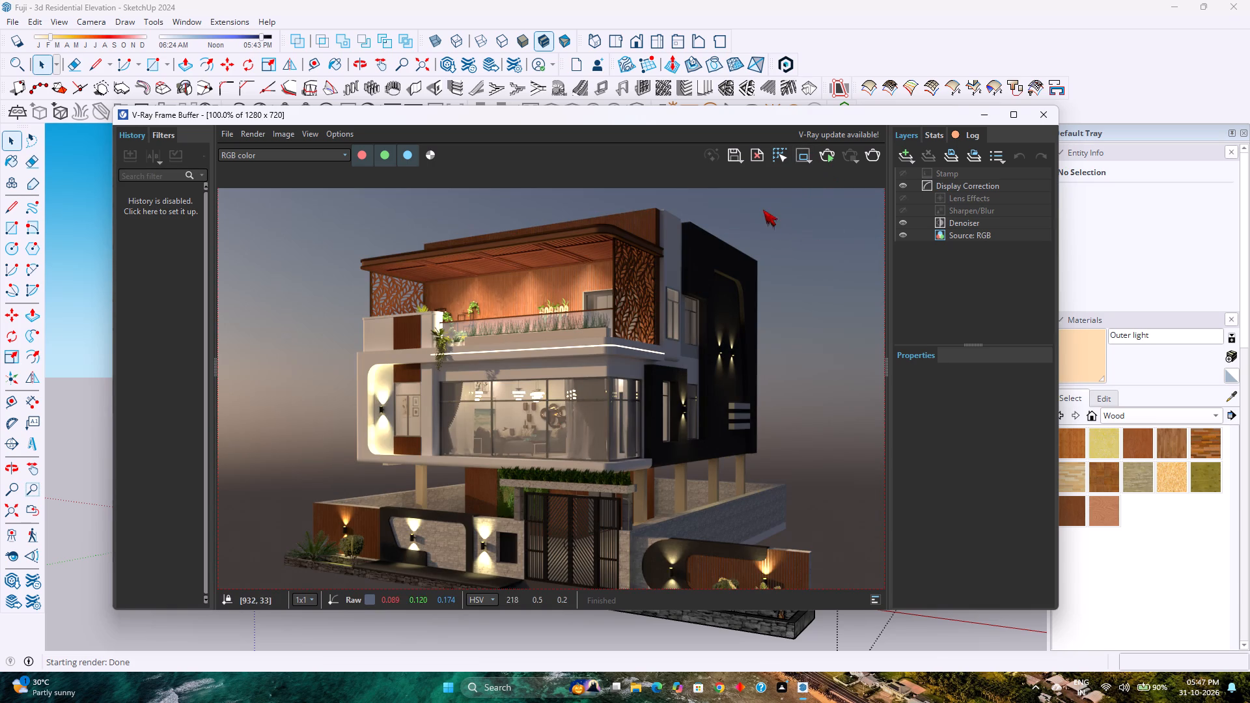
Save the render to the Downloads folder as a JPEG image named 2, replacing the existing file.
left_click(743, 161)
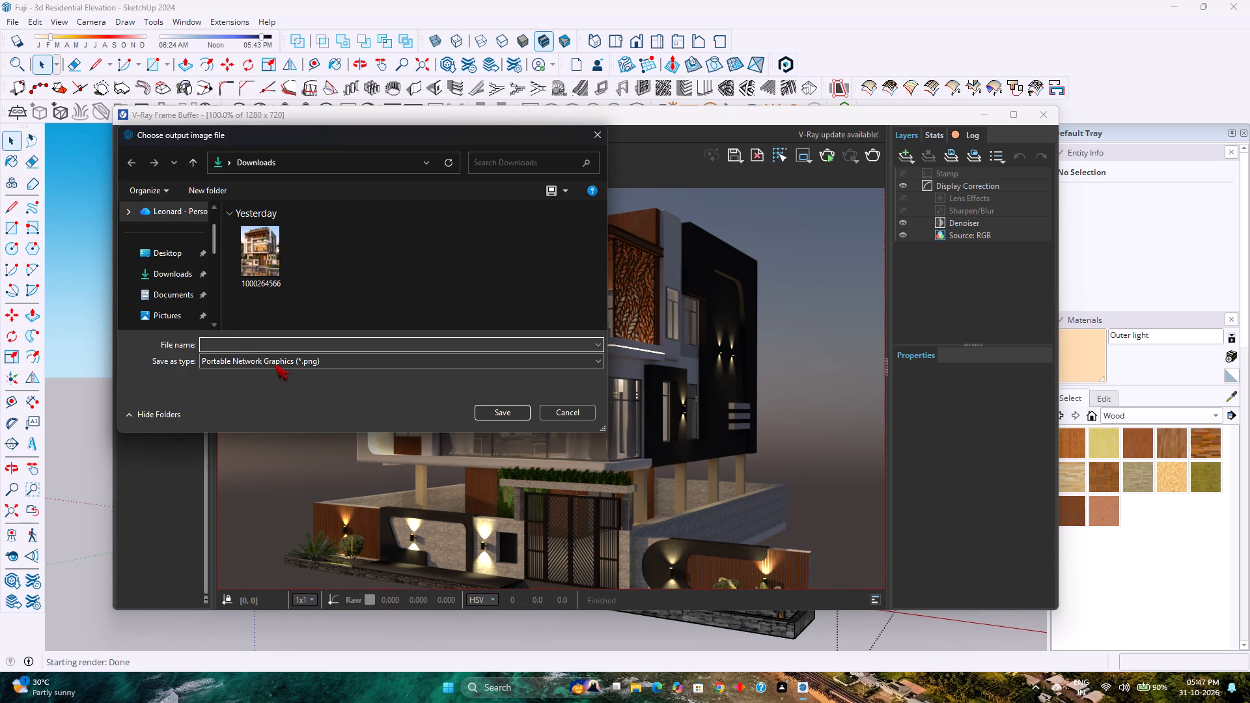
left_click(290, 361)
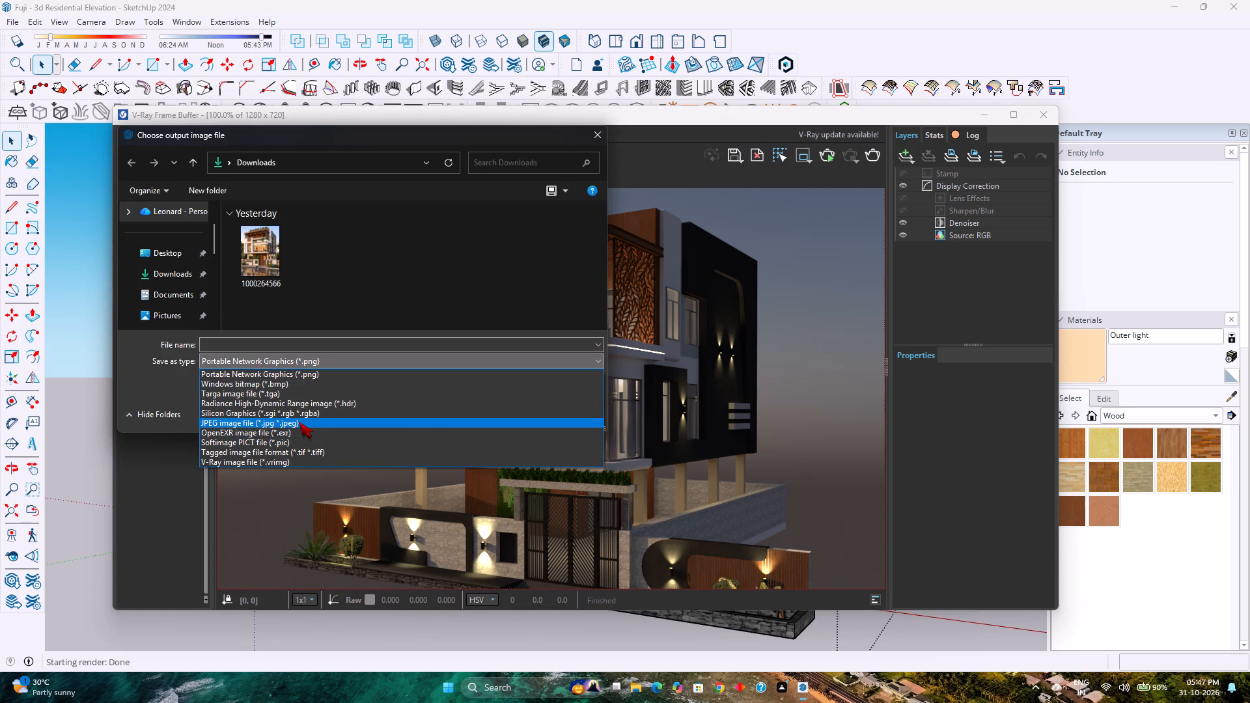
left_click(299, 422)
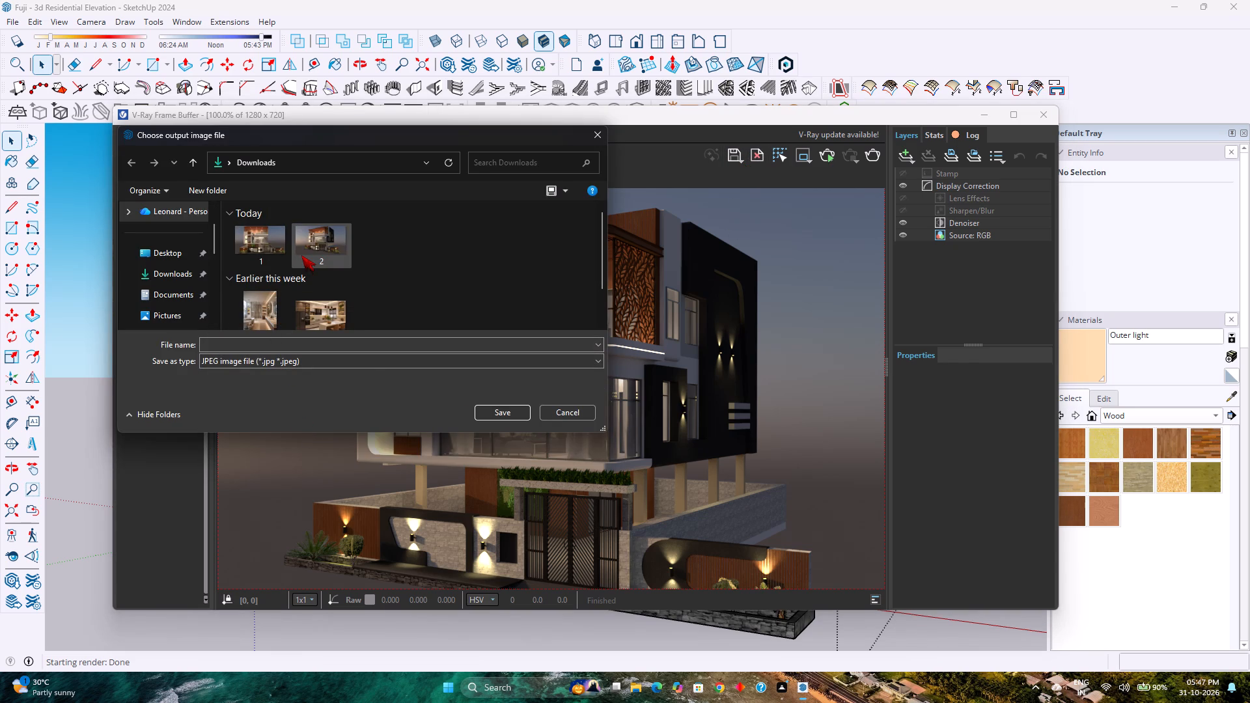
left_click(301, 255)
left_click(505, 412)
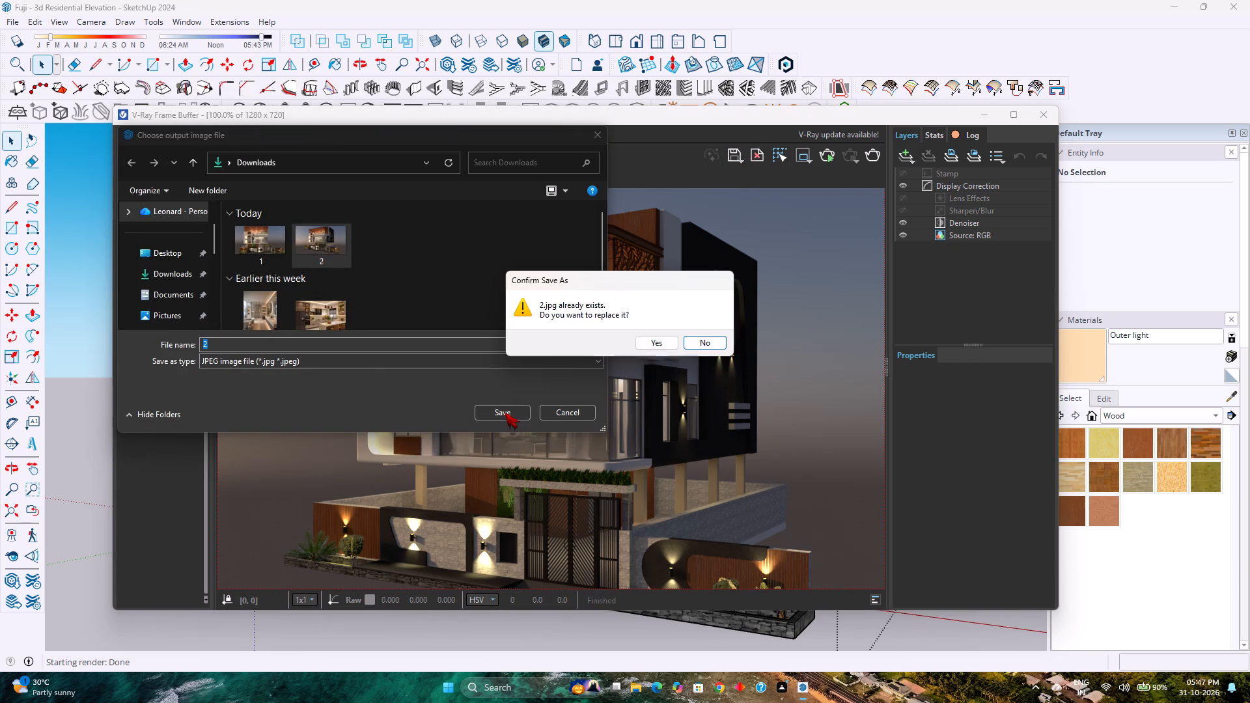
left_click(660, 343)
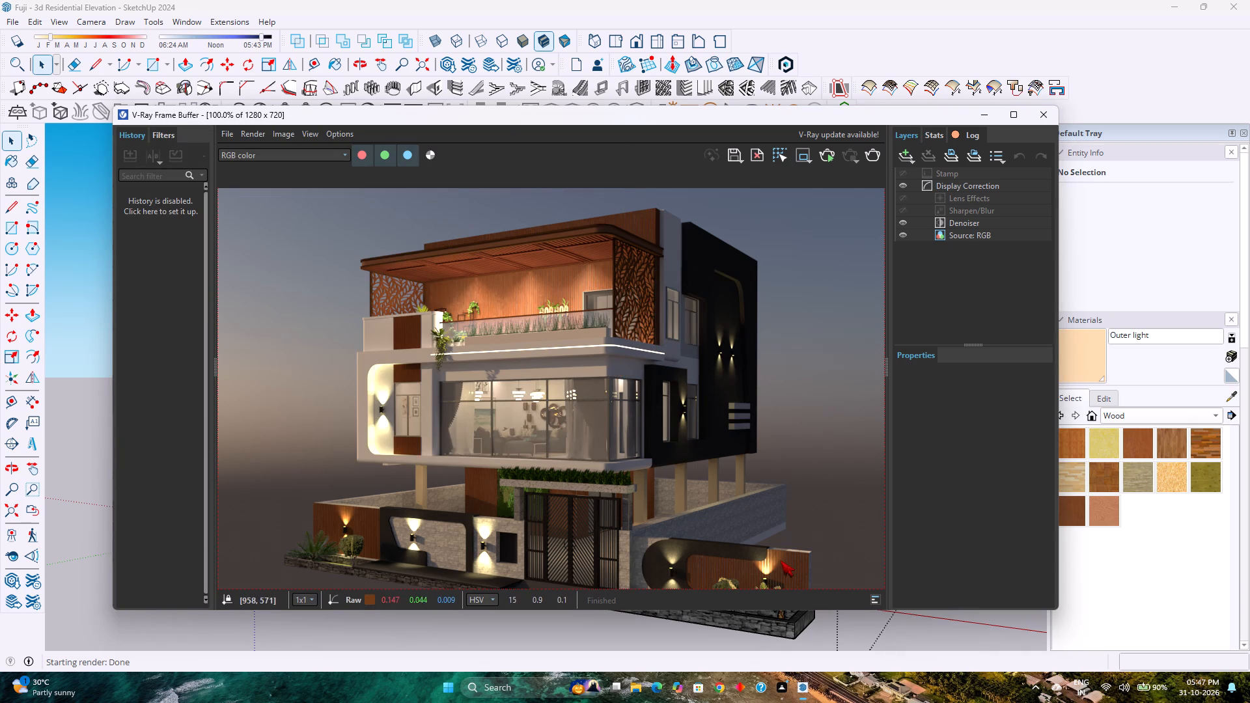
Switch to ChatGPT in Chrome, send it the render image 1 from the Downloads folder, and return to the SketchUp model.
left_click(981, 119)
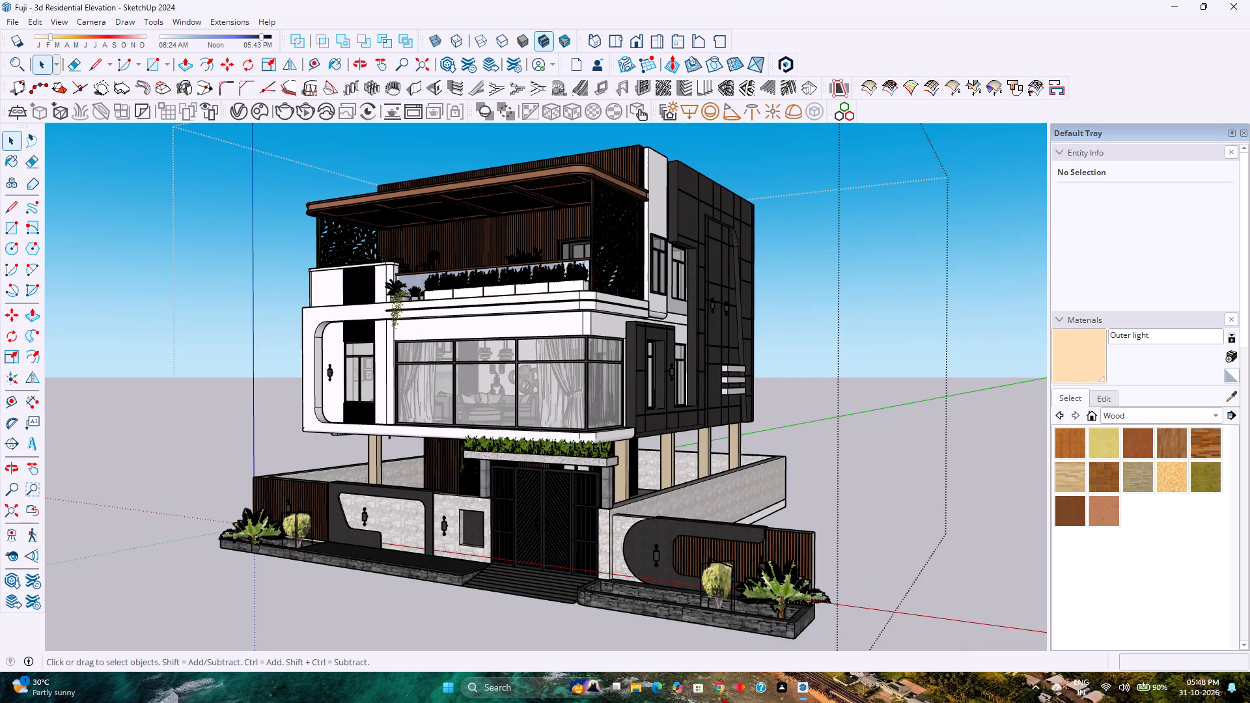
left_click(721, 687)
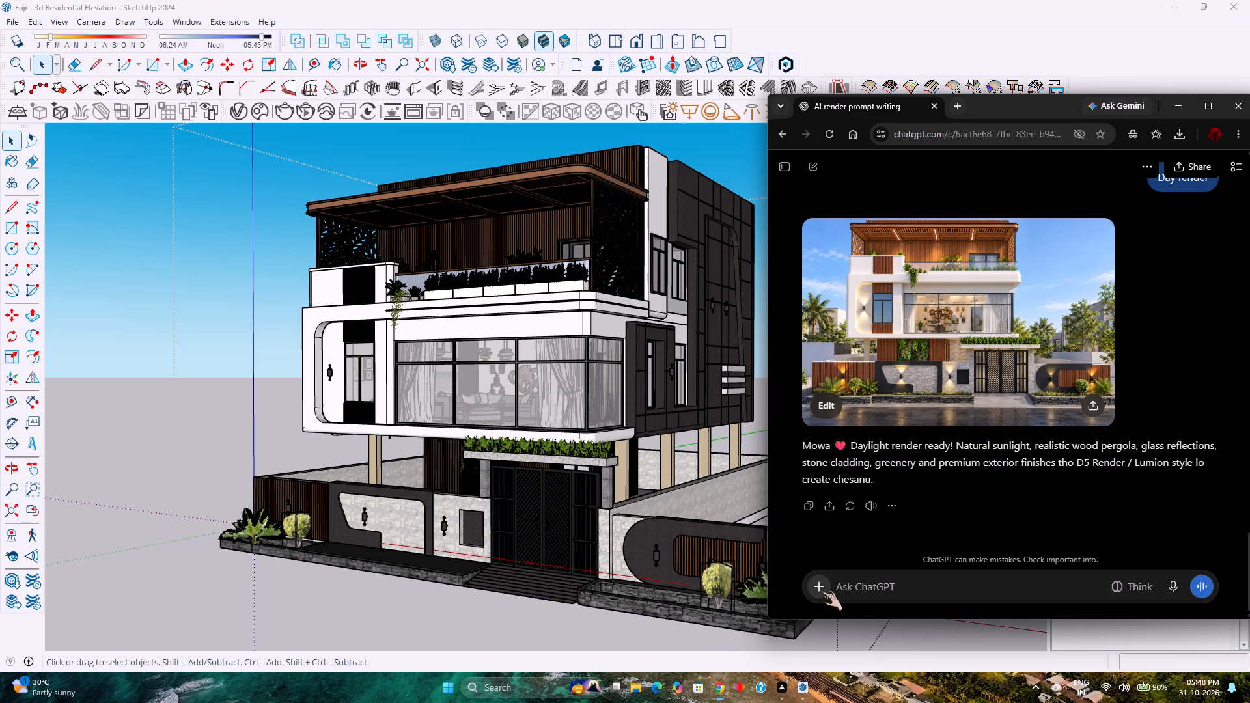
left_click(821, 591)
left_click(849, 339)
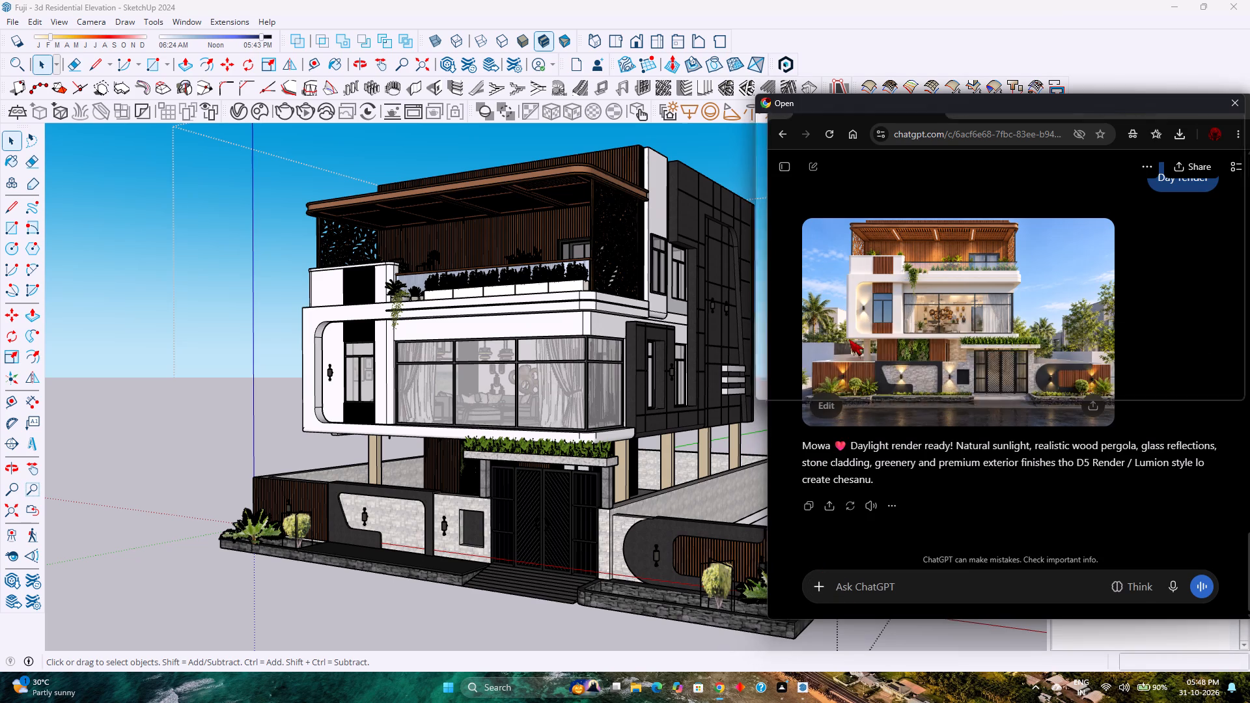
left_click(950, 241)
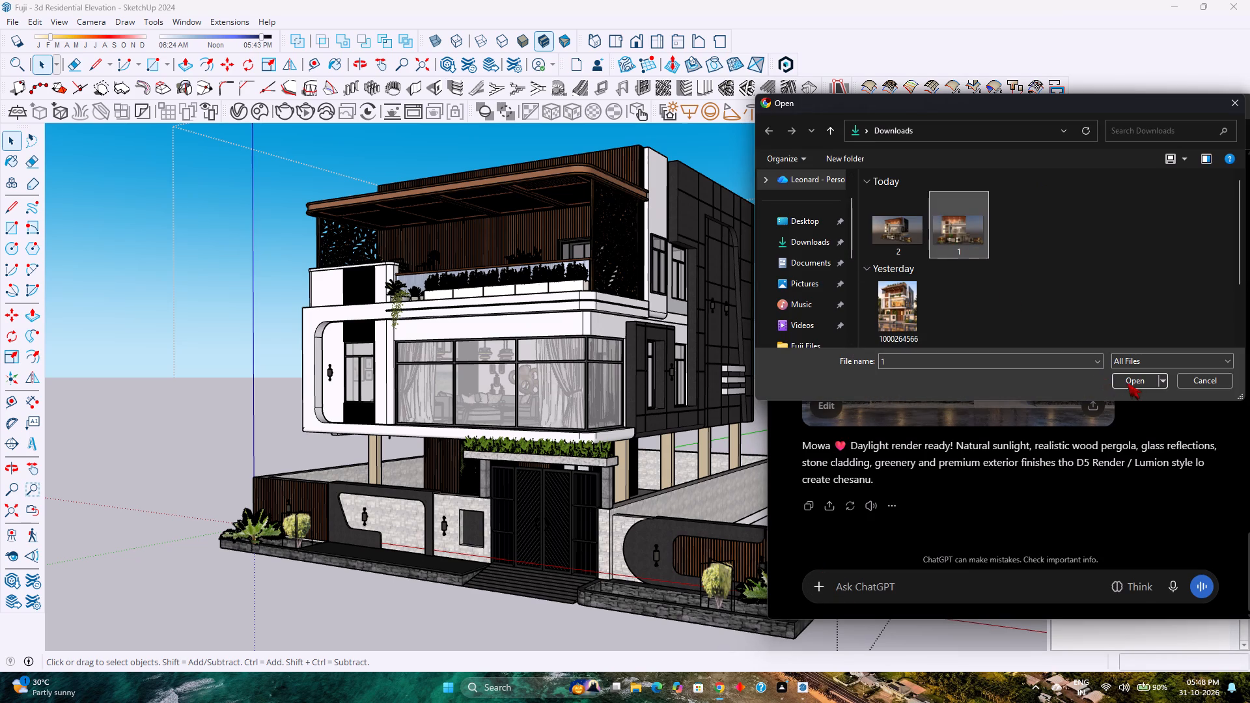
left_click(1132, 383)
left_click(1208, 583)
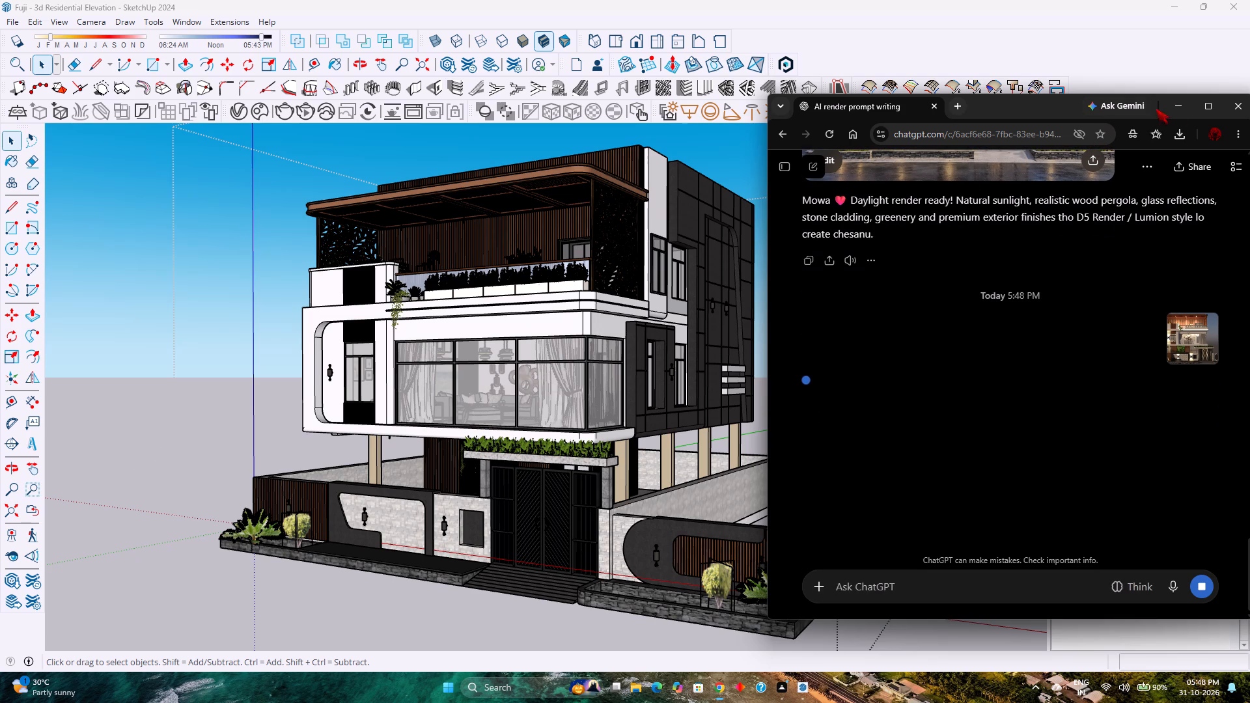
left_click(1180, 100)
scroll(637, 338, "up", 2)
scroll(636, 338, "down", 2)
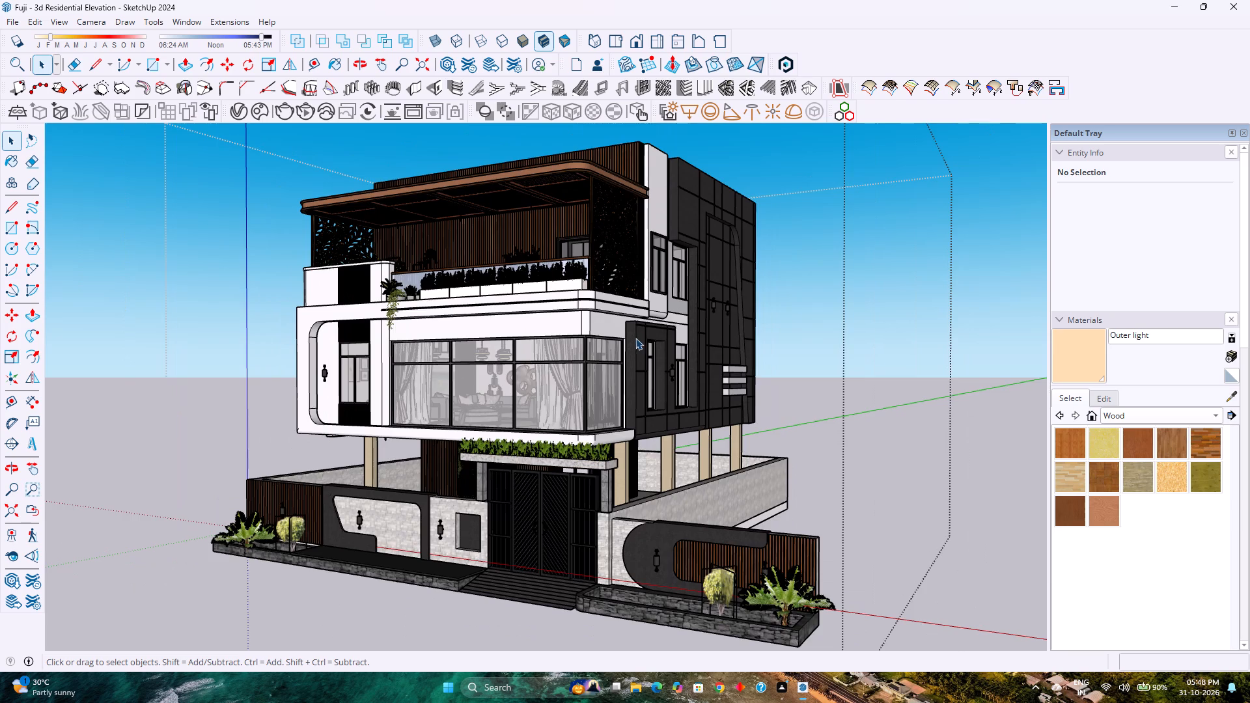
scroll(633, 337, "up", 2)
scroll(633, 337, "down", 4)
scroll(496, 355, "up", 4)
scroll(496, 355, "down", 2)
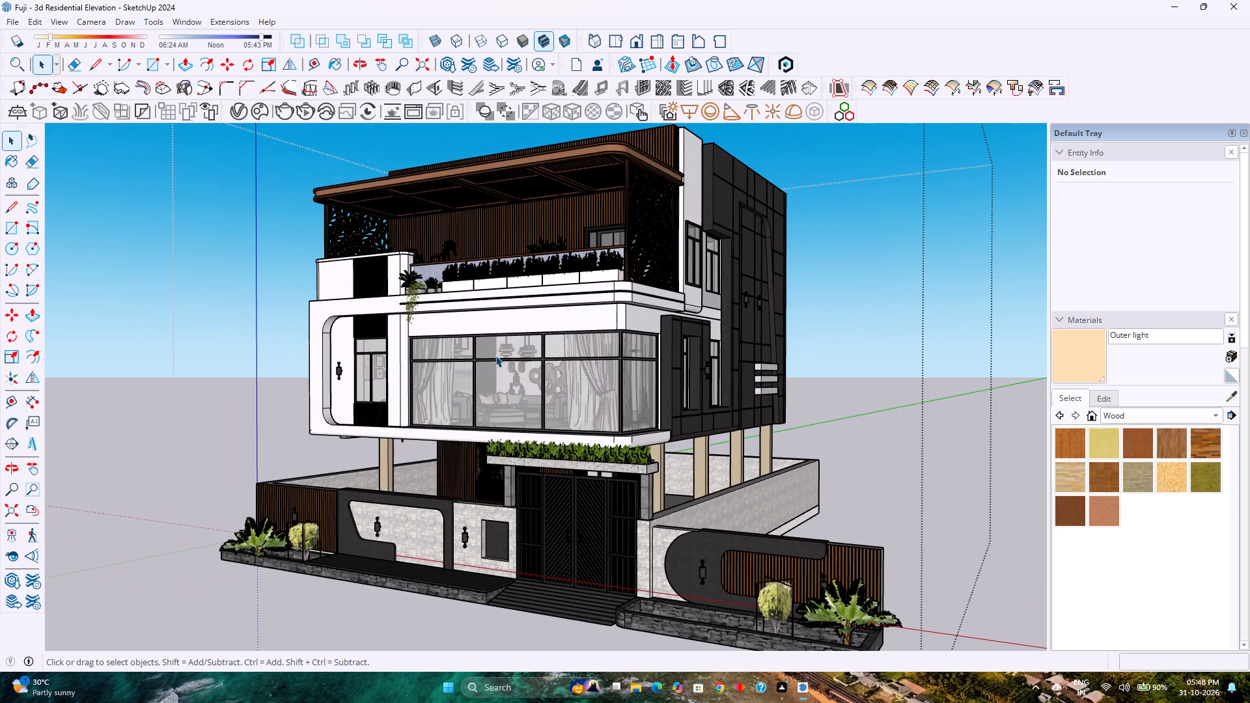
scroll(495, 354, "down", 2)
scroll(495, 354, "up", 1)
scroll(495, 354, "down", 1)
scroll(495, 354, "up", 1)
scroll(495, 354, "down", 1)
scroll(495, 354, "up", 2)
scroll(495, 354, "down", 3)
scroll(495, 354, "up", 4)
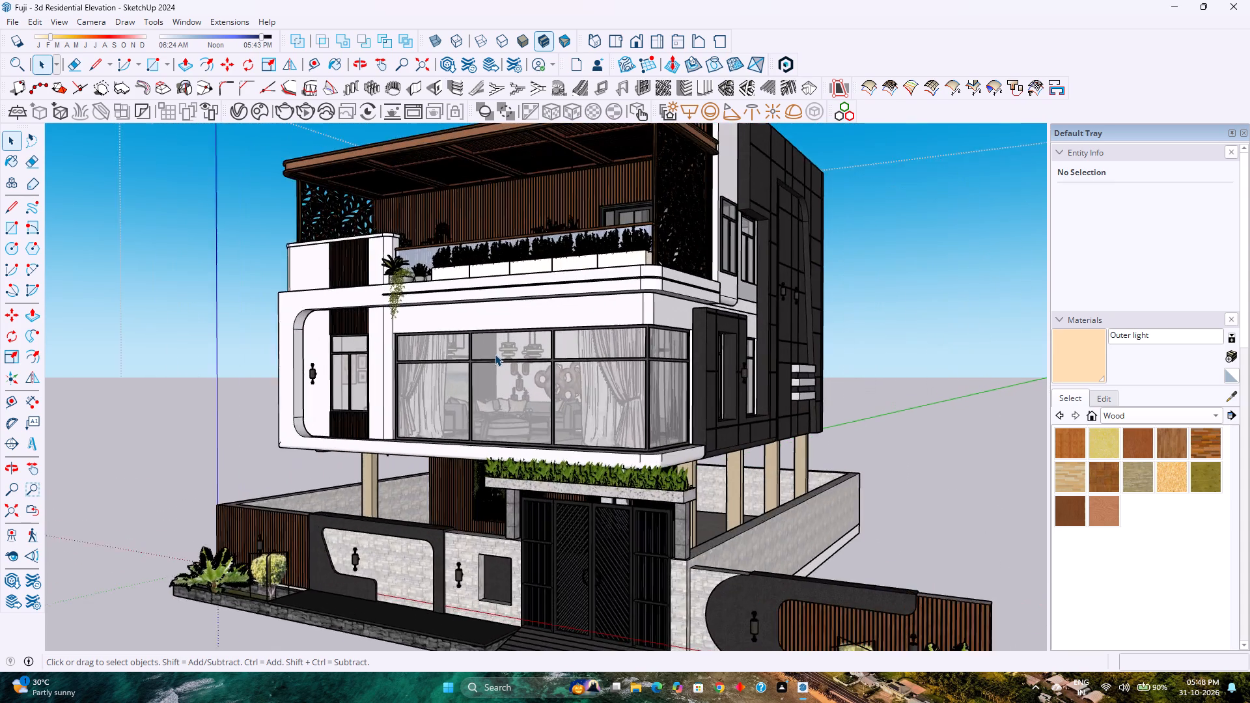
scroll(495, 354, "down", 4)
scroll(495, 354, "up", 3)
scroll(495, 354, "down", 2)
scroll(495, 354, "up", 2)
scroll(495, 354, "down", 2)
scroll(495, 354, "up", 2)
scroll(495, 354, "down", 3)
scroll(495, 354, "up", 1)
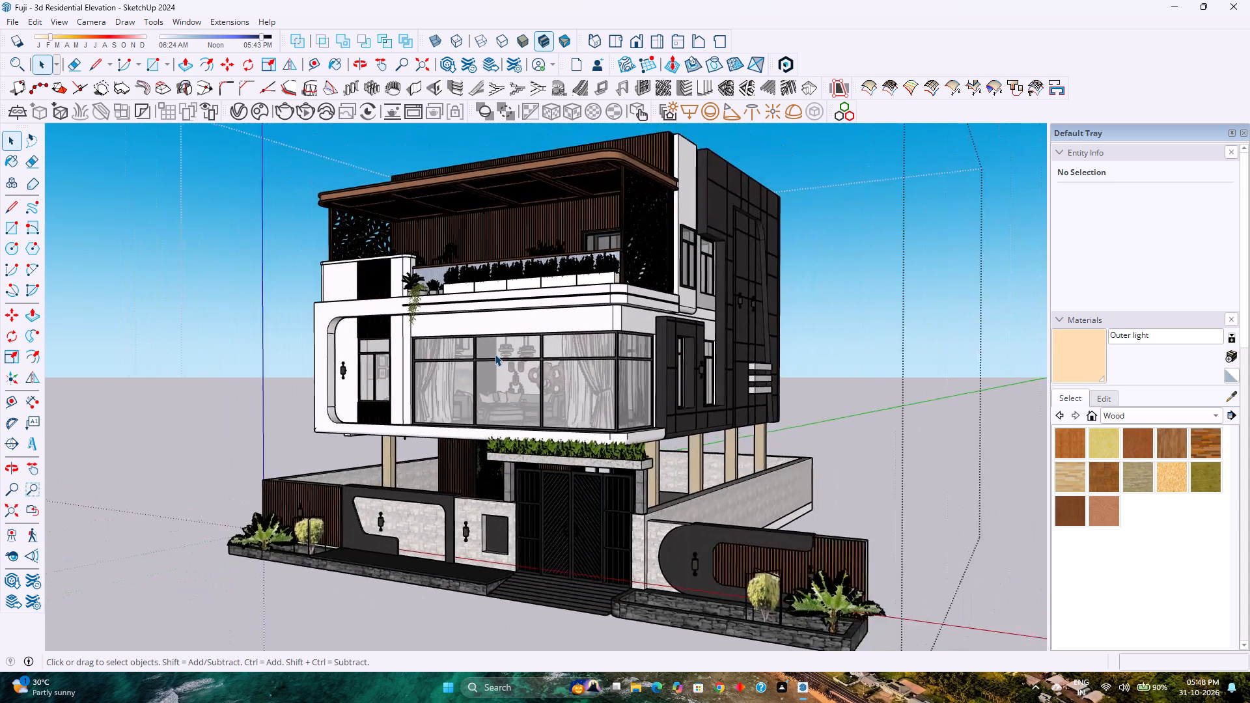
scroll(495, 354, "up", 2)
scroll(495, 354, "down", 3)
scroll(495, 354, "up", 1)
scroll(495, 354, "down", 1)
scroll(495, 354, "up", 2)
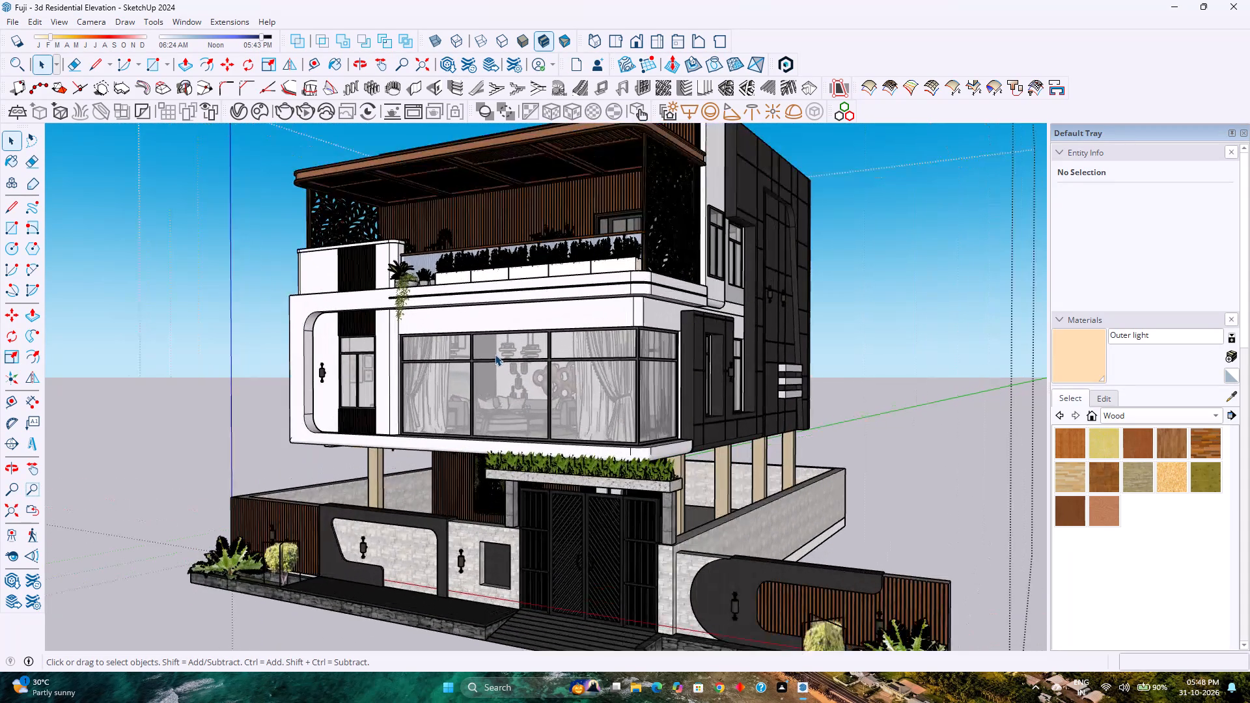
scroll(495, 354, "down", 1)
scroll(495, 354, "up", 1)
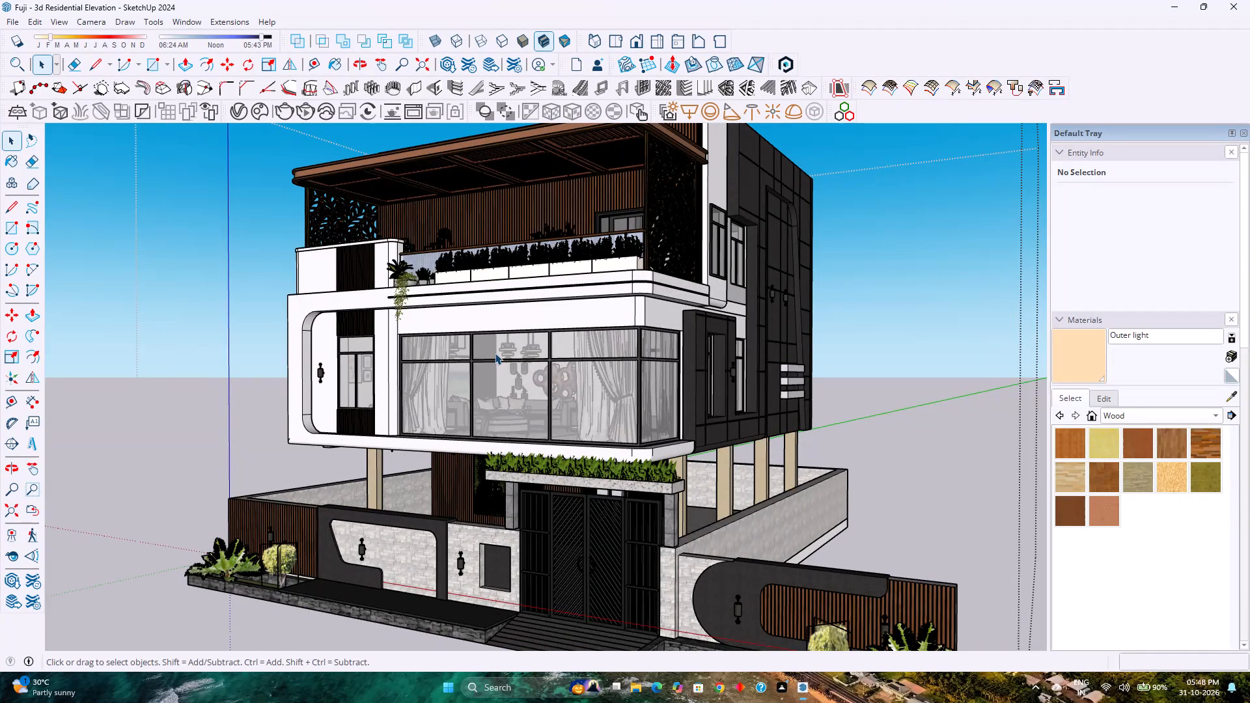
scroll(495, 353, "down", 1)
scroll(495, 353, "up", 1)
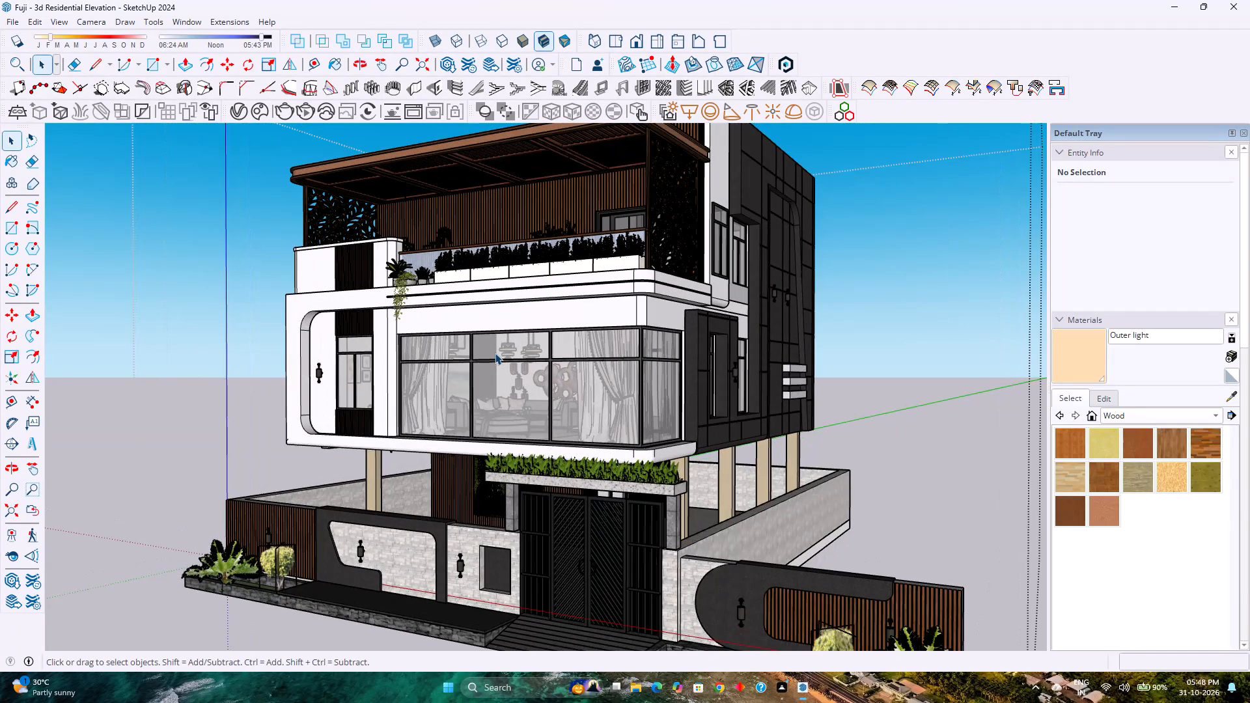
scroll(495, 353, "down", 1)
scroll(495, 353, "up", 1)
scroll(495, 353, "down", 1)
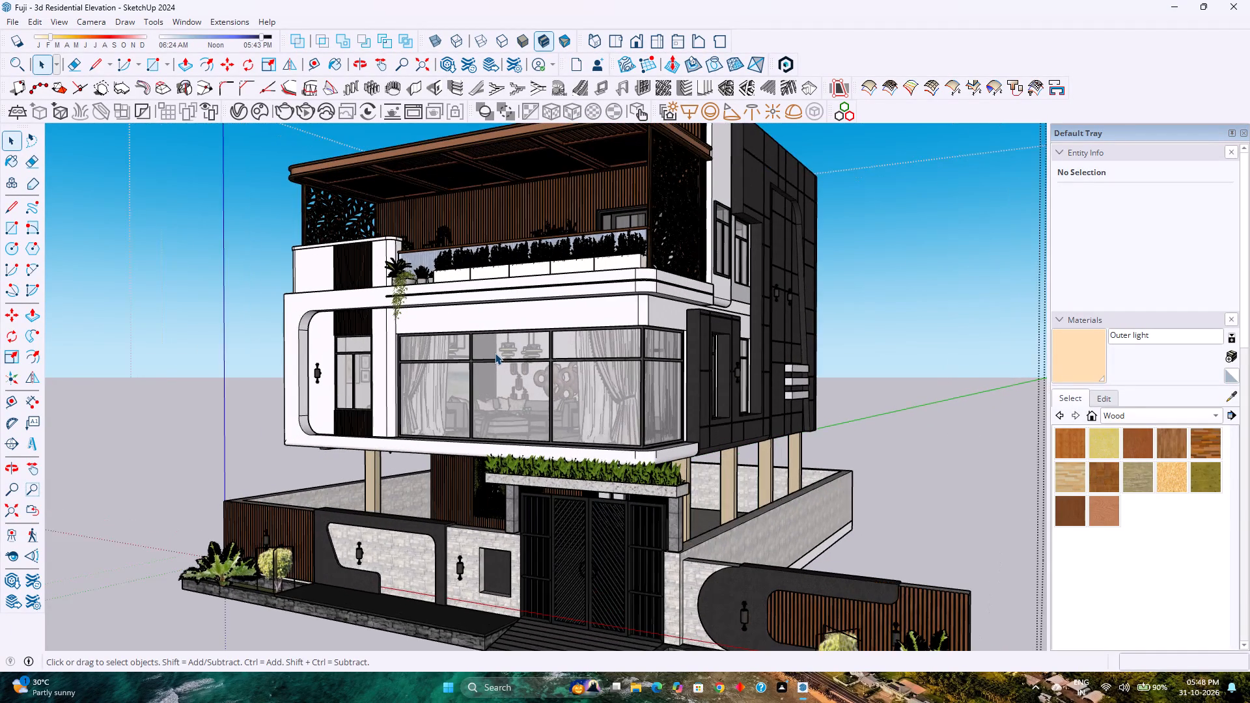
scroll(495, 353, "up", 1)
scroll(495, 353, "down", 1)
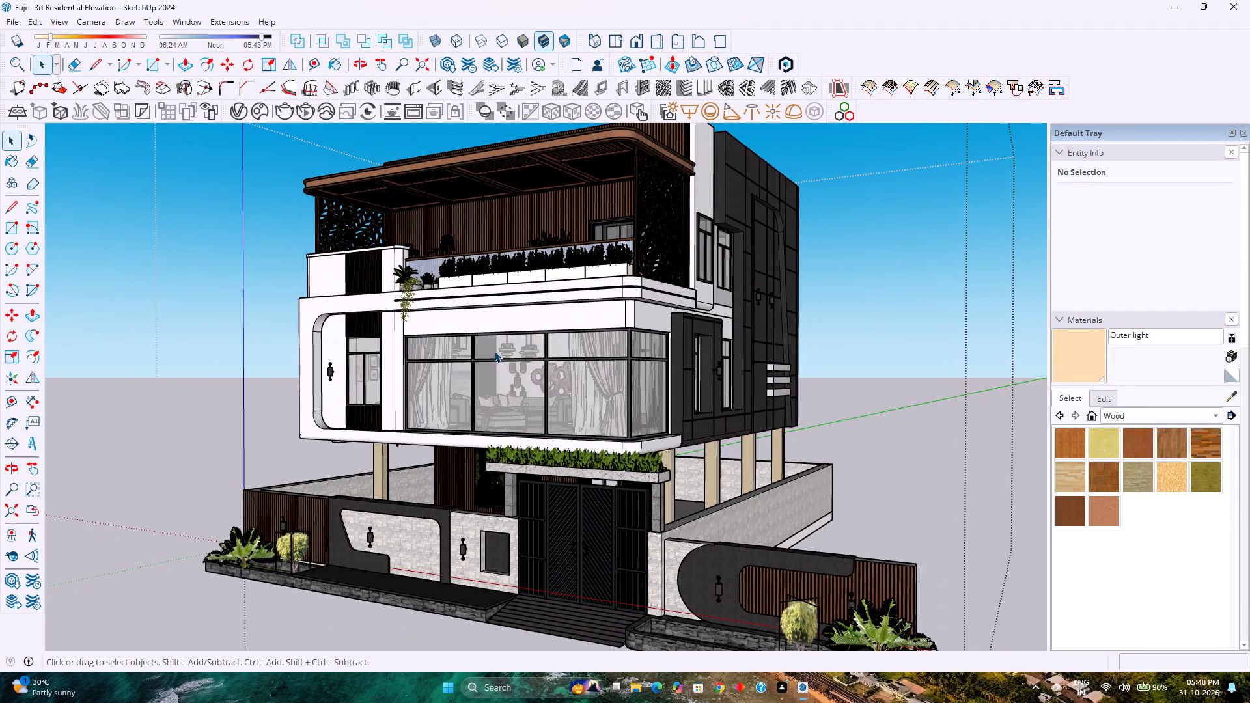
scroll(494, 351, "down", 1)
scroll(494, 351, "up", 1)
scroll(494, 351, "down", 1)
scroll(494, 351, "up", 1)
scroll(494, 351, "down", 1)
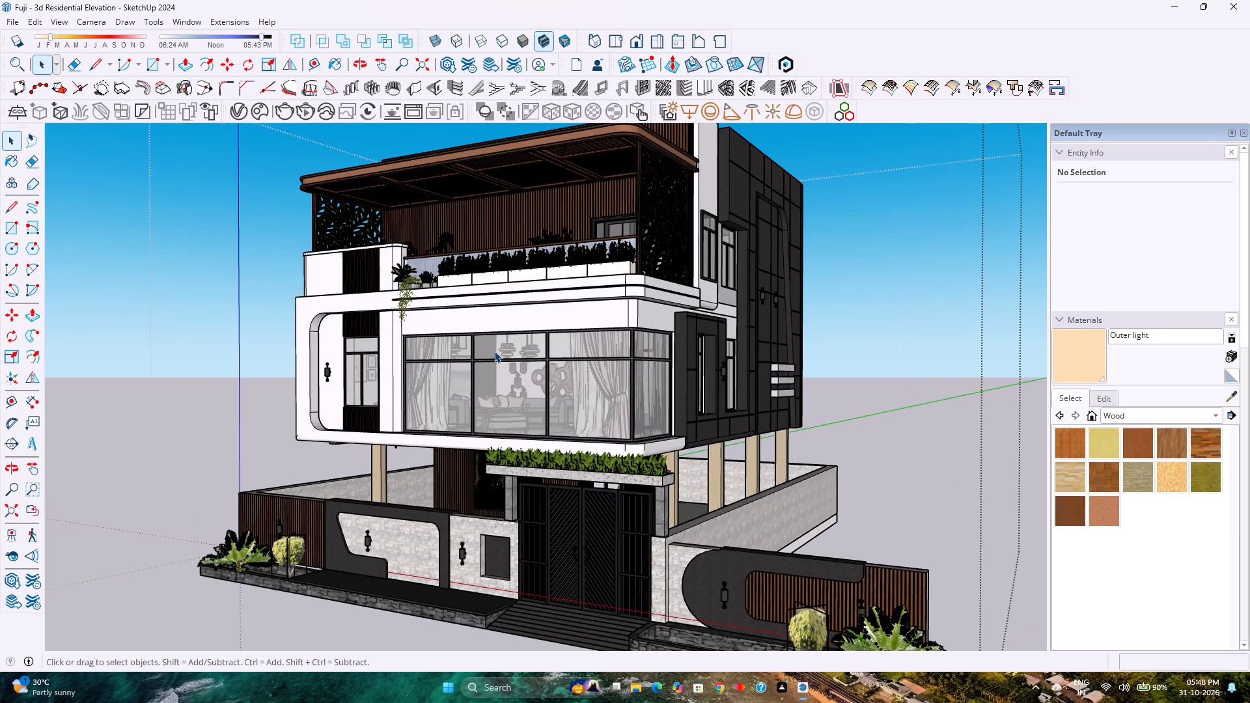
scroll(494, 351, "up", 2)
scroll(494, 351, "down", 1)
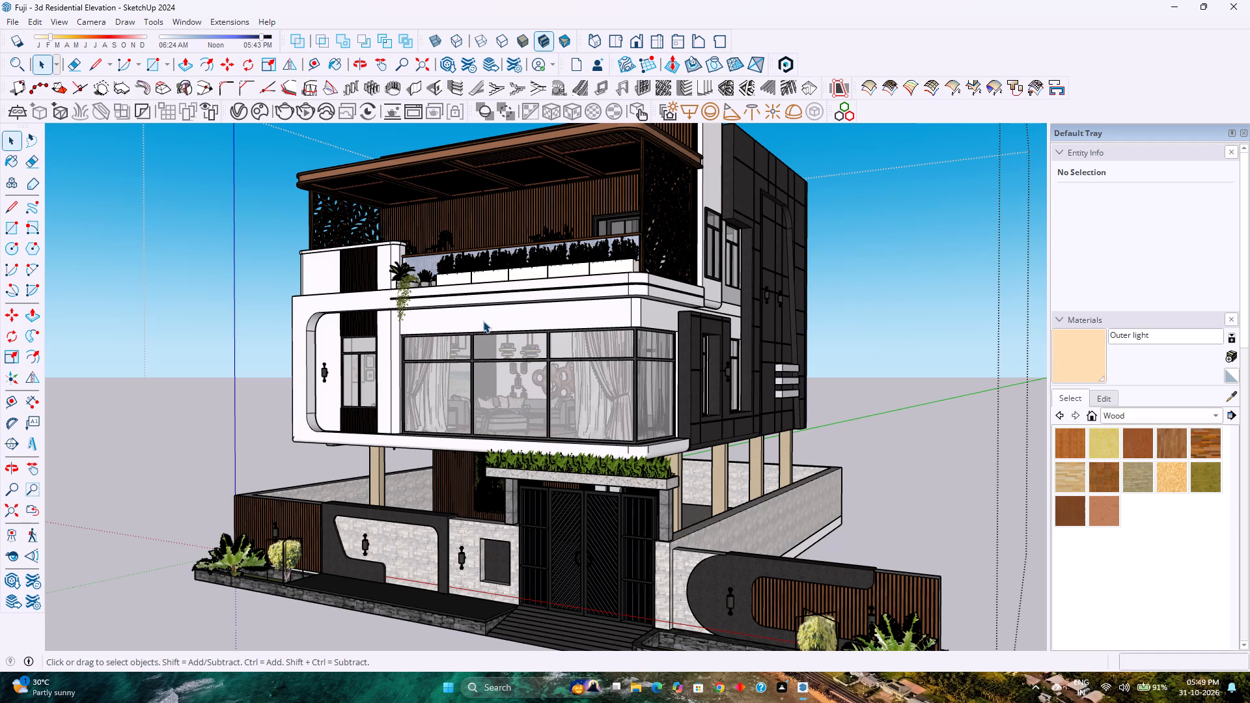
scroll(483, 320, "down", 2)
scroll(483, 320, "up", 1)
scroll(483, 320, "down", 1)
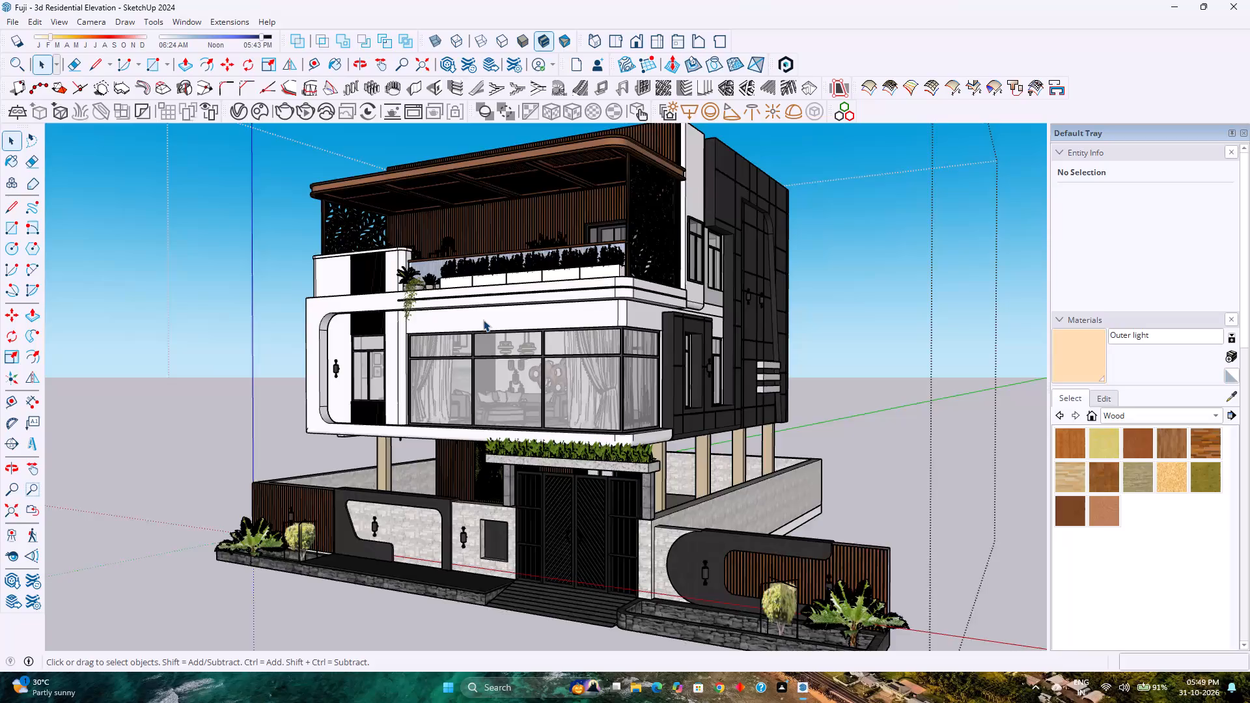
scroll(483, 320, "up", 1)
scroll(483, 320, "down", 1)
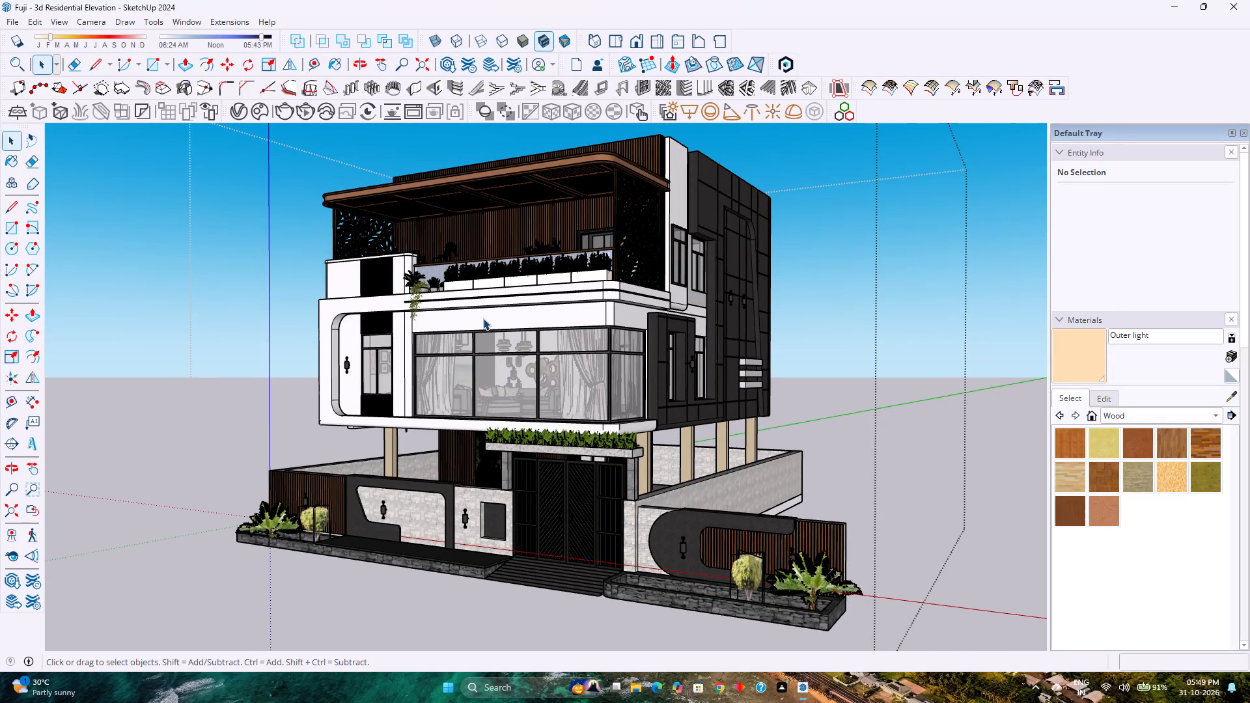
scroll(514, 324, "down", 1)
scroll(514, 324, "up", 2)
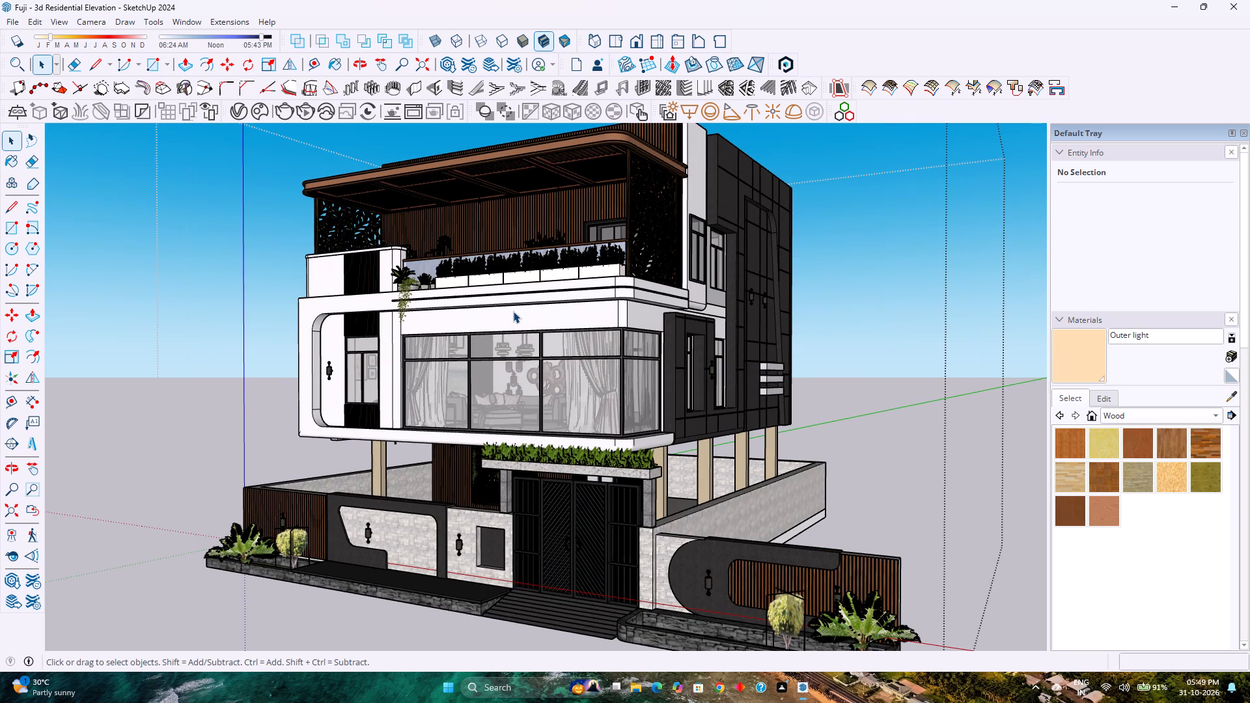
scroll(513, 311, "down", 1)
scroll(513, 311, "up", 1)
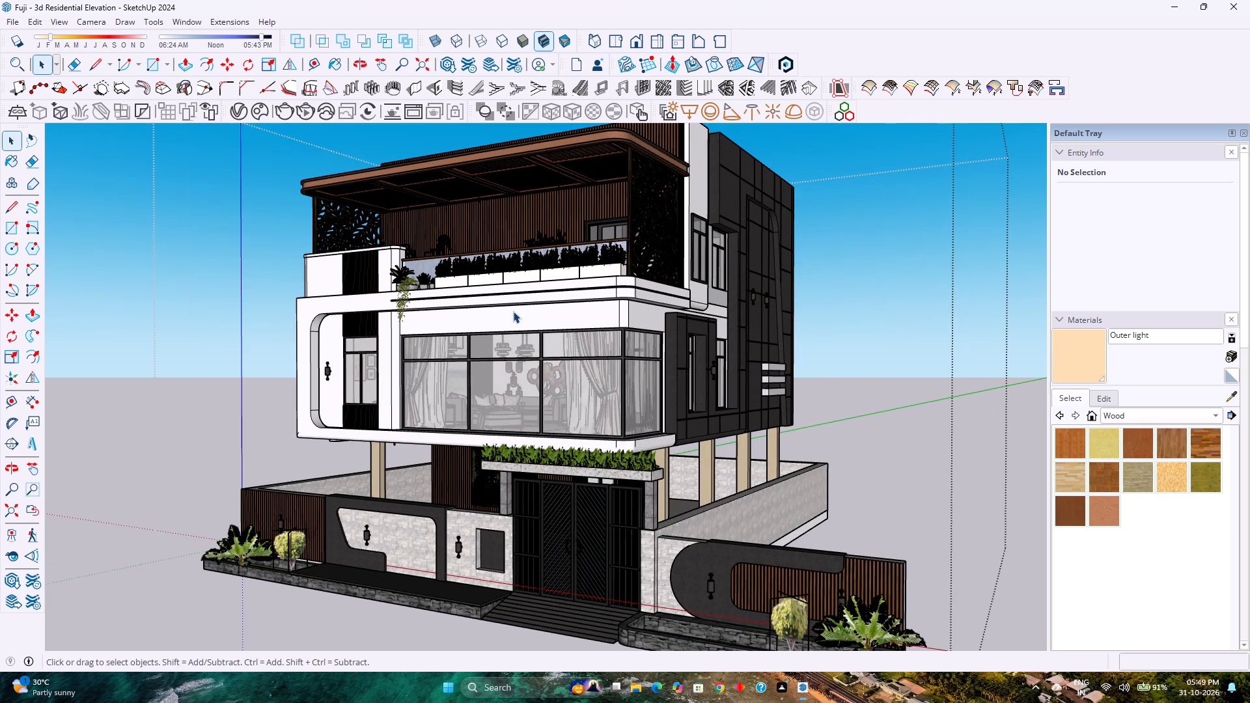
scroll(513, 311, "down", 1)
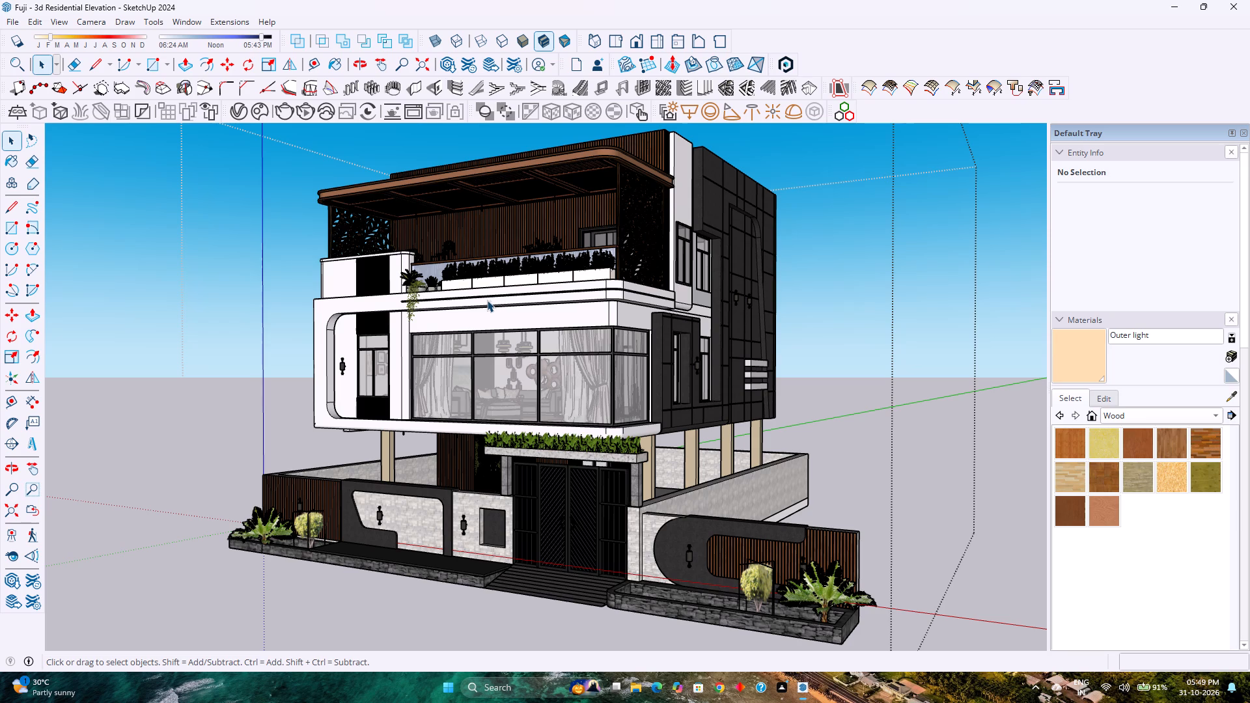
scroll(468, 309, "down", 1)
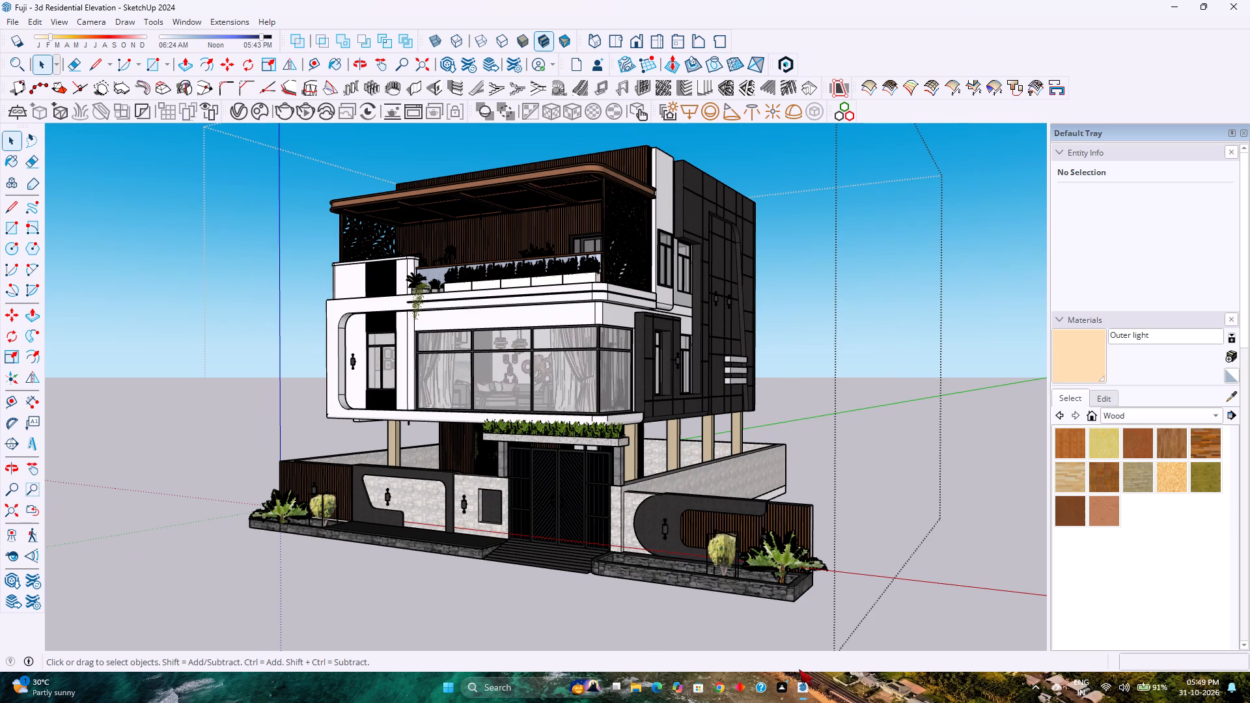
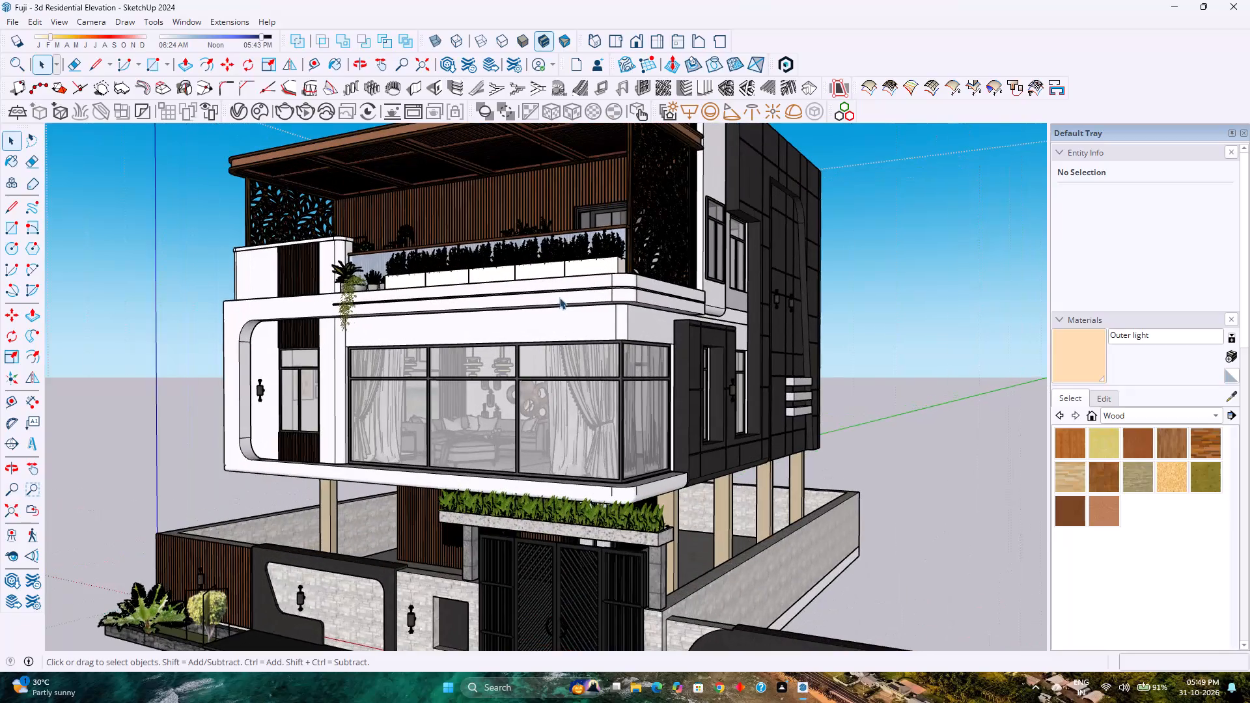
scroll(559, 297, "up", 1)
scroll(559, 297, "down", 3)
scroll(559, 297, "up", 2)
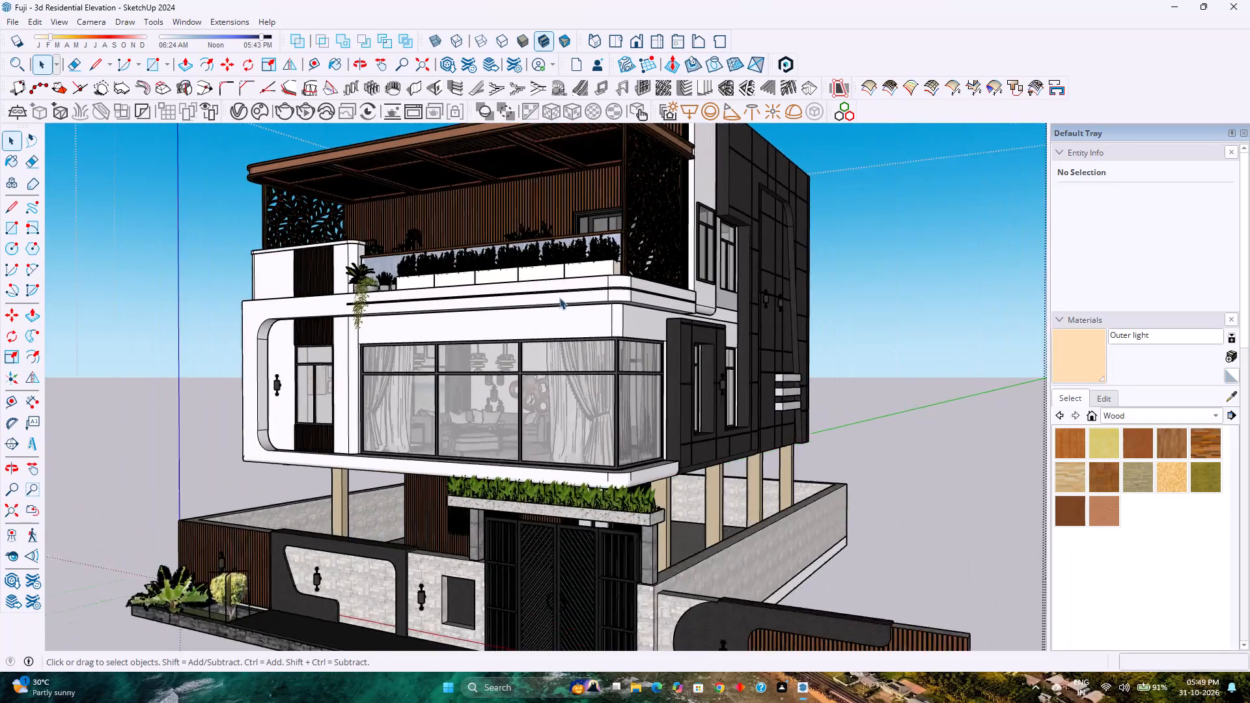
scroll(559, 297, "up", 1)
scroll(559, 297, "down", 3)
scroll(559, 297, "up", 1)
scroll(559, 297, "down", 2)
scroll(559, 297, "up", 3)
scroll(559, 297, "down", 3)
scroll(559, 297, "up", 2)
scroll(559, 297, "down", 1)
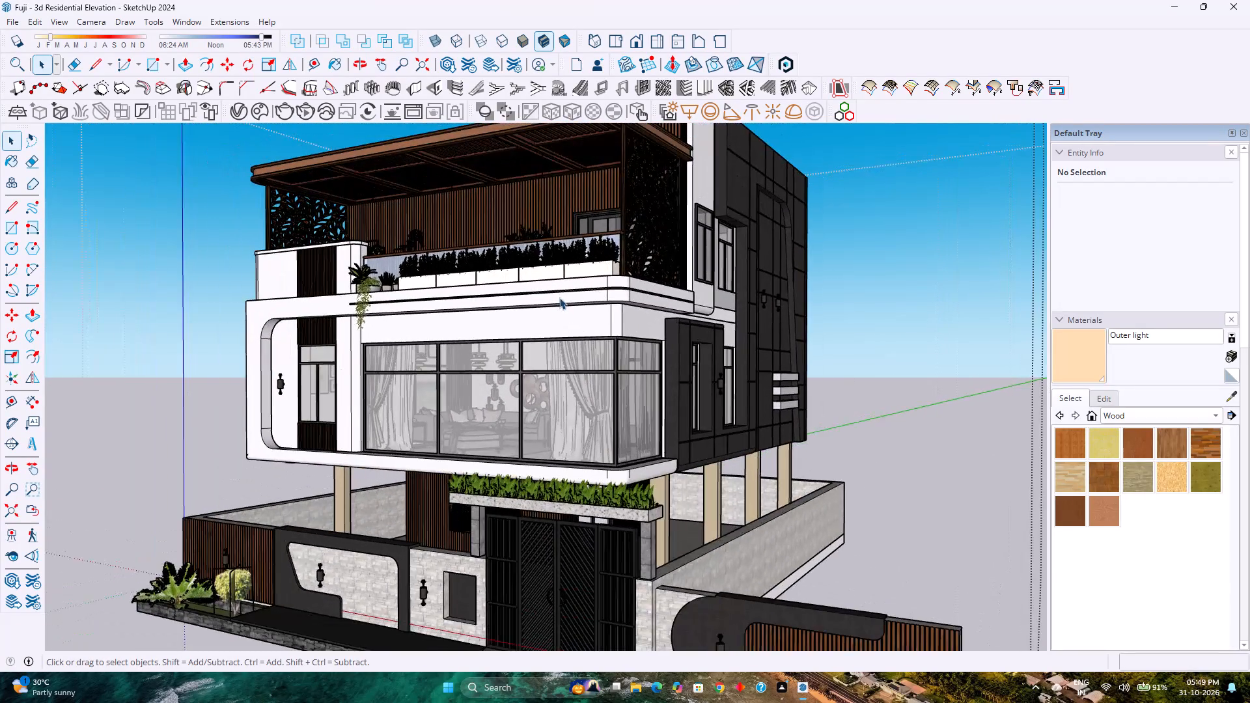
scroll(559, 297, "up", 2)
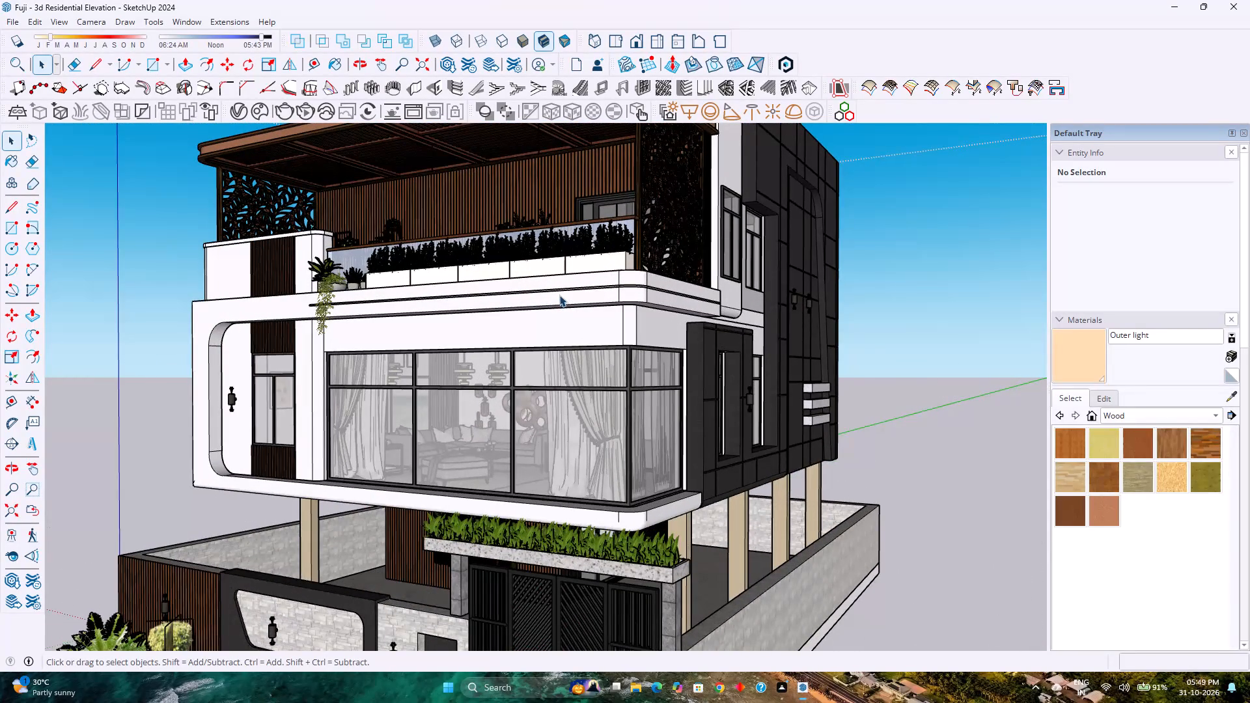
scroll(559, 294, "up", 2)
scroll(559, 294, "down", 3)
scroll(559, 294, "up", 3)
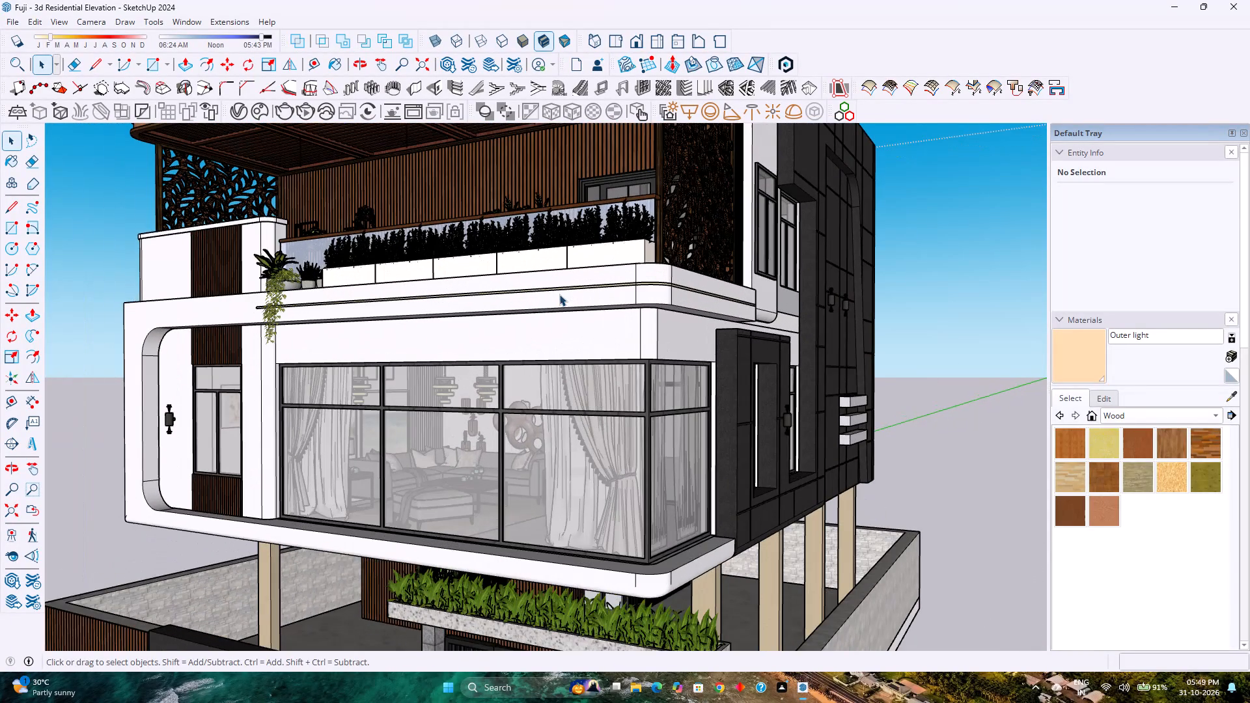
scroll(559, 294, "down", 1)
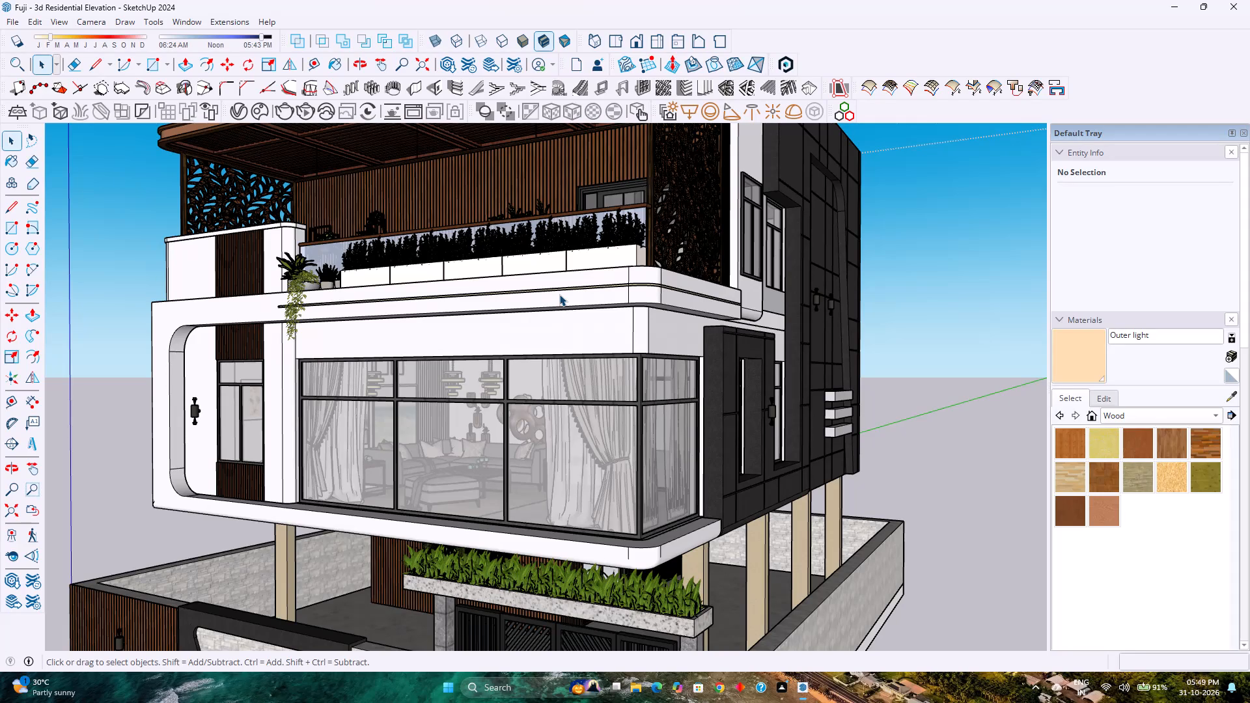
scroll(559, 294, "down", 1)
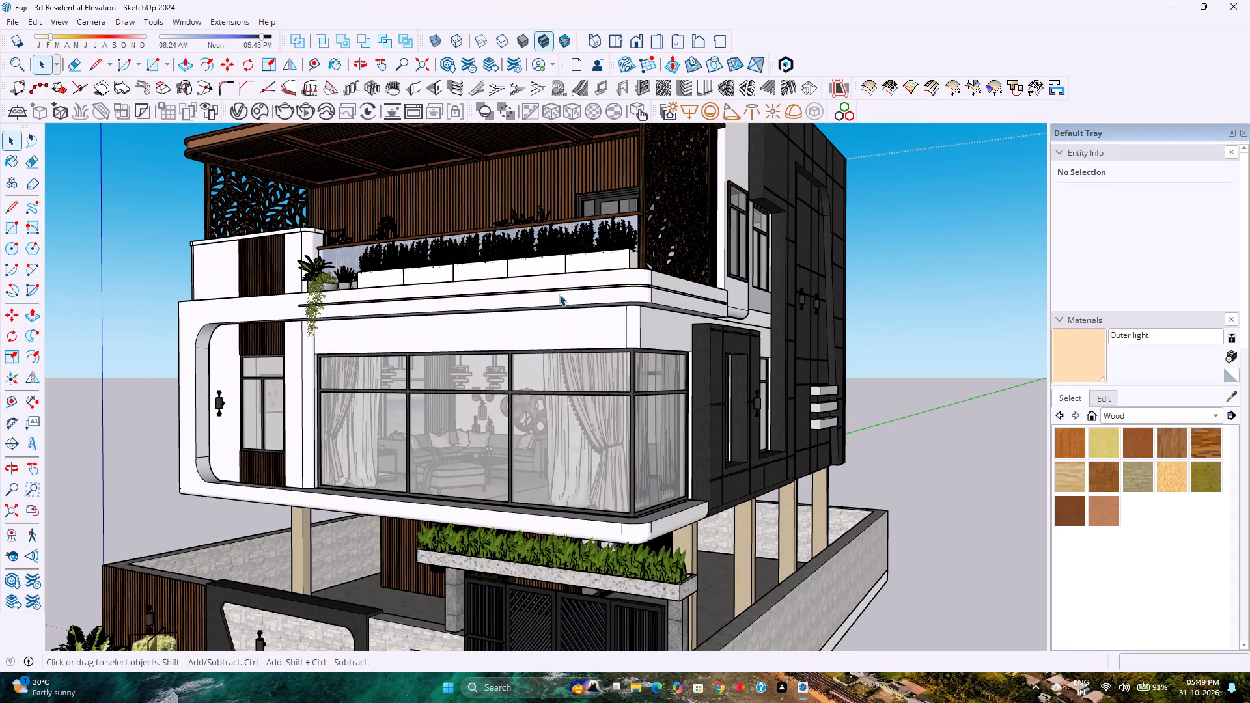
Frame the whole house in a corner view showing the dark-panelled side facade and side boundary wall, and start a non-interactive V-Ray render.
scroll(559, 294, "down", 3)
scroll(559, 294, "up", 1)
scroll(559, 294, "down", 3)
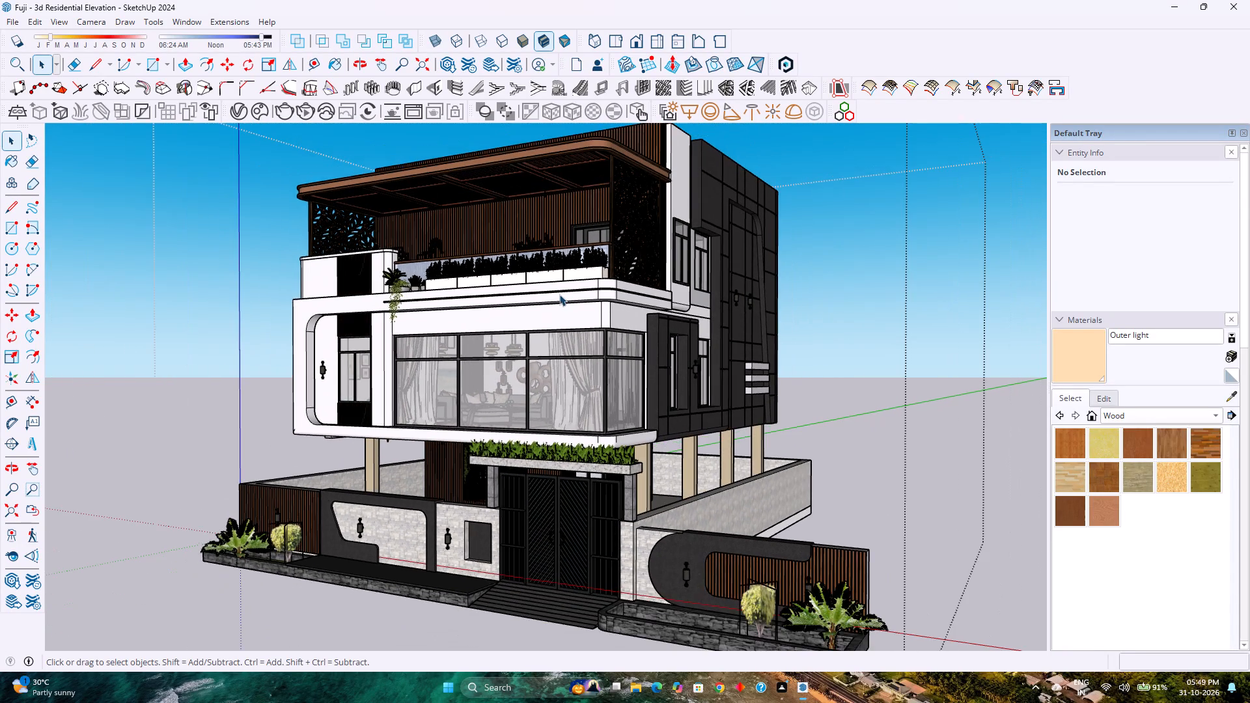
middle_click_drag(618, 301, 521, 305)
middle_click_drag(520, 305, 512, 320)
middle_click(511, 320)
middle_click_drag(501, 314, 492, 299)
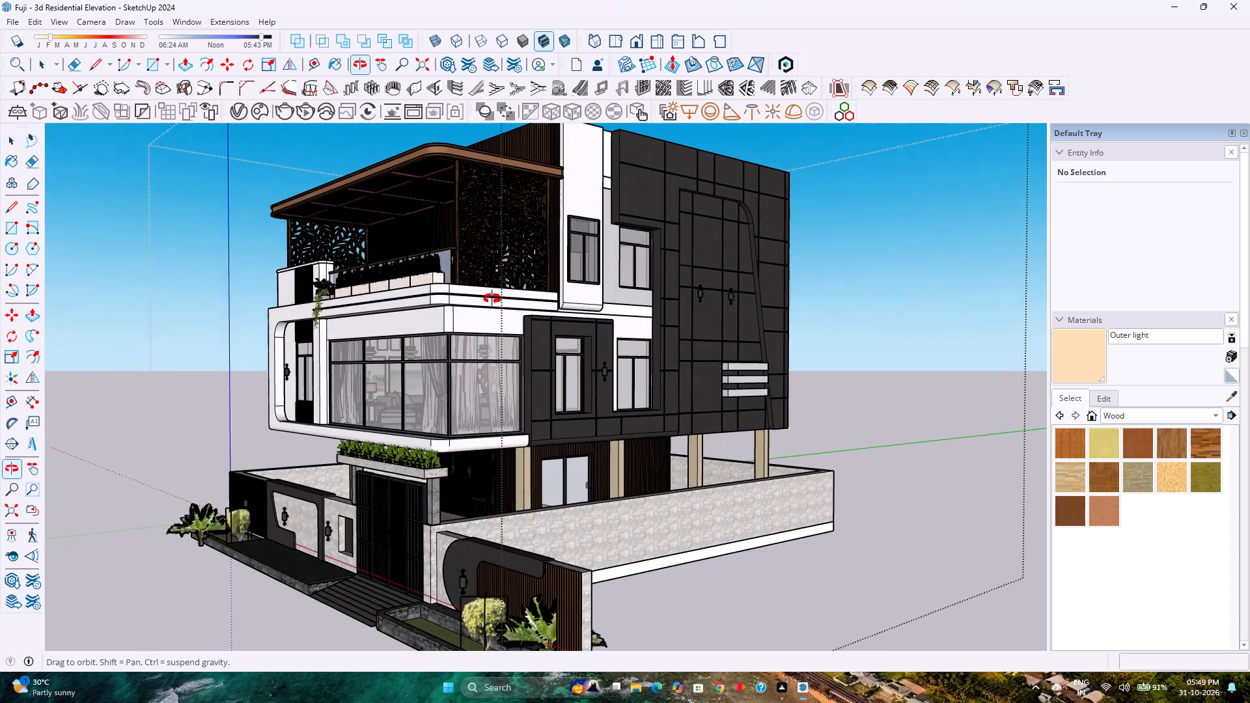
middle_click_drag(492, 299, 492, 298)
middle_click(492, 298)
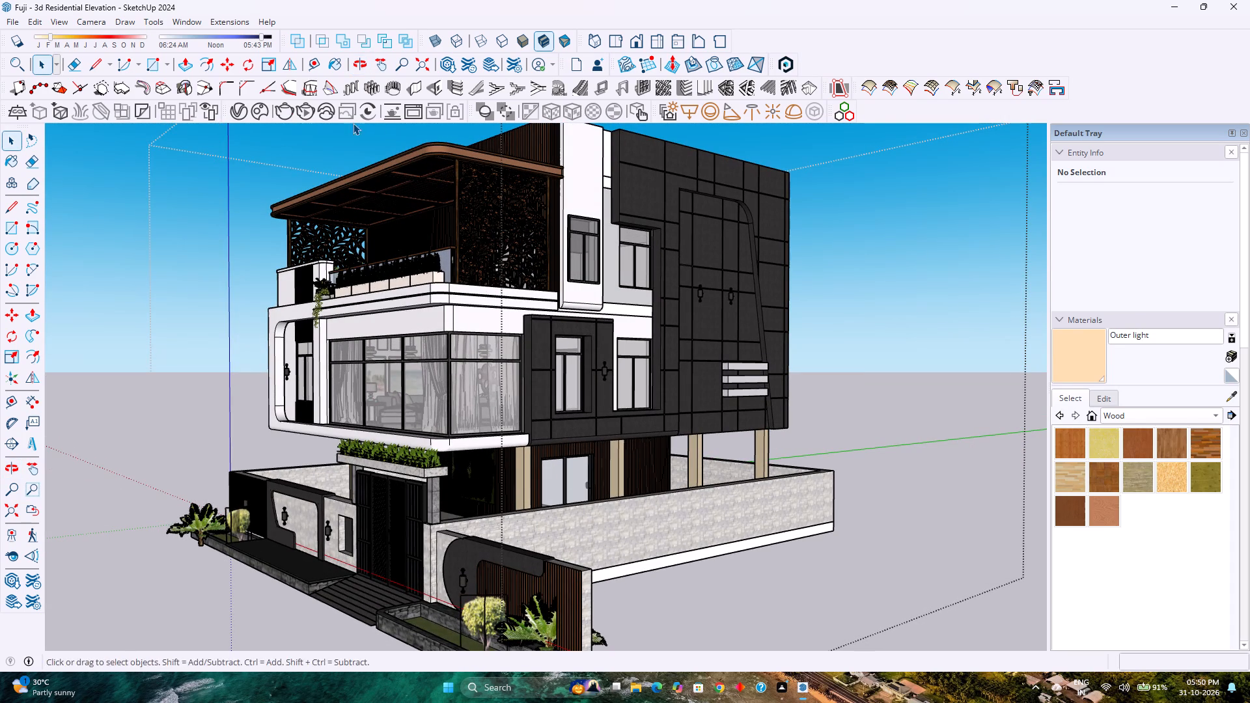
left_click(280, 110)
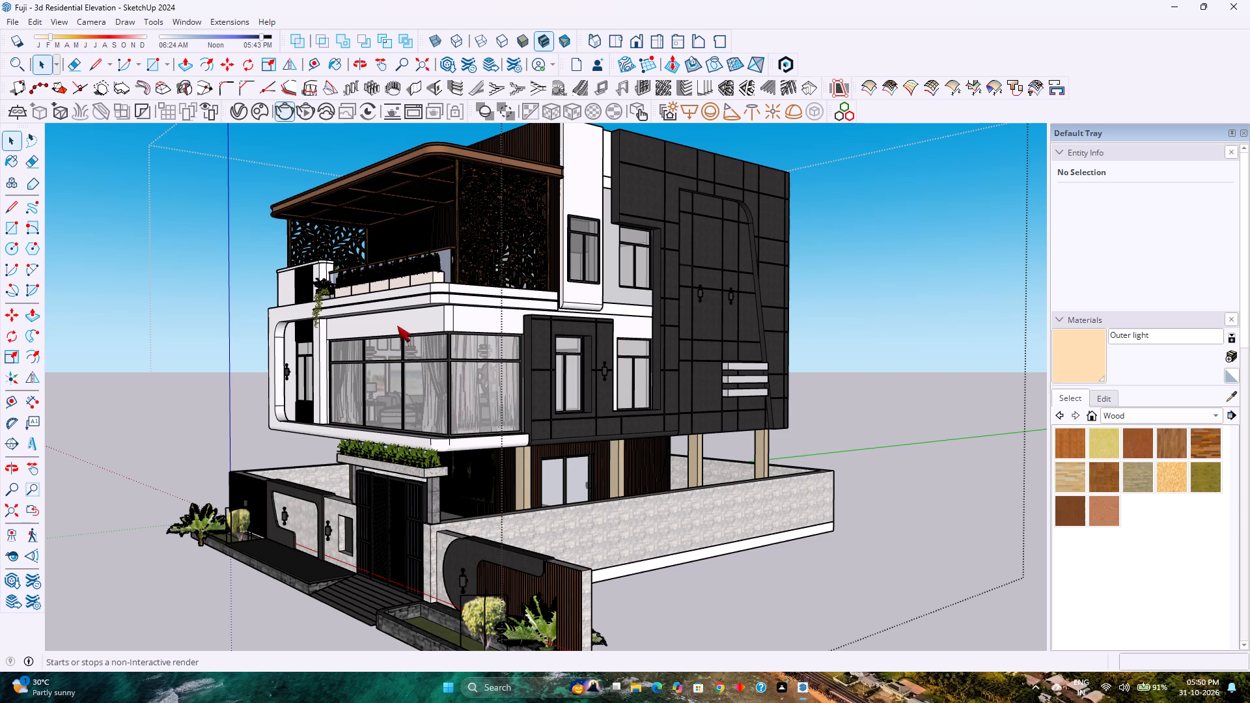
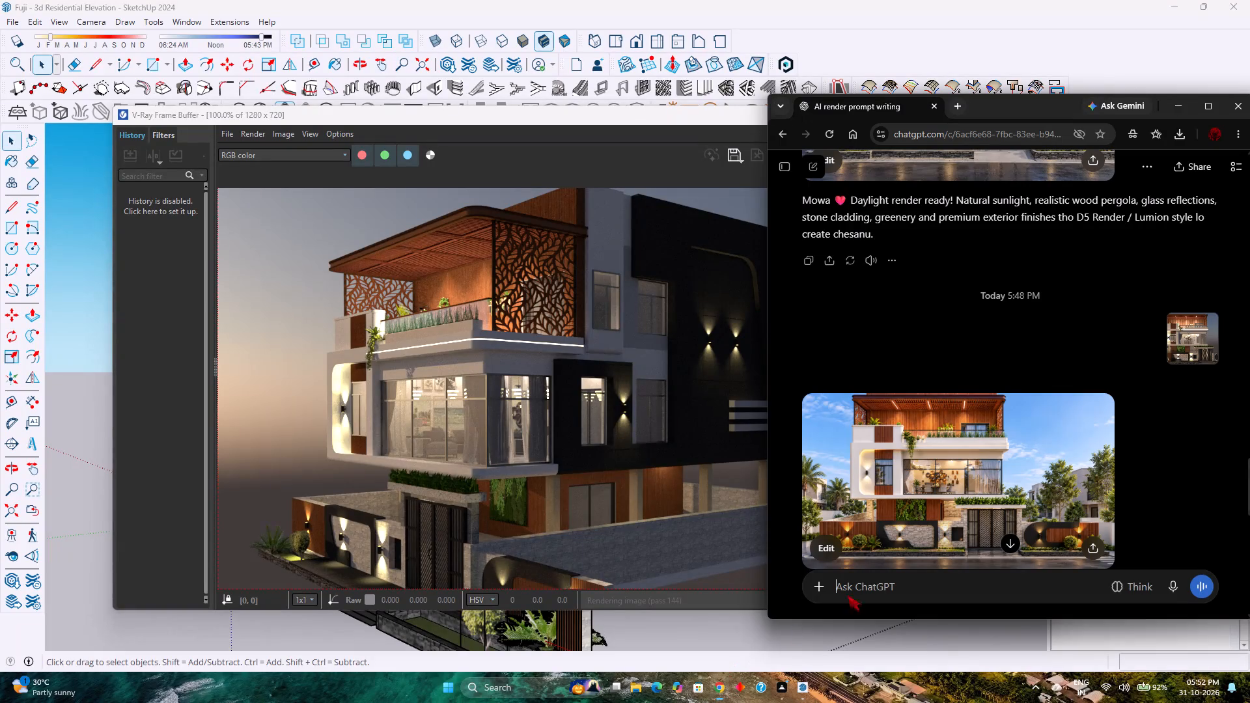
Attach the saved render image 2 from the Downloads folder to a new message in the ChatGPT conversation.
left_click(822, 587)
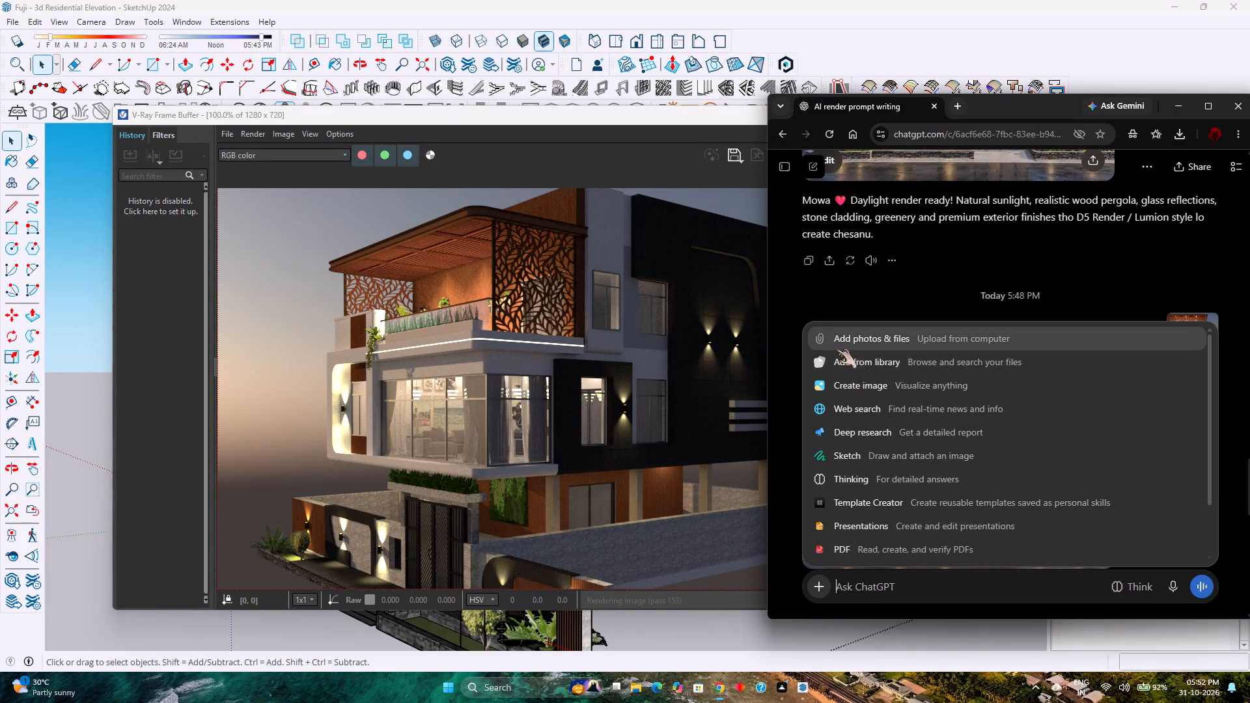
left_click(837, 338)
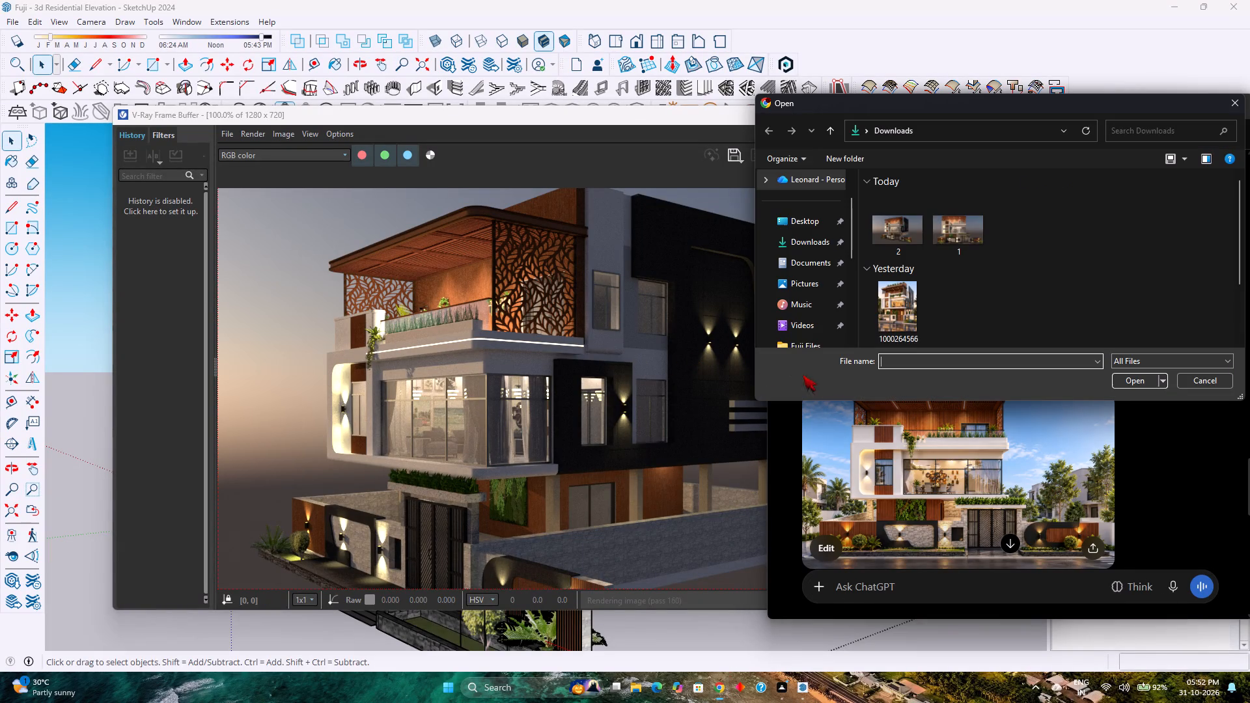
left_click(874, 243)
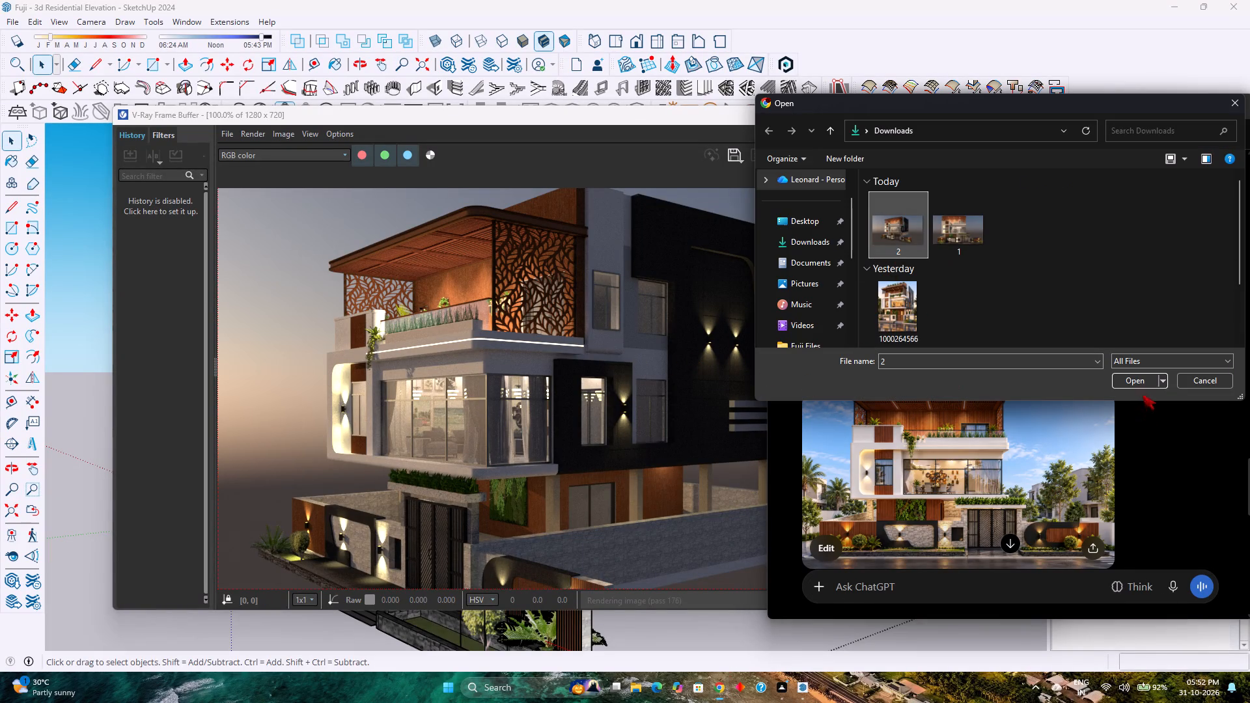
left_click(1132, 374)
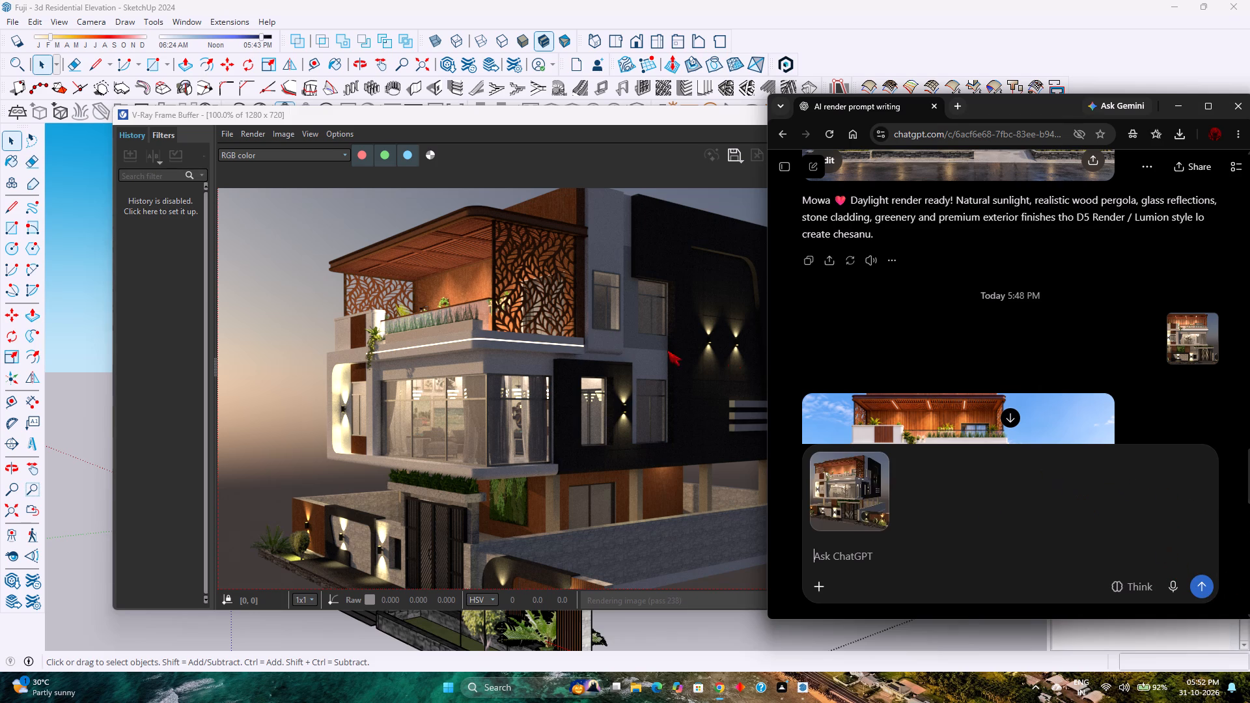
Examine the in-progress corner-view render in the V-Ray Frame Buffer, both close up and as a whole image.
scroll(513, 365, "down", 2)
scroll(513, 365, "up", 2)
scroll(513, 365, "down", 1)
scroll(513, 365, "up", 1)
scroll(513, 365, "down", 1)
scroll(513, 365, "up", 1)
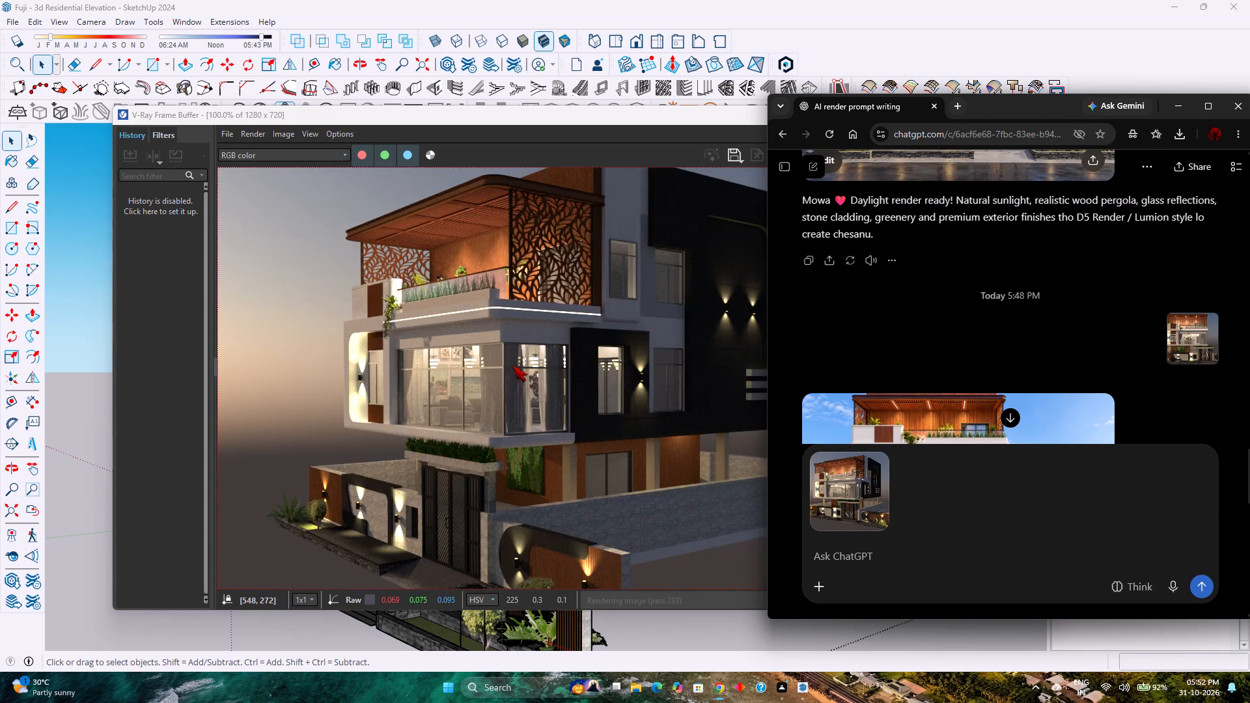
scroll(513, 365, "down", 1)
scroll(513, 365, "up", 1)
scroll(513, 365, "down", 1)
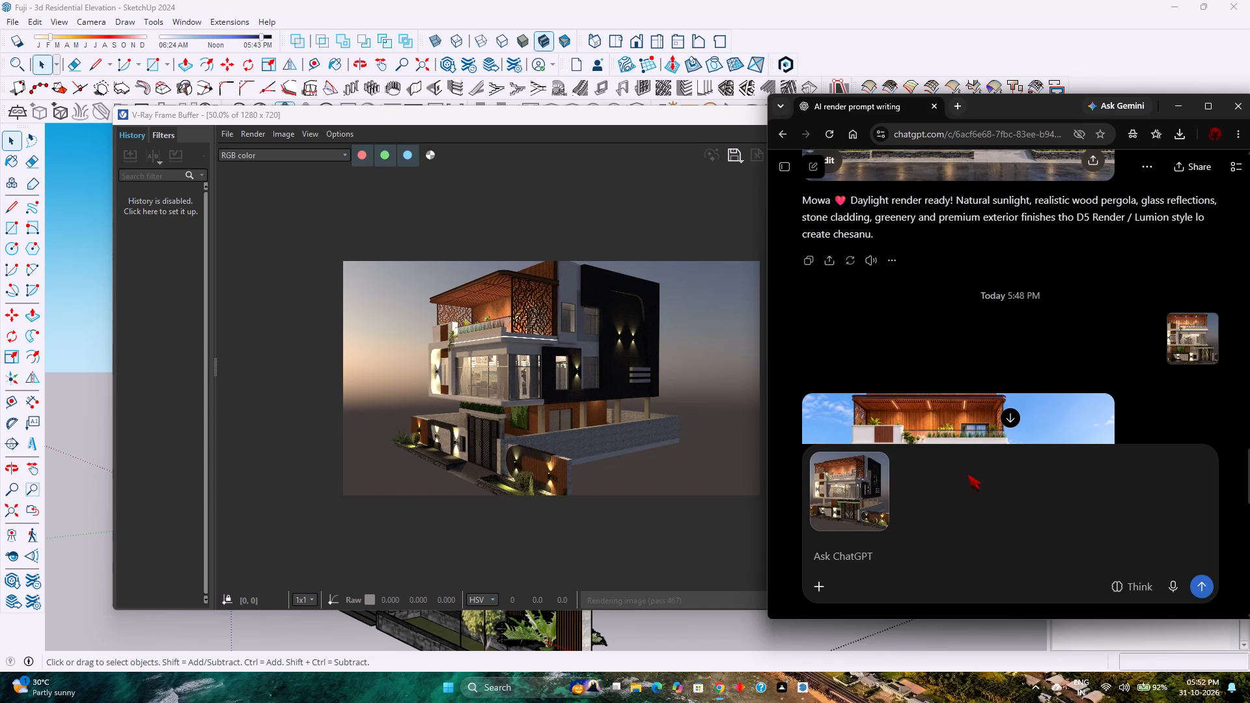
Send the attached render to ChatGPT without any prompt text and minimise the browser to return to the V-Ray Frame Buffer.
left_click(1196, 582)
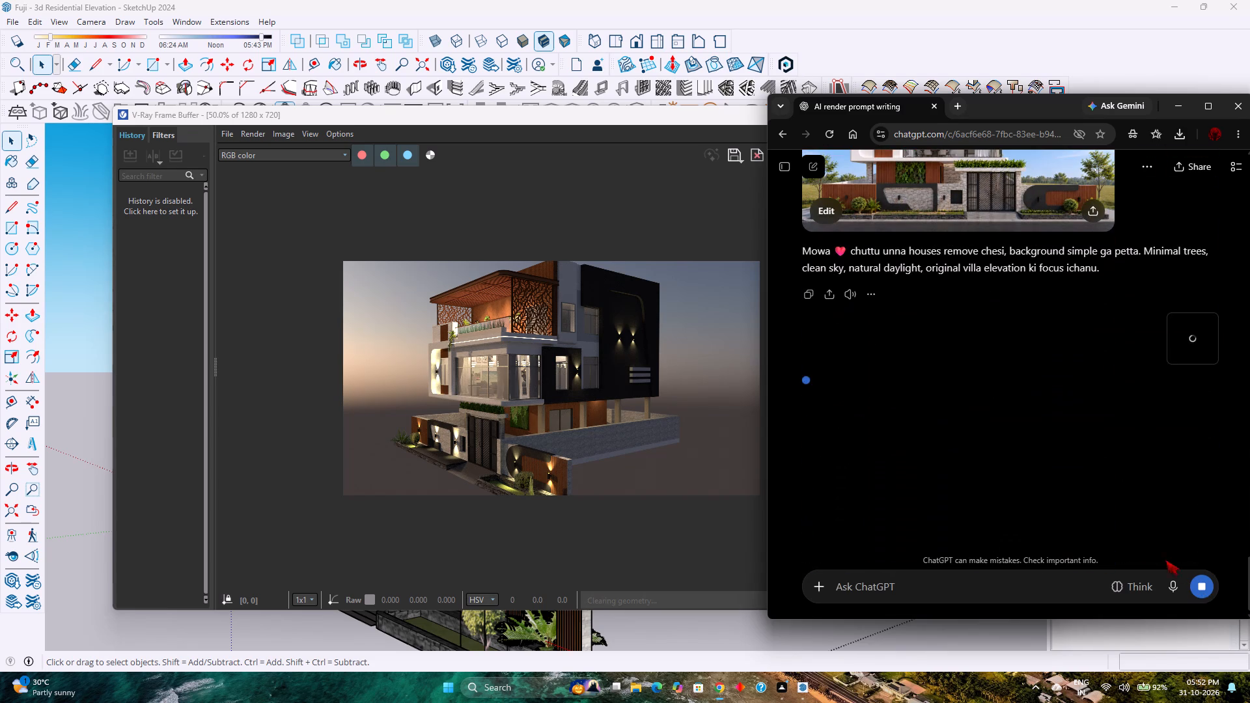
scroll(613, 430, "up", 1)
scroll(613, 430, "down", 1)
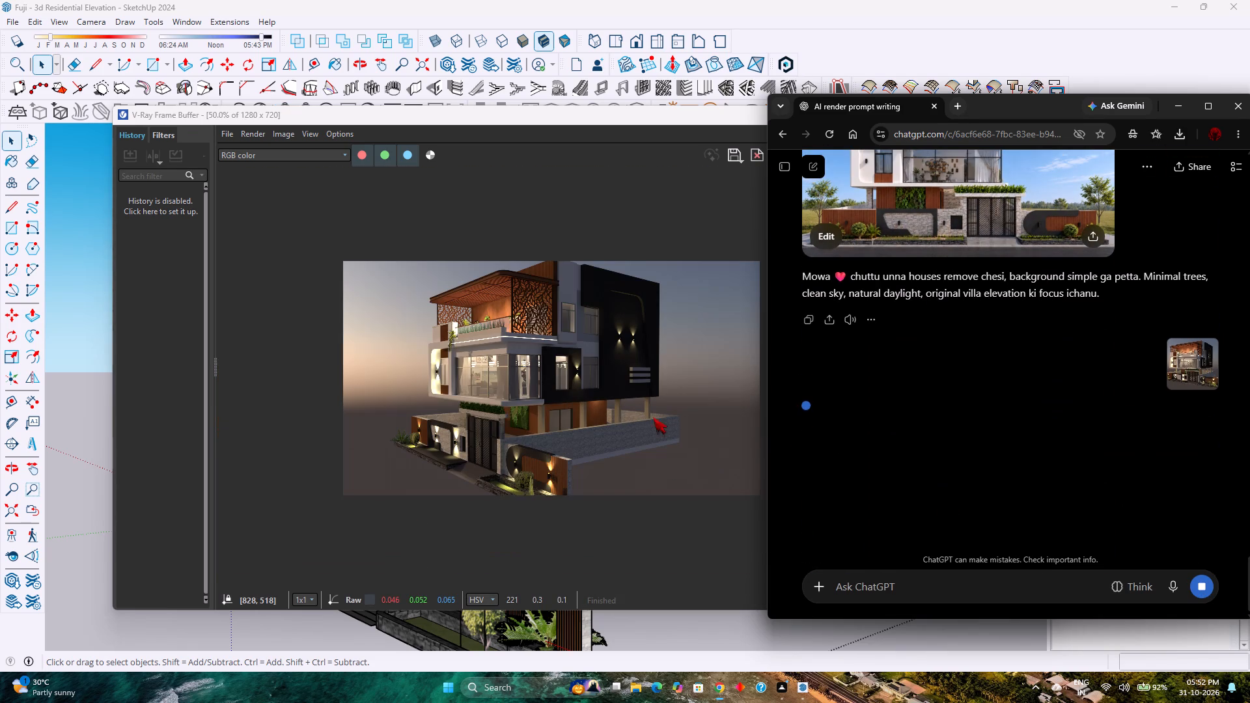
left_click(1176, 115)
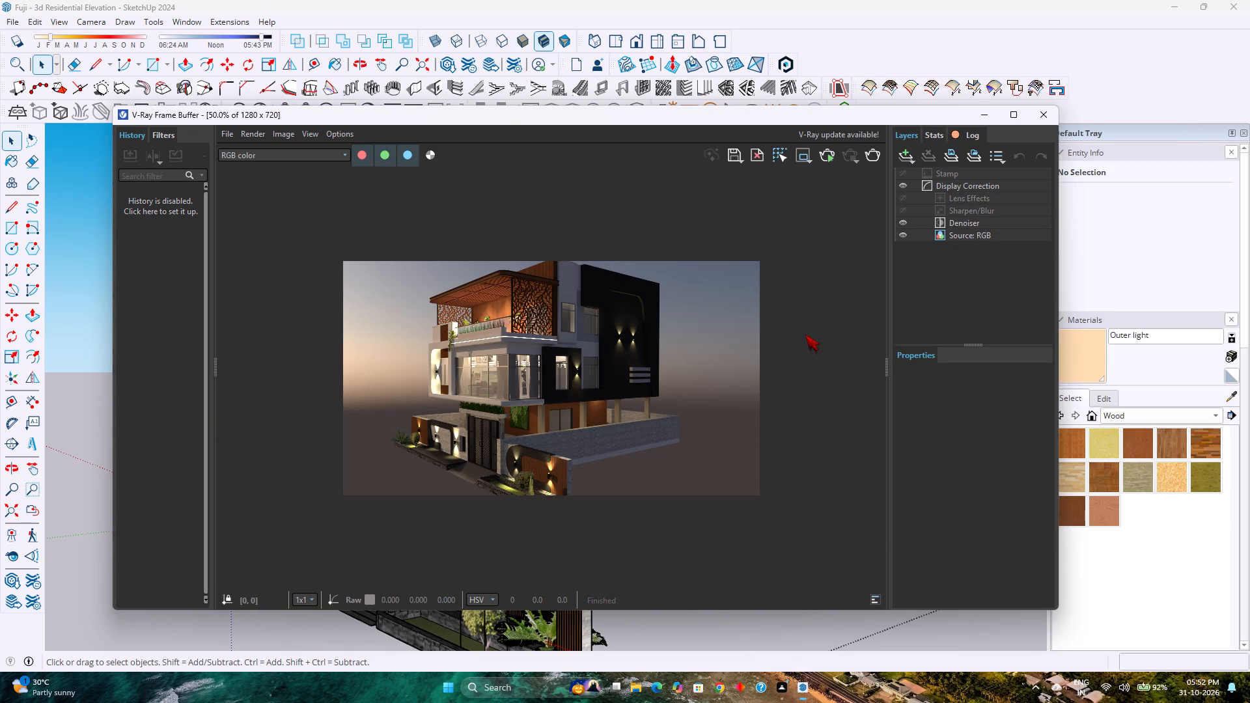
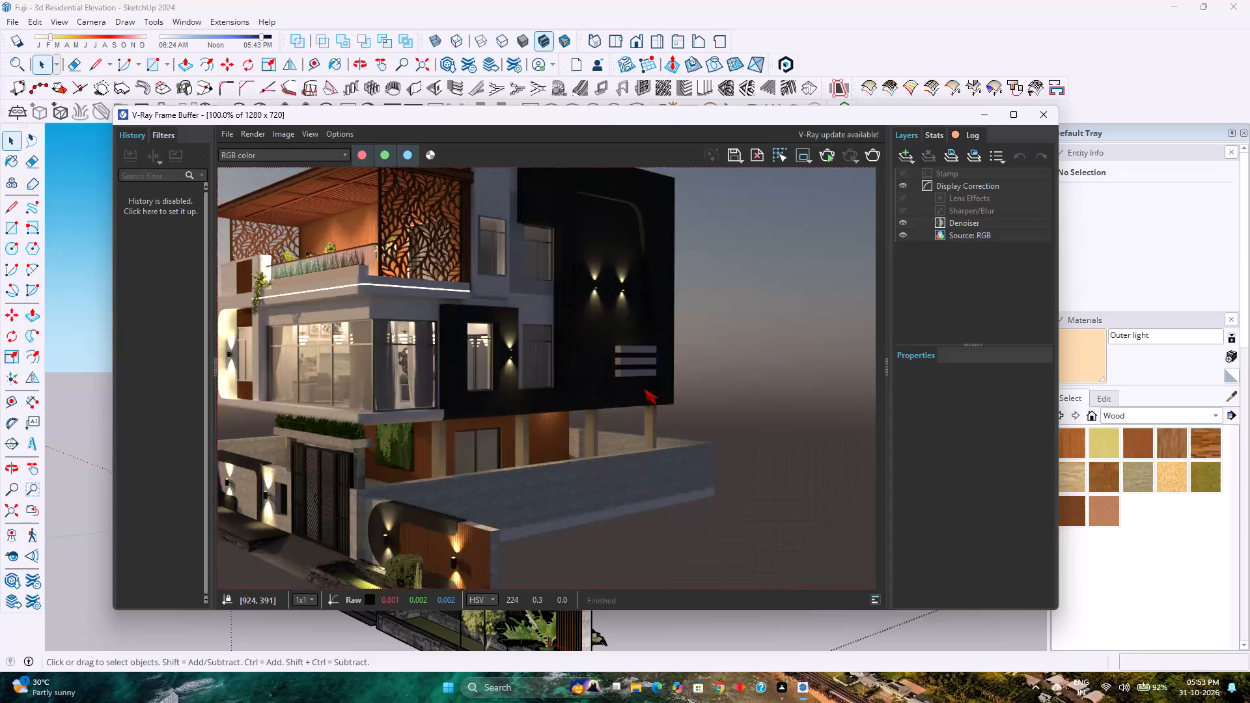
Check the corner-view render close up and as a whole in the V-Ray Frame Buffer, and close the frame buffer.
scroll(644, 389, "up", 2)
scroll(644, 388, "down", 3)
scroll(410, 320, "up", 4)
scroll(410, 320, "down", 3)
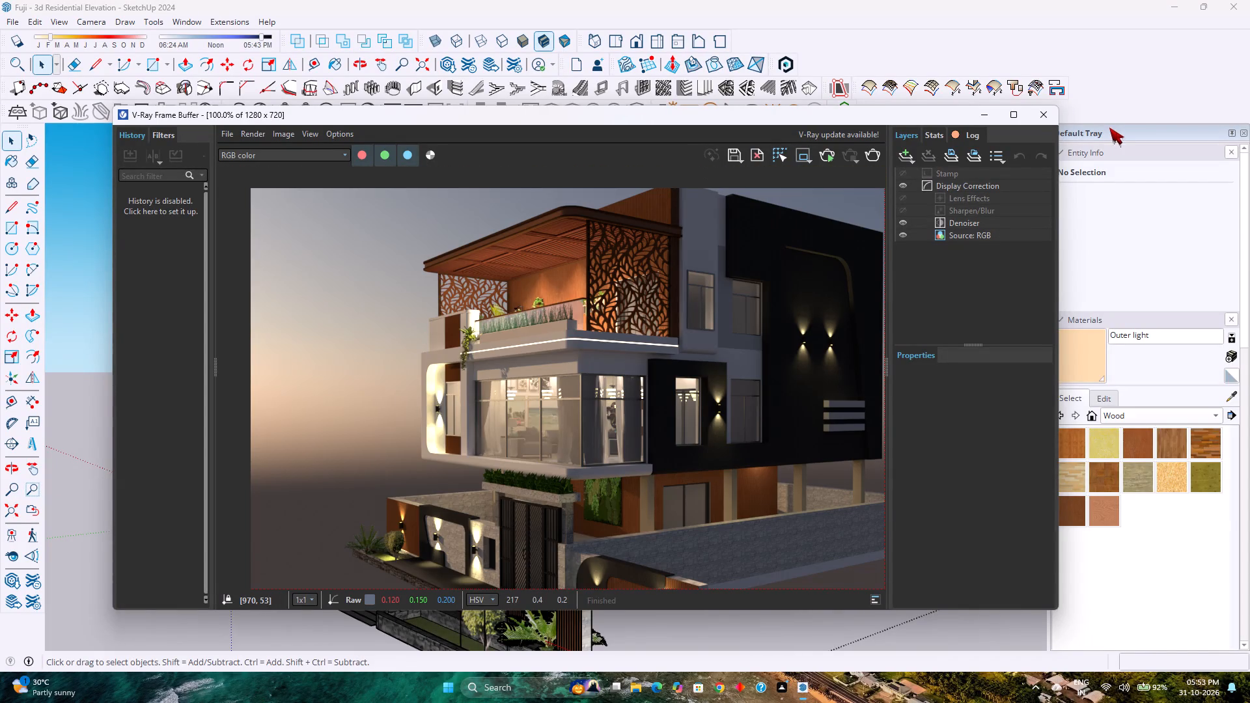
left_click(1043, 114)
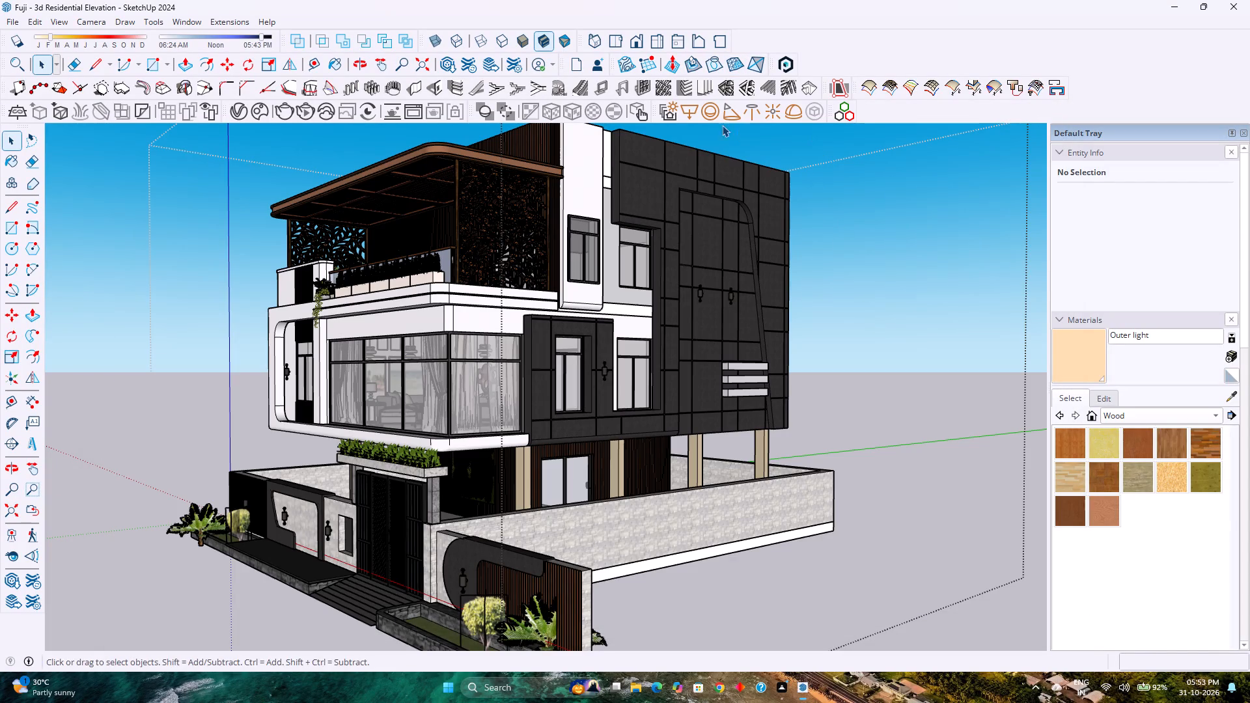
Switch the model to the Iso view and compose a low, near eye-level front view showing the whole house and boundary wall.
left_click(598, 41)
scroll(501, 363, "down", 4)
middle_click_drag(458, 407, 458, 404)
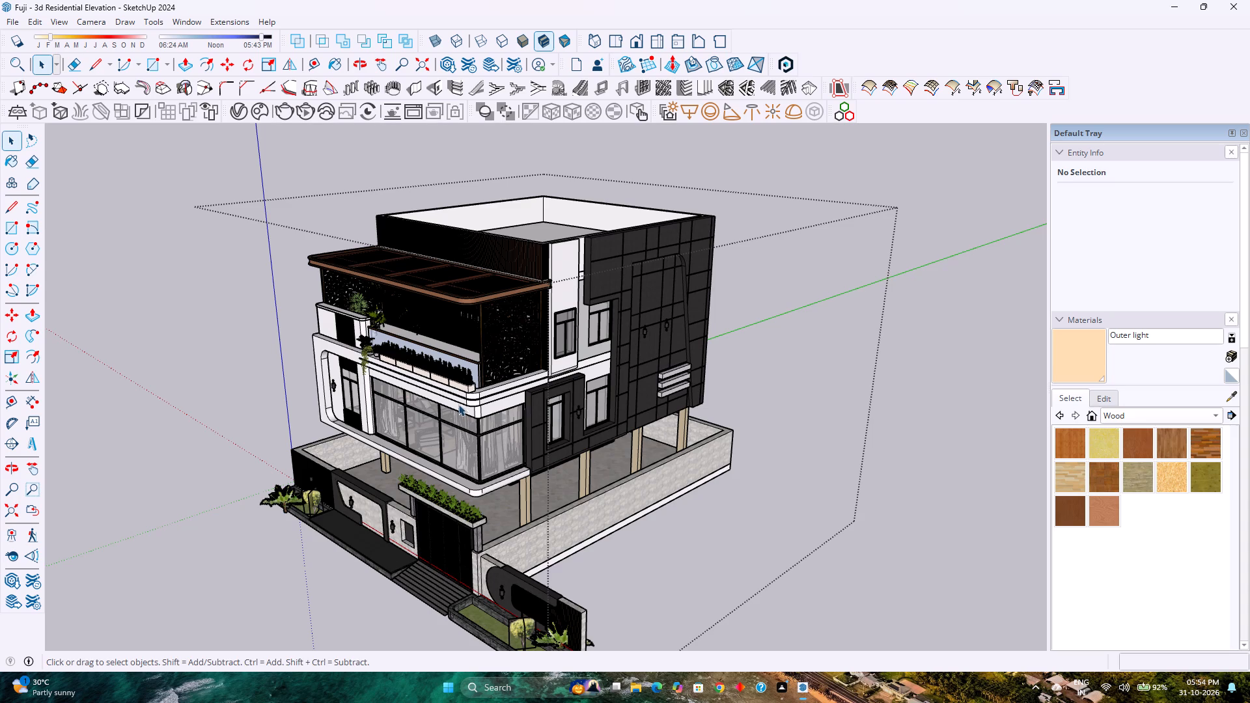
middle_click_drag(458, 404, 465, 385)
middle_click_drag(480, 340, 492, 292)
middle_click_drag(492, 292, 492, 286)
scroll(497, 290, "down", 3)
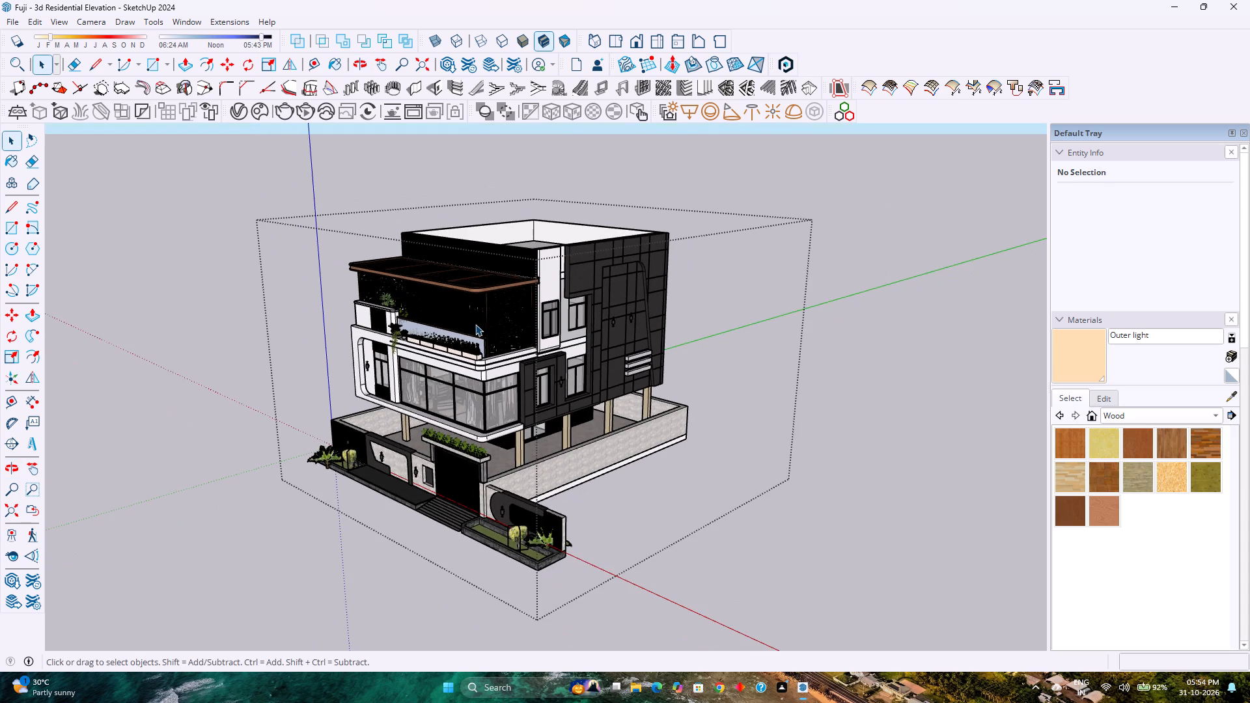
middle_click_drag(475, 324, 544, 281)
middle_click(544, 281)
middle_click(544, 281)
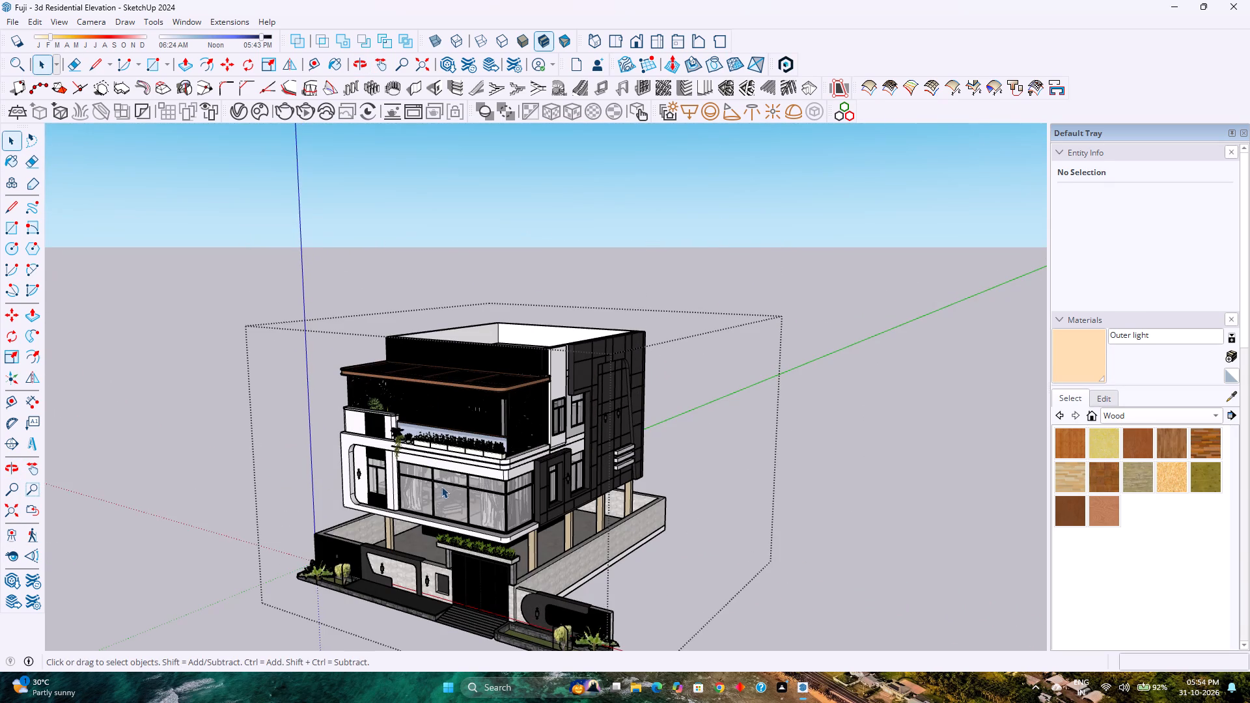
scroll(442, 488, "down", 1)
scroll(440, 572, "down", 3)
middle_click_drag(440, 572, 469, 452)
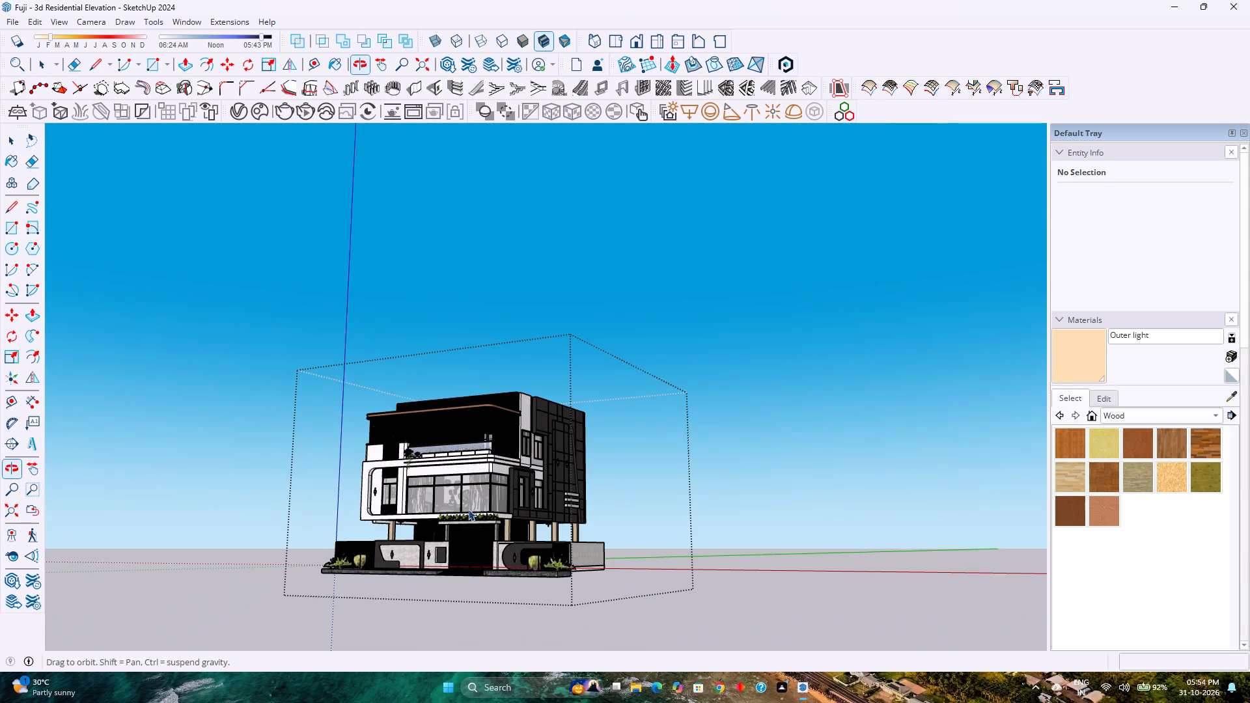
scroll(468, 514, "up", 8)
scroll(469, 490, "down", 4)
scroll(469, 489, "up", 3)
scroll(469, 489, "down", 4)
scroll(467, 488, "up", 7)
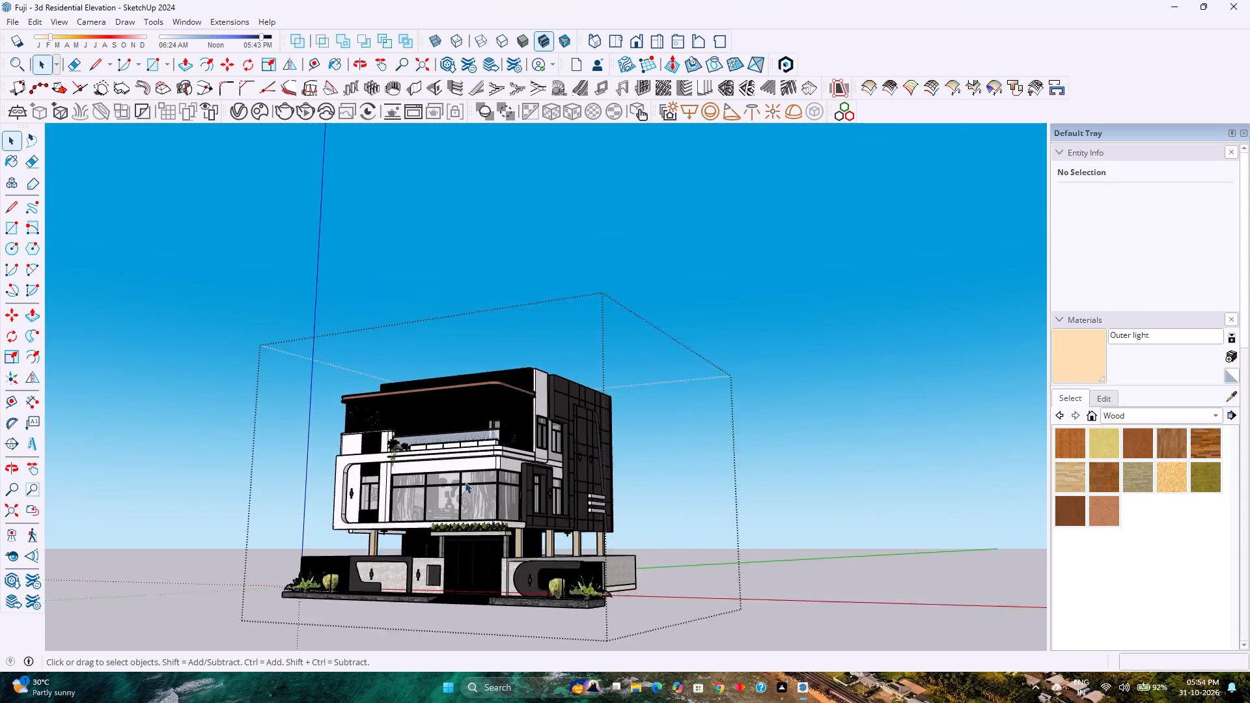
scroll(465, 482, "up", 1)
scroll(465, 480, "down", 2)
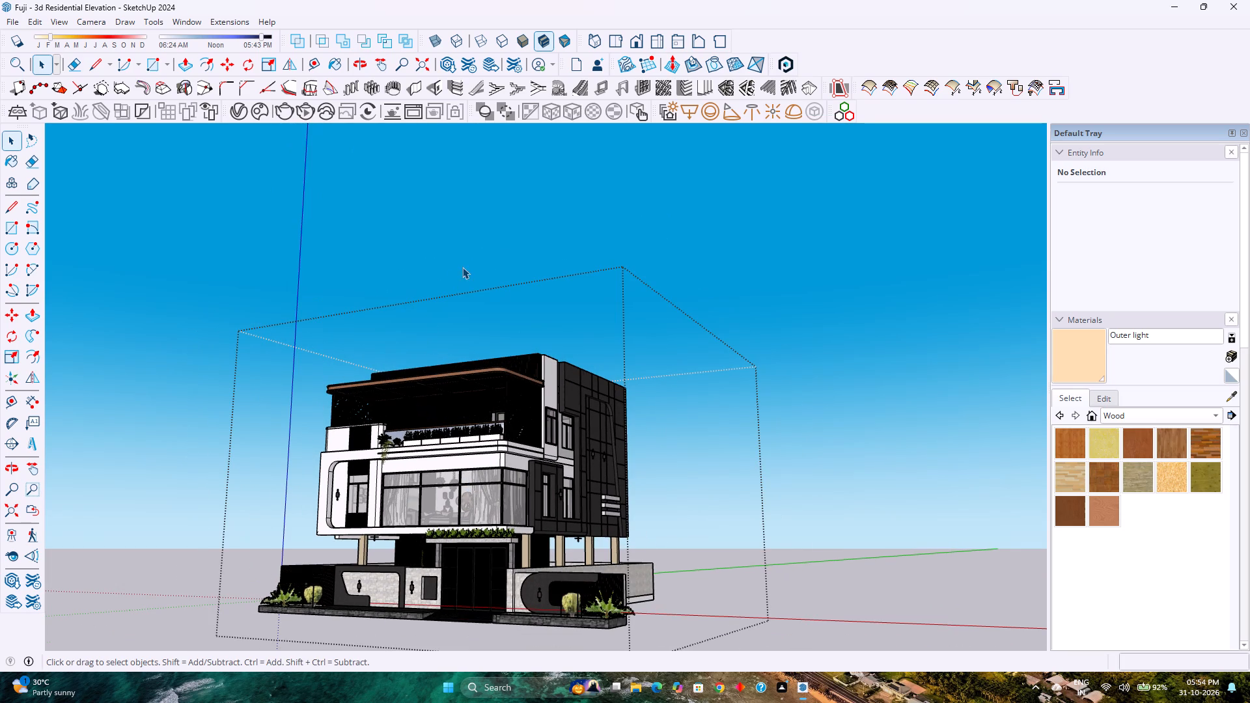
middle_click(460, 399, "ctrl")
middle_click_drag(460, 399, 467, 318, "ctrl")
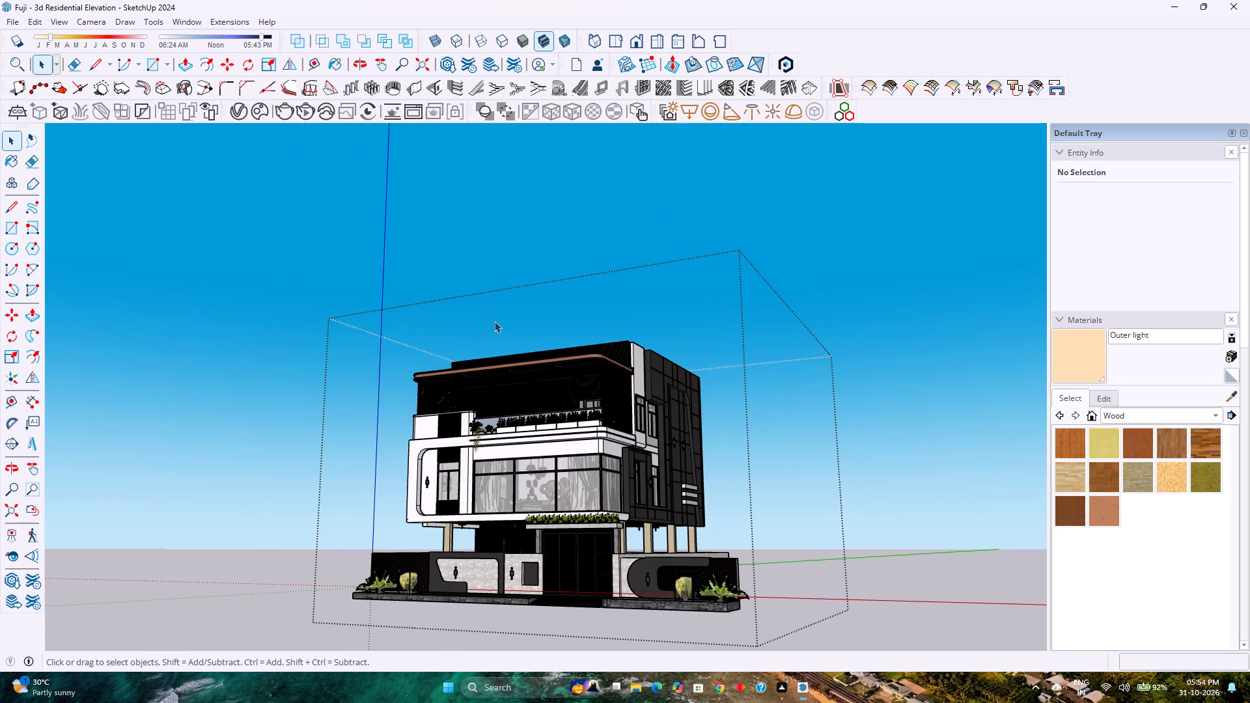
scroll(495, 321, "down", 3)
scroll(574, 450, "up", 2)
scroll(613, 528, "up", 9)
scroll(598, 492, "down", 4)
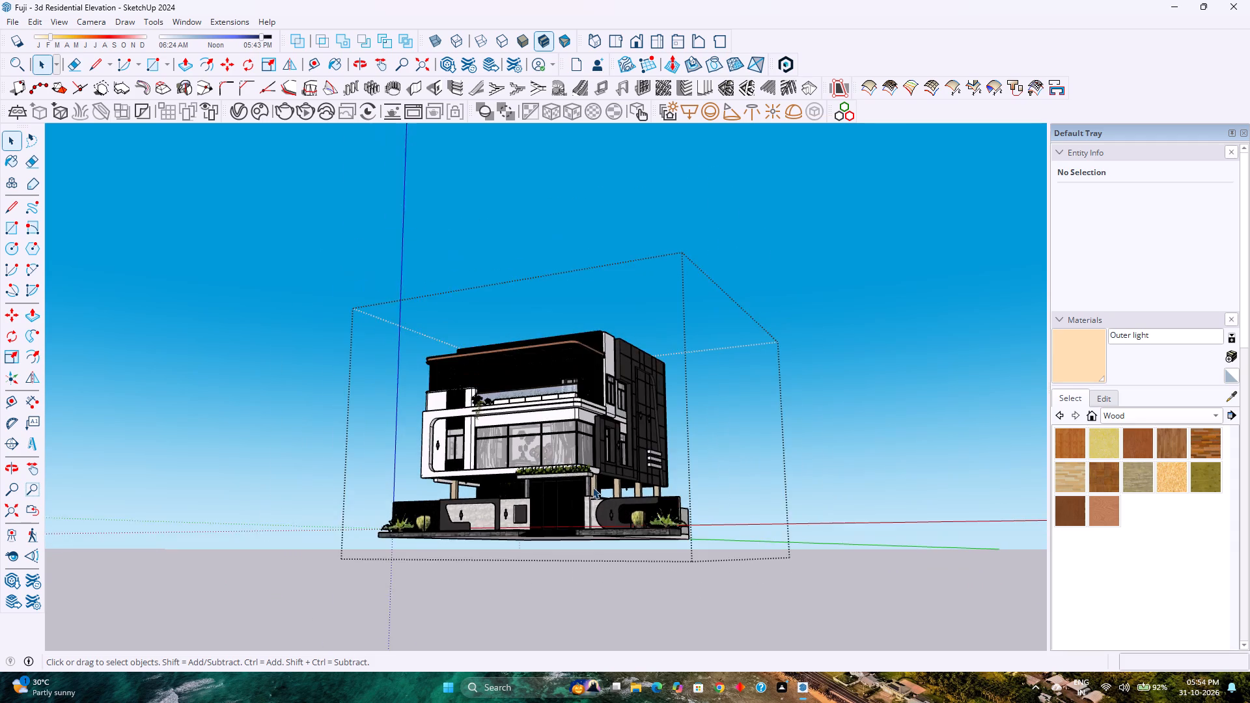
scroll(592, 487, "up", 1)
scroll(592, 484, "down", 3)
scroll(592, 484, "up", 8)
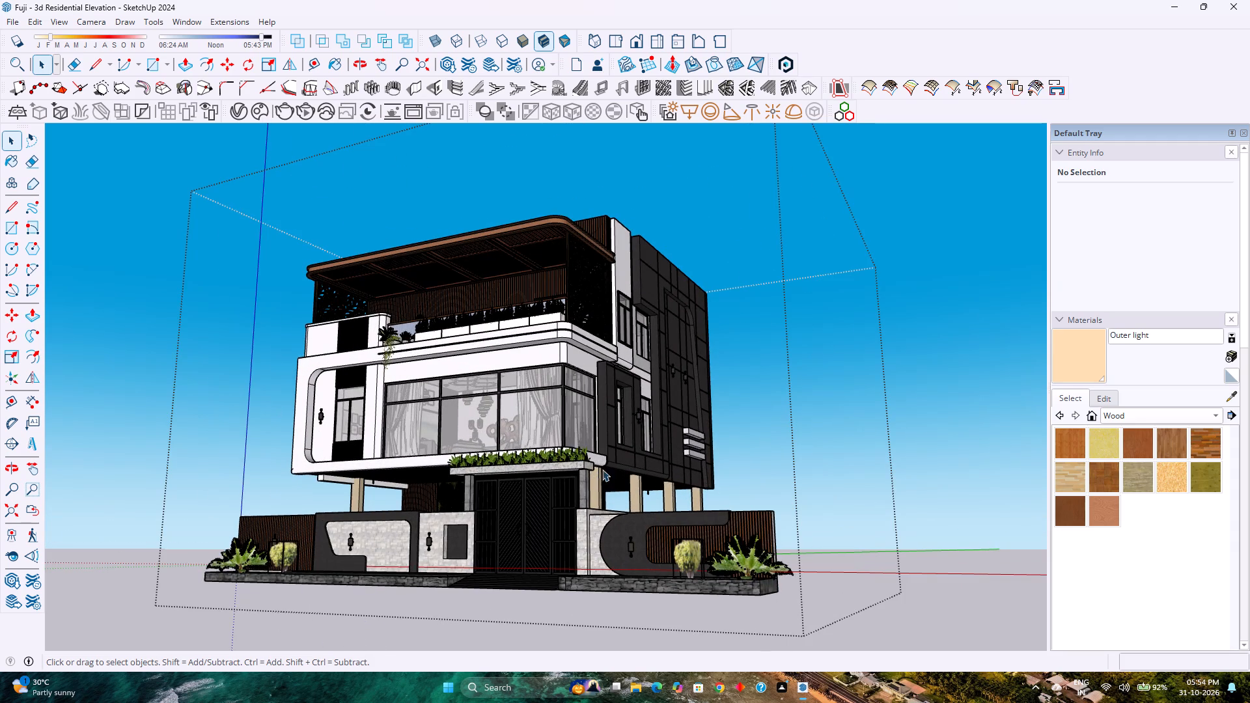
Reframe the house from a slightly raised, more frontal angle filling the view, and start a non-interactive V-Ray render.
middle_click_drag(603, 462, 604, 469, "shift")
middle_click_drag(604, 469, 591, 403, "shift")
middle_click_drag(596, 393, 629, 474)
scroll(585, 419, "up", 2)
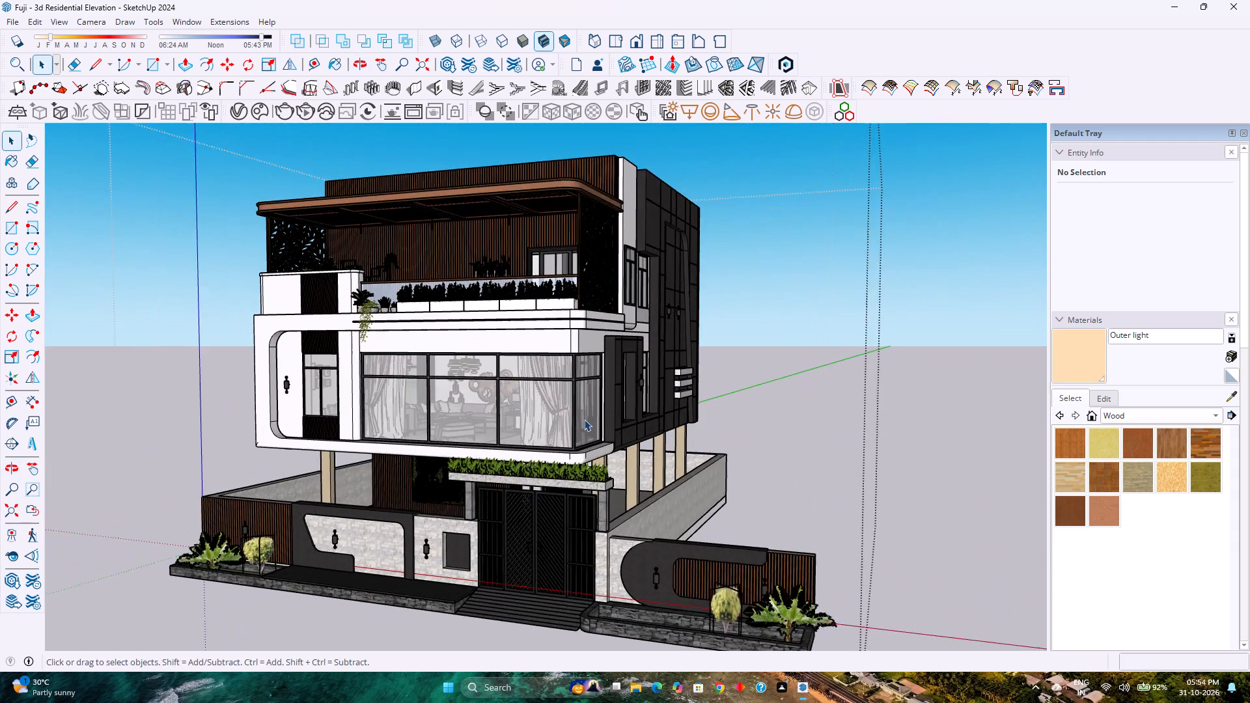
middle_click_drag(584, 415, 589, 393, "shift")
middle_click_drag(590, 392, 633, 420, "shift")
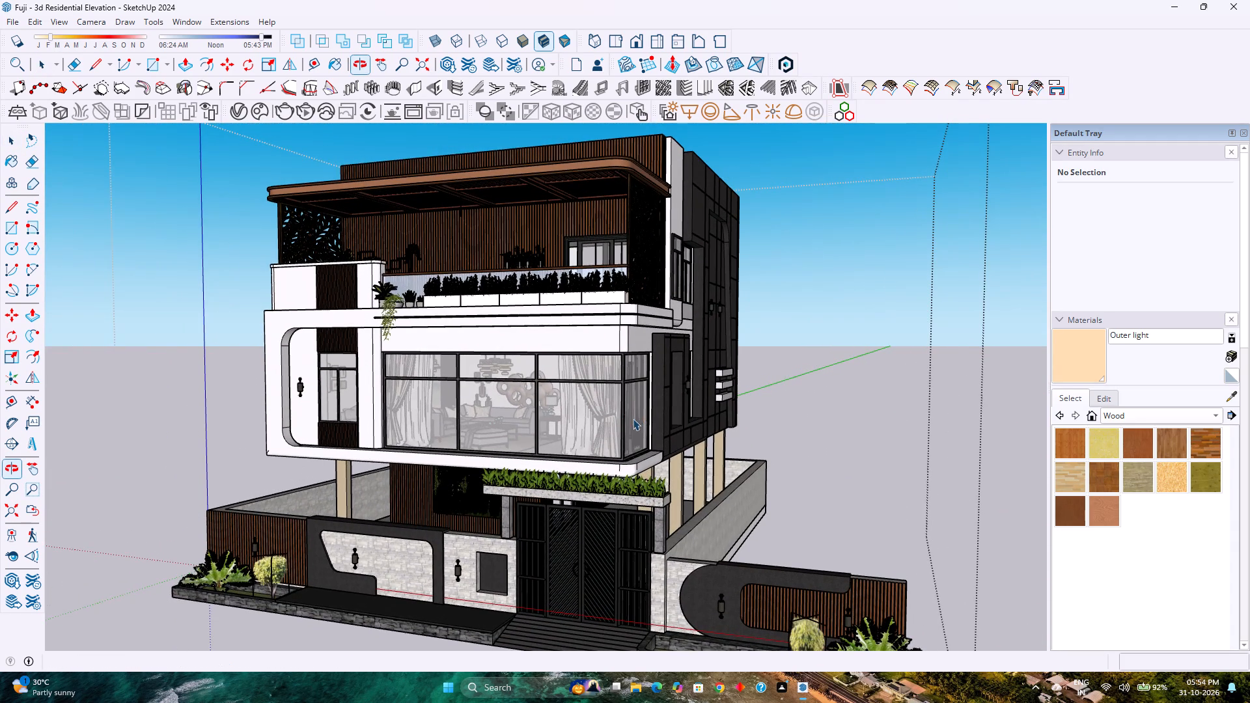
scroll(633, 419, "down", 1)
scroll(633, 419, "up", 1)
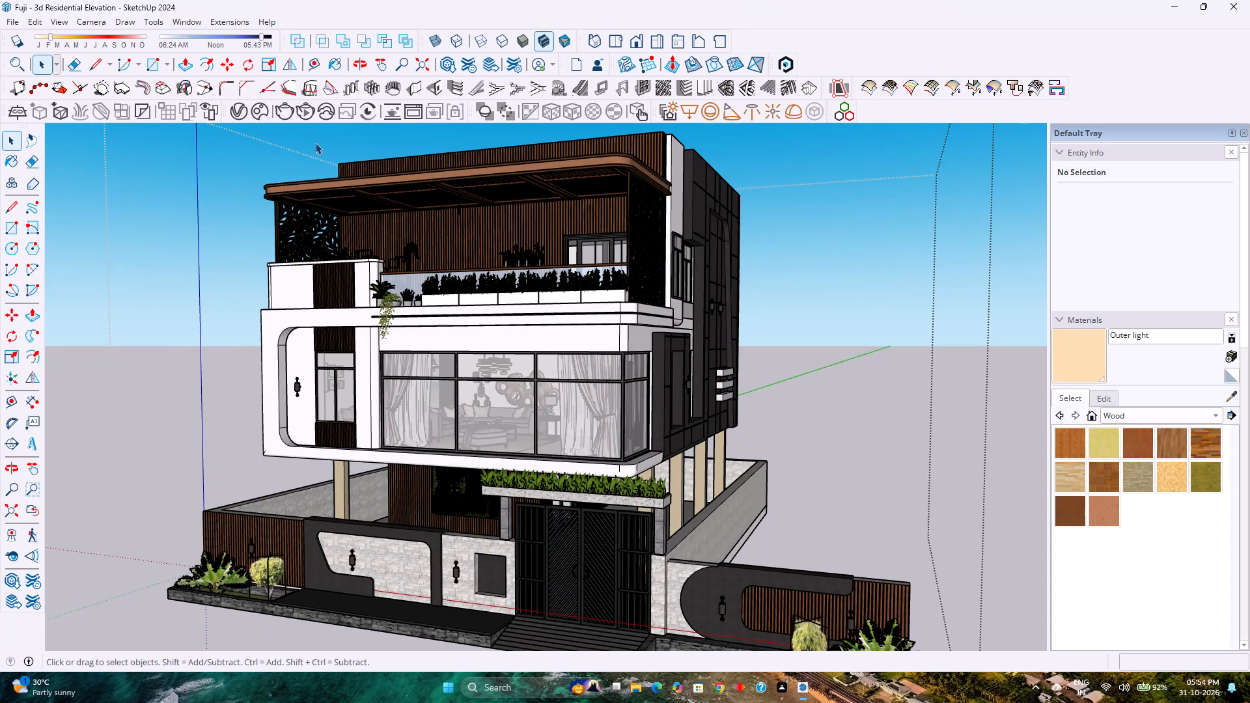
left_click(290, 104)
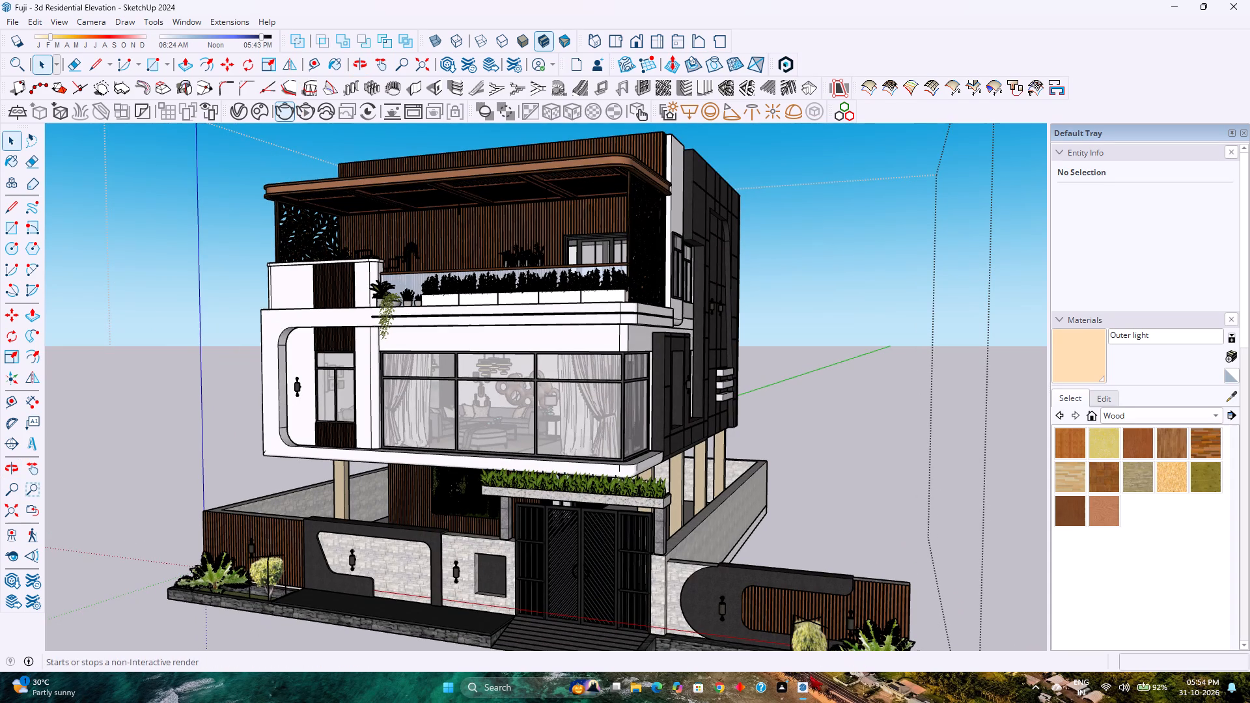
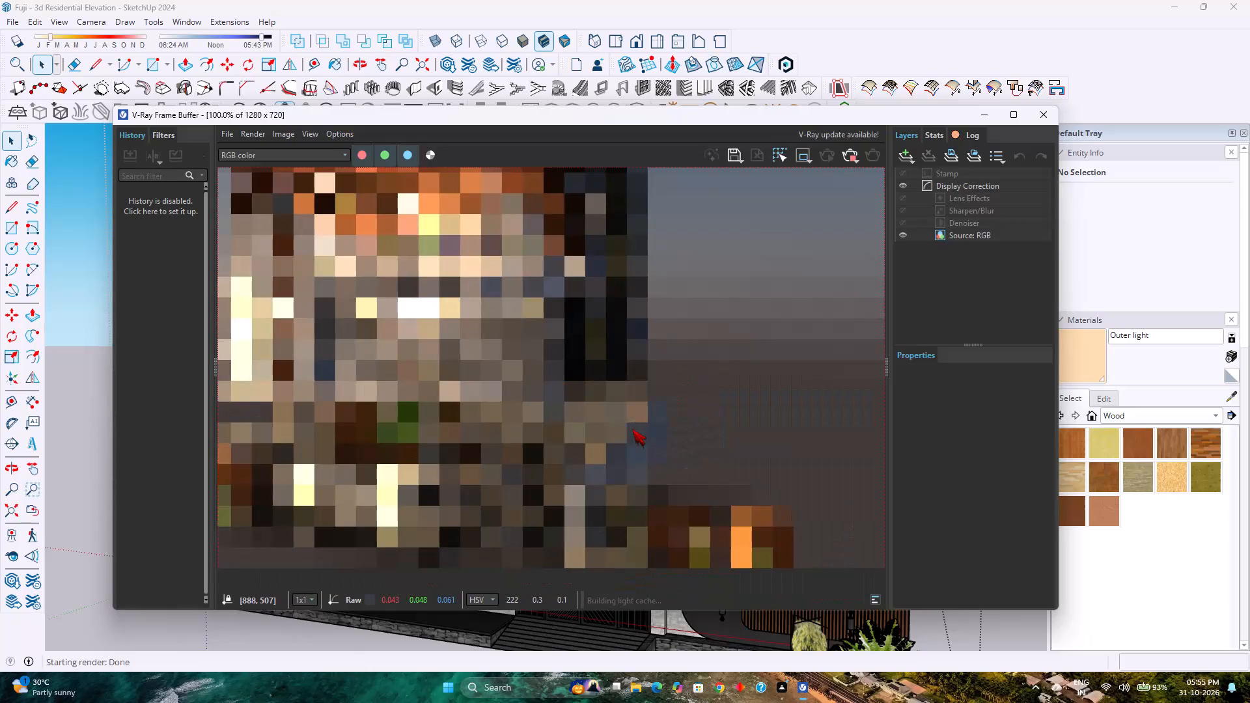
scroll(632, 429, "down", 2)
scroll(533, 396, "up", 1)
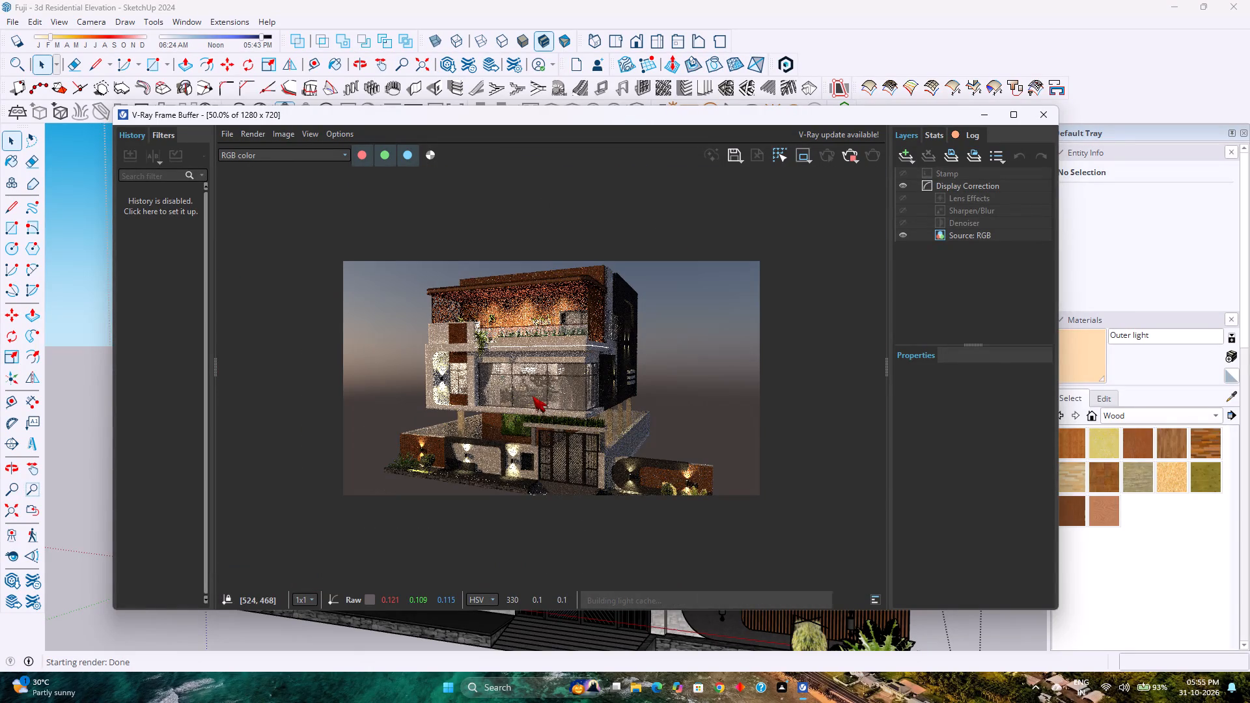
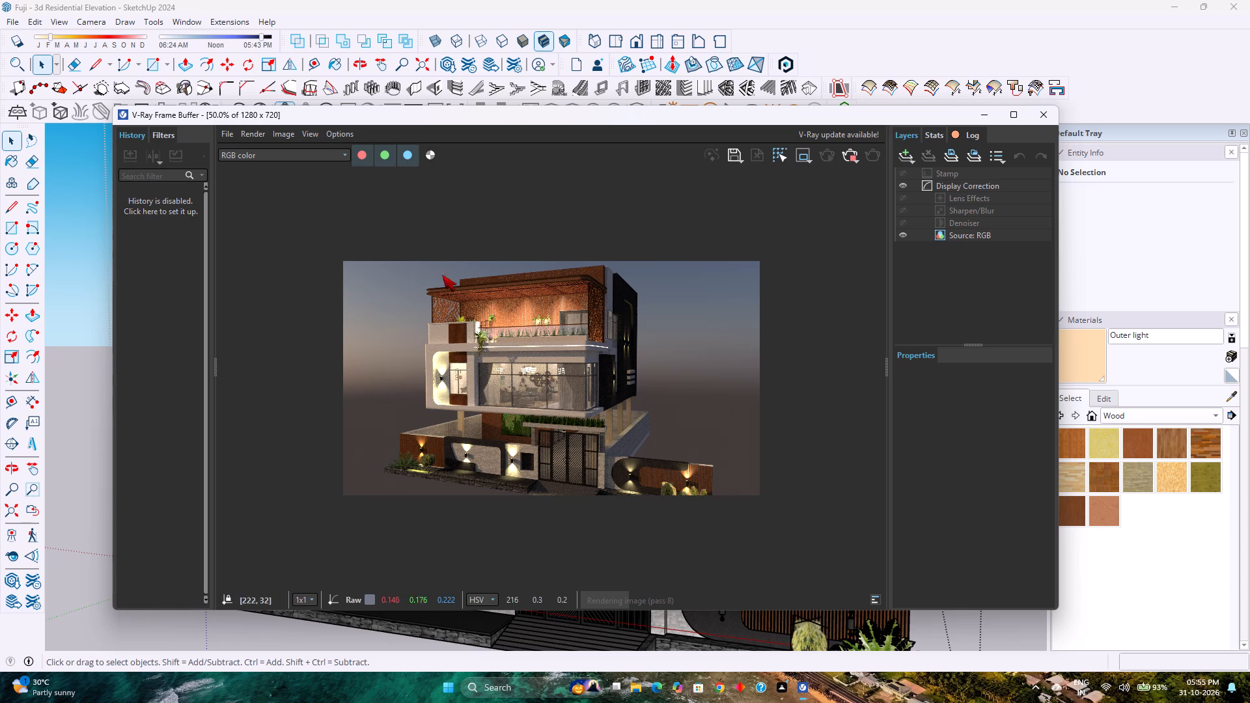
Examine the whole house elevation and its exterior lighting in the V-Ray render in progress.
scroll(619, 413, "down", 1)
scroll(615, 411, "up", 2)
scroll(611, 407, "down", 1)
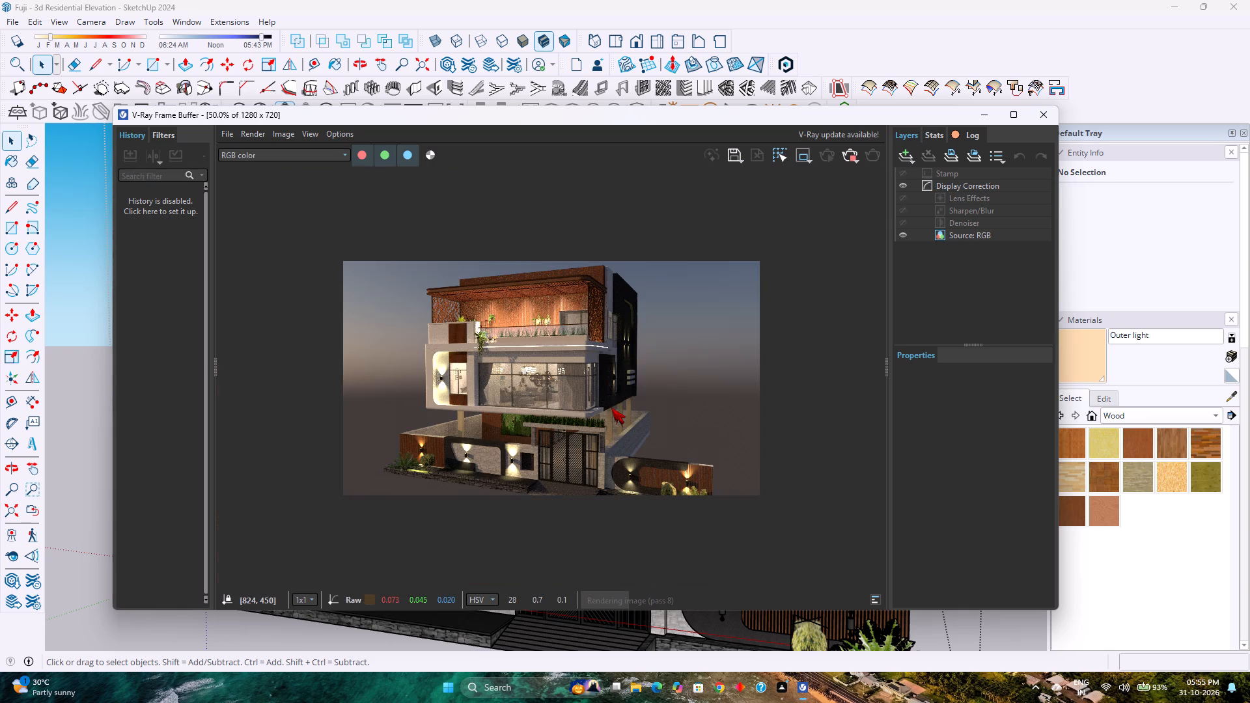
scroll(424, 361, "up", 1)
scroll(424, 361, "down", 1)
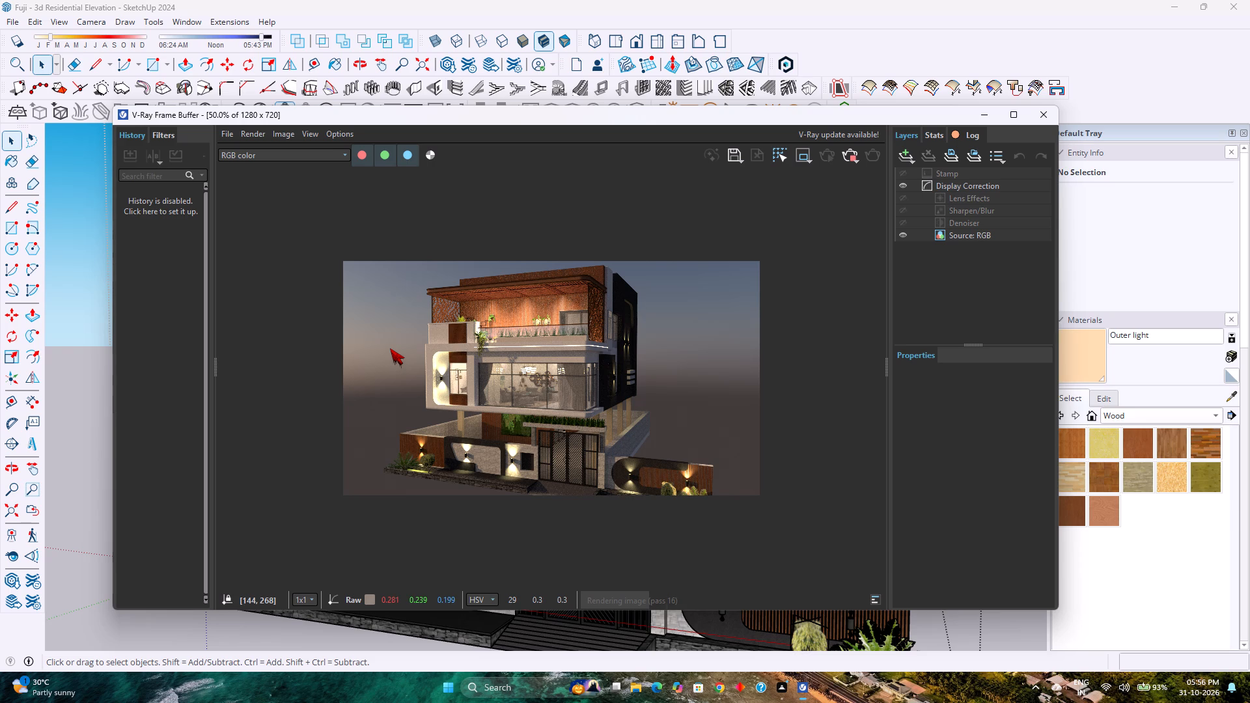
scroll(484, 434, "up", 2)
scroll(484, 434, "down", 1)
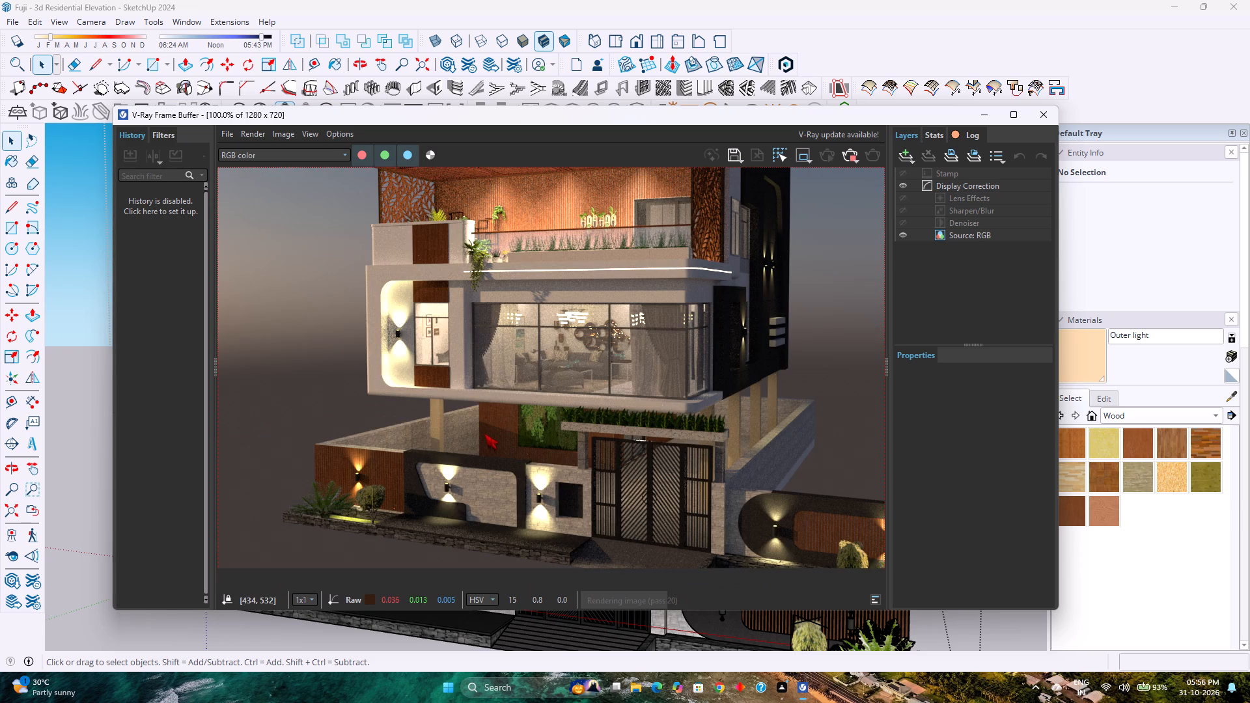
scroll(577, 401, "down", 1)
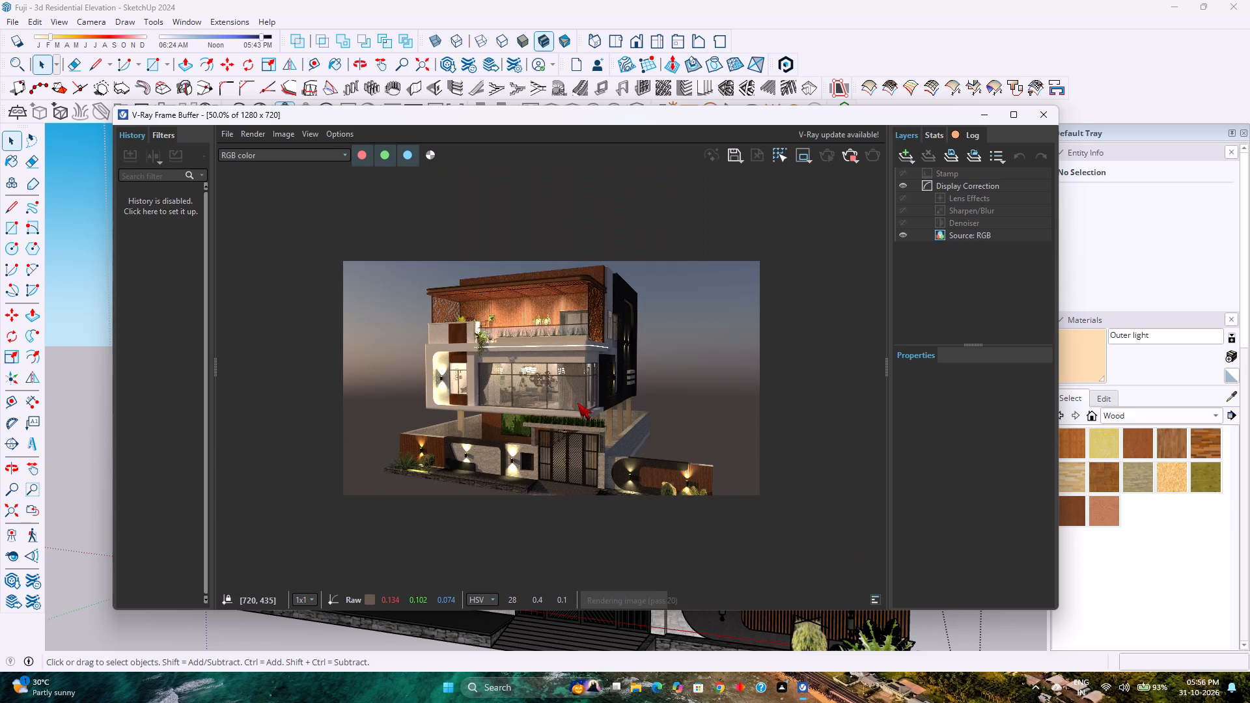
scroll(577, 403, "up", 1)
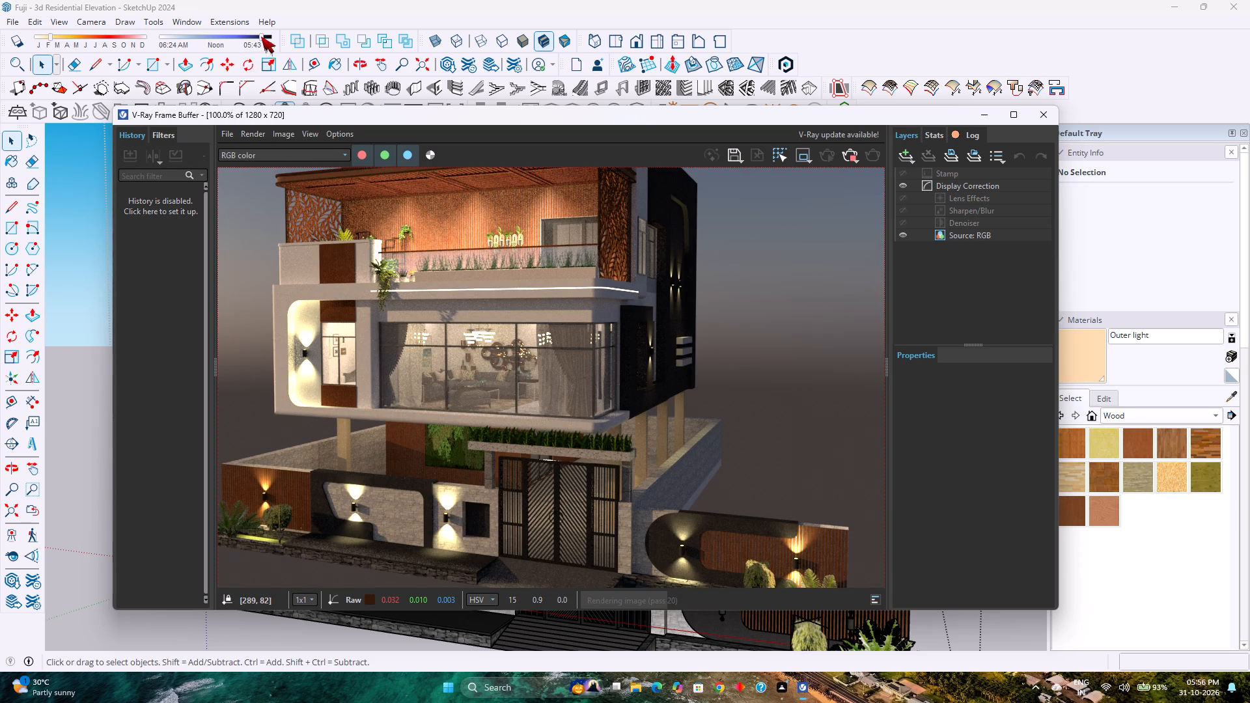
Set the model's sun to the end of the day, near sunset, with the date at about September.
left_click_drag(261, 36, 268, 36)
scroll(431, 392, "down", 2)
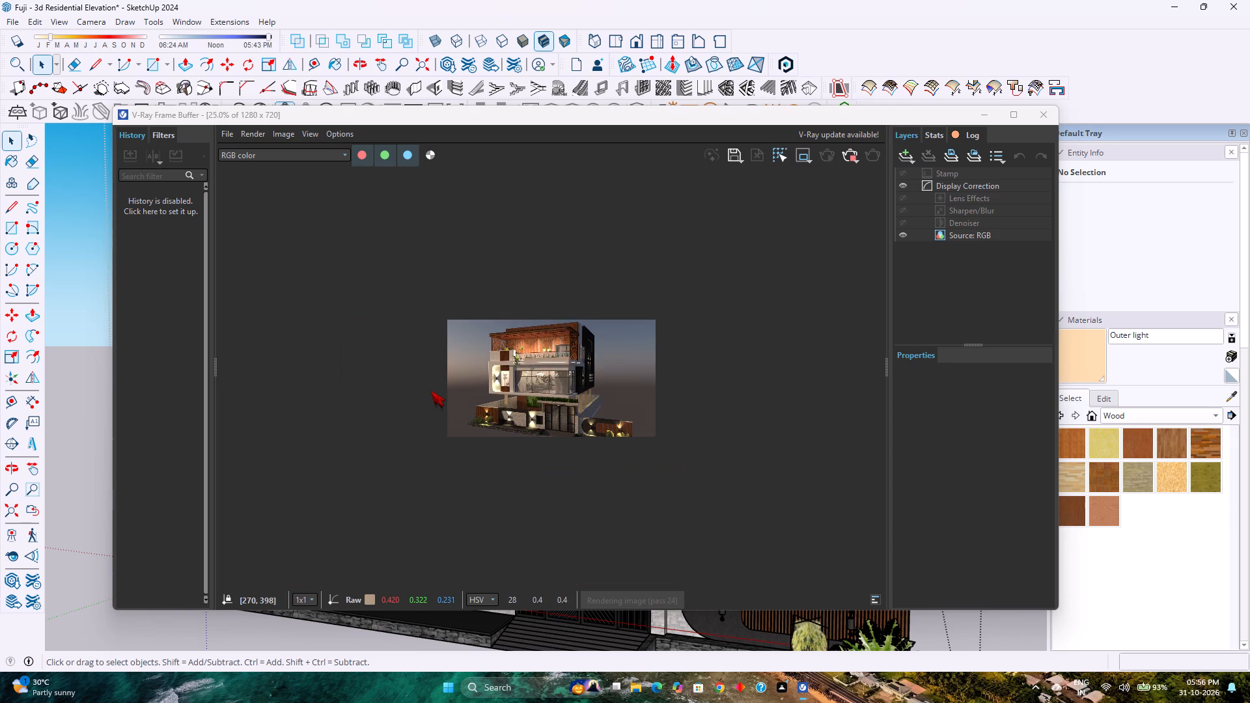
scroll(533, 441, "up", 2)
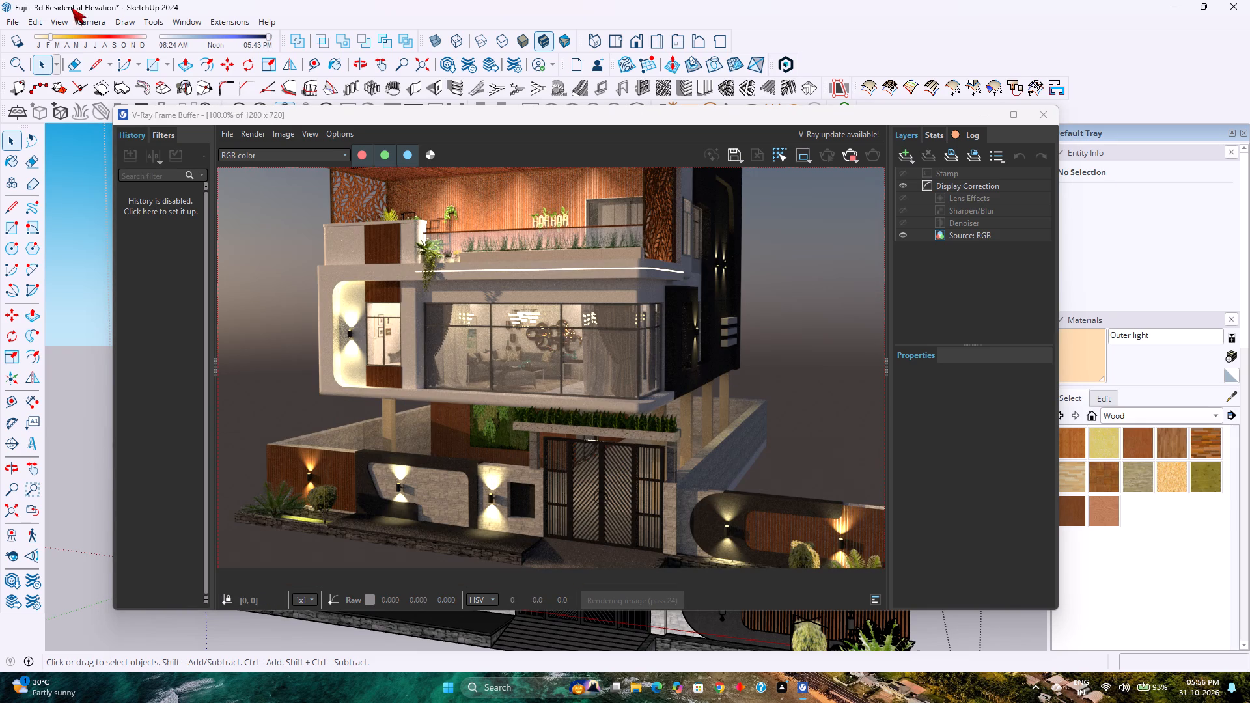
left_click_drag(48, 36, 124, 38)
left_click_drag(124, 38, 111, 34)
Inspect the progressing render of the house, comparing the full view with the façade, balcony, boundary wall and gate up close.
scroll(359, 342, "down", 2)
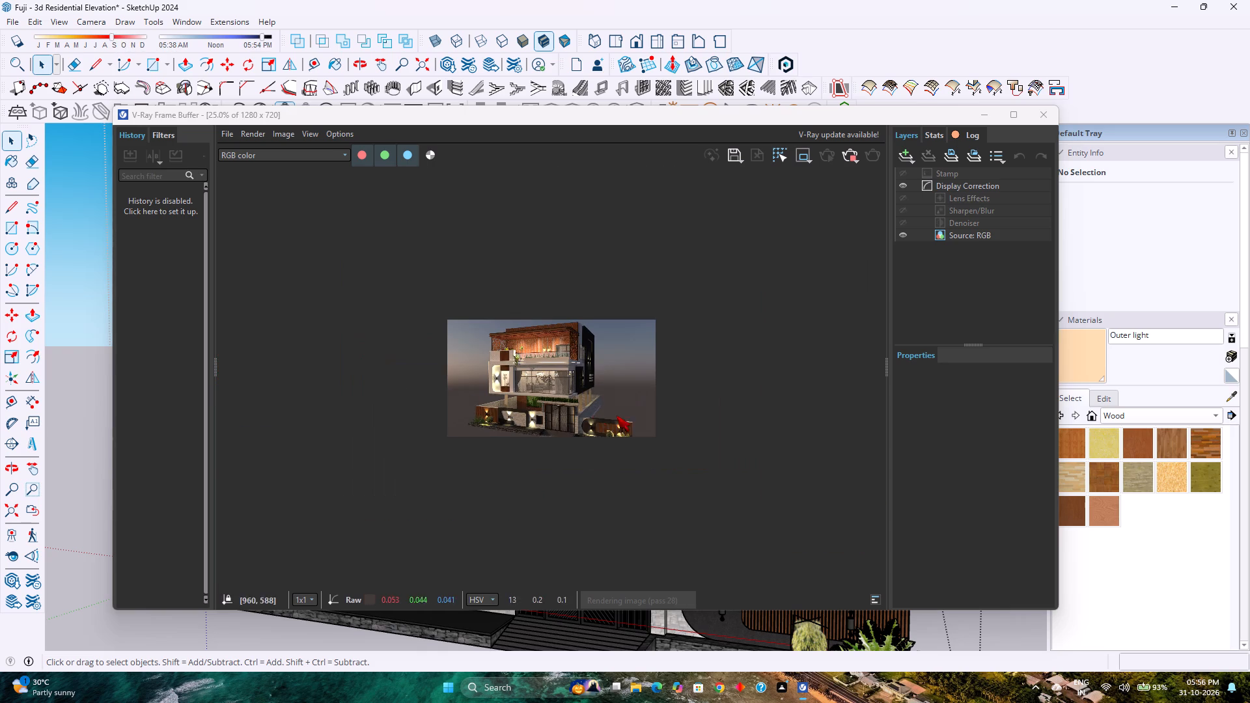
scroll(617, 415, "up", 2)
scroll(623, 392, "down", 1)
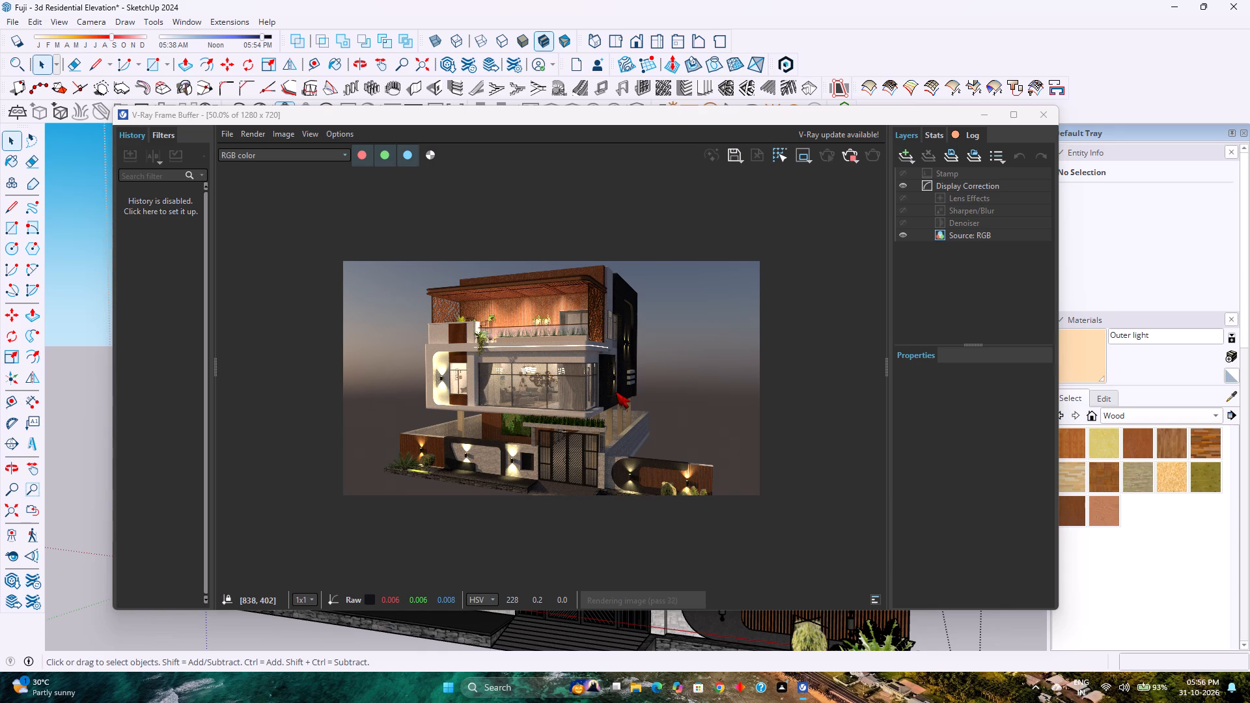
scroll(628, 421, "down", 1)
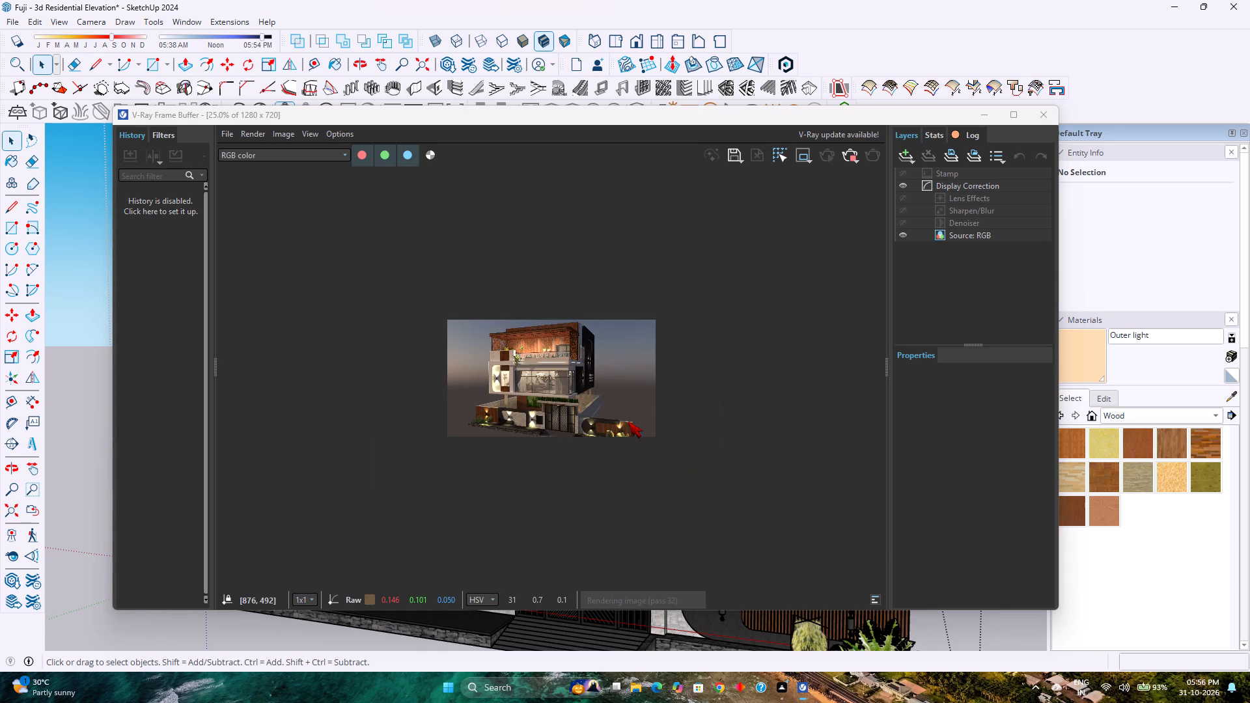
scroll(628, 421, "up", 2)
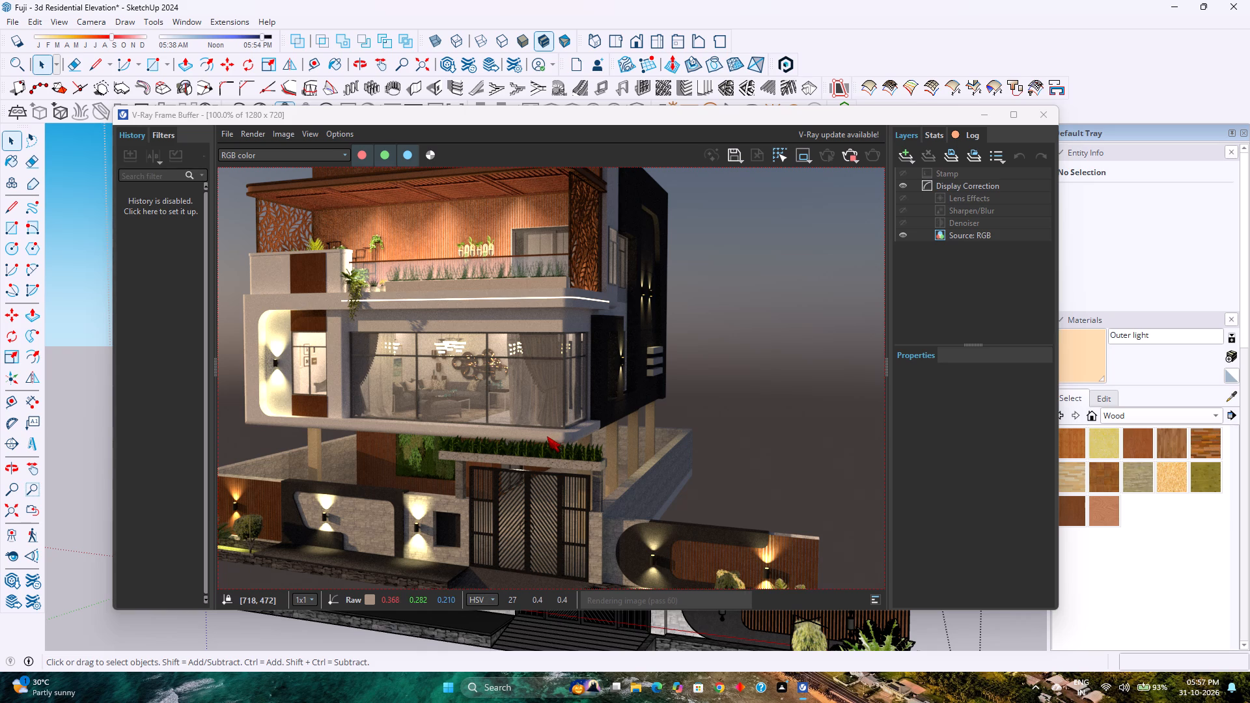
scroll(558, 415, "down", 1)
scroll(558, 415, "up", 1)
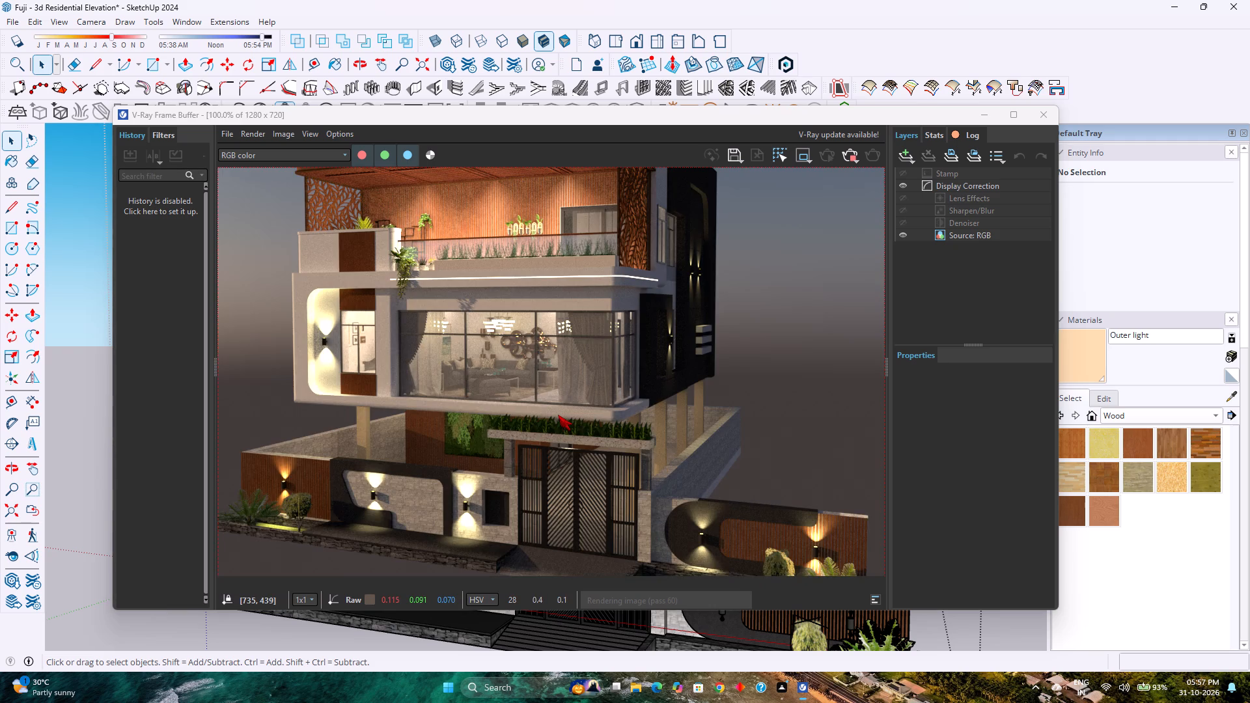
scroll(558, 415, "down", 1)
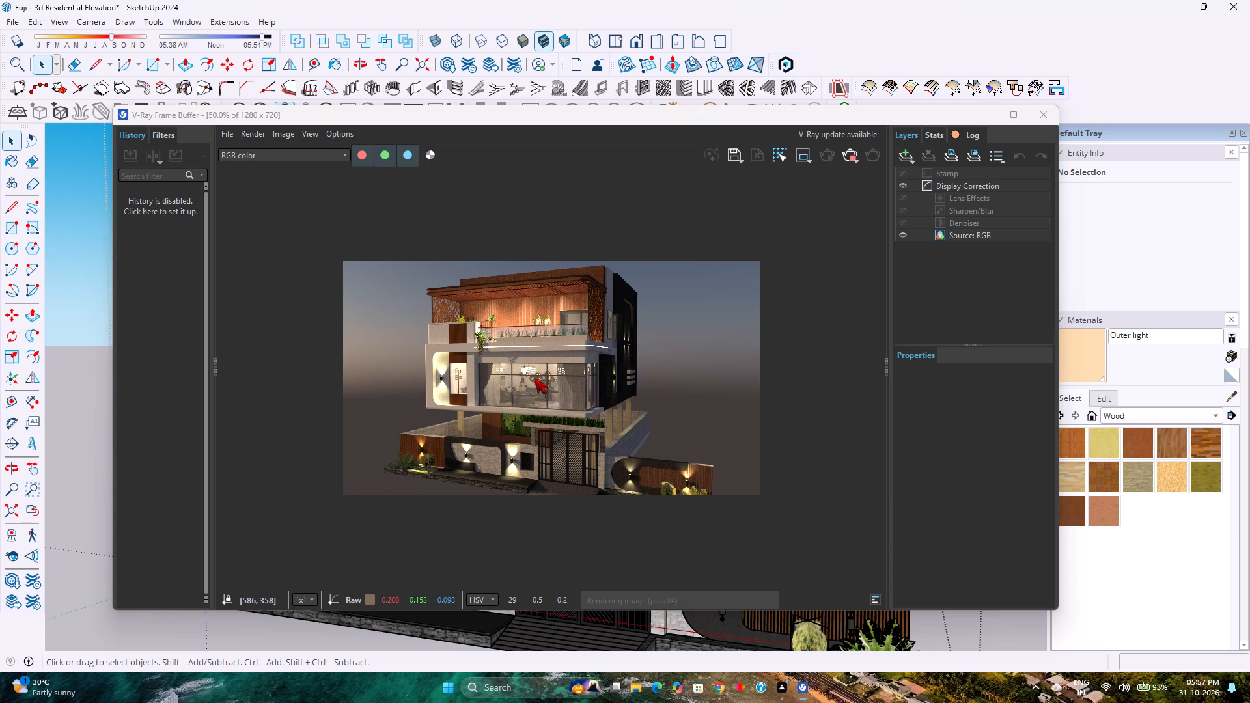
scroll(533, 378, "down", 2)
scroll(533, 378, "up", 3)
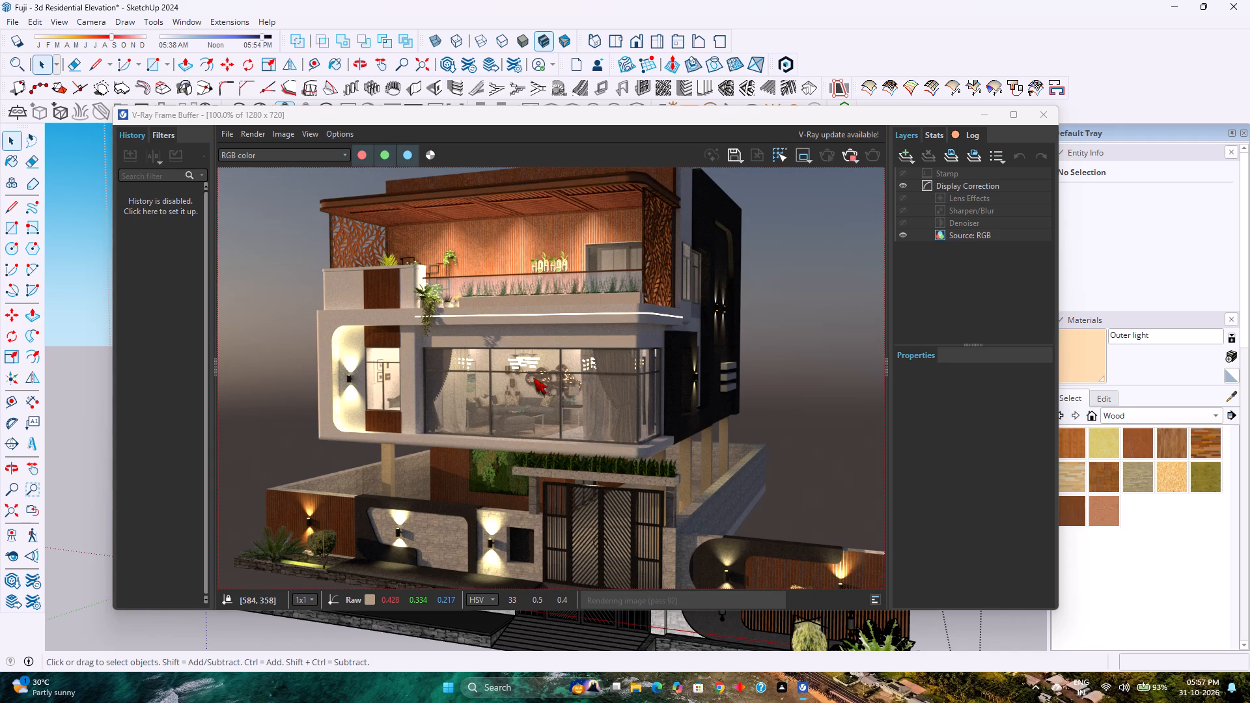
scroll(533, 378, "down", 1)
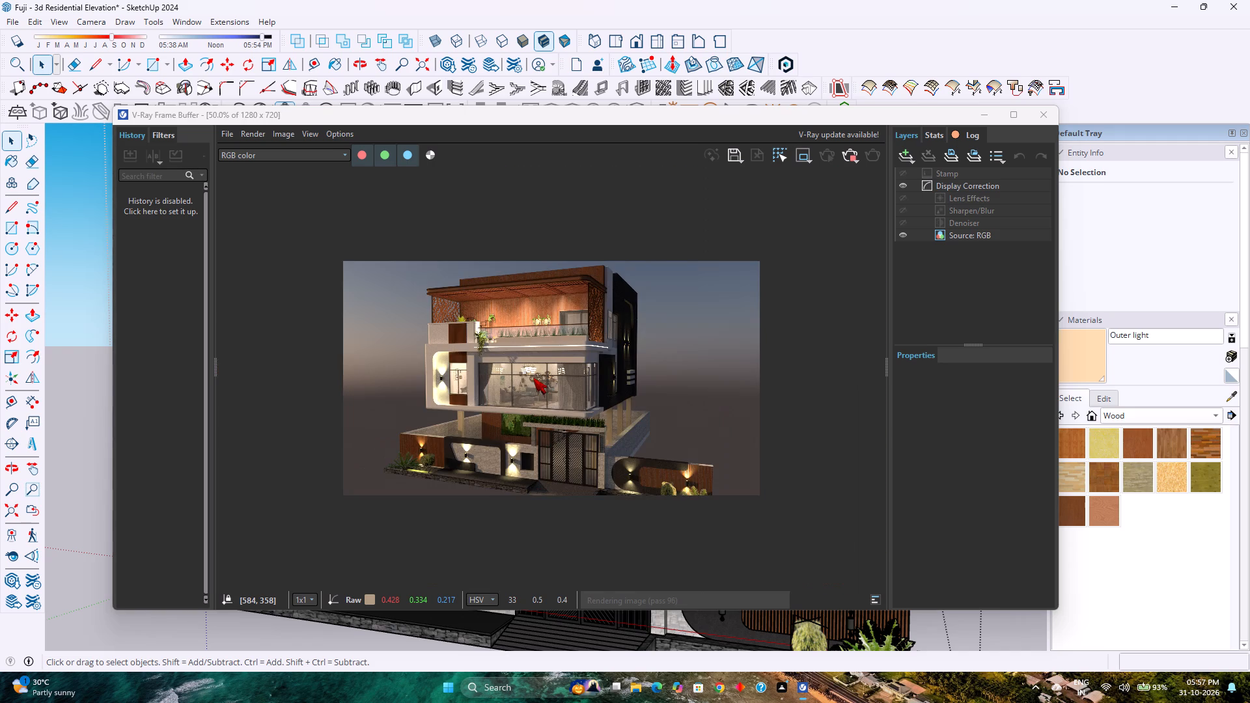
scroll(533, 378, "up", 1)
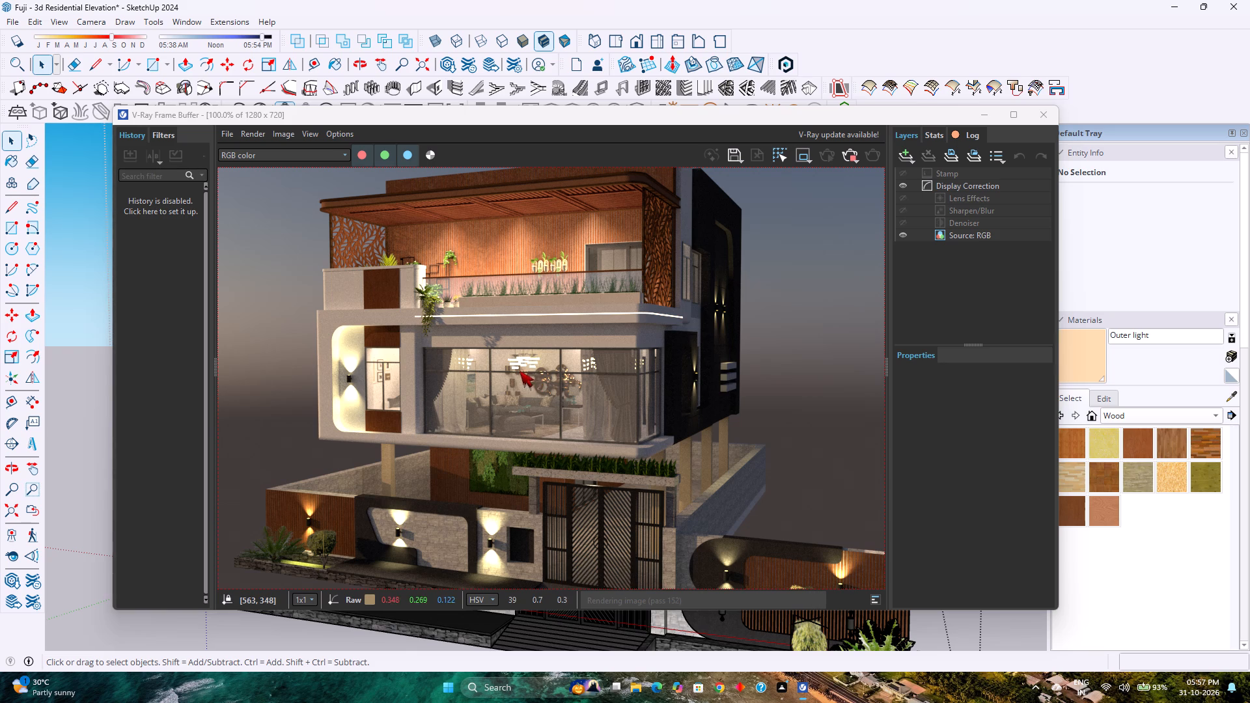
scroll(356, 368, "down", 2)
scroll(356, 368, "up", 2)
scroll(356, 368, "down", 1)
scroll(408, 368, "up", 1)
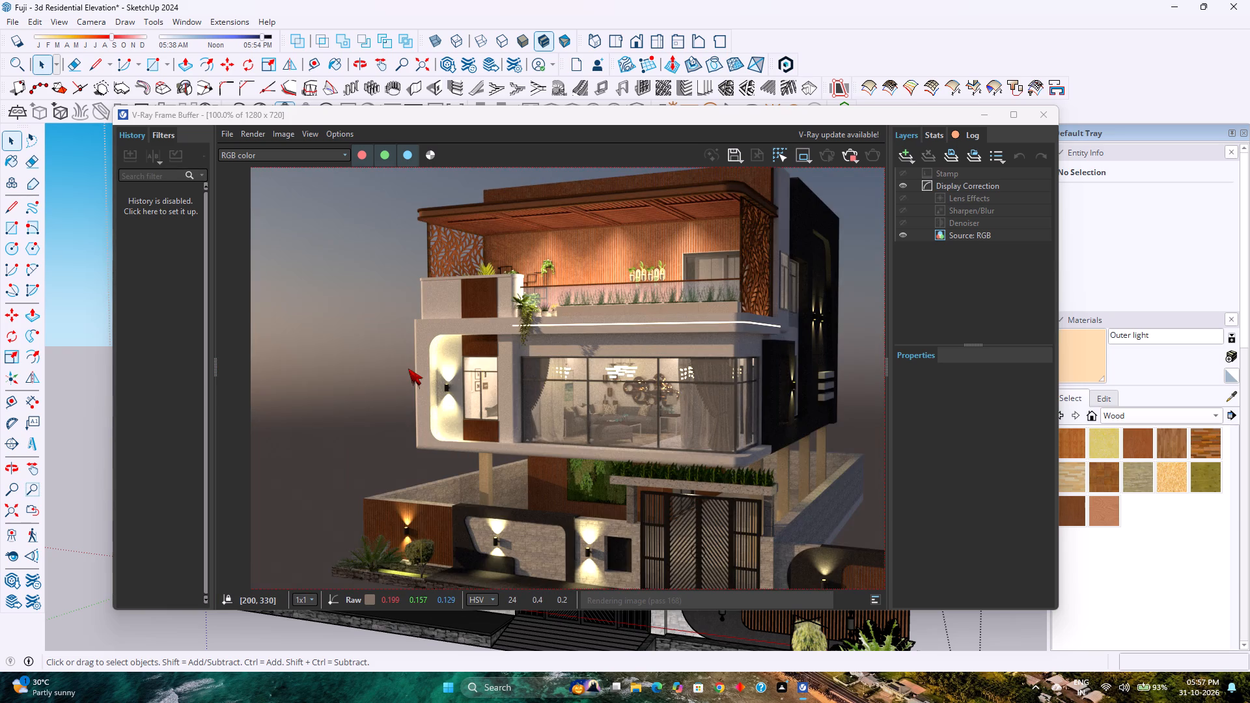
scroll(408, 368, "down", 1)
scroll(408, 368, "up", 1)
scroll(408, 368, "down", 1)
scroll(408, 368, "up", 2)
scroll(408, 368, "down", 2)
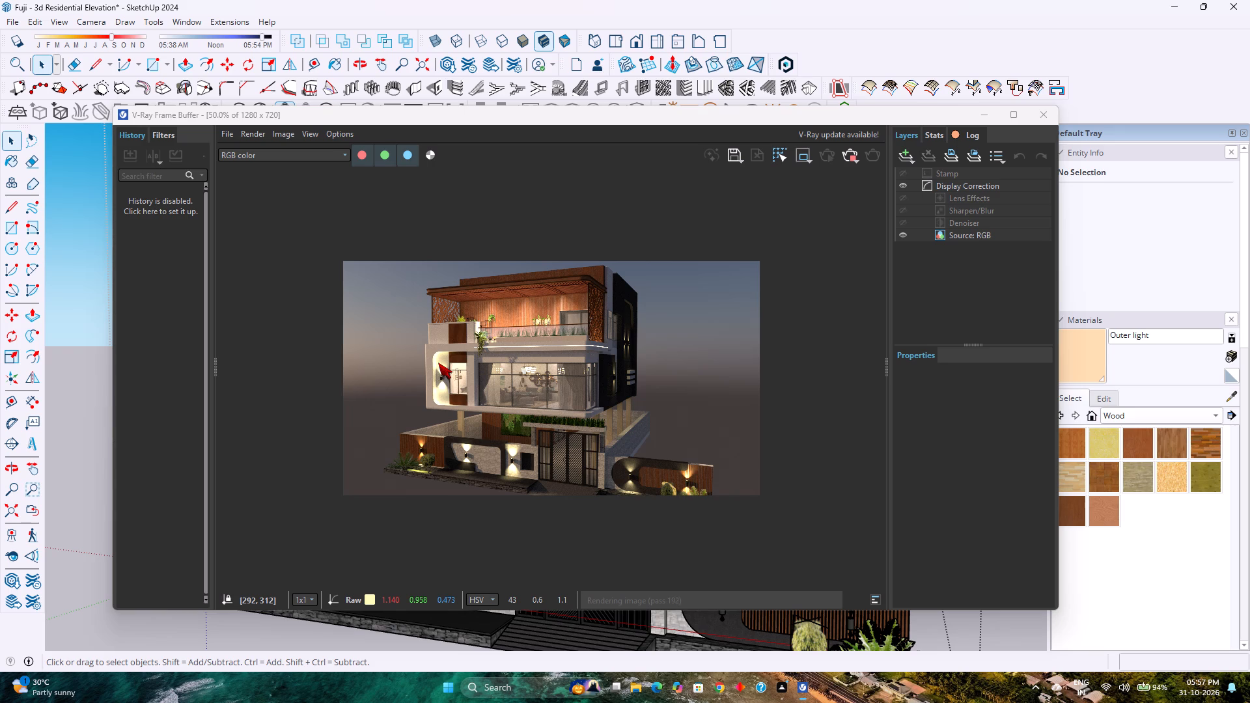
scroll(438, 363, "down", 1)
scroll(438, 363, "up", 1)
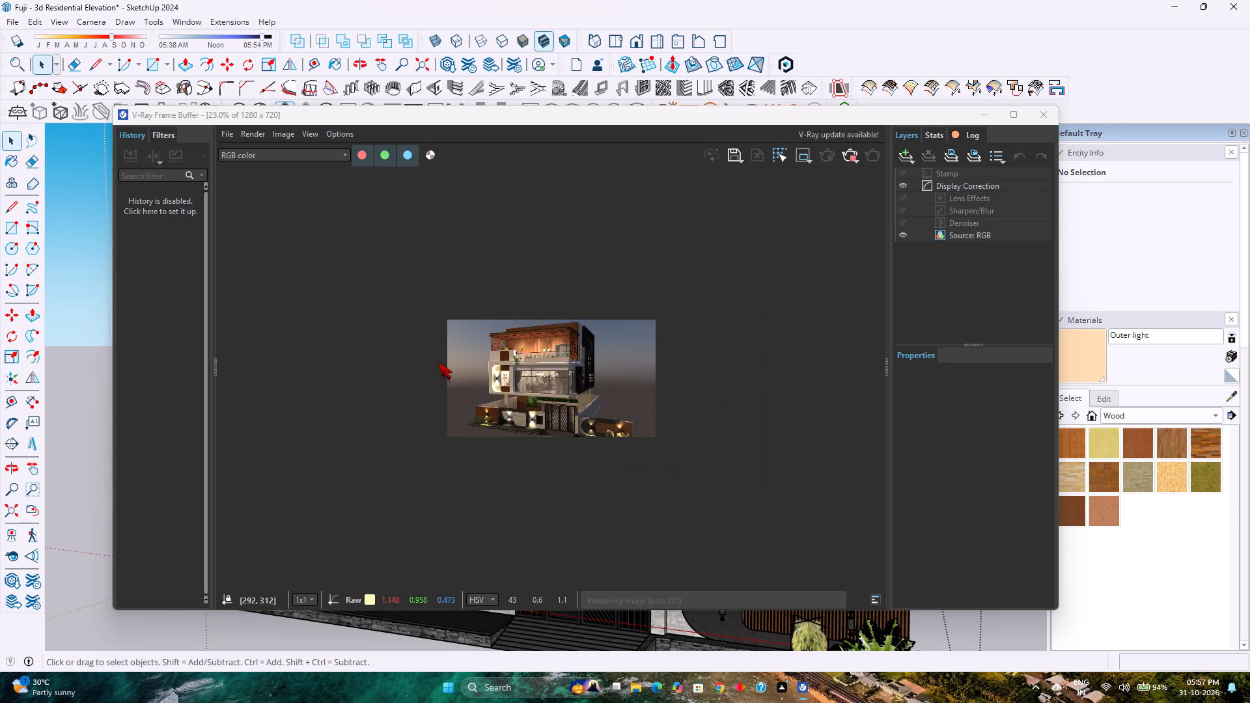
scroll(460, 355, "up", 2)
scroll(460, 355, "down", 2)
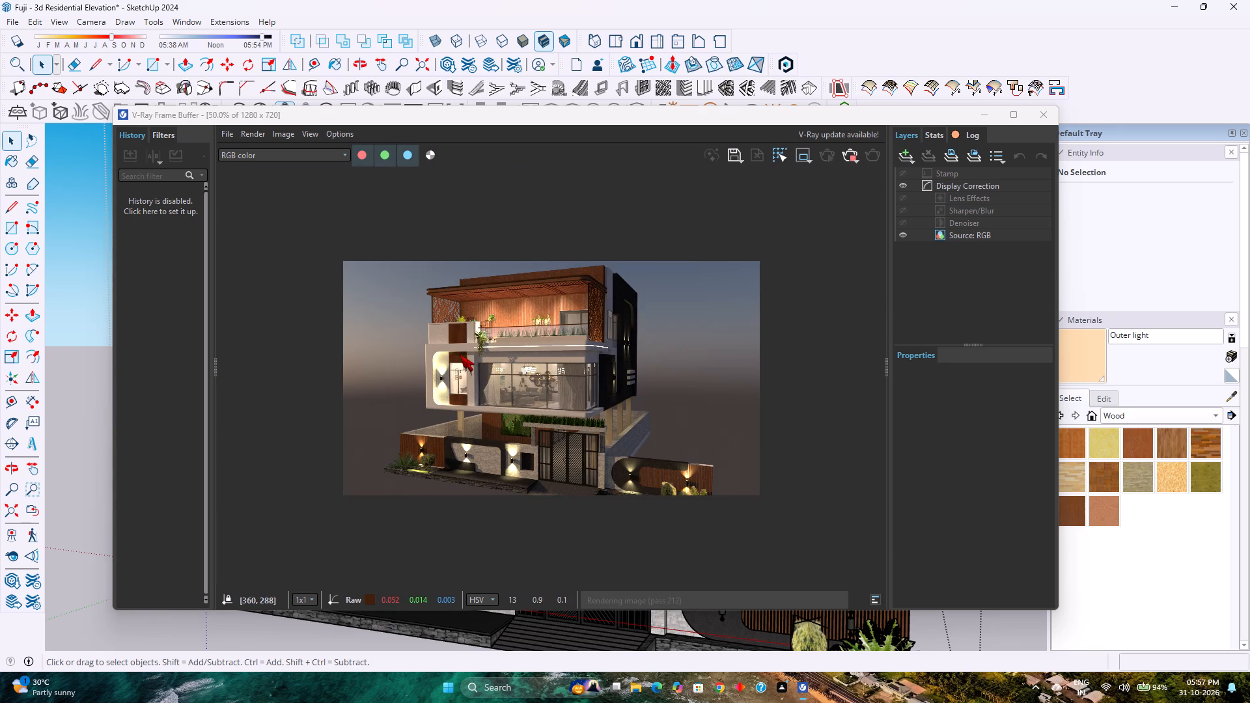
scroll(544, 377, "up", 2)
scroll(544, 377, "down", 1)
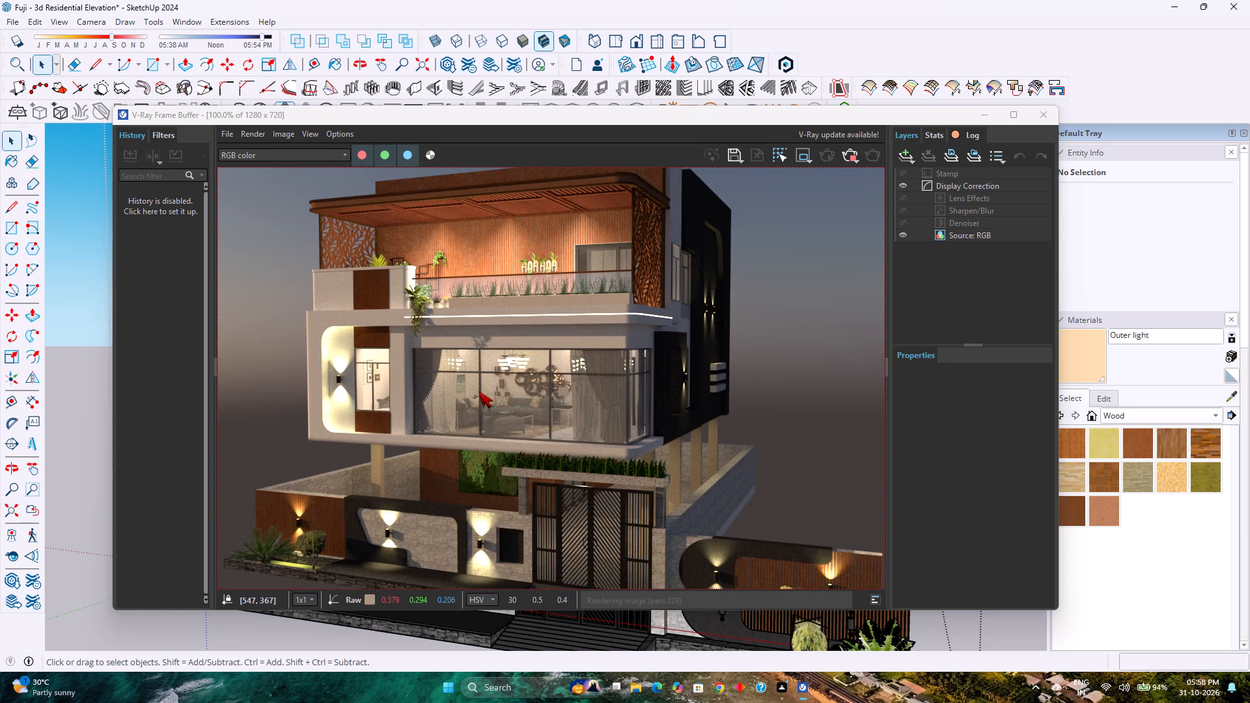
Examine the render's middle-floor glazing, the living room behind it and the adjoining wall light in close-up.
scroll(479, 391, "up", 1)
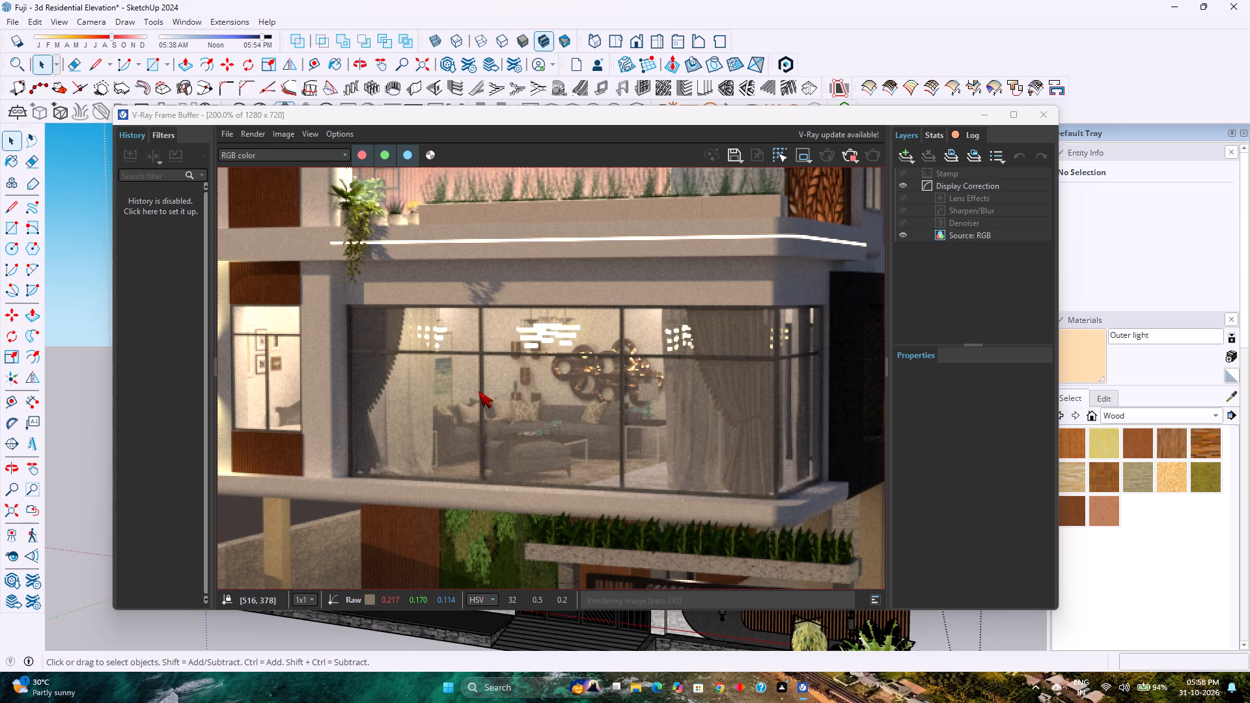
scroll(475, 389, "down", 1)
scroll(507, 400, "up", 2)
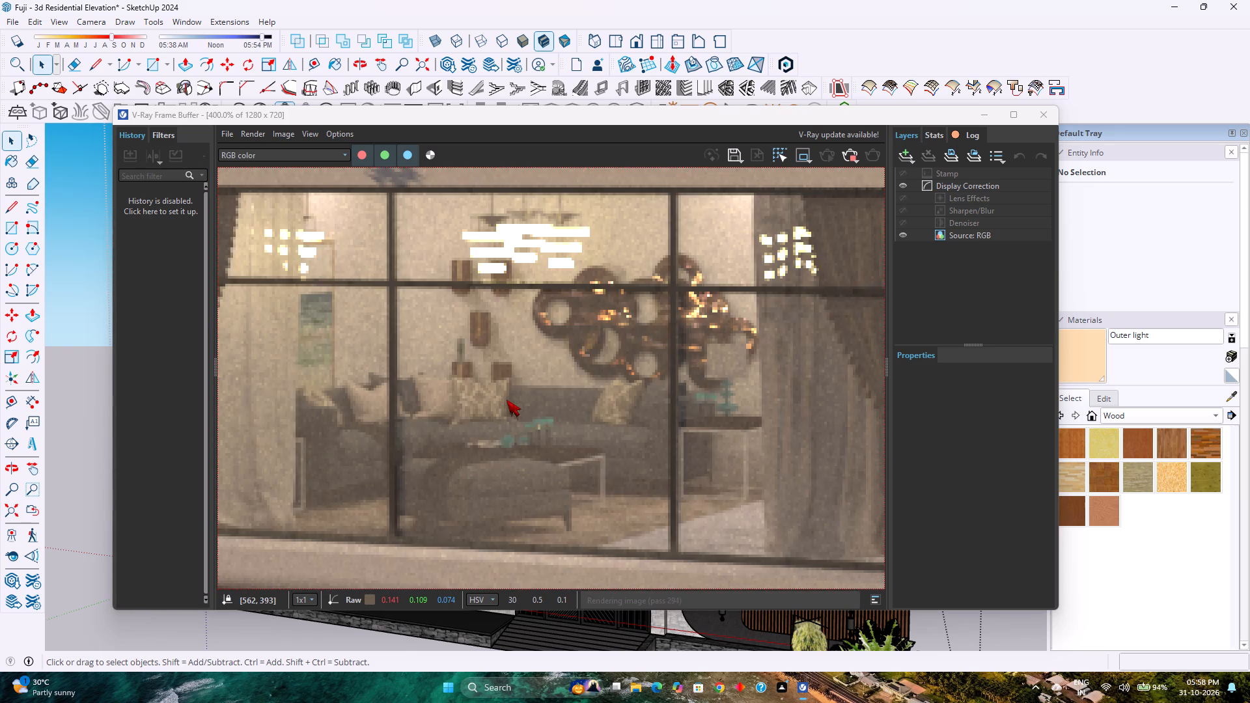
scroll(507, 400, "up", 2)
scroll(507, 400, "down", 3)
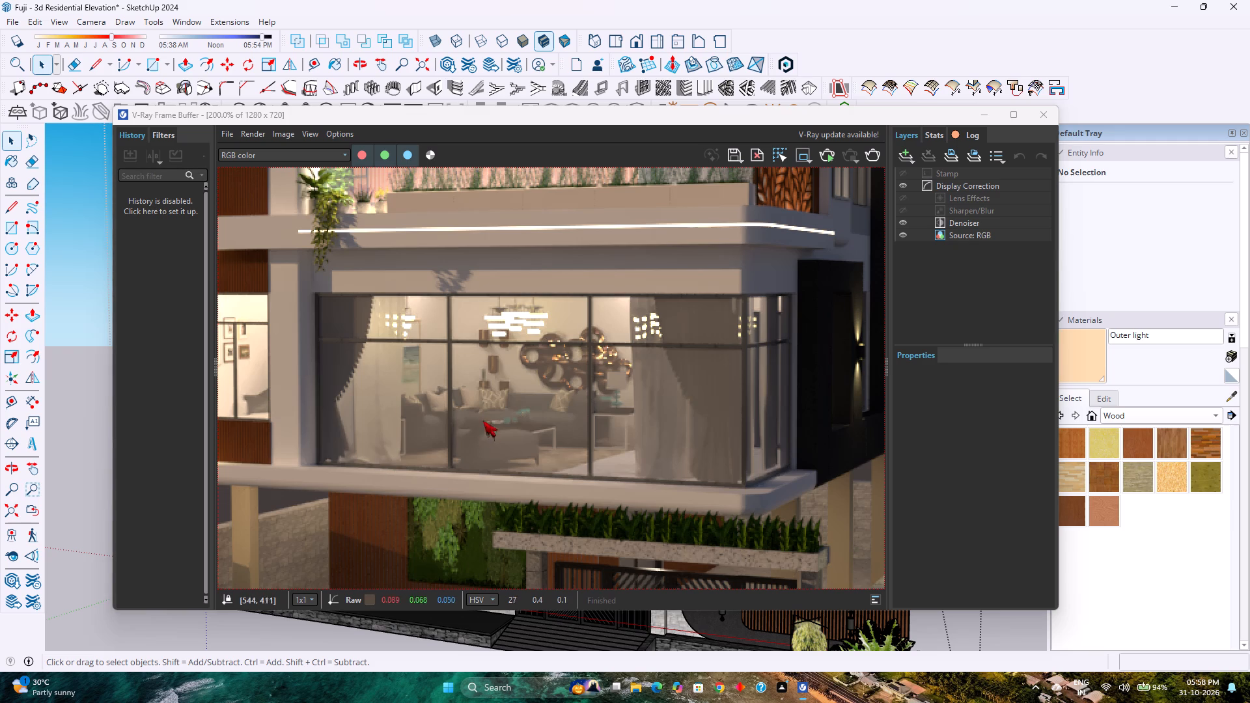
scroll(421, 387, "down", 3)
scroll(421, 388, "up", 3)
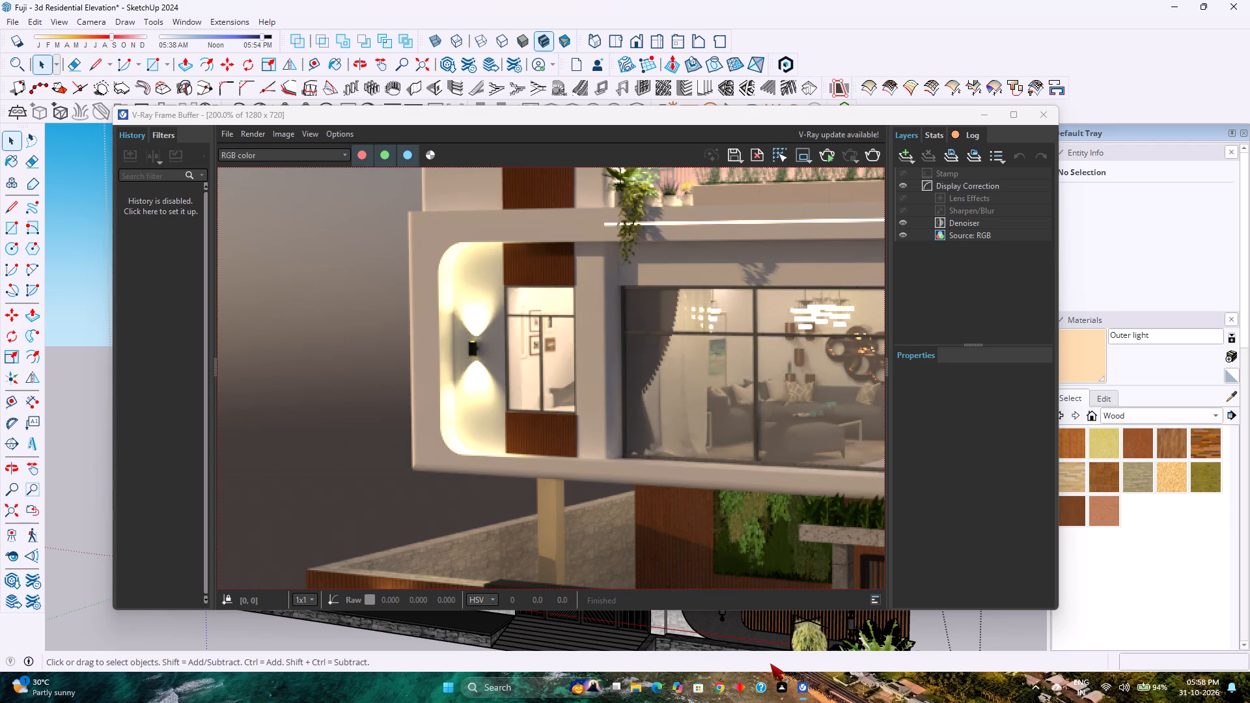
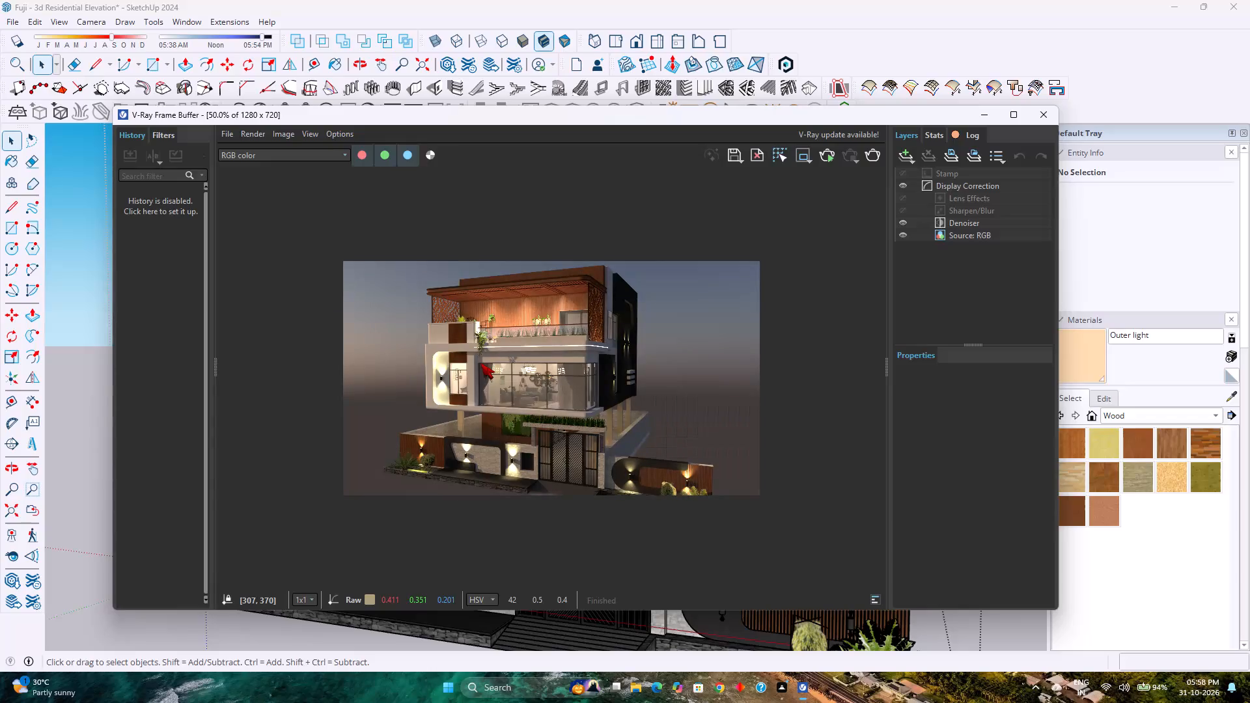
Examine the finished sunset render of the whole house, comparing the overall composition and lighting at different magnifications.
scroll(480, 363, "down", 1)
scroll(480, 363, "up", 1)
scroll(480, 363, "down", 1)
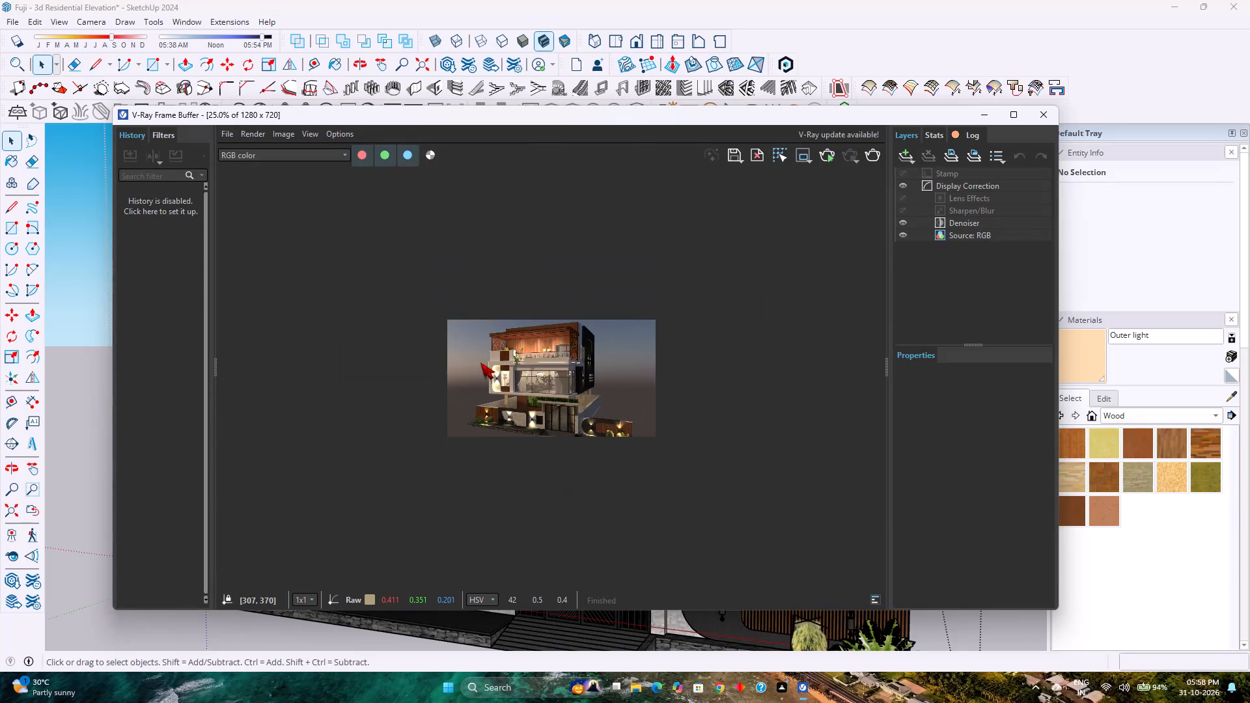
scroll(480, 363, "down", 1)
scroll(480, 363, "up", 2)
scroll(480, 363, "down", 1)
scroll(480, 363, "up", 2)
scroll(480, 363, "down", 1)
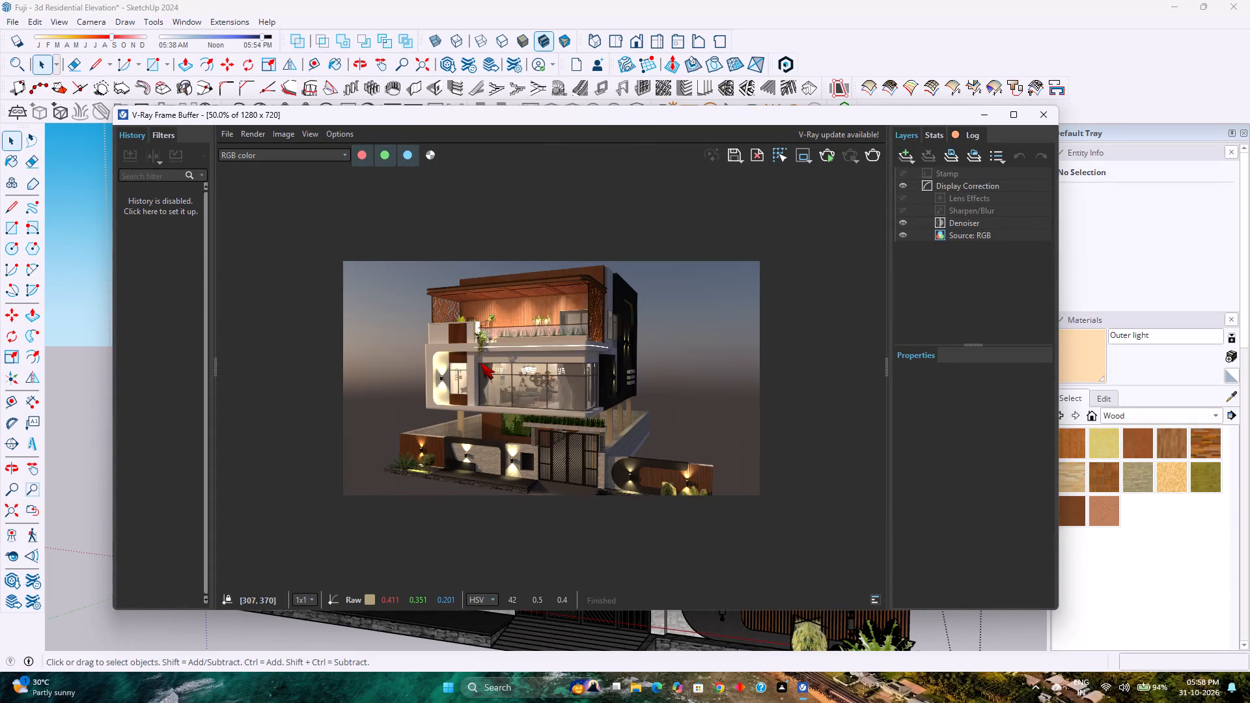
scroll(480, 363, "up", 2)
scroll(480, 363, "down", 3)
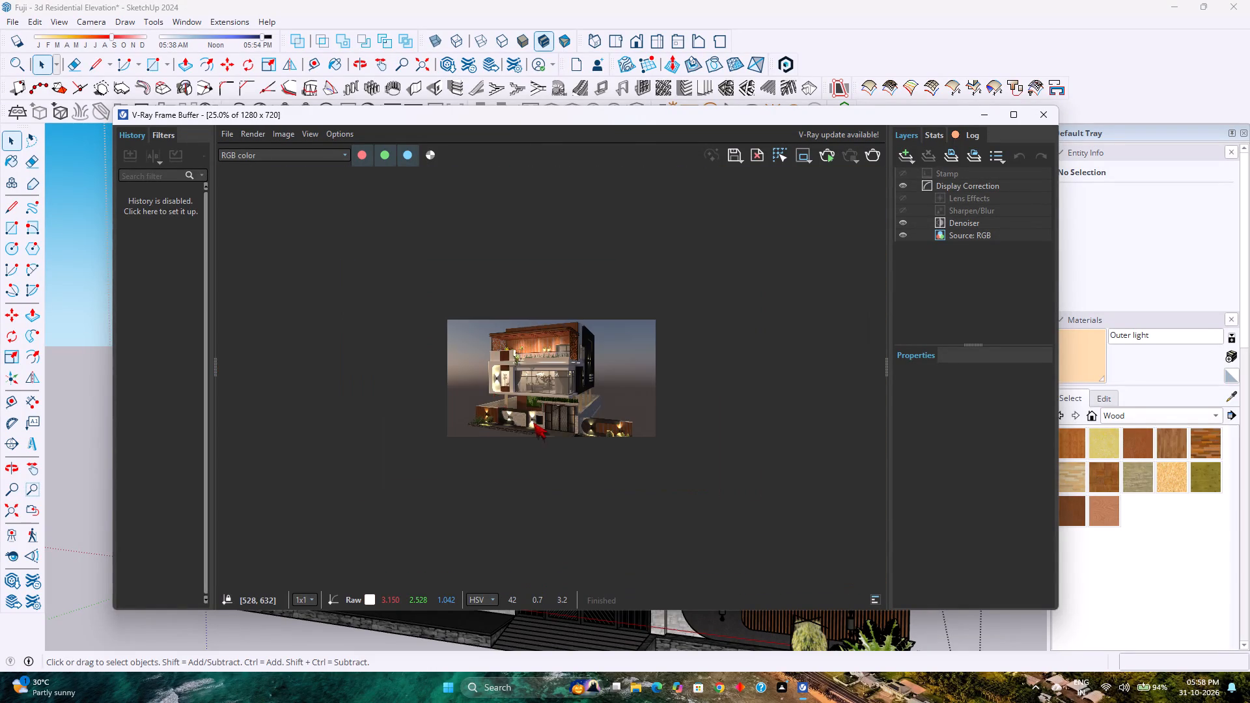
Examine the render's façade, balcony planting, lit living-room glazing, gate and boundary-wall lights, alternating between close-up and full view.
scroll(533, 422, "up", 2)
scroll(533, 421, "down", 1)
scroll(607, 400, "up", 1)
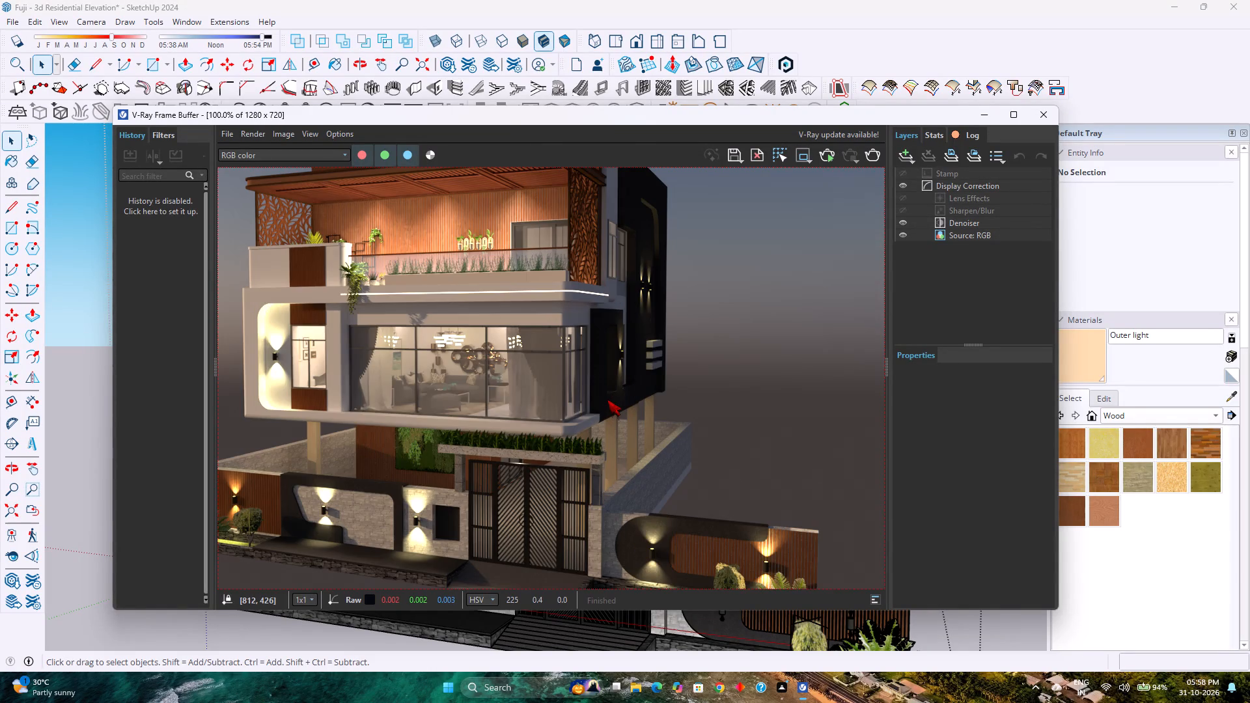
scroll(607, 400, "down", 1)
scroll(581, 393, "up", 1)
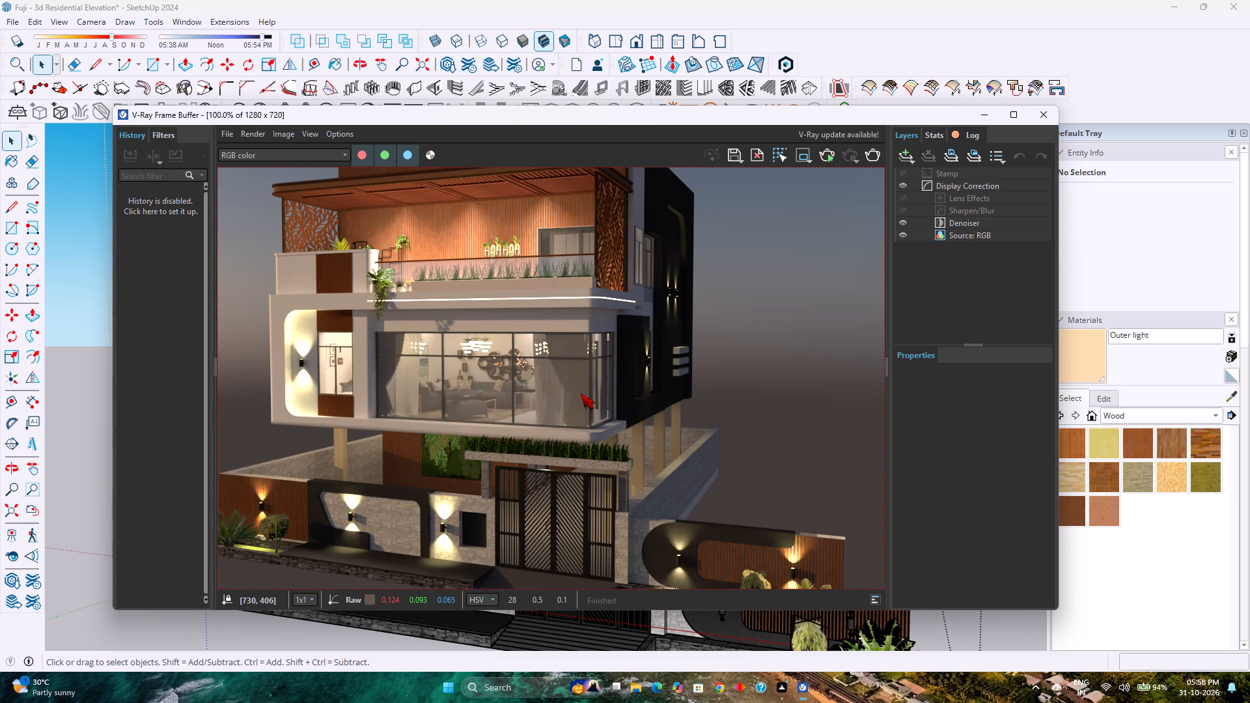
scroll(581, 393, "down", 1)
scroll(529, 378, "up", 1)
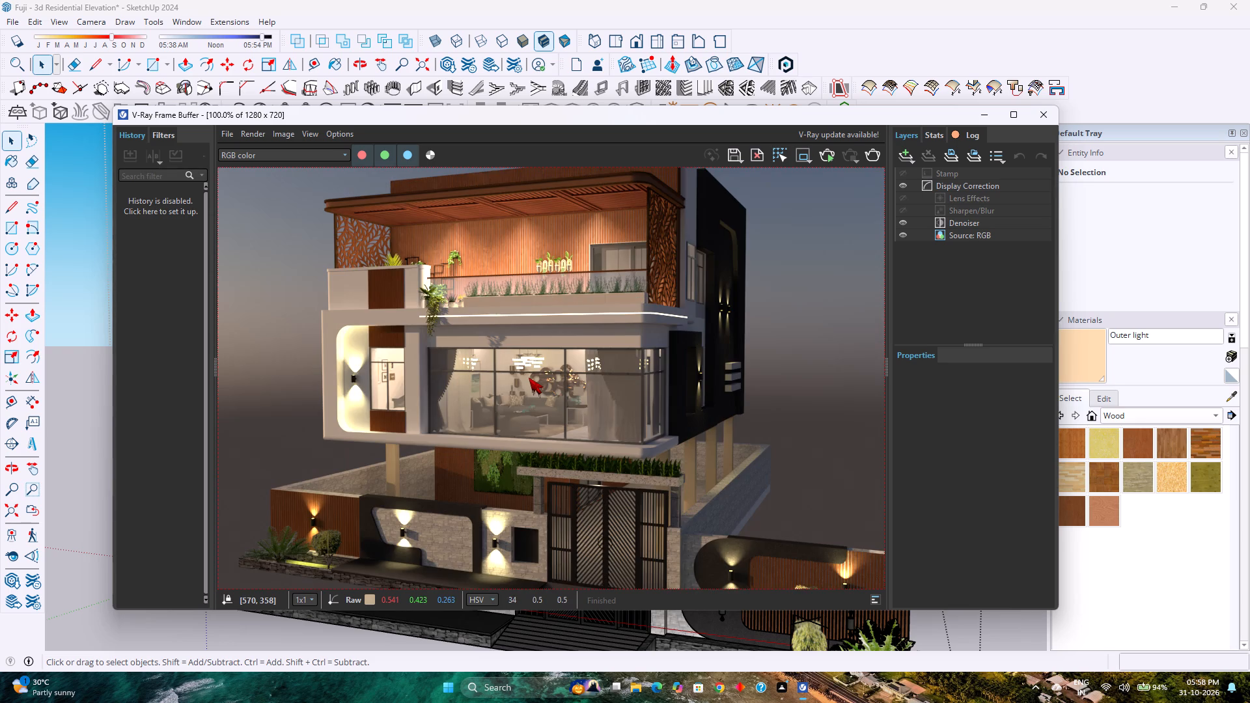
scroll(529, 378, "down", 1)
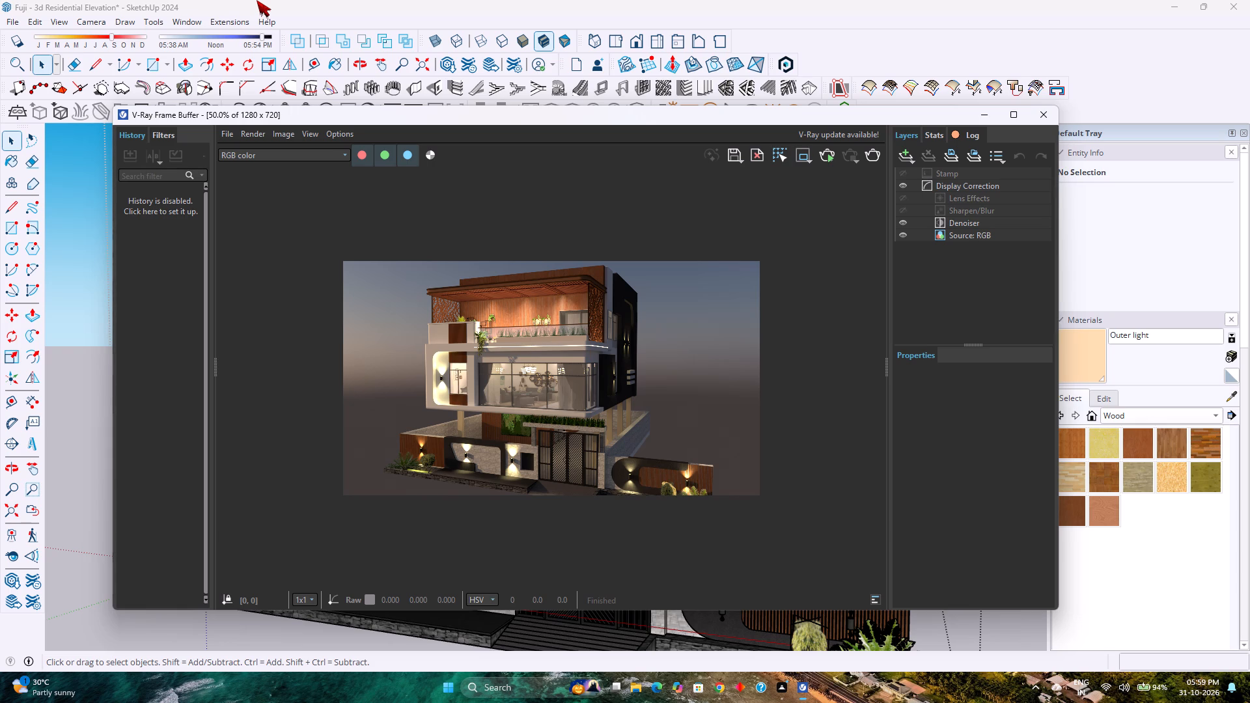
scroll(480, 348, "up", 2)
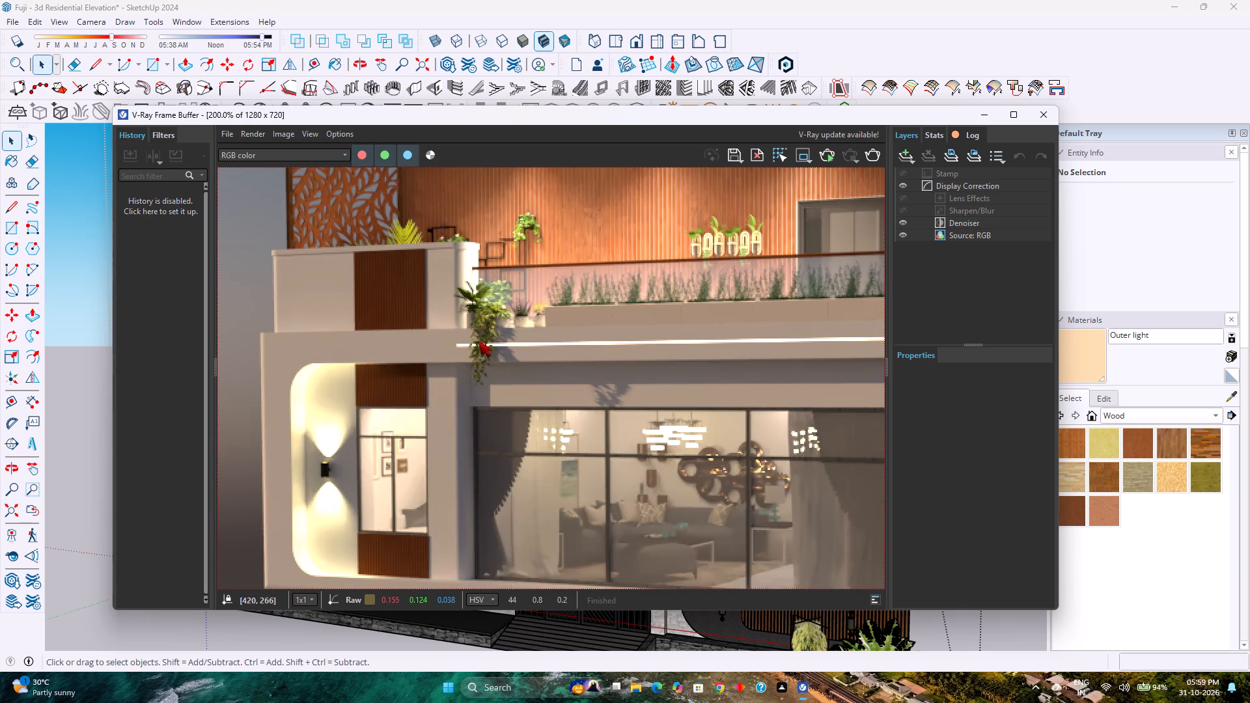
scroll(464, 322, "down", 1)
scroll(509, 391, "up", 1)
scroll(509, 391, "down", 1)
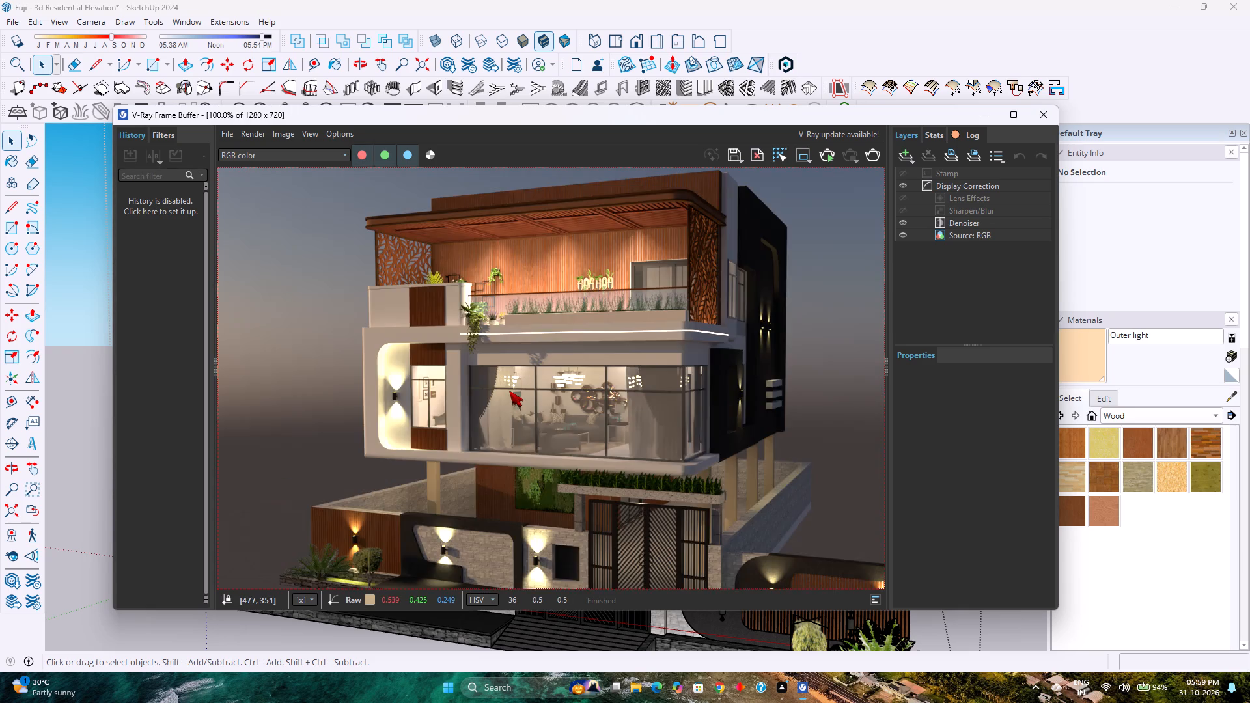
scroll(506, 388, "up", 2)
scroll(506, 388, "down", 2)
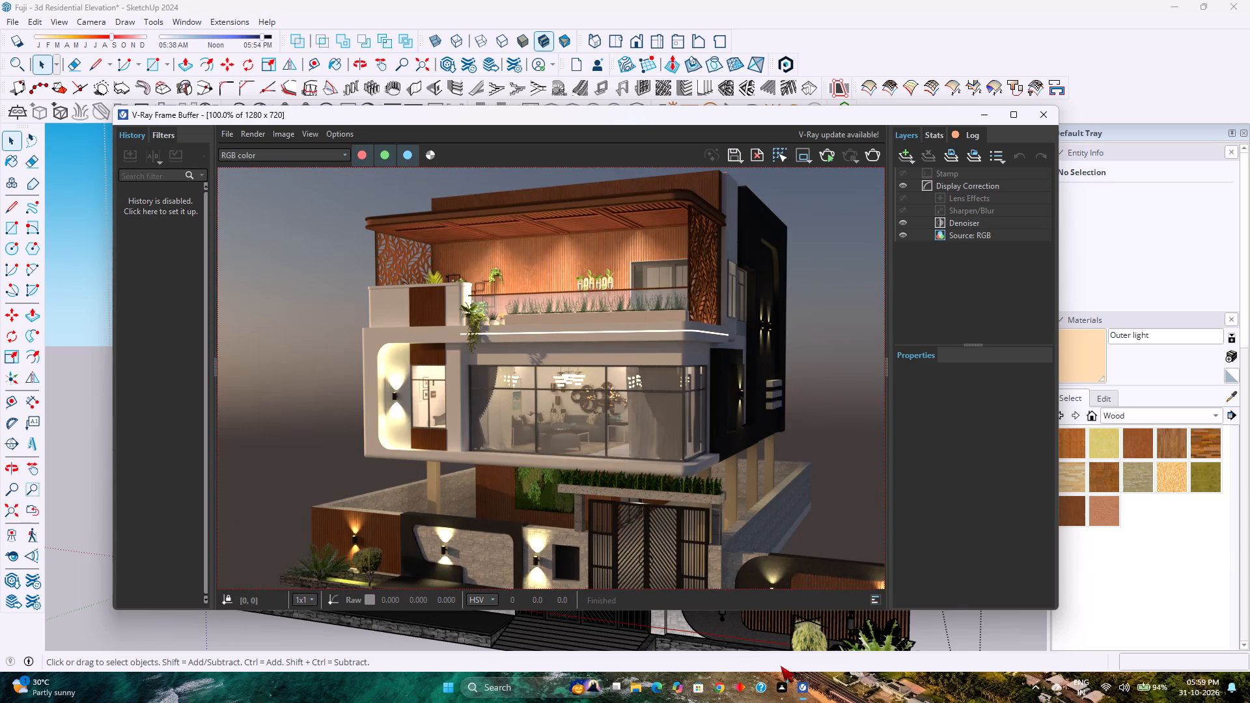
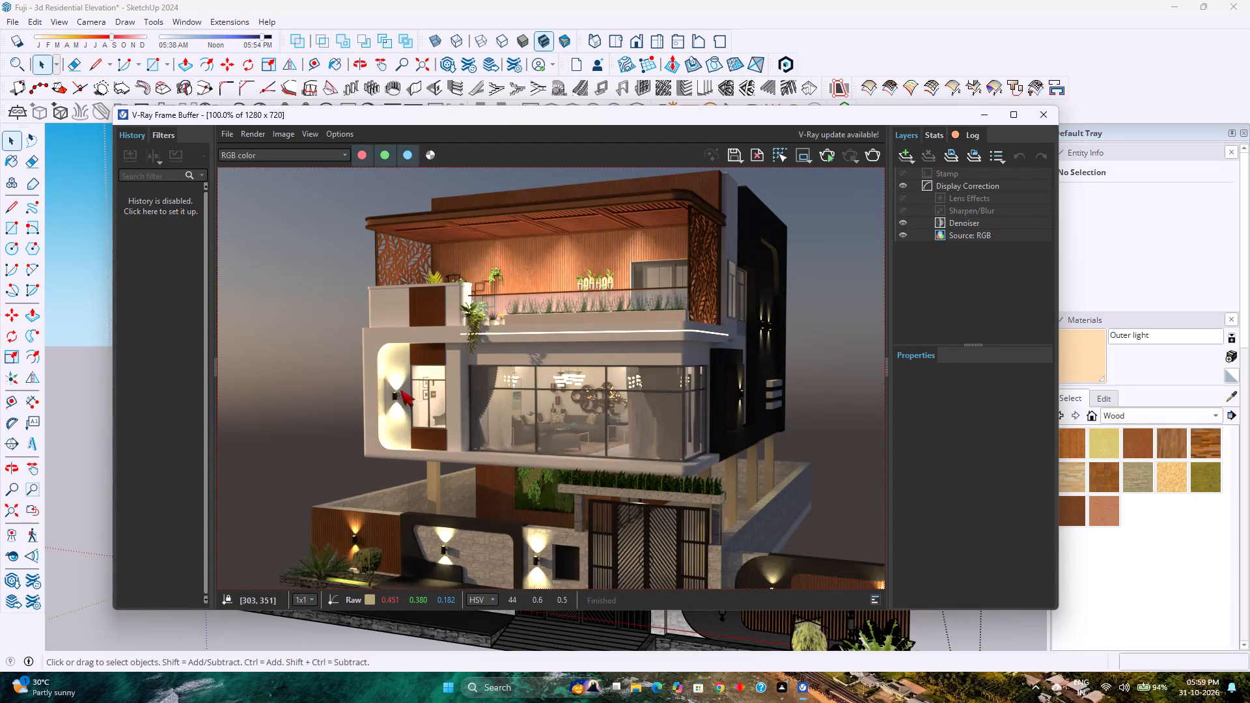
Examine the finished sunset render at several magnifications, checking the overall façade and the boundary-wall lighting.
scroll(400, 390, "down", 2)
scroll(400, 390, "up", 1)
scroll(400, 390, "down", 1)
scroll(400, 390, "up", 1)
scroll(400, 390, "down", 1)
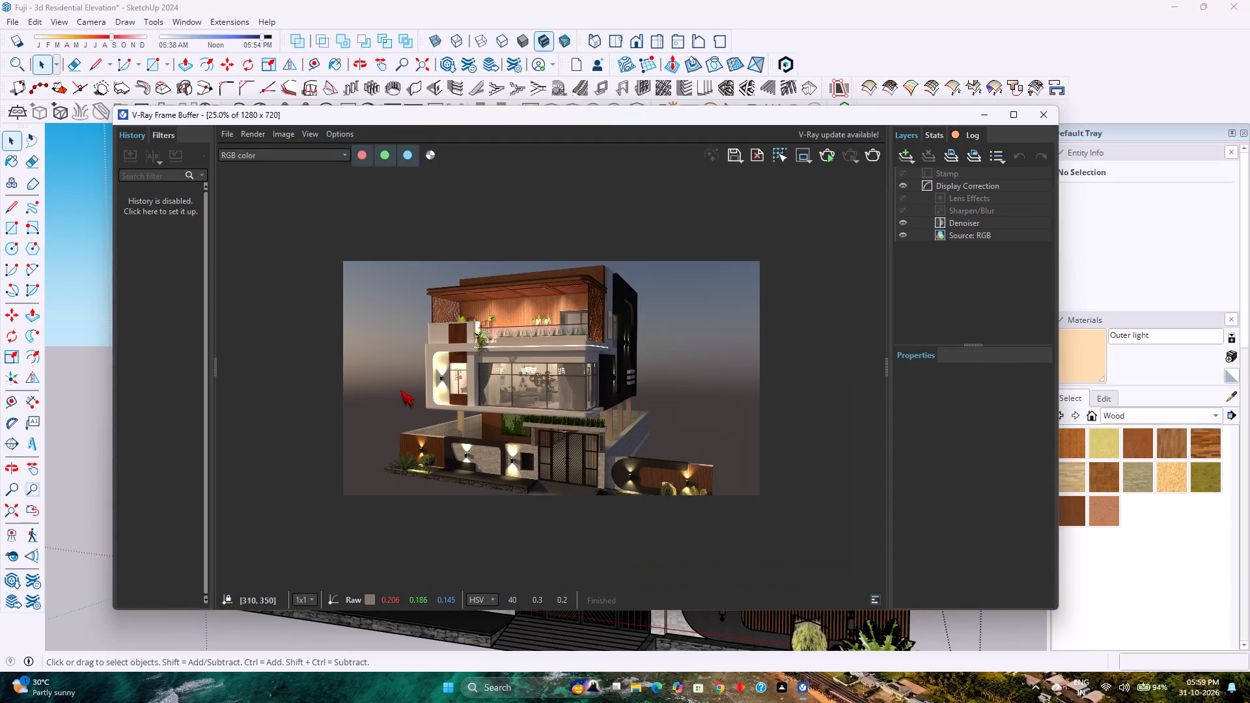
scroll(400, 390, "up", 1)
scroll(400, 390, "down", 1)
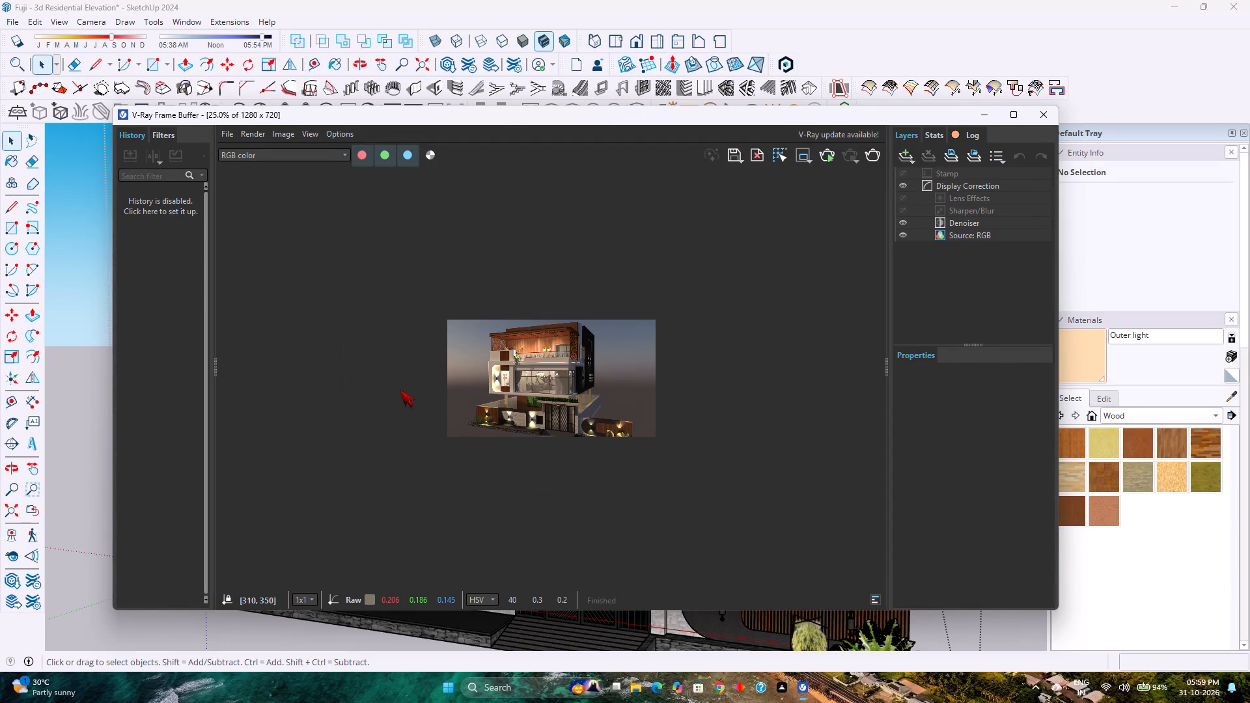
scroll(400, 390, "up", 2)
scroll(400, 390, "down", 1)
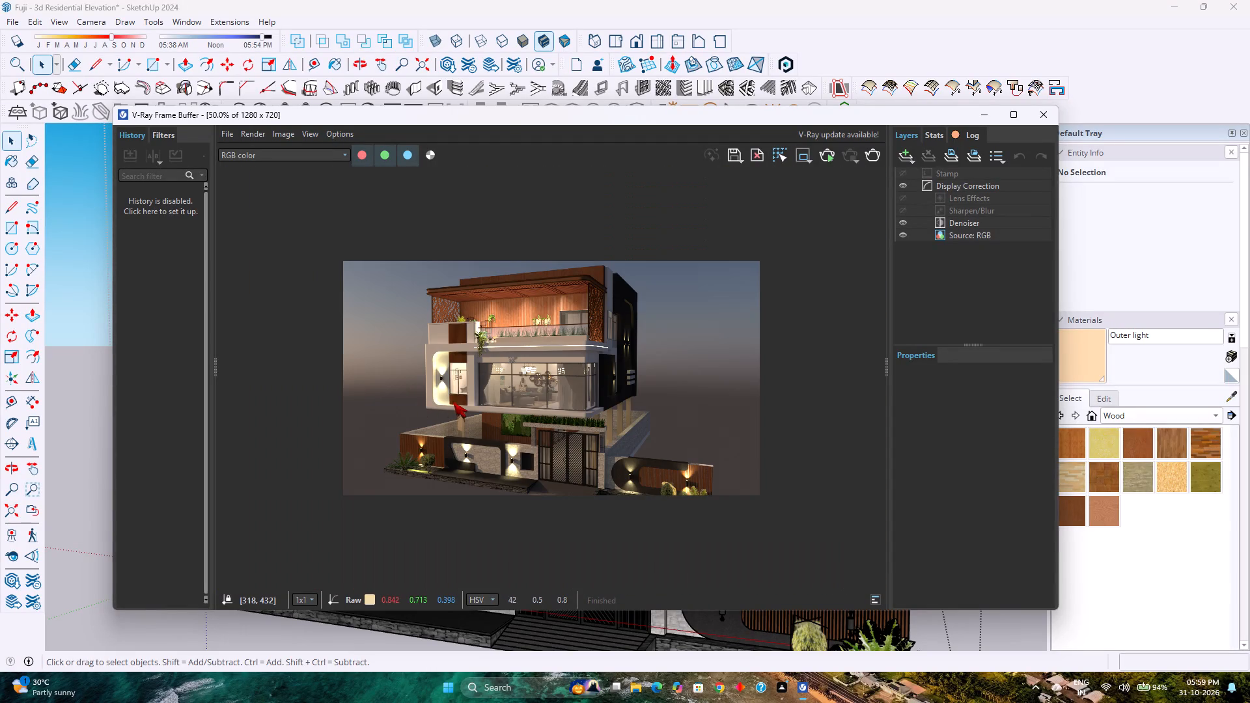
scroll(453, 402, "up", 1)
scroll(652, 420, "up", 1)
scroll(620, 415, "down", 1)
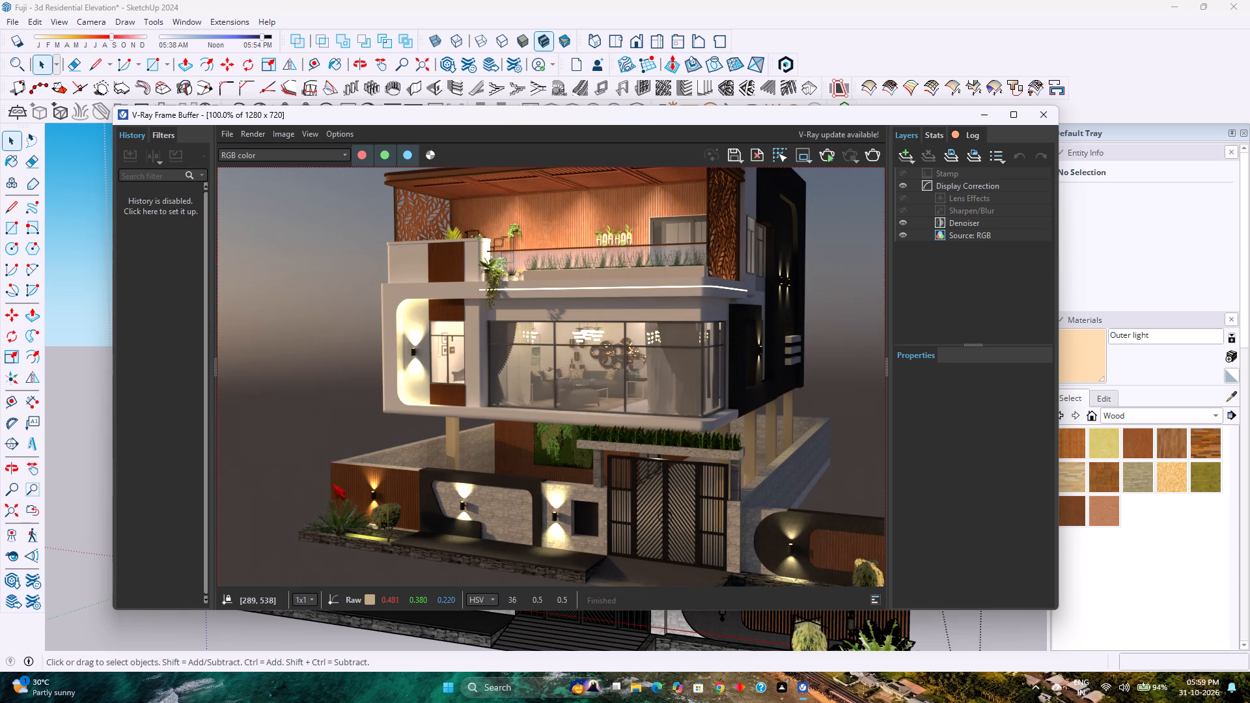
scroll(693, 467, "down", 1)
scroll(781, 441, "up", 1)
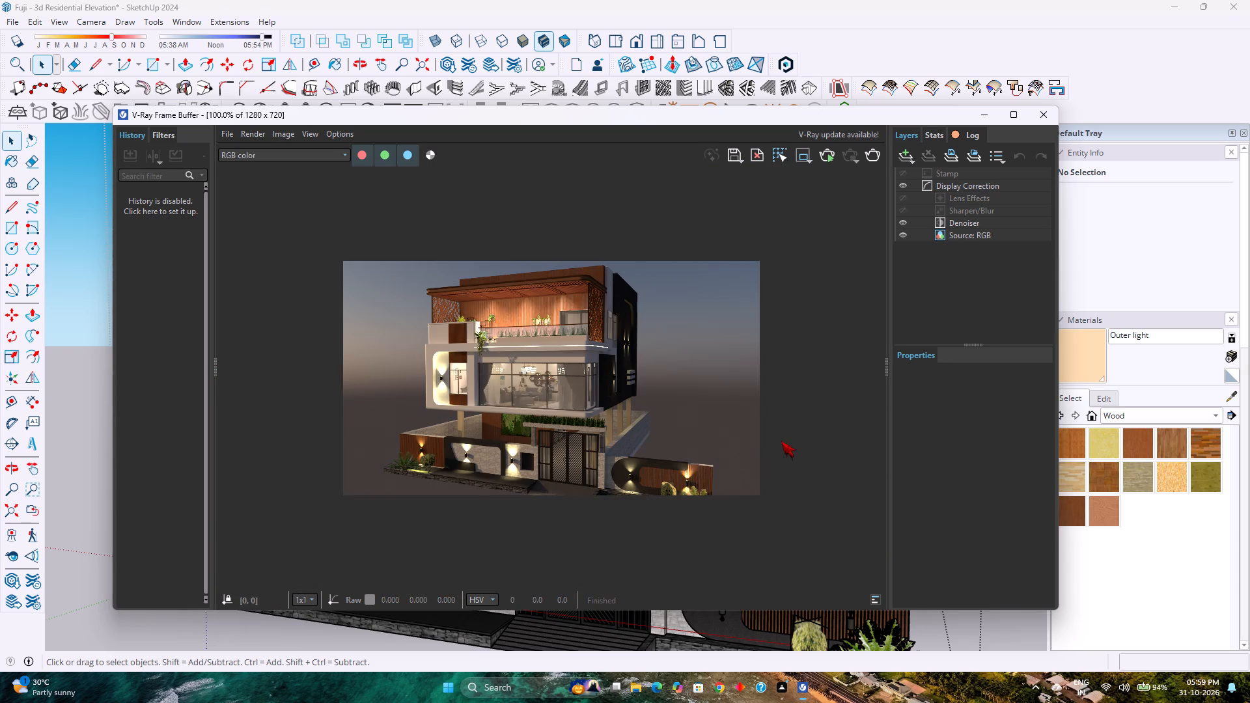
Examine the render around the living-room glazing and its interior lights, comparing the close-up with the whole image.
scroll(723, 434, "down", 1)
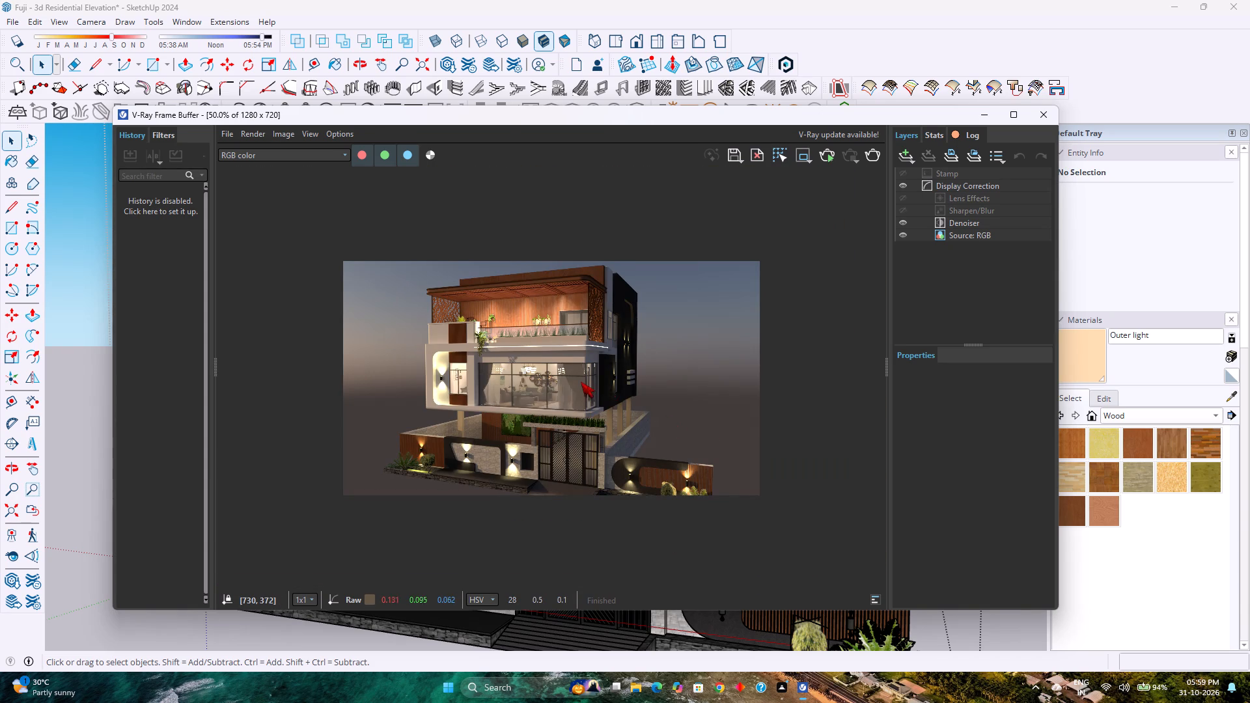
scroll(581, 381, "up", 1)
scroll(581, 381, "down", 1)
scroll(535, 370, "up", 1)
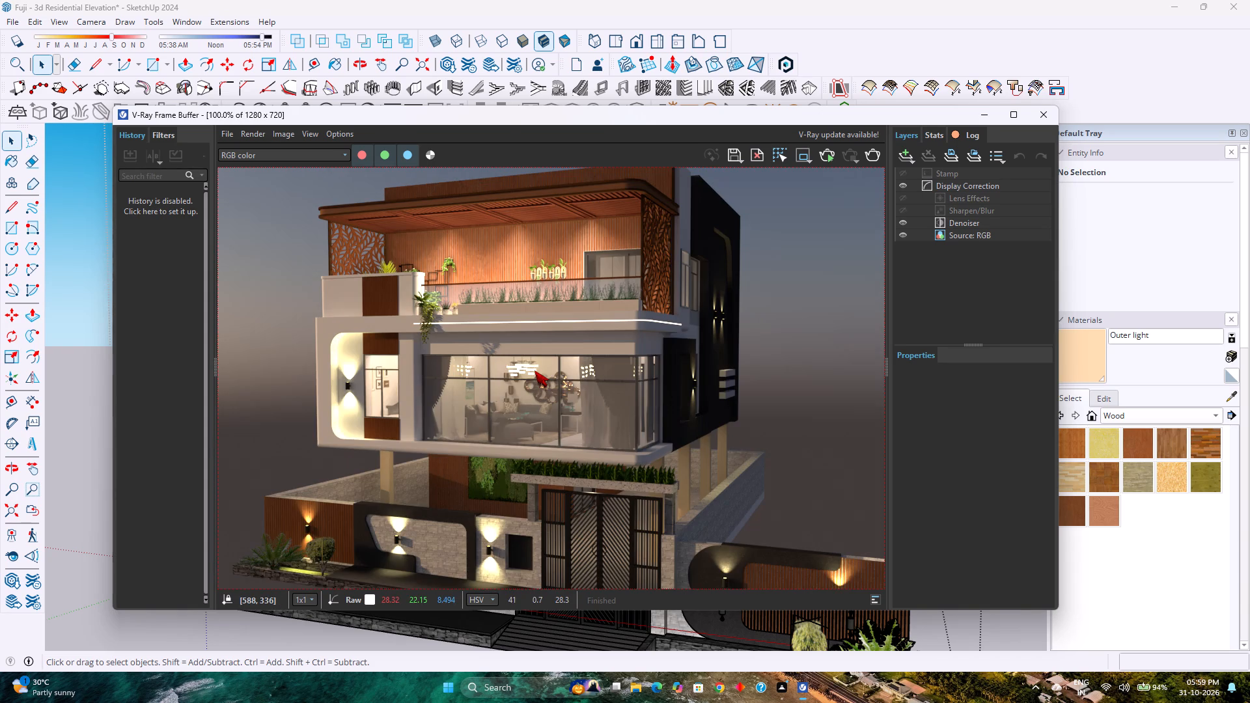
scroll(535, 370, "down", 1)
scroll(535, 370, "up", 1)
scroll(535, 370, "down", 1)
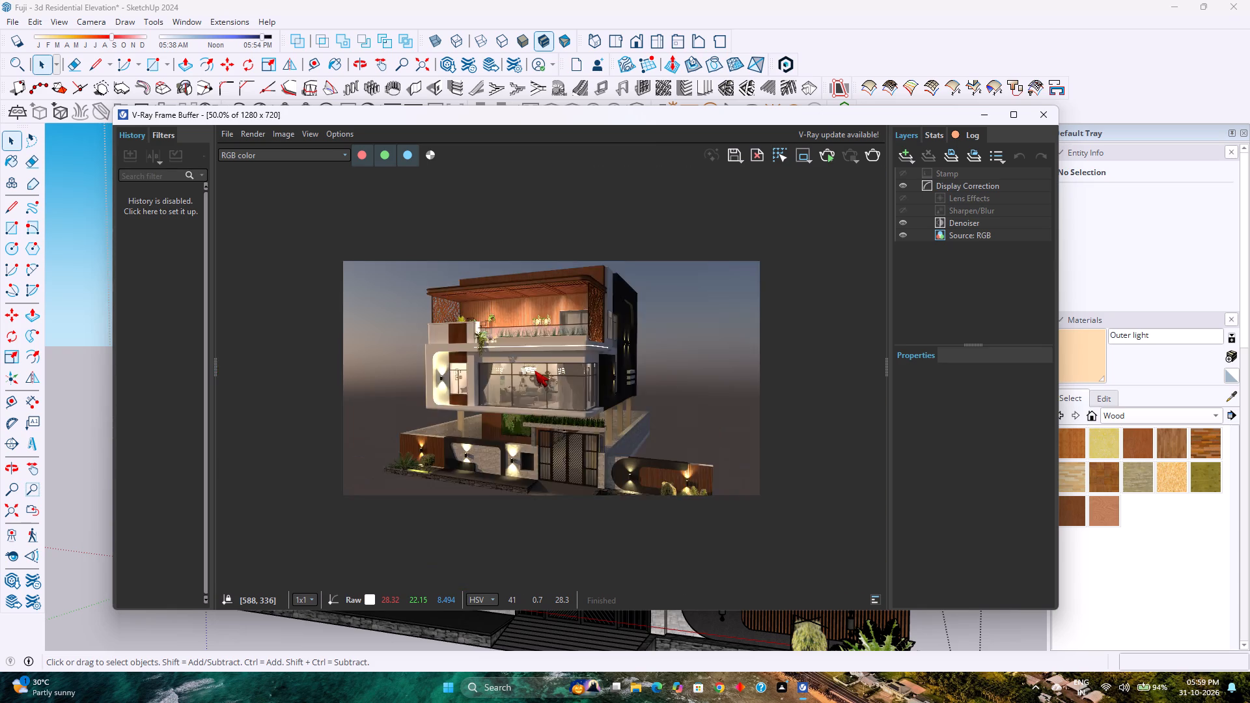
scroll(535, 370, "up", 1)
scroll(535, 370, "down", 1)
scroll(535, 370, "up", 1)
scroll(535, 370, "down", 1)
scroll(535, 370, "up", 2)
scroll(535, 370, "down", 2)
scroll(535, 370, "up", 2)
scroll(535, 370, "down", 3)
scroll(535, 371, "up", 2)
scroll(535, 371, "down", 2)
scroll(535, 371, "up", 2)
scroll(535, 371, "down", 2)
scroll(535, 371, "up", 2)
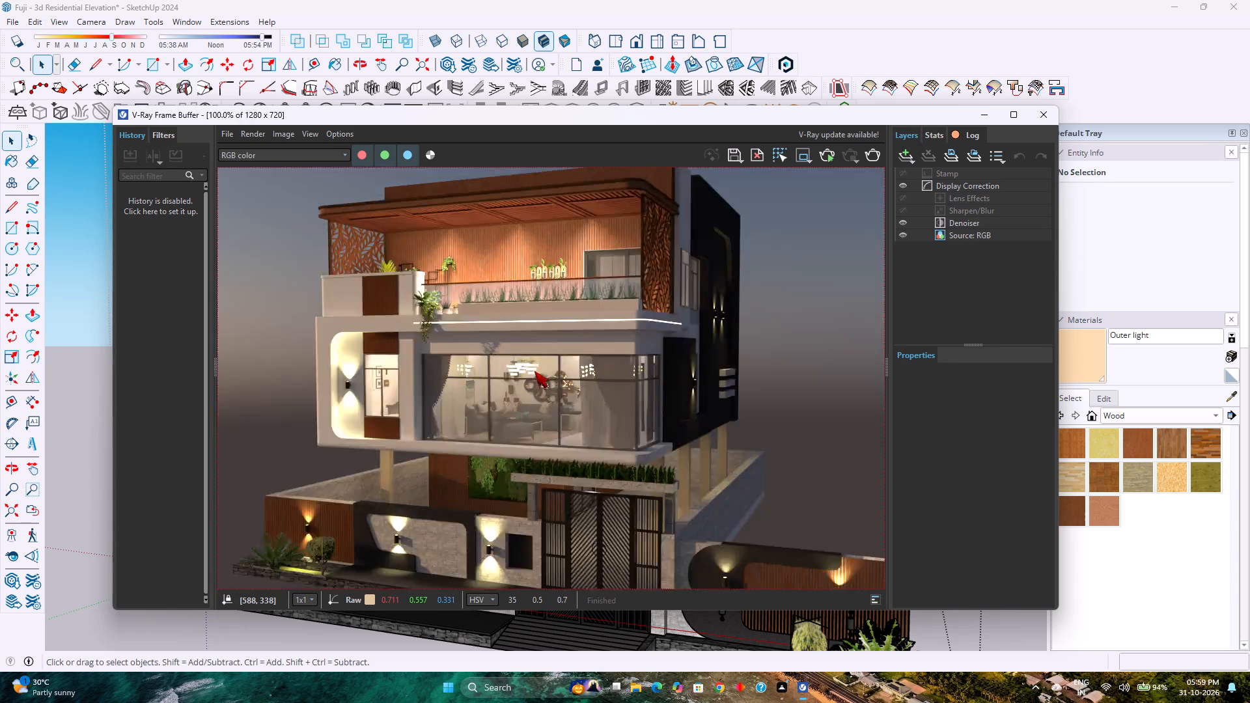
scroll(535, 371, "down", 2)
scroll(535, 372, "up", 2)
Save the residential elevation model under its existing name.
left_click(7, 18)
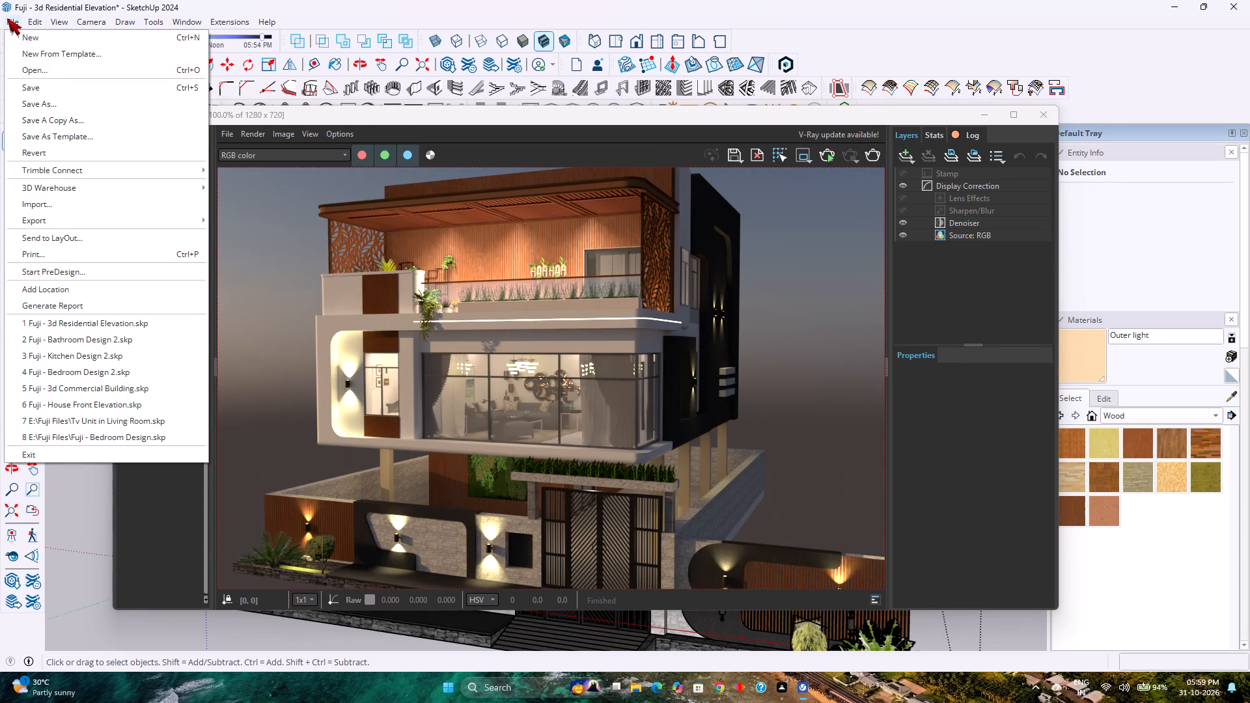
left_click(44, 83)
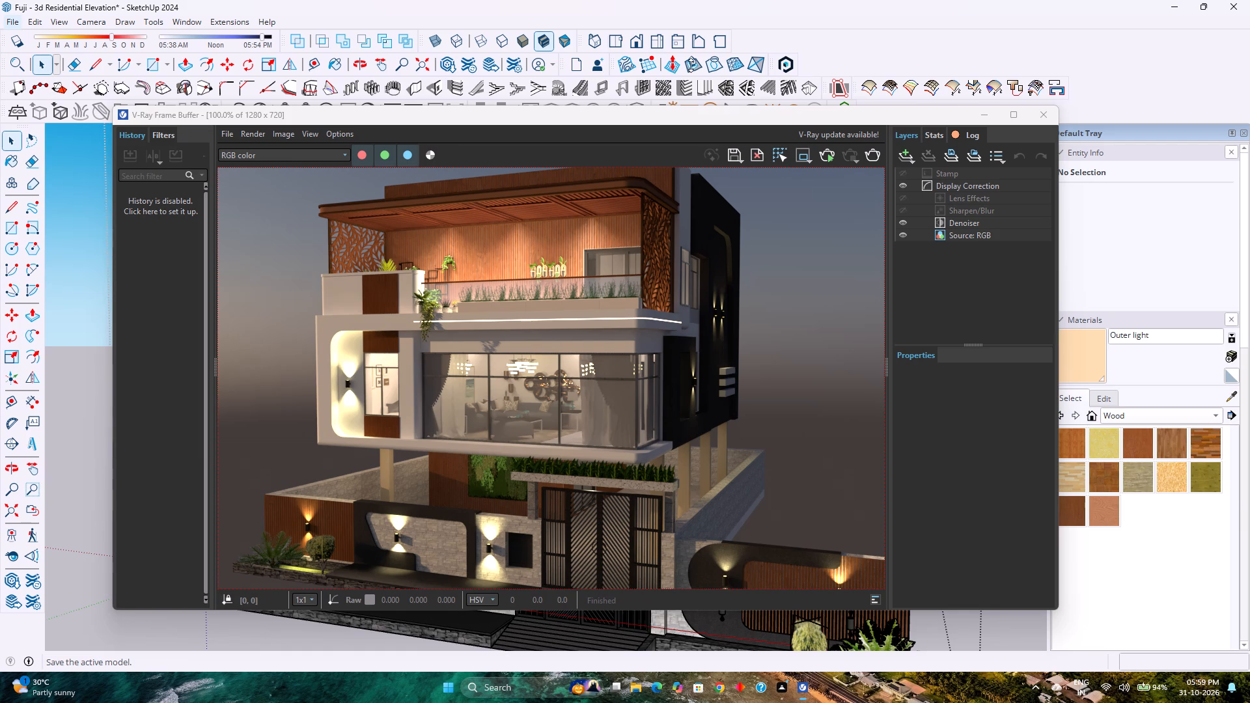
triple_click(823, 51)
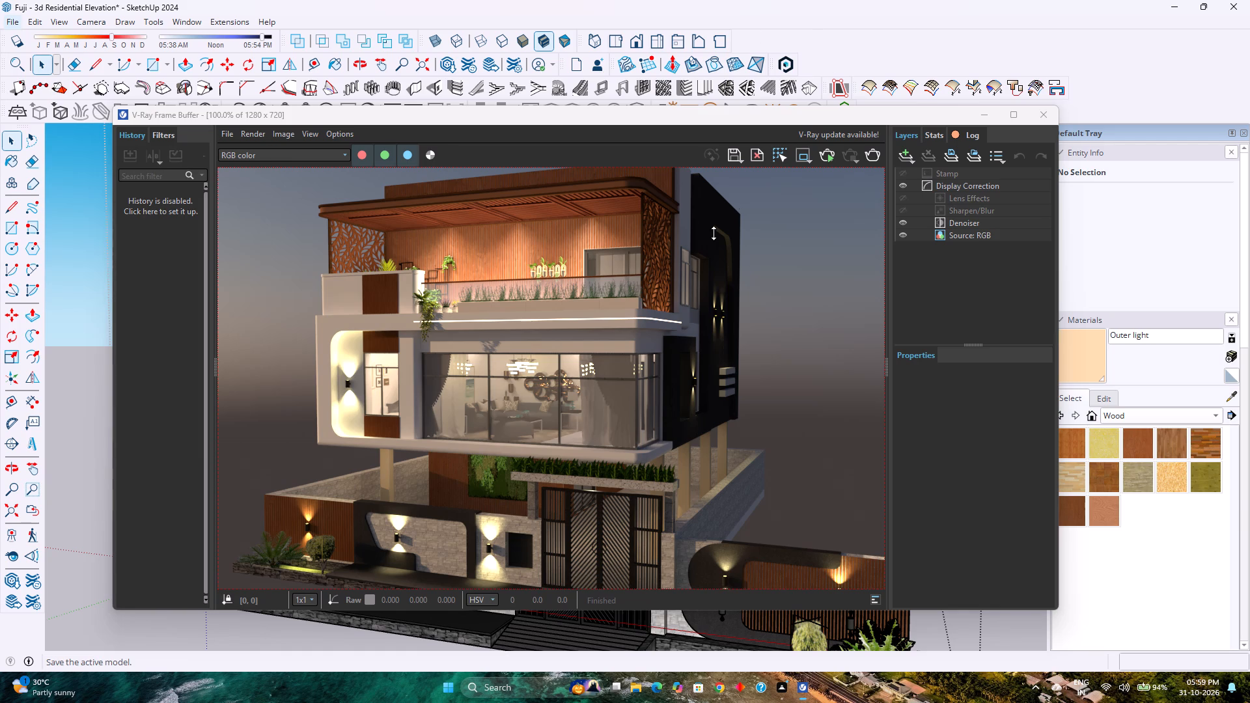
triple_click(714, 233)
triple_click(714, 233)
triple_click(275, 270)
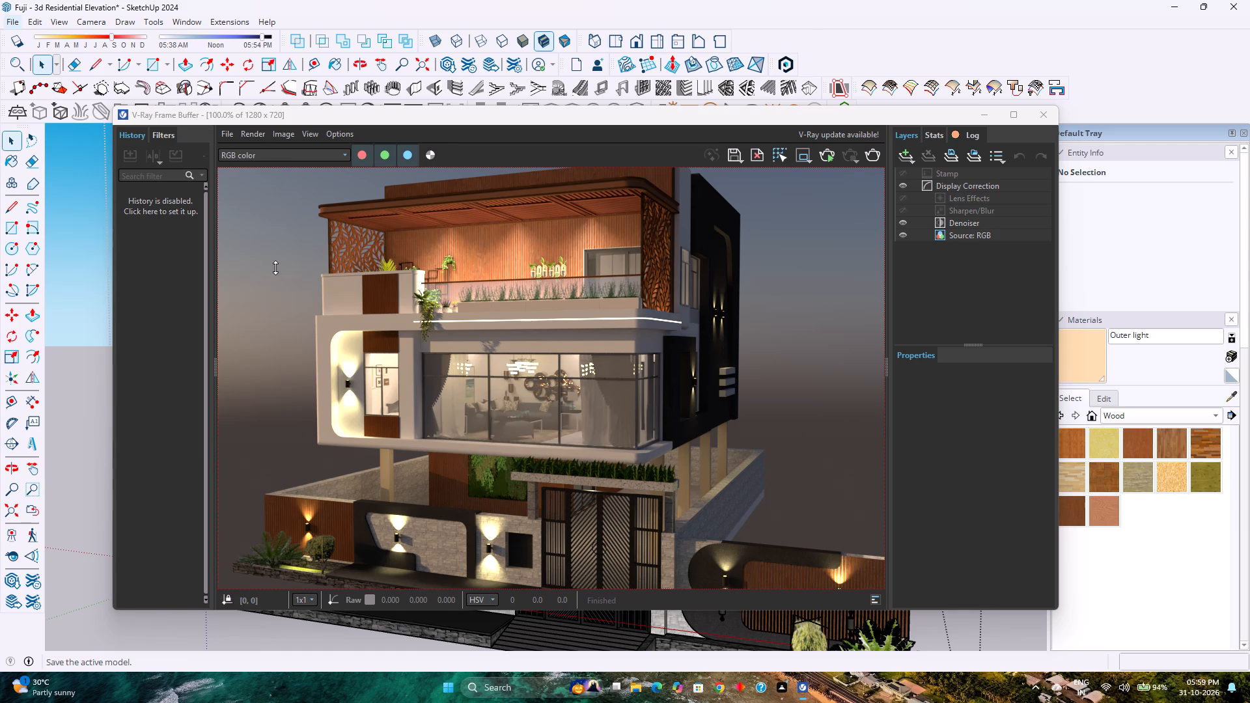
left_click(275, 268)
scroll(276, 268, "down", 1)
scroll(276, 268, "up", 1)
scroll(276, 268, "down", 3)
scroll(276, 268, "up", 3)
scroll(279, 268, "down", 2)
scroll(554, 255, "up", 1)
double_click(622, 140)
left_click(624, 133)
Minimise the V-Ray Frame Buffer and return to the house model with nothing selected.
left_click(794, 683)
left_click(746, 630)
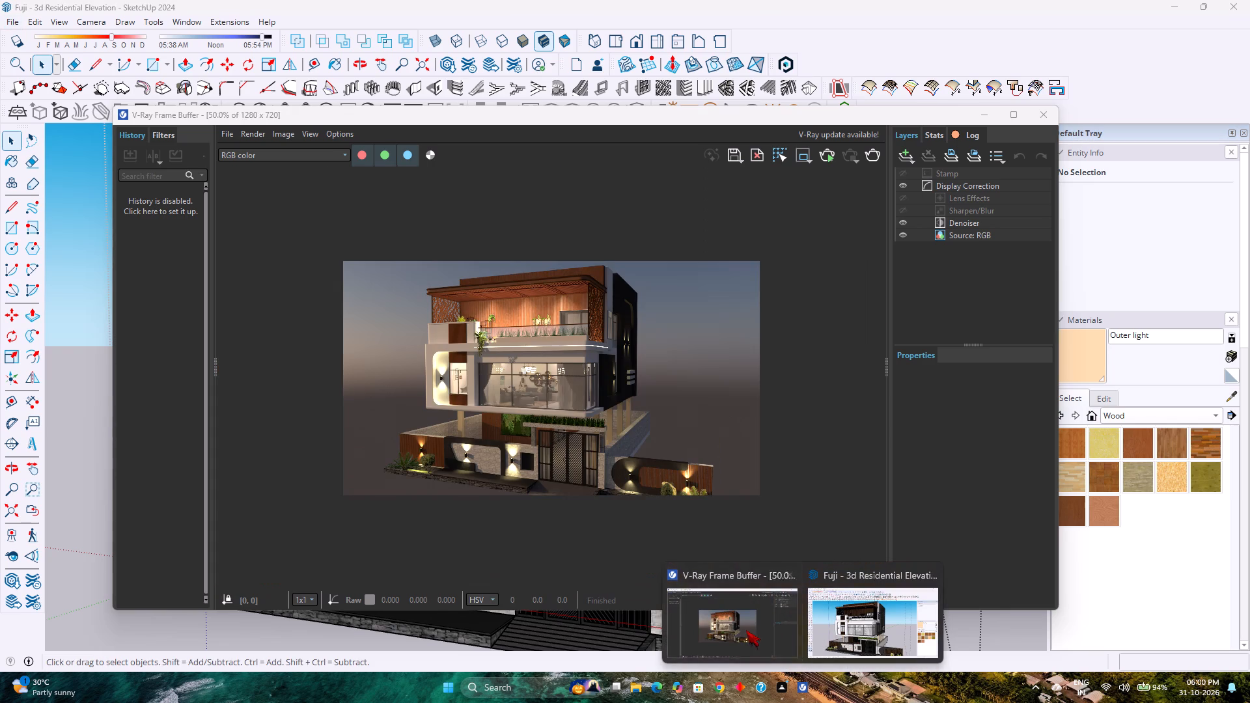
left_click(870, 643)
double_click(836, 68)
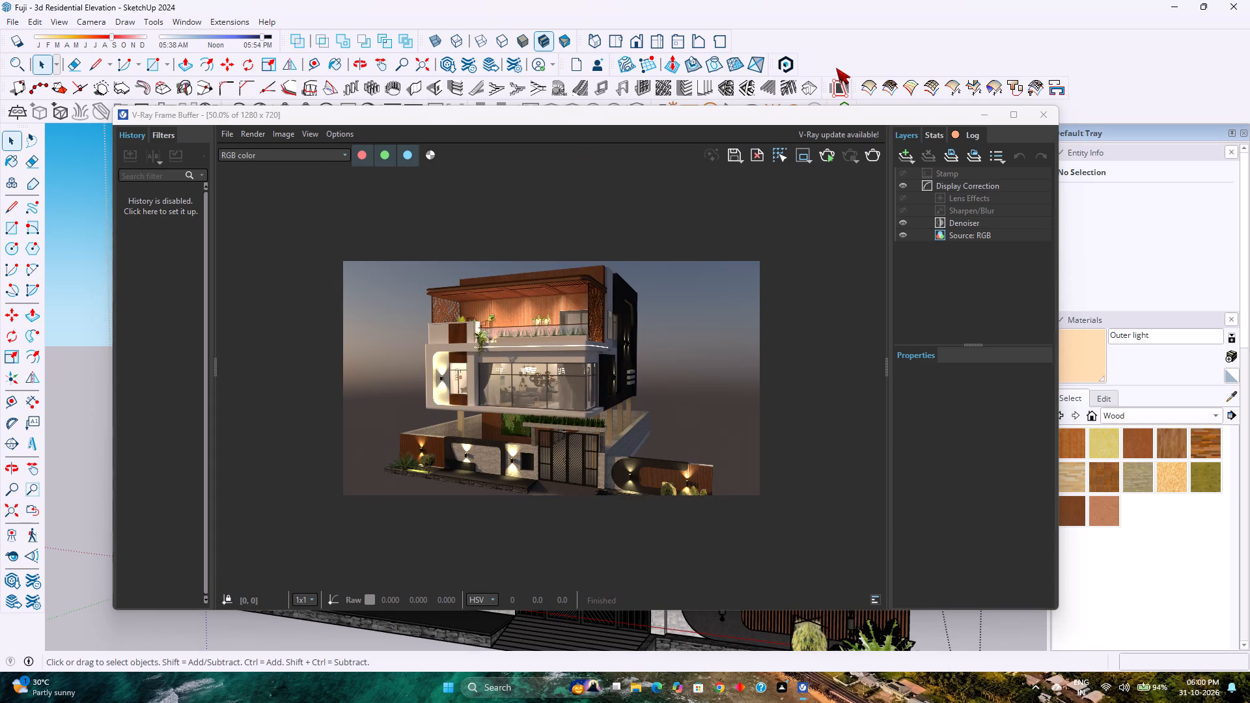
left_click(836, 54)
left_click(980, 113)
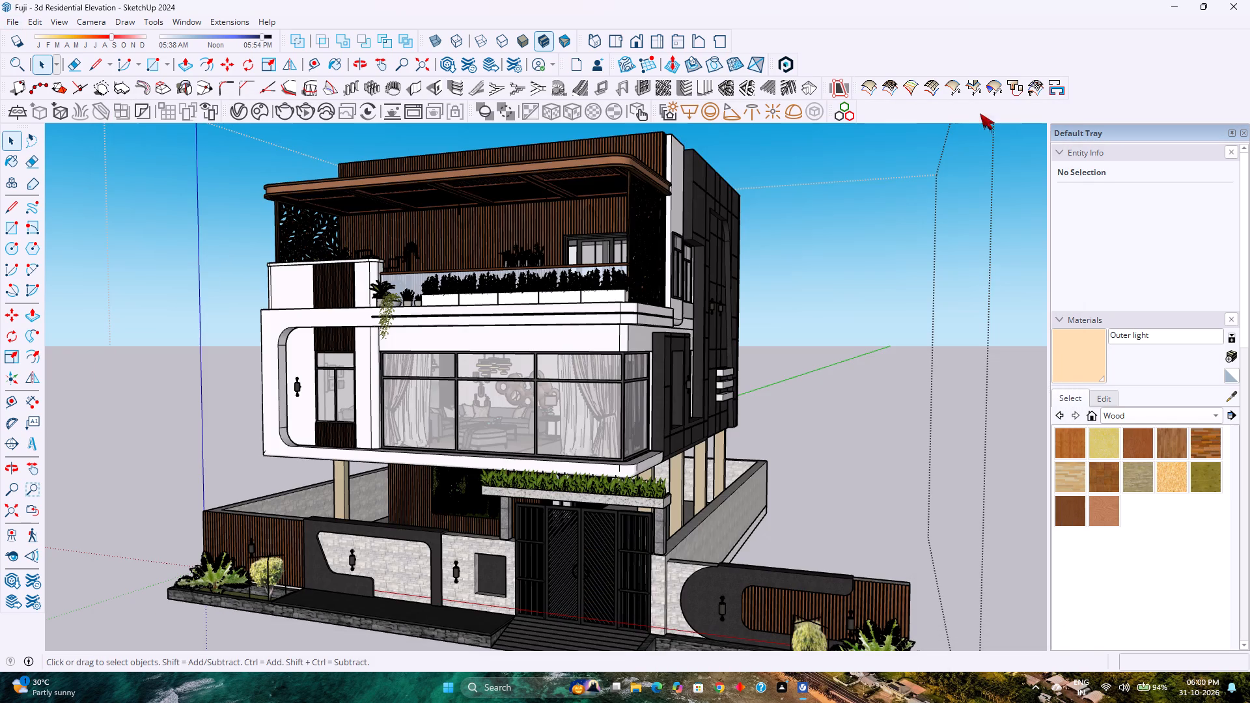
left_click(669, 303)
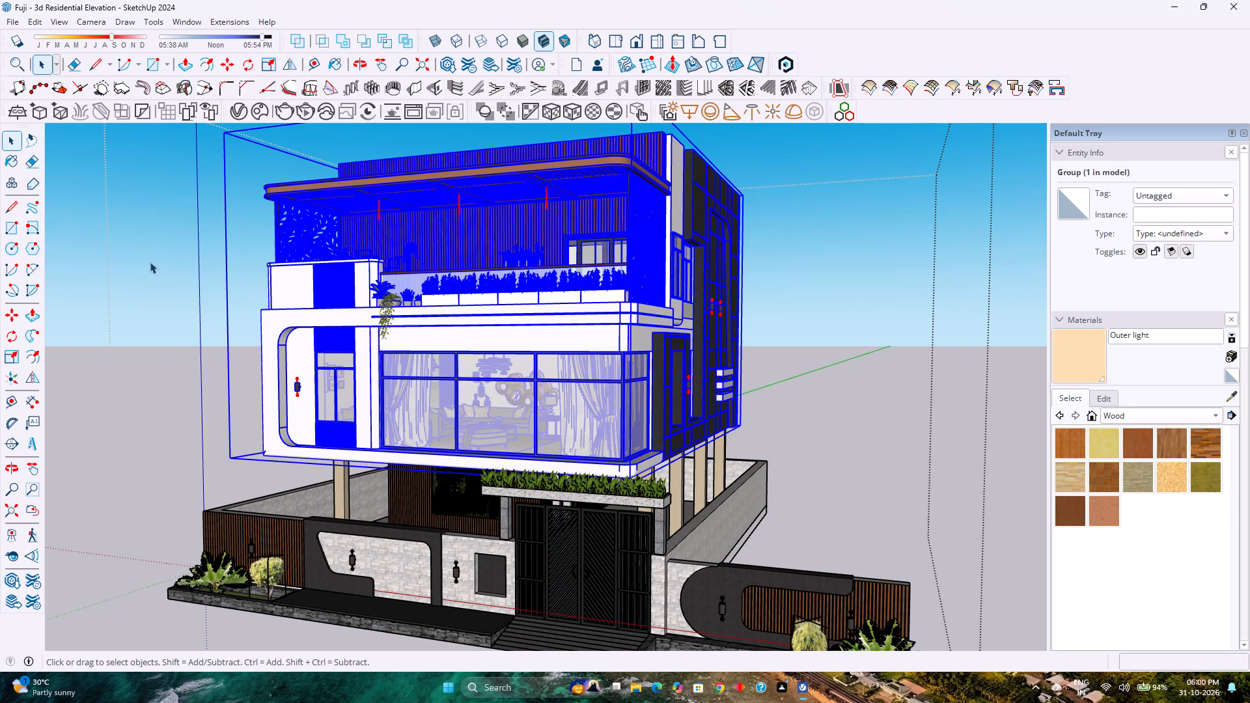
left_click(90, 222)
Examine the house model from the front and from the plain white side wall as possible render angles.
scroll(431, 264, "down", 1)
scroll(431, 264, "up", 1)
scroll(431, 264, "down", 2)
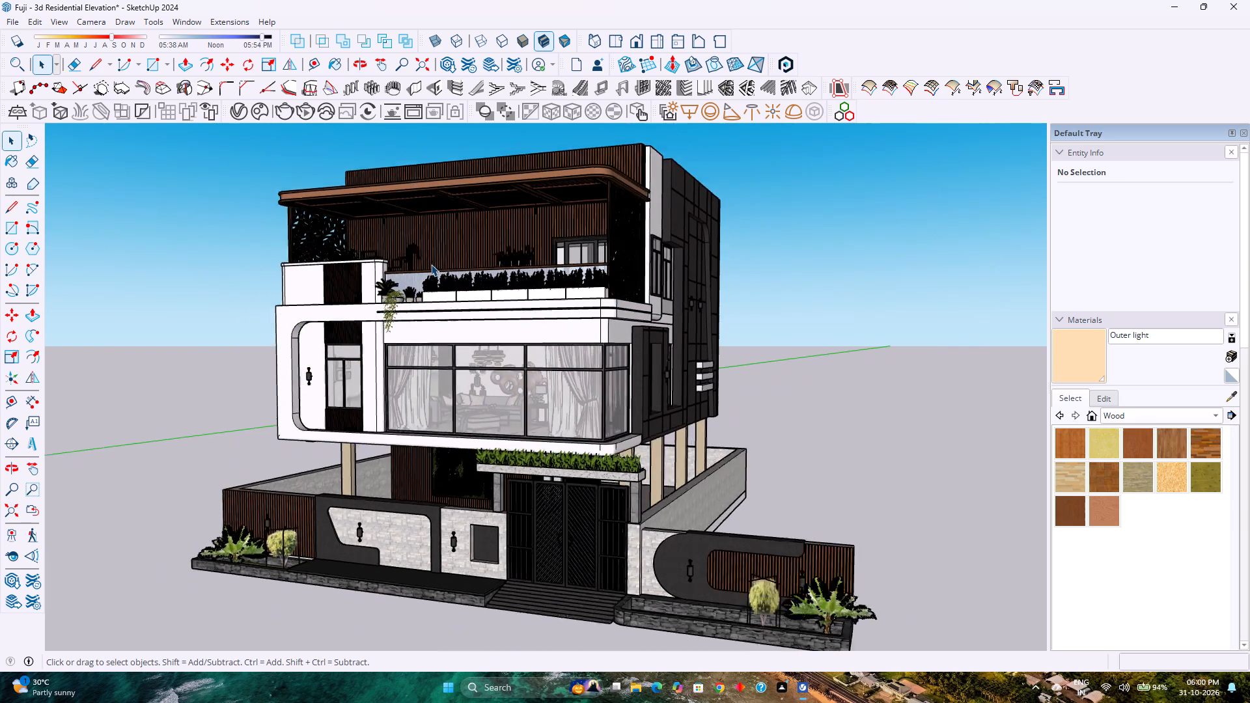
scroll(431, 264, "down", 2)
scroll(521, 447, "up", 4)
scroll(430, 220, "up", 2)
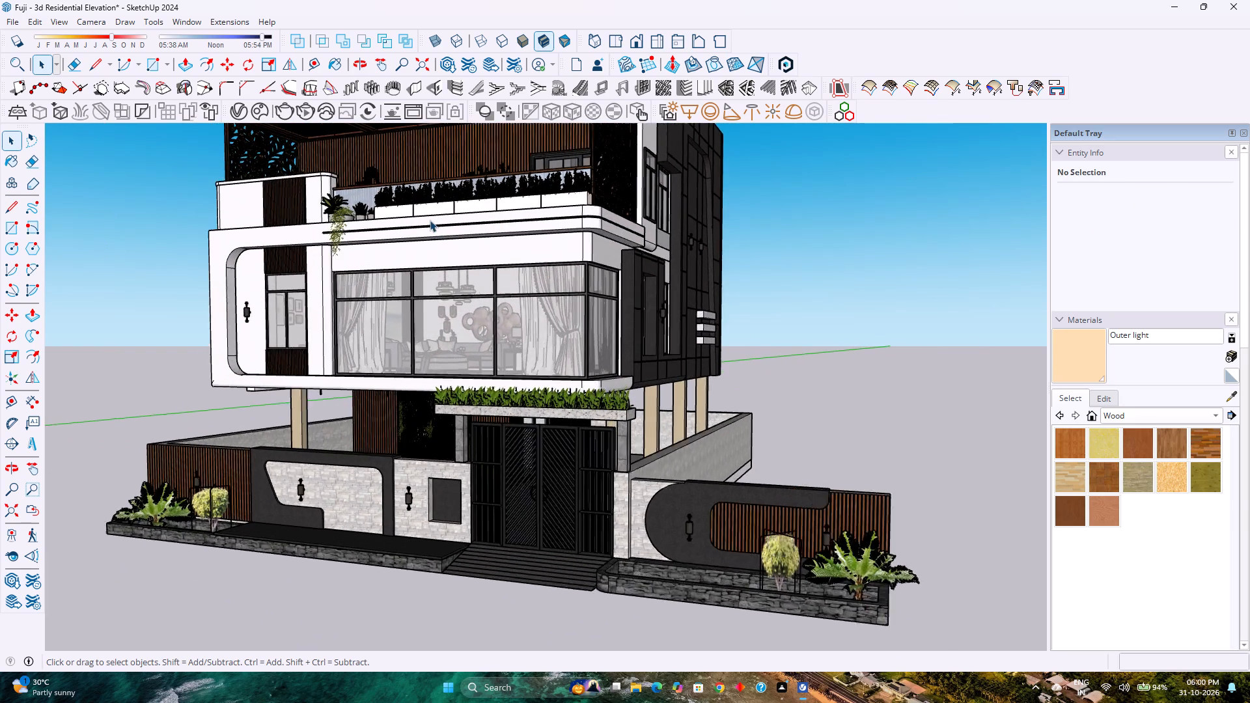
scroll(430, 220, "down", 4)
middle_click_drag(430, 221, 651, 268)
middle_click(651, 268)
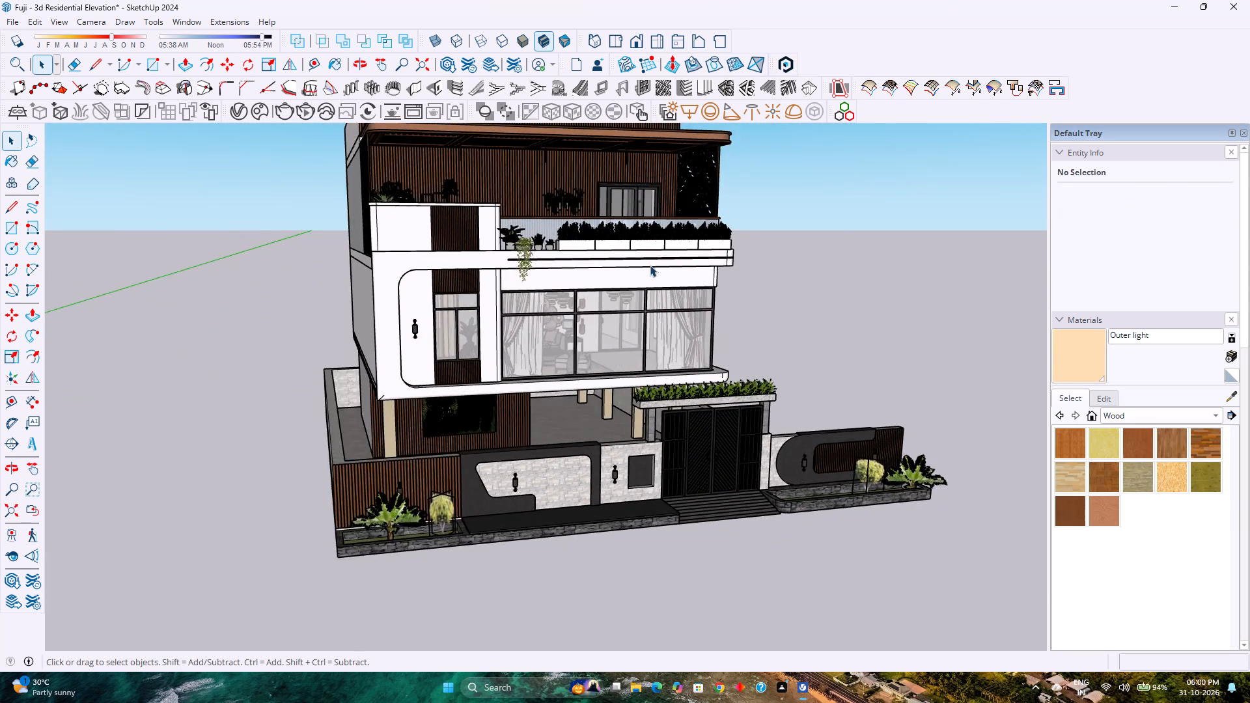
scroll(650, 265, "down", 7)
scroll(521, 265, "up", 4)
middle_click(514, 265)
middle_click(514, 265)
middle_click_drag(514, 265, 689, 277)
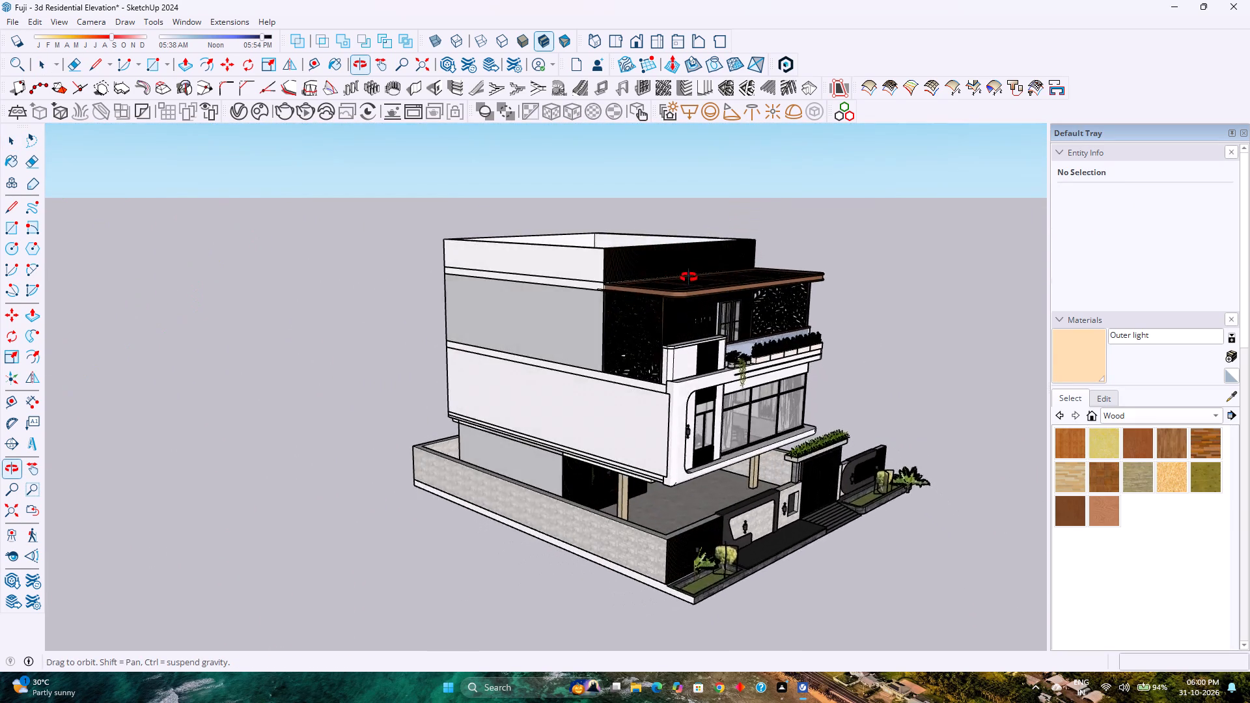
middle_click_drag(689, 277, 759, 273)
scroll(645, 329, "down", 4)
scroll(645, 330, "up", 5)
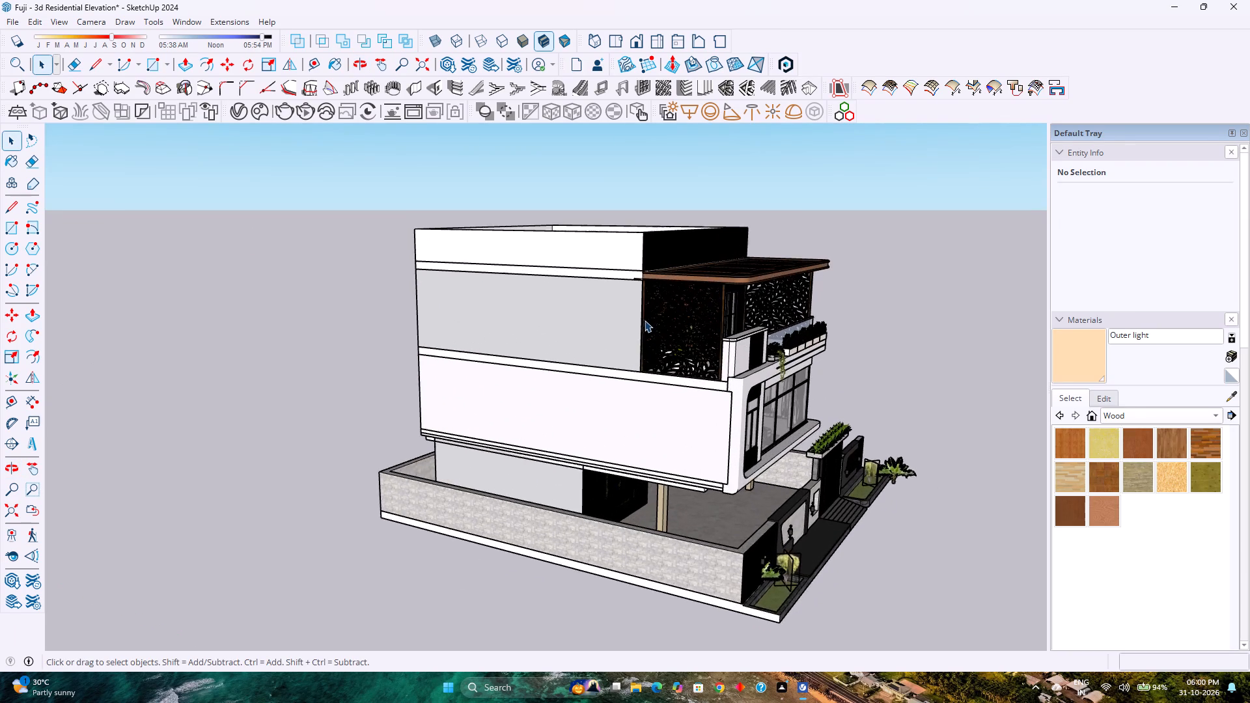
scroll(641, 401, "up", 4)
scroll(641, 401, "down", 4)
middle_click(667, 406)
middle_click(665, 407)
middle_click_drag(657, 408, 649, 408)
middle_click_drag(614, 409, 542, 409)
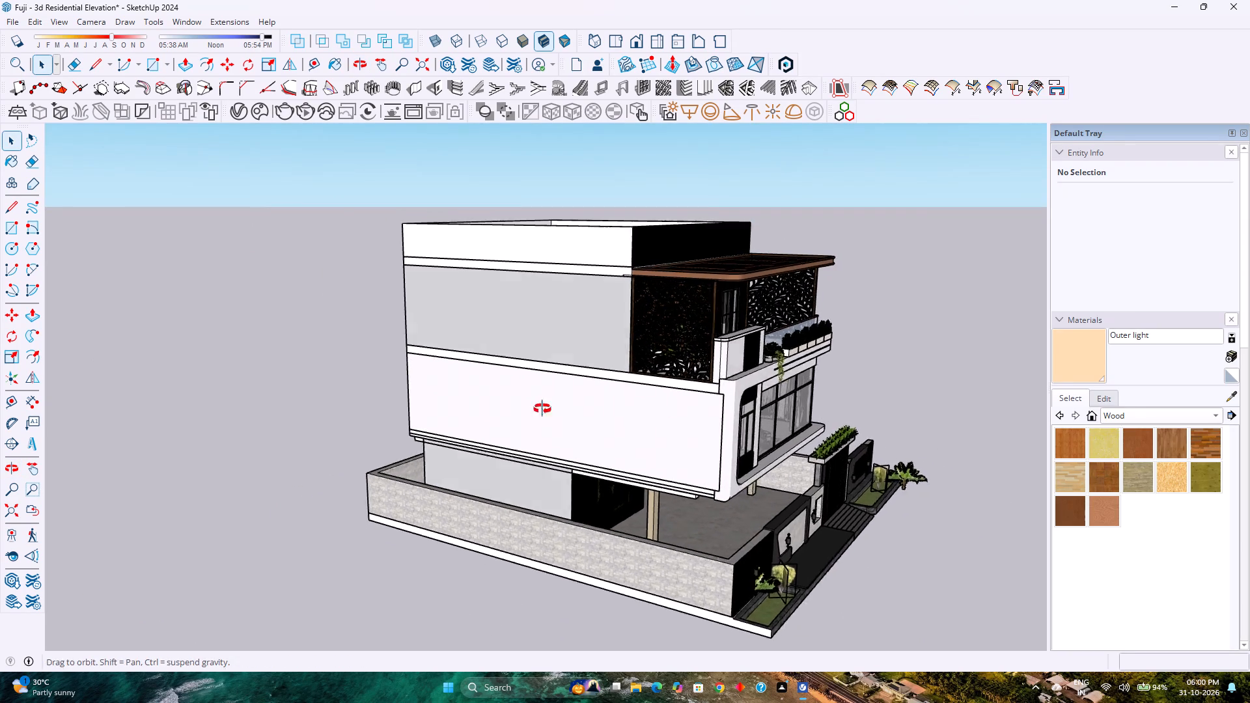
middle_click_drag(542, 409, 500, 409)
middle_click_drag(486, 409, 445, 409)
middle_click_drag(437, 409, 425, 409)
middle_click_drag(352, 407, 338, 407)
middle_click_drag(335, 407, 329, 410)
scroll(329, 406, "down", 4)
Start a V-Ray render of the house from a low three-quarter angle showing the glazed front and the dark panelled side wall.
middle_click_drag(735, 415, 297, 402)
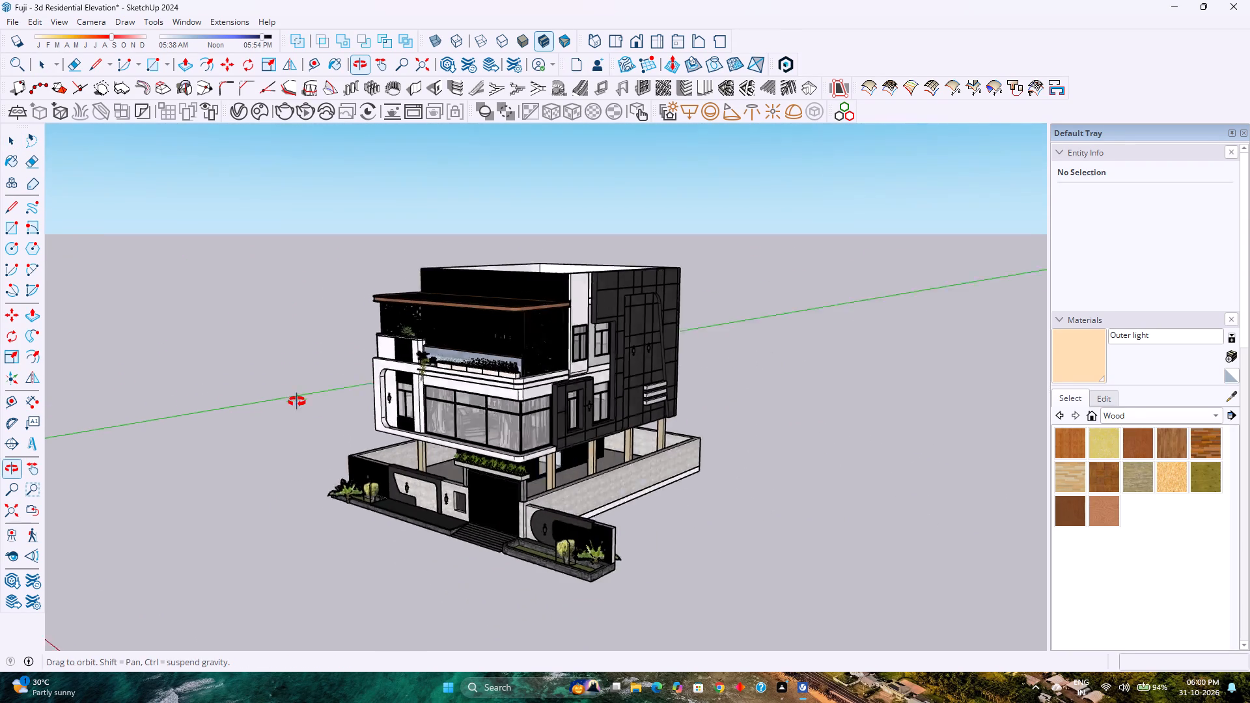
middle_click_drag(297, 402, 294, 399)
middle_click(294, 399)
scroll(557, 377, "up", 3)
scroll(557, 377, "down", 2)
middle_click(562, 407)
middle_click(557, 404)
middle_click_drag(549, 386, 546, 353)
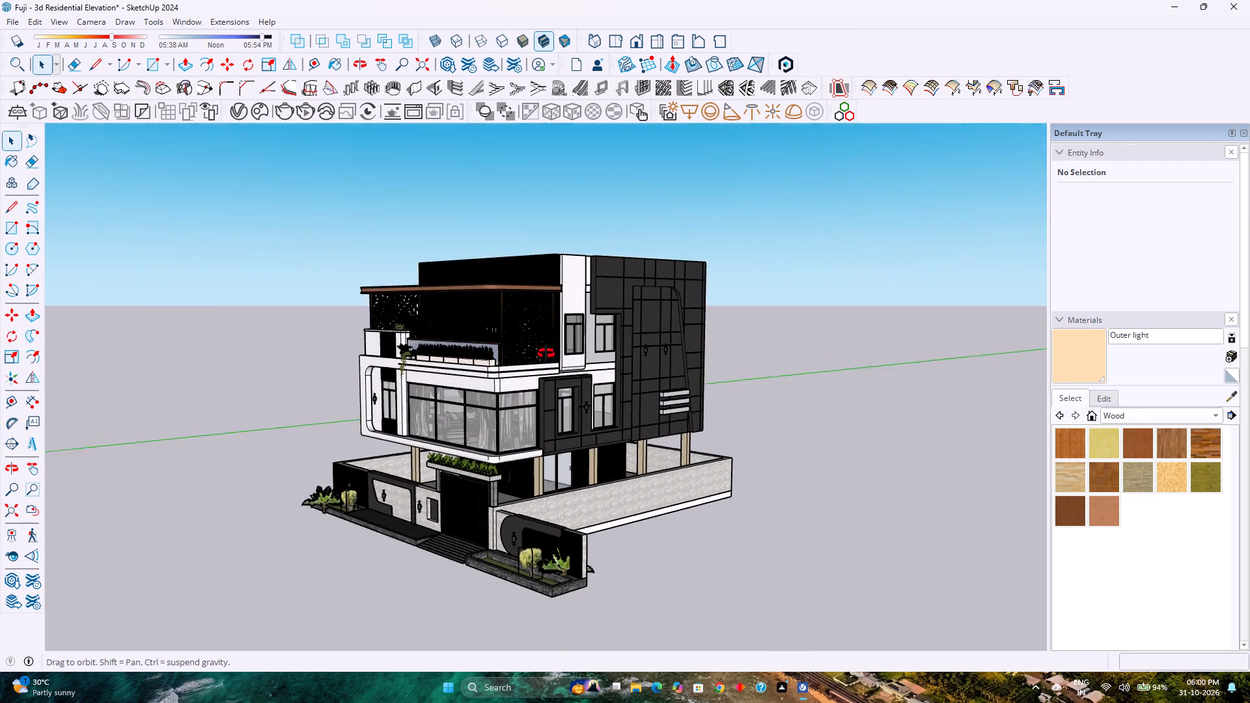
middle_click_drag(546, 353, 545, 337)
scroll(542, 351, "up", 1)
scroll(395, 359, "up", 3)
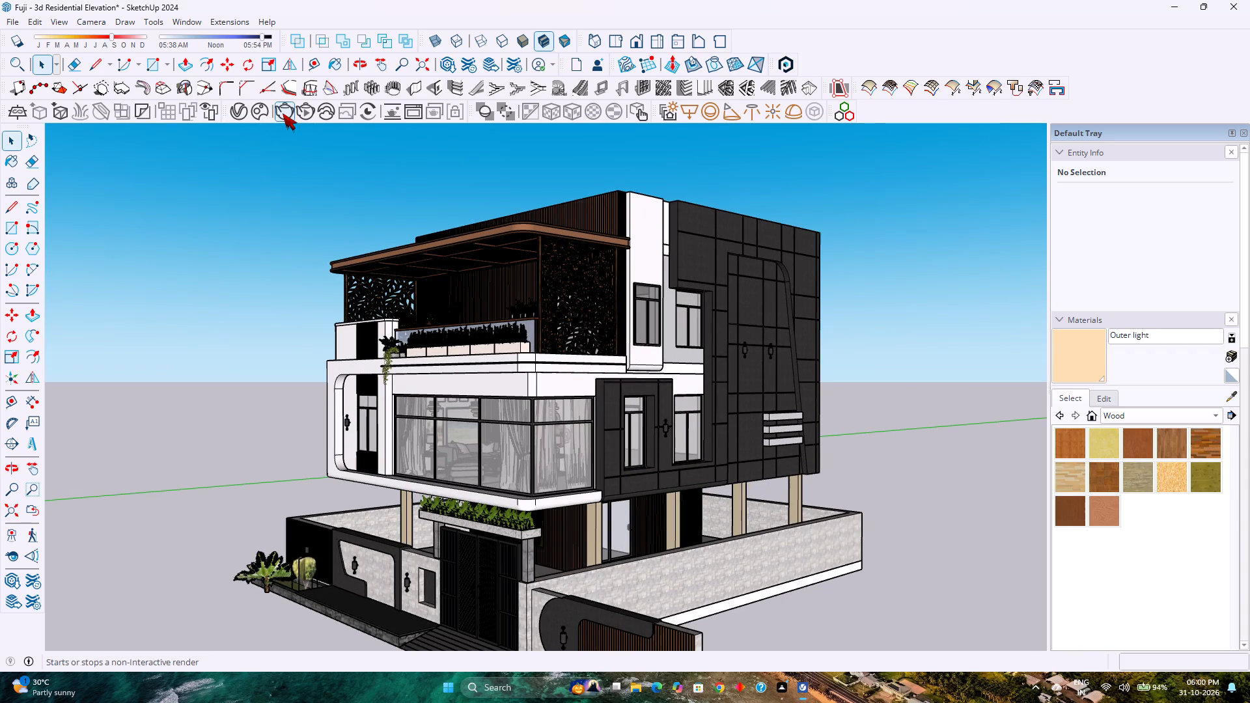
middle_click_drag(527, 324, 519, 320)
scroll(352, 221, "down", 4)
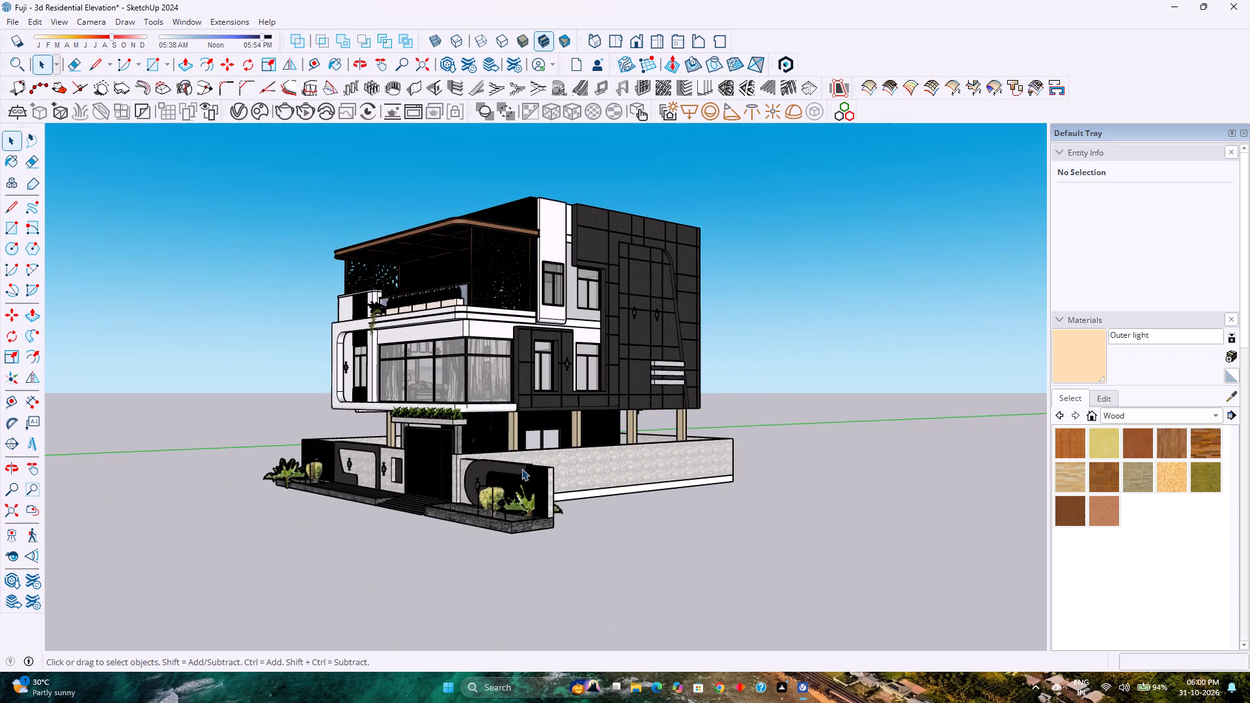
scroll(522, 470, "up", 2)
middle_click_drag(495, 440, 503, 463)
middle_click(503, 463)
scroll(443, 372, "up", 1)
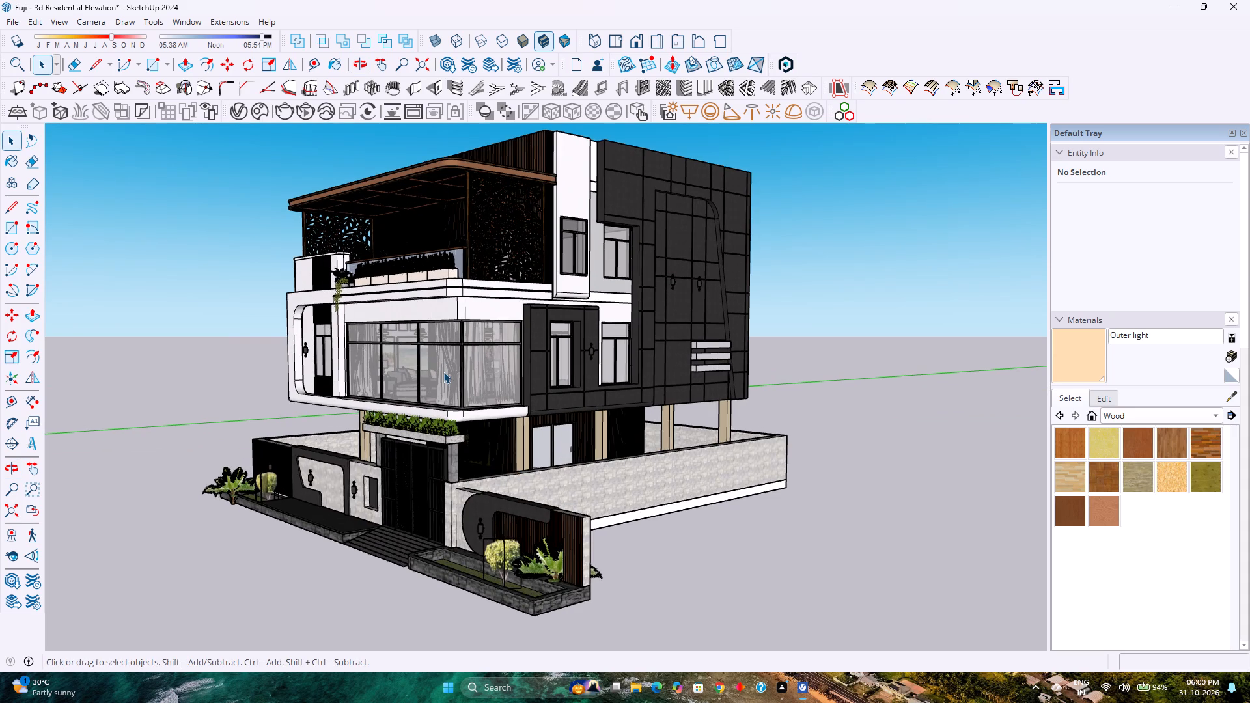
scroll(443, 372, "up", 1)
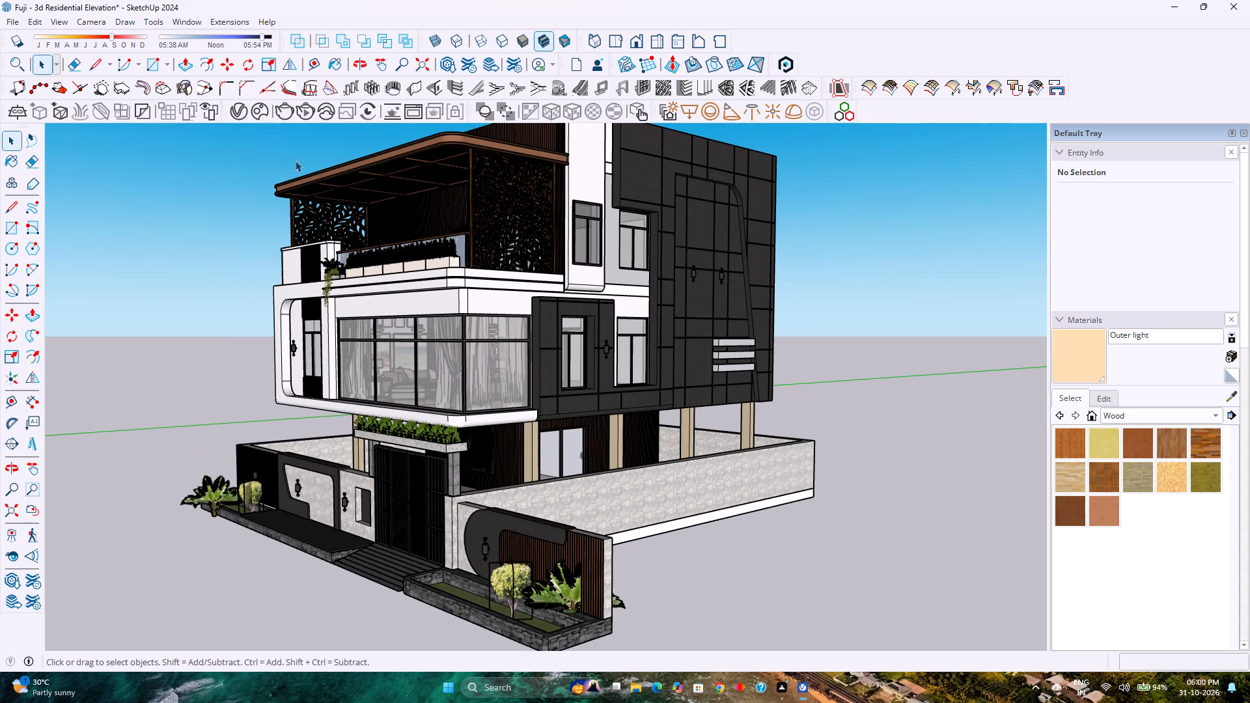
scroll(397, 284, "down", 1)
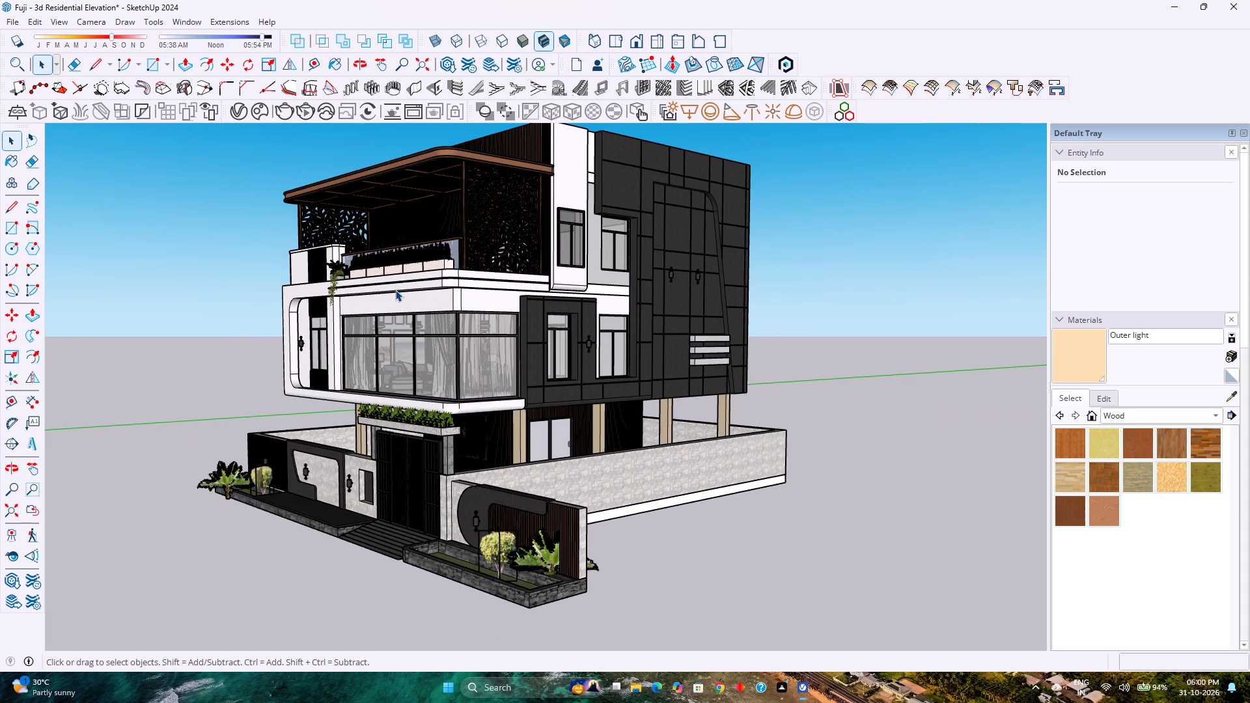
middle_click_drag(389, 281, 392, 314, "shift")
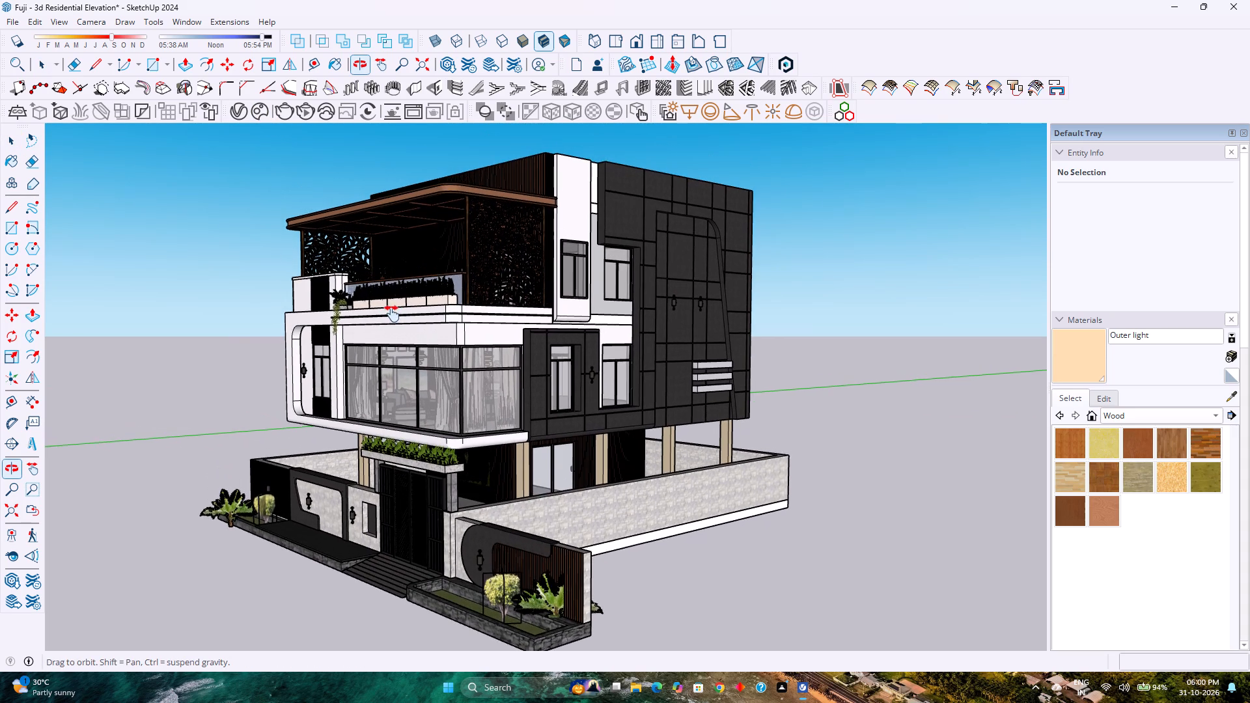
middle_click_drag(392, 314, 393, 309, "shift")
middle_click(414, 375, "shift")
middle_click_drag(411, 363, 408, 347, "shift")
middle_click(408, 347, "shift")
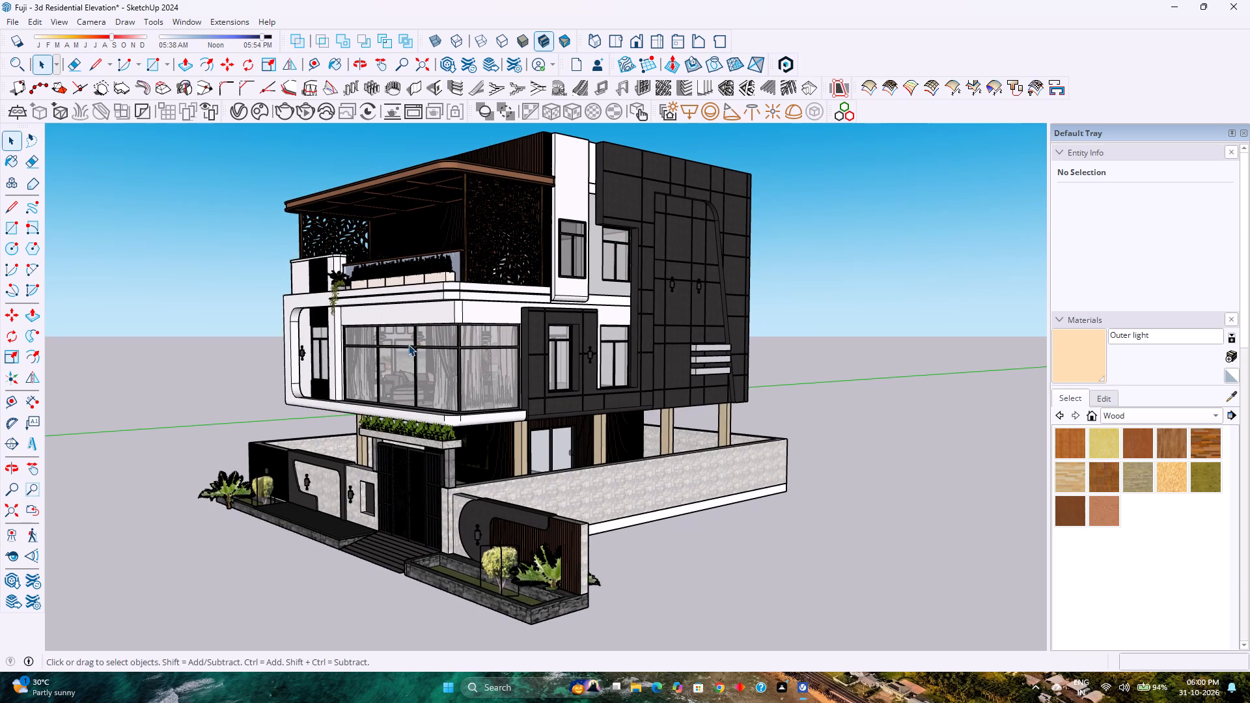
scroll(408, 344, "up", 1)
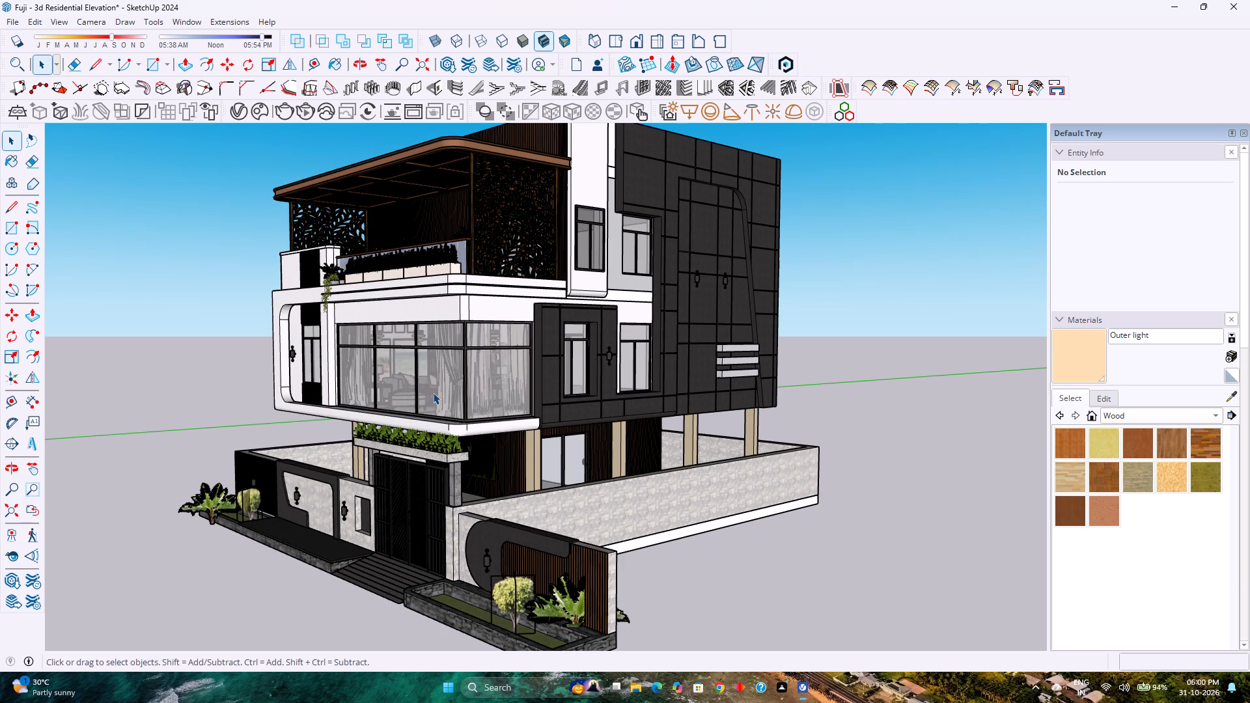
scroll(433, 391, "down", 1, "shift")
middle_click_drag(433, 391, 441, 404, "shift")
middle_click(441, 403, "shift")
middle_click(438, 400, "shift")
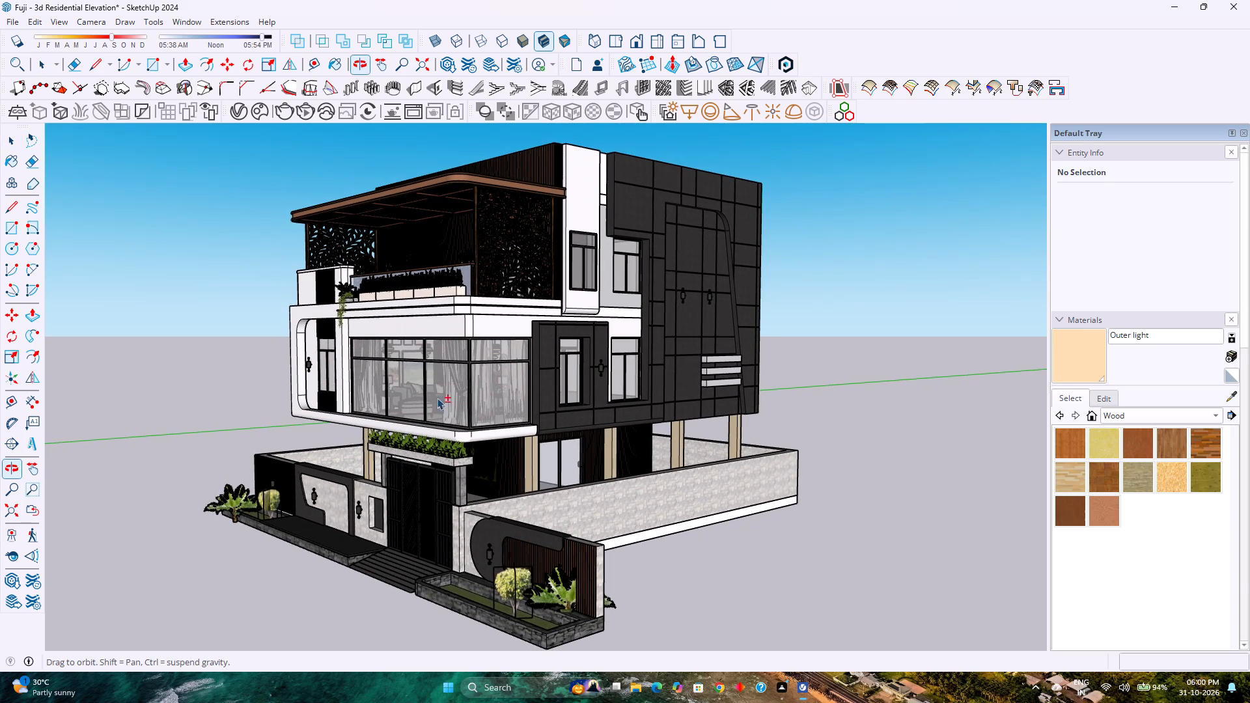
left_click(292, 116)
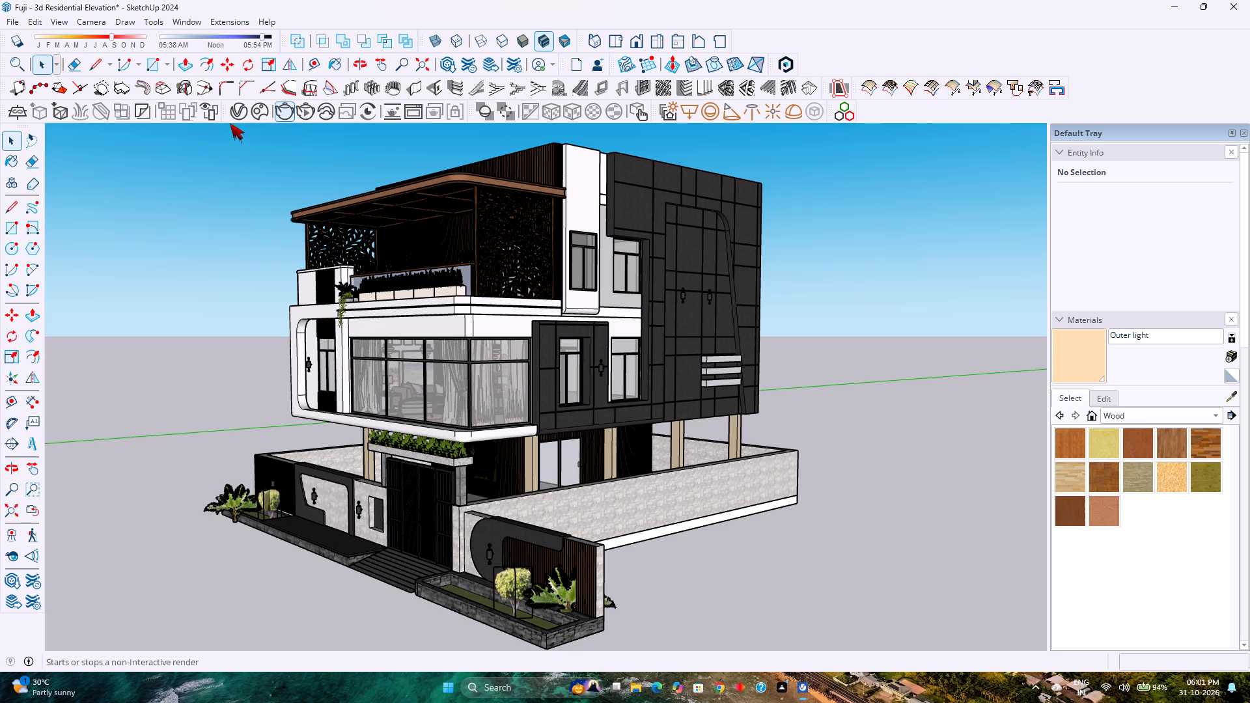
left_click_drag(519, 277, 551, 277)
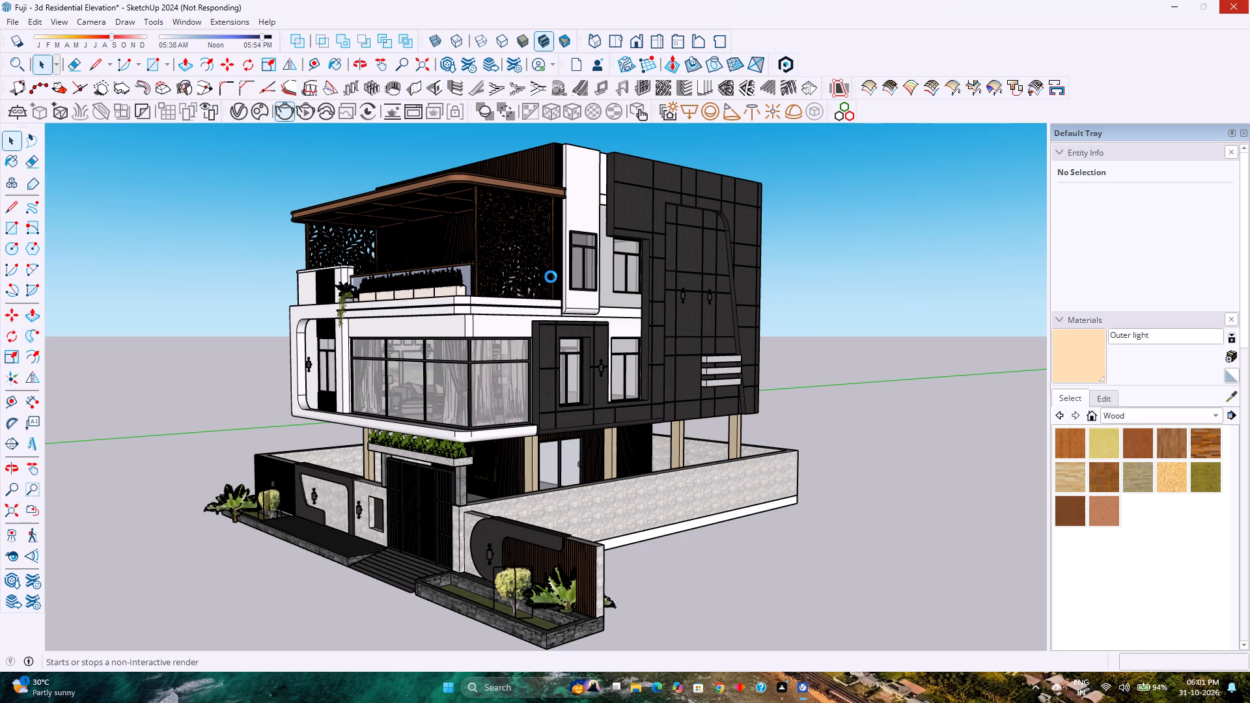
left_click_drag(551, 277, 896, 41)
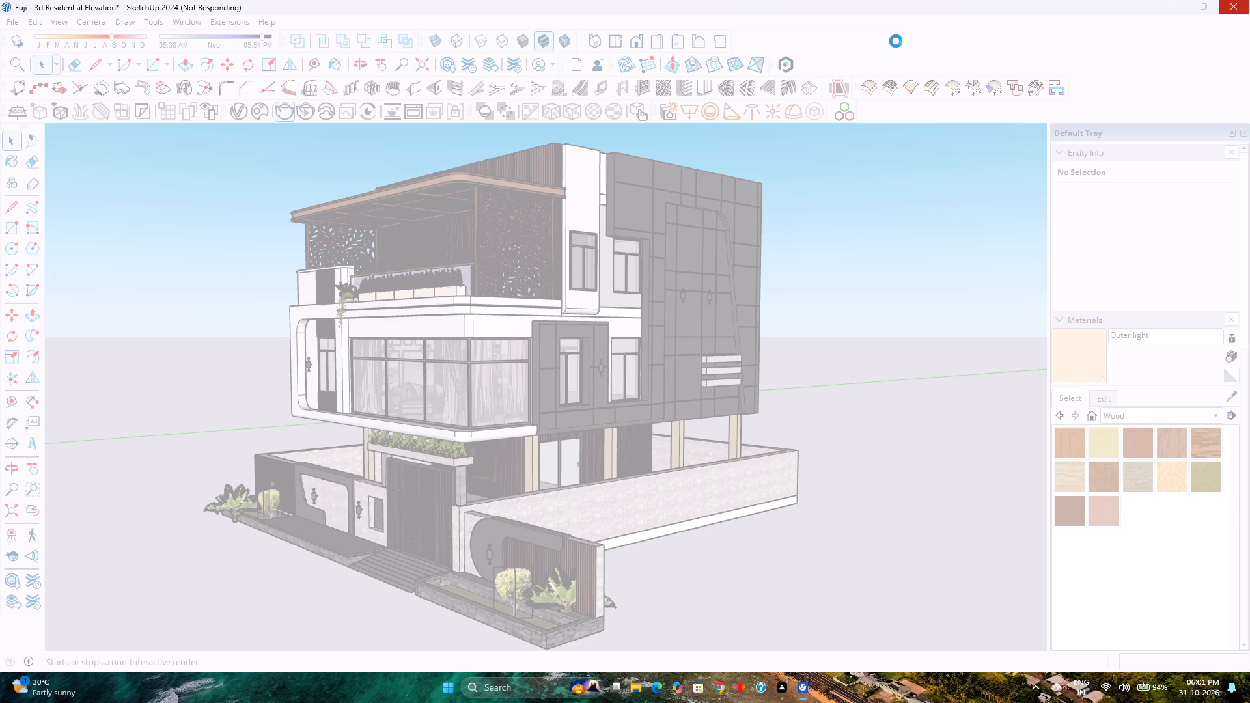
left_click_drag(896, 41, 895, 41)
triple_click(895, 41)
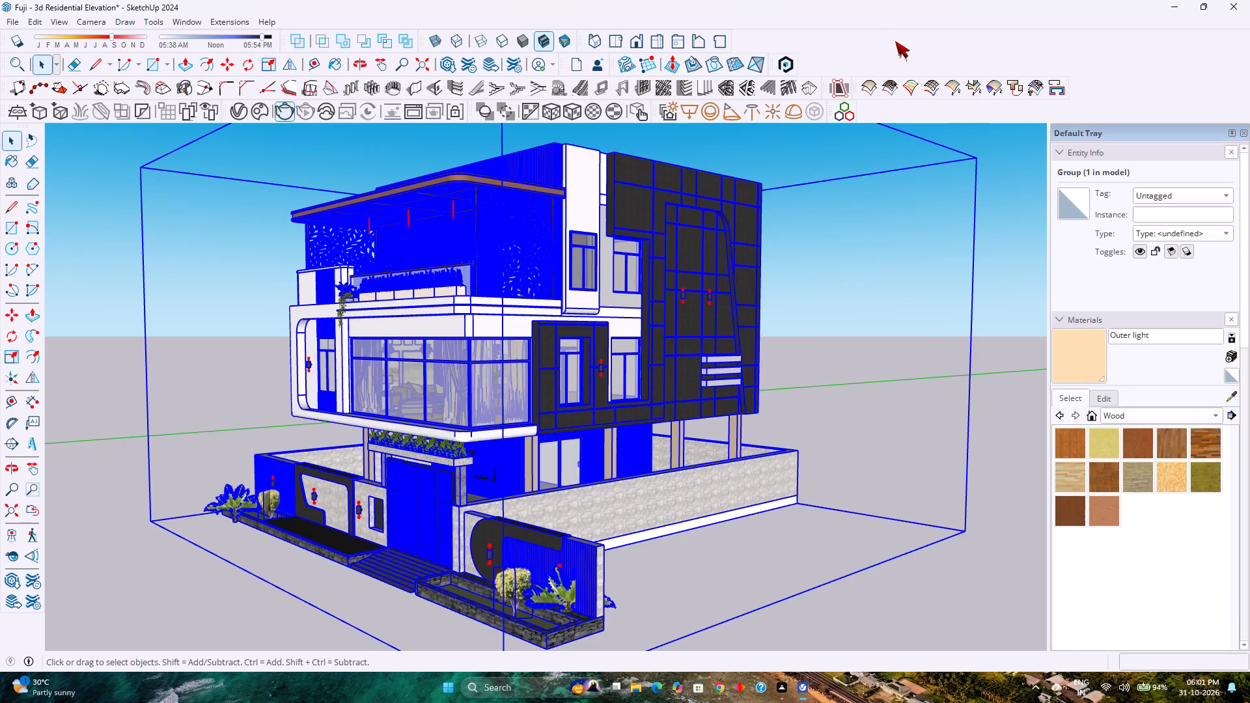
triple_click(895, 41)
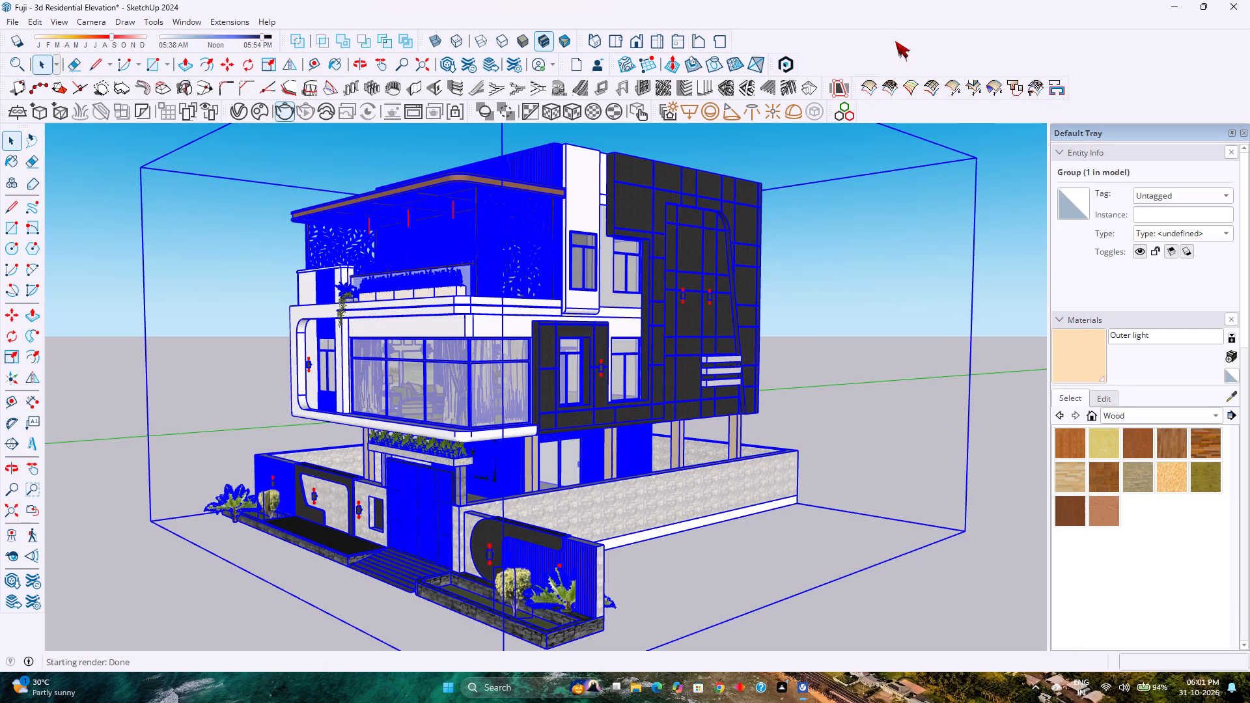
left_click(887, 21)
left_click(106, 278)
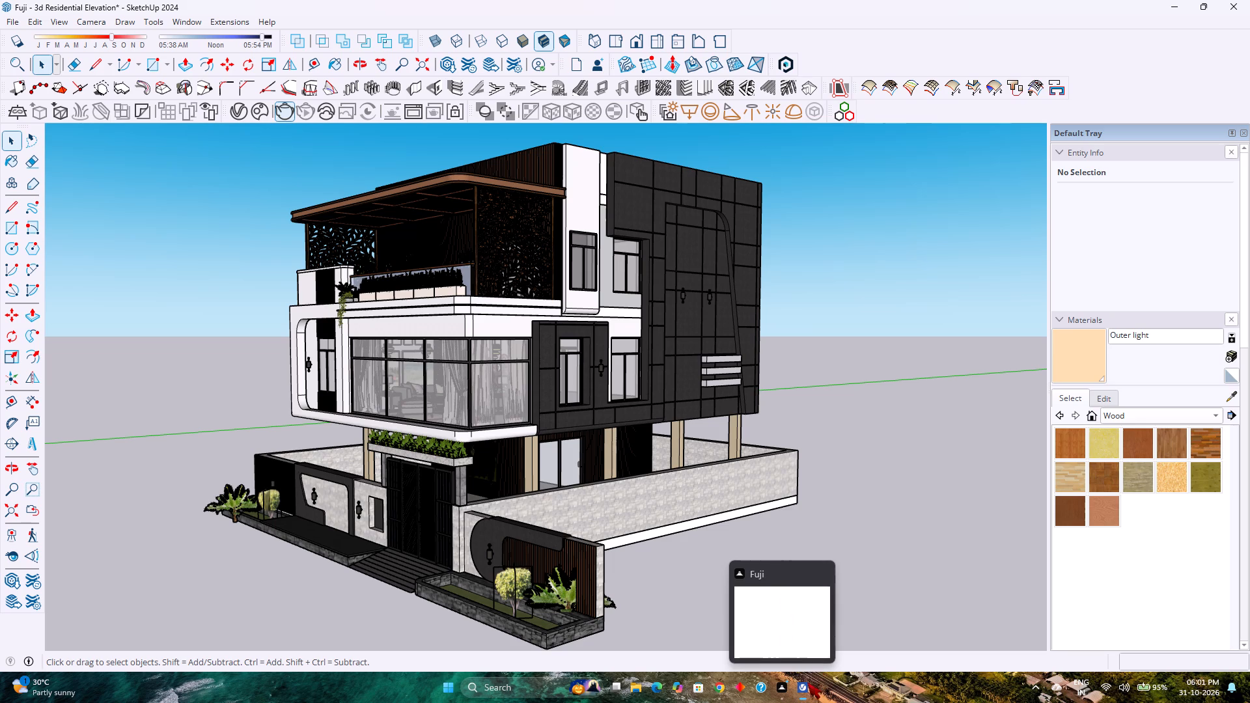
Switch to the separate Fuji window.
left_click(786, 624)
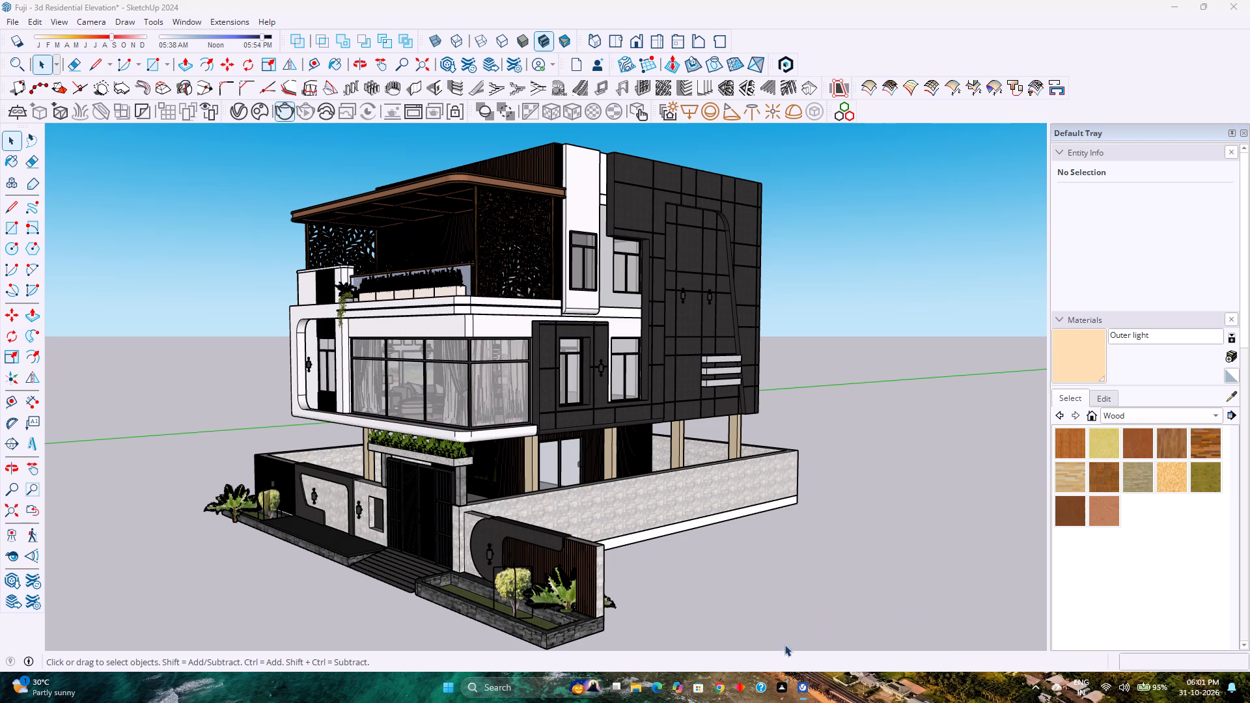
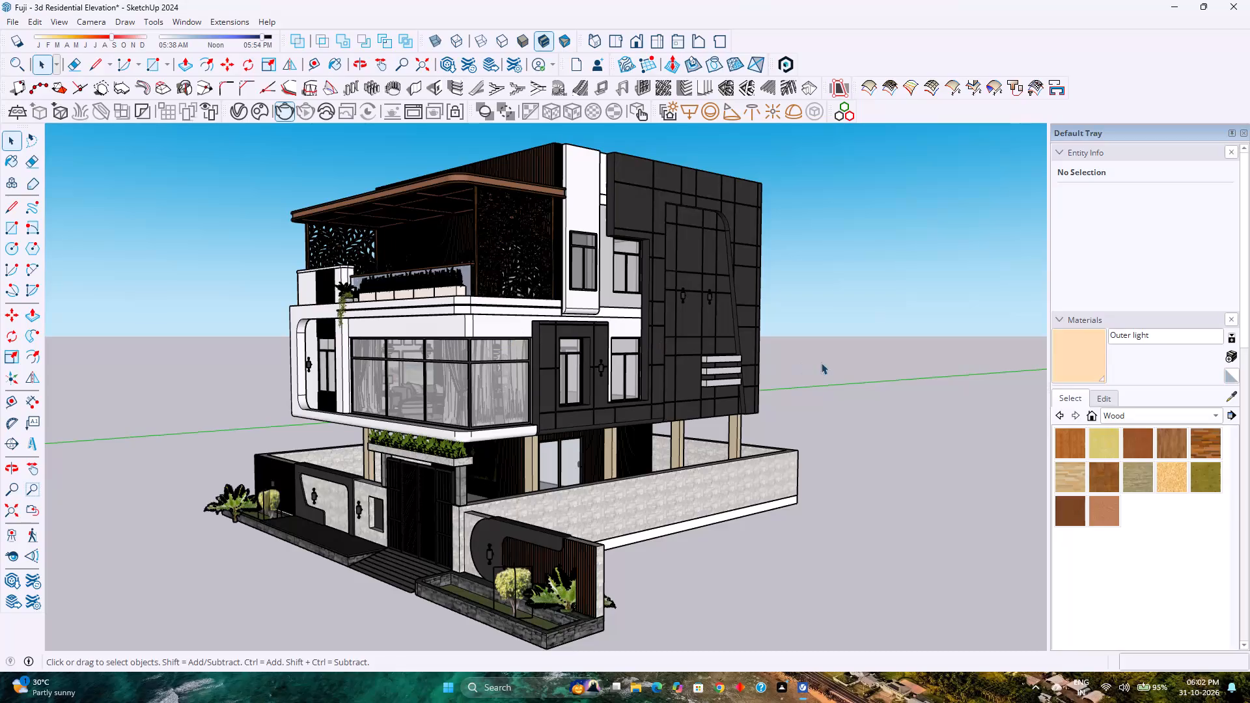
Stop the V-Ray render in progress from the V-Ray Asset Editor.
left_click(876, 364)
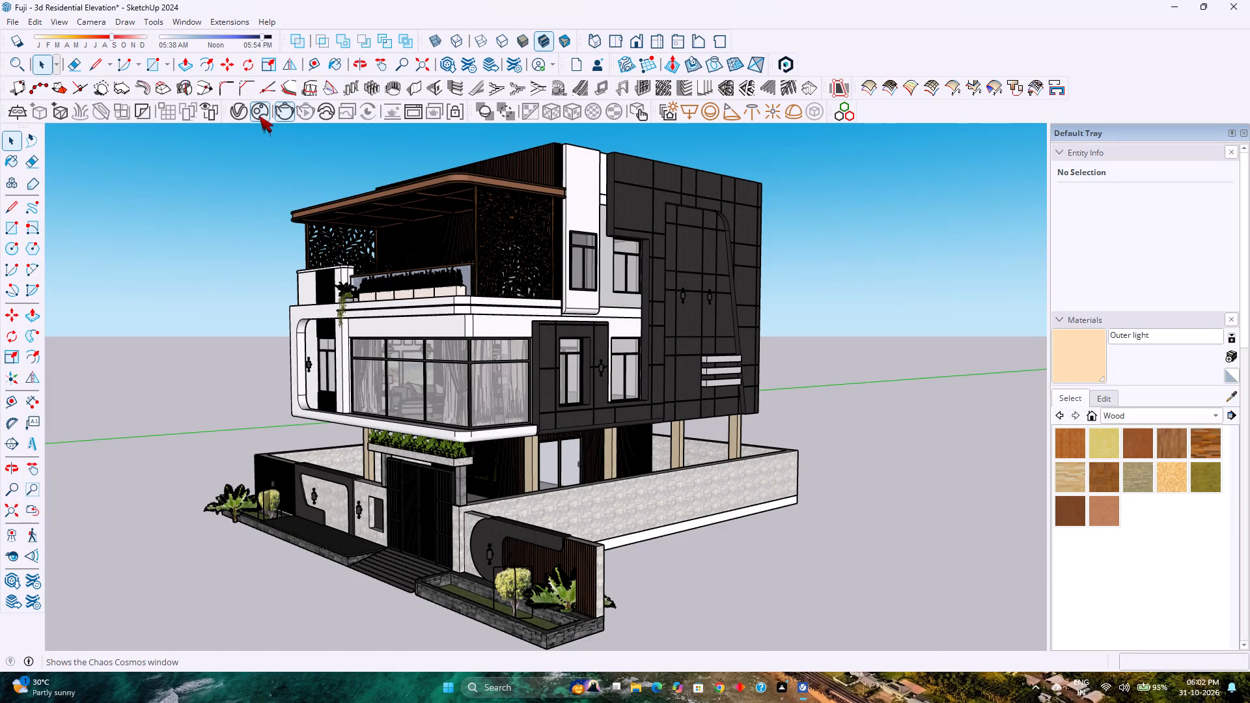
left_click(246, 116)
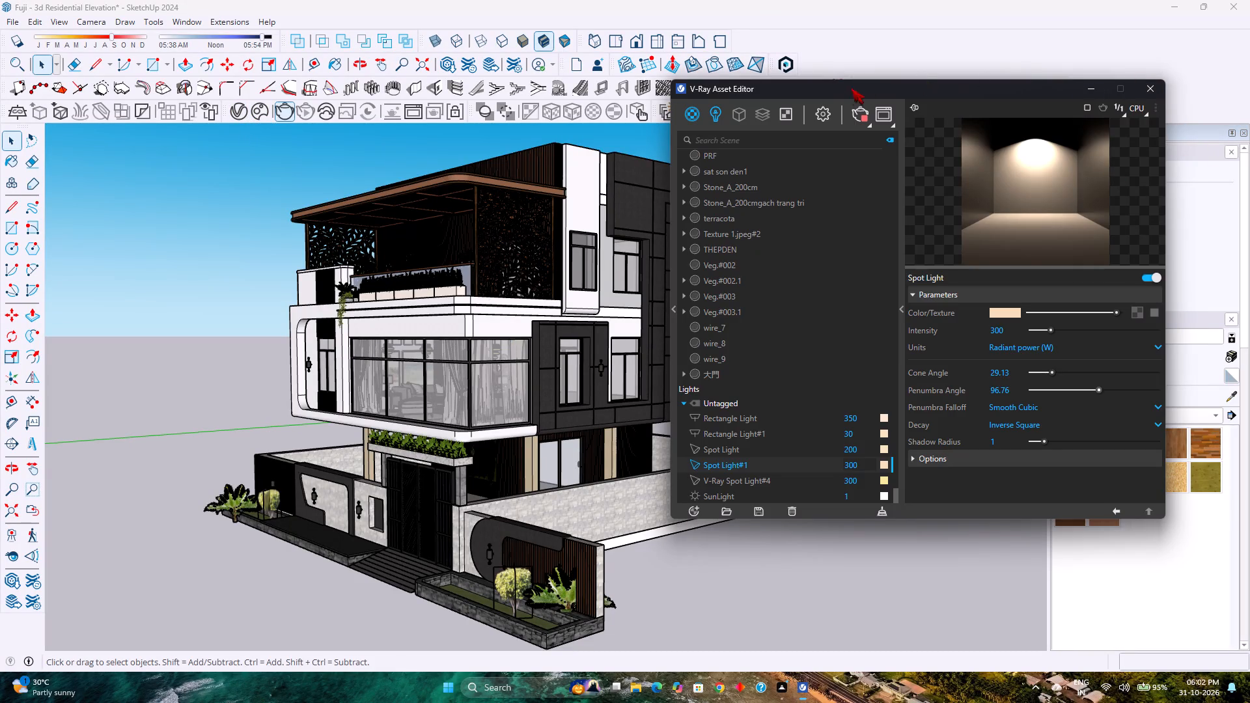
left_click(864, 116)
Start a new V-Ray render of the current three-quarter house view and minimise the V-Ray Asset Editor.
left_click(280, 109)
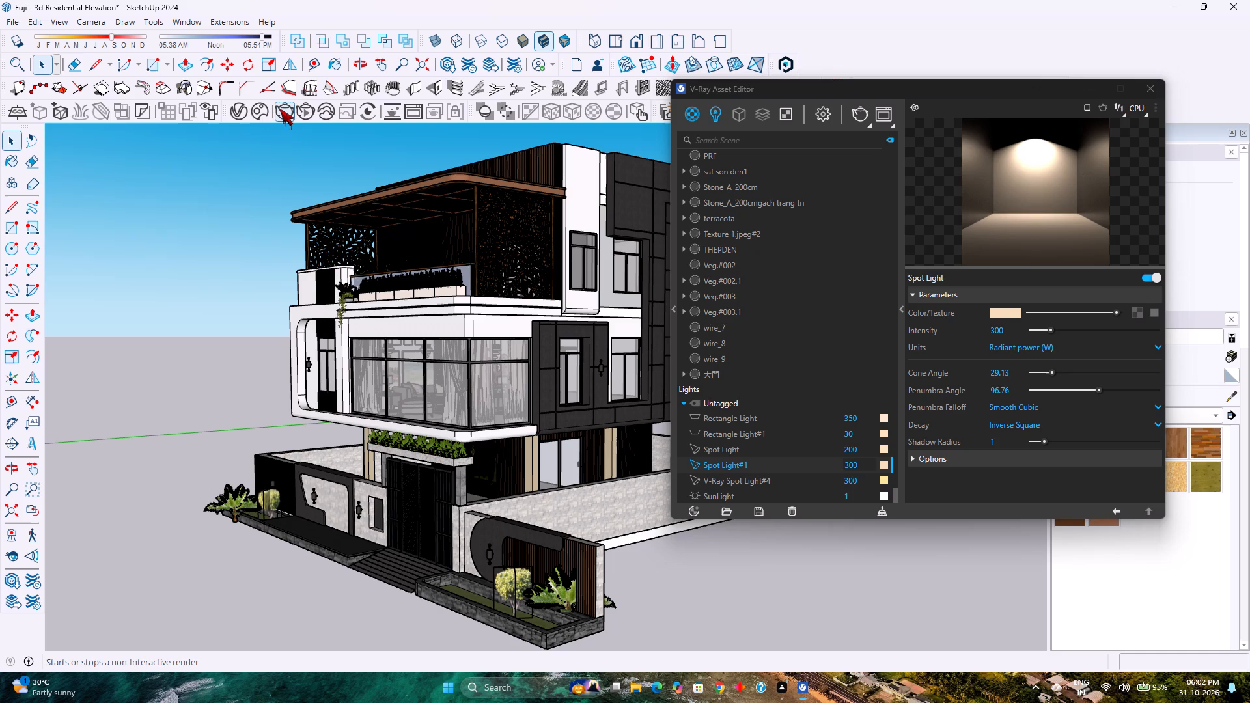
left_click(1087, 88)
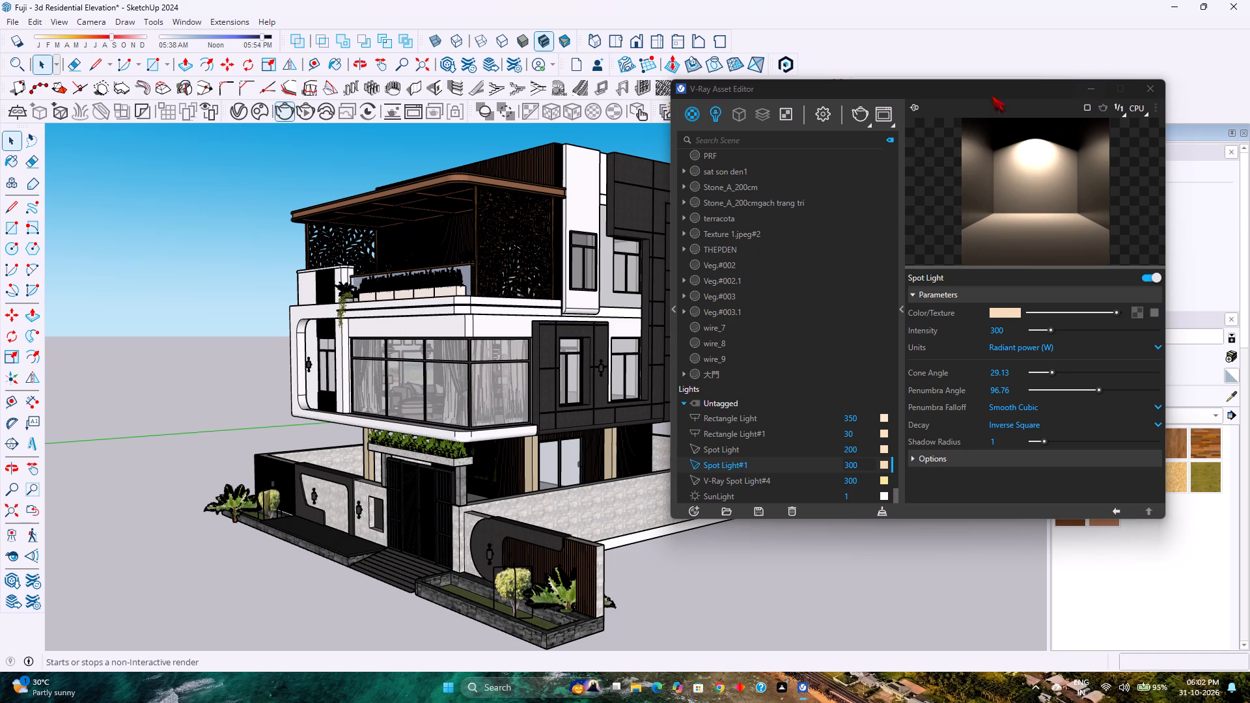
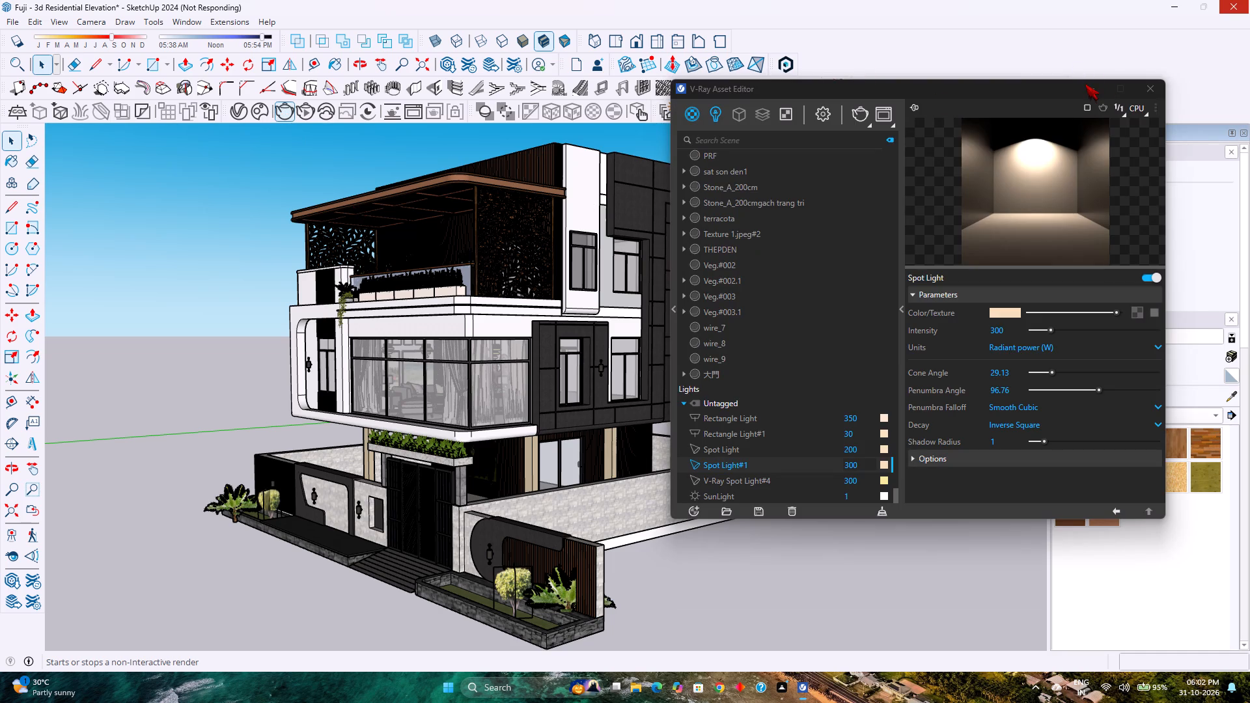
Try to stop and restart the V-Ray render of the three-quarter house view, toggling both the standard and interactive renders.
left_click(1085, 84)
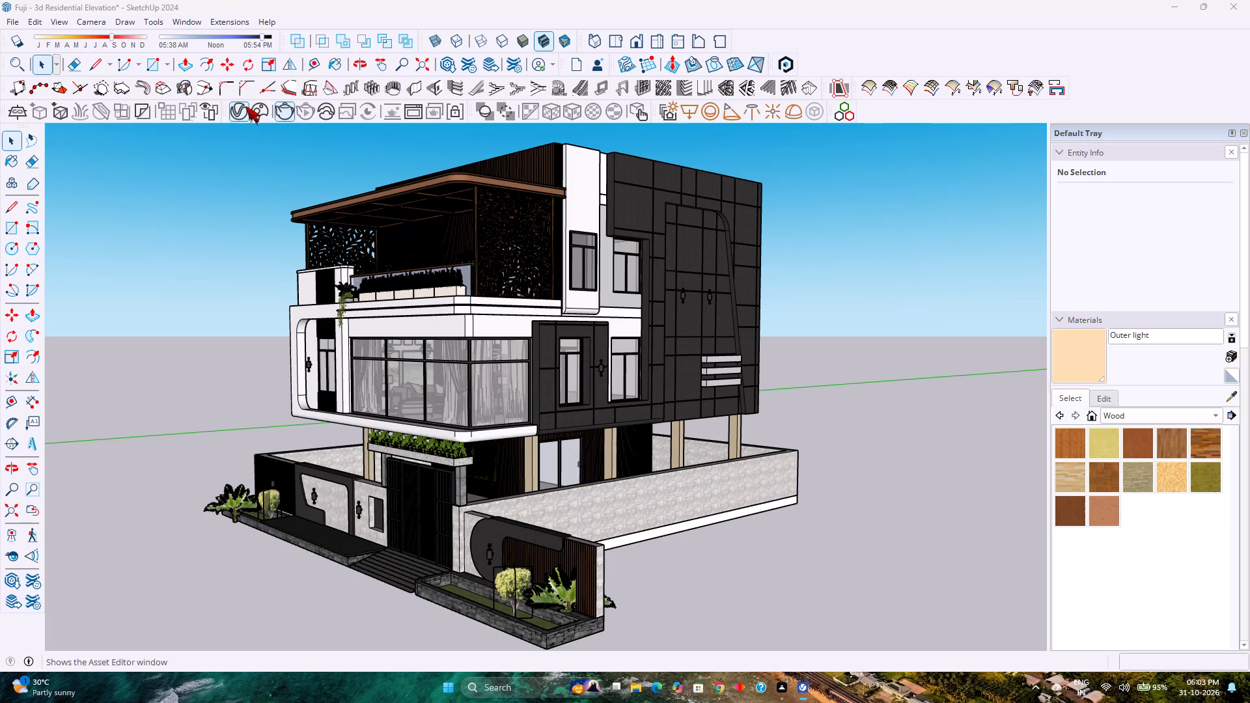
triple_click(282, 111)
left_click(304, 112)
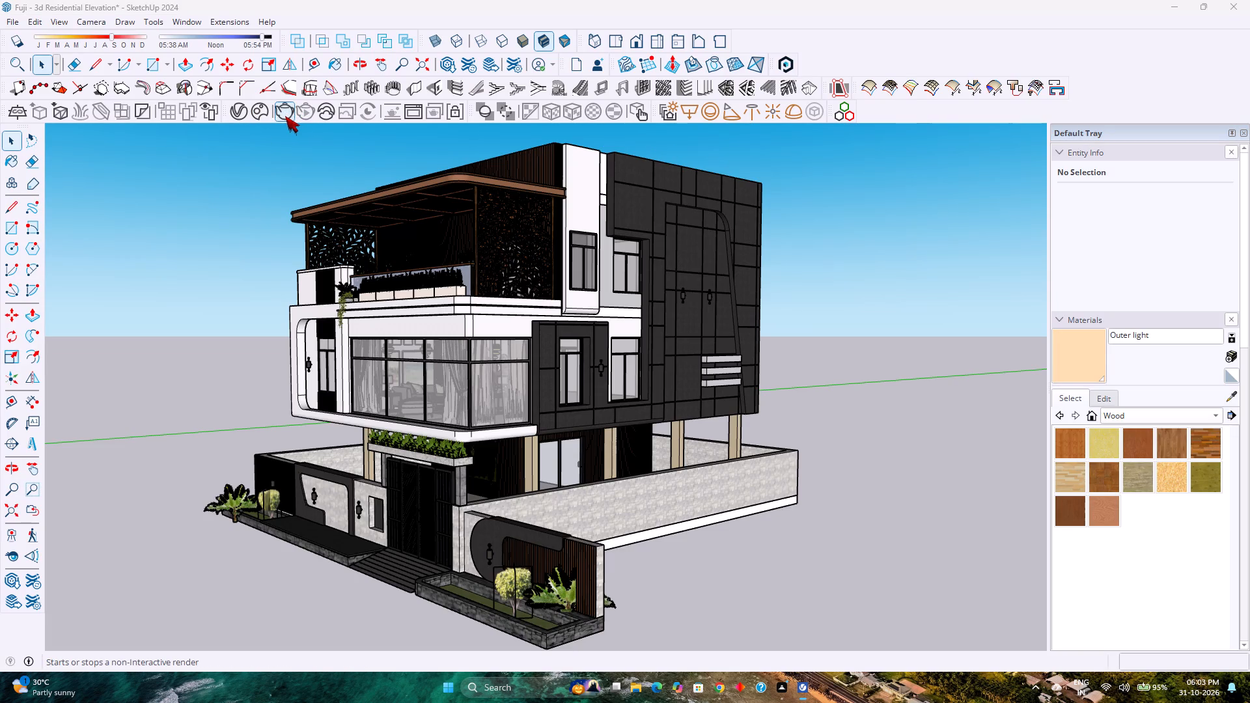
left_click(285, 116)
left_click(303, 117)
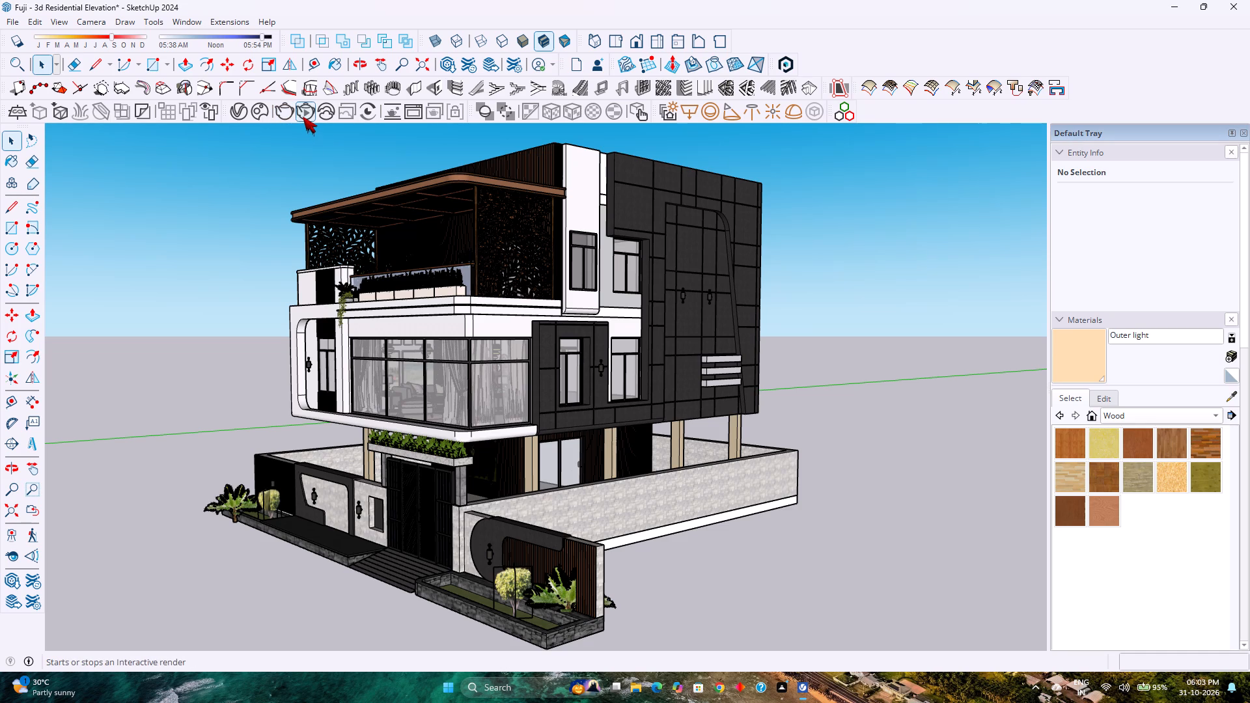
triple_click(283, 113)
triple_click(283, 113)
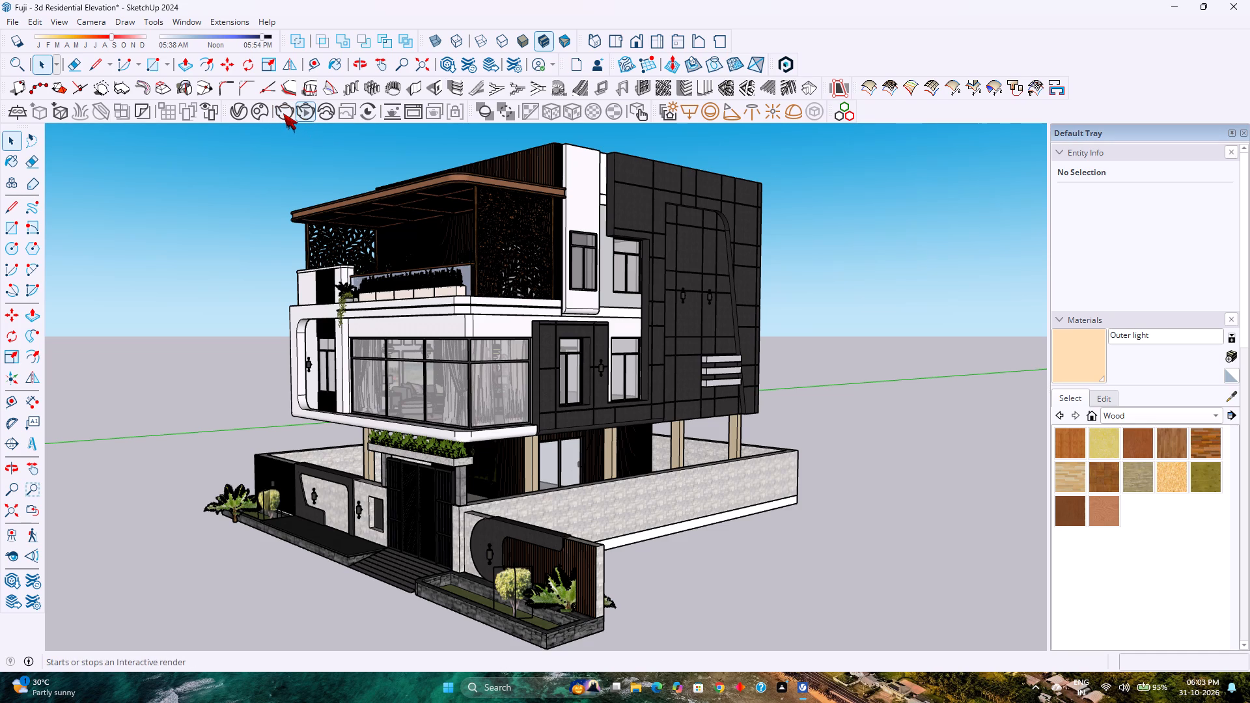
triple_click(283, 113)
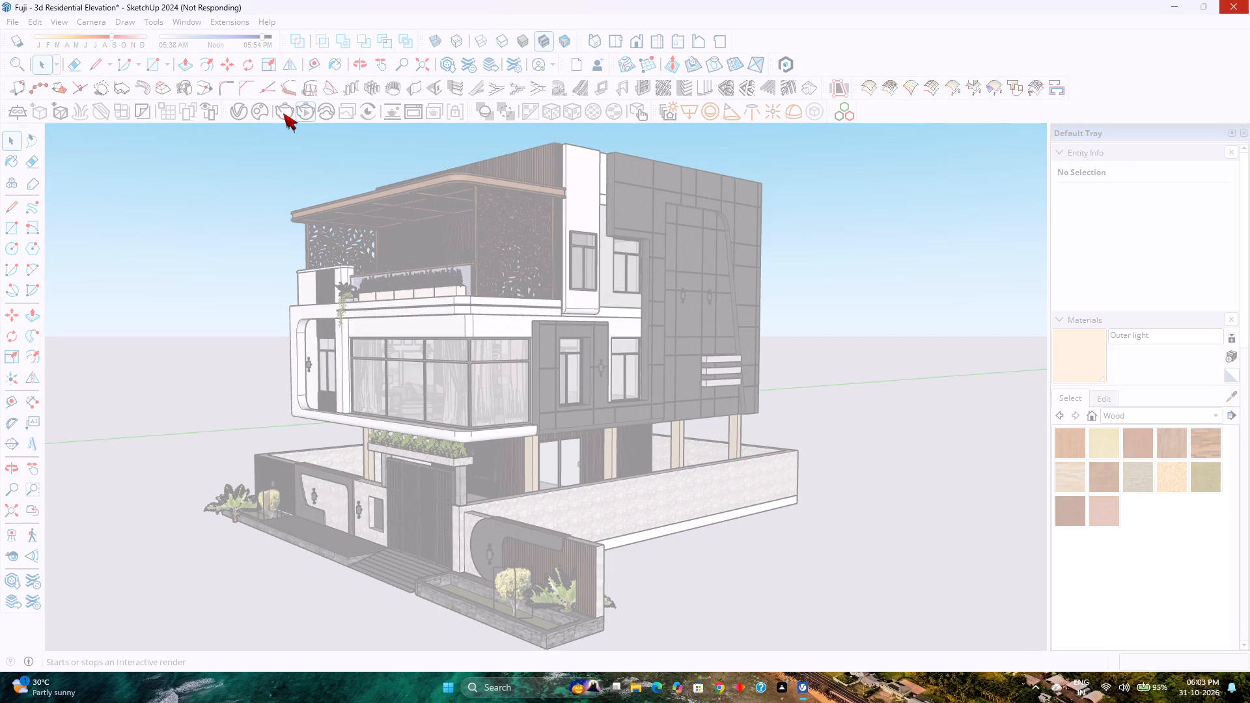
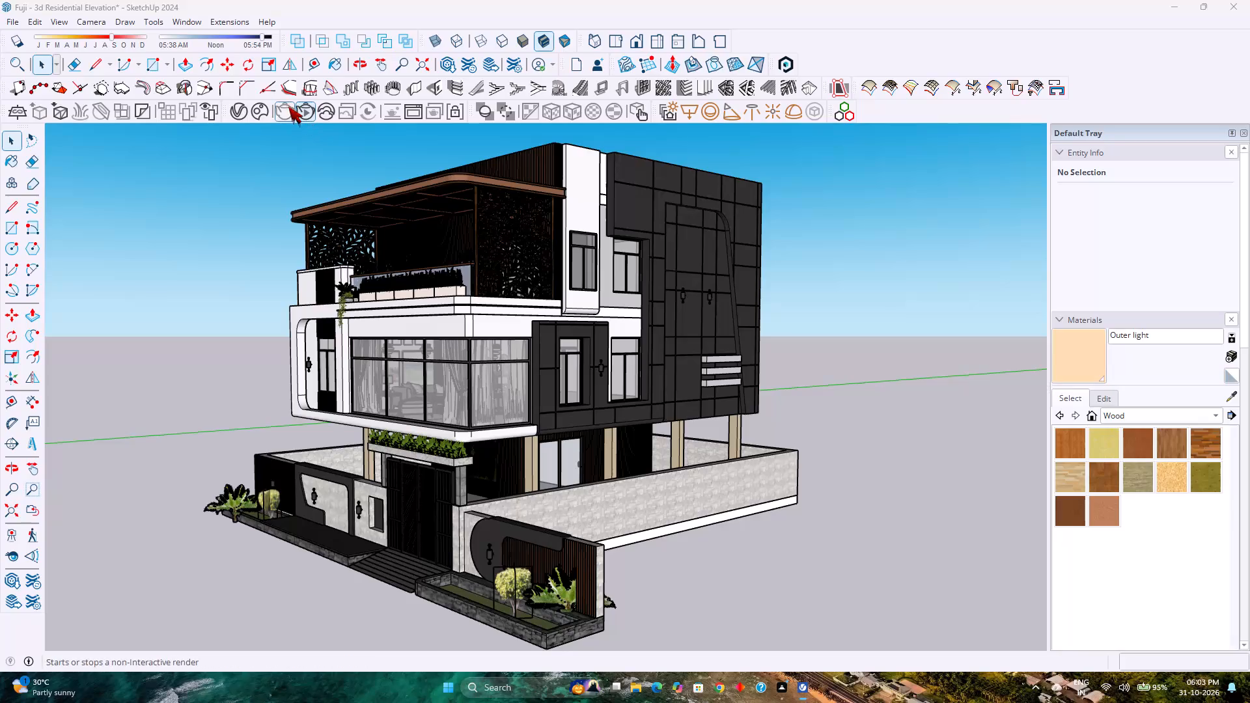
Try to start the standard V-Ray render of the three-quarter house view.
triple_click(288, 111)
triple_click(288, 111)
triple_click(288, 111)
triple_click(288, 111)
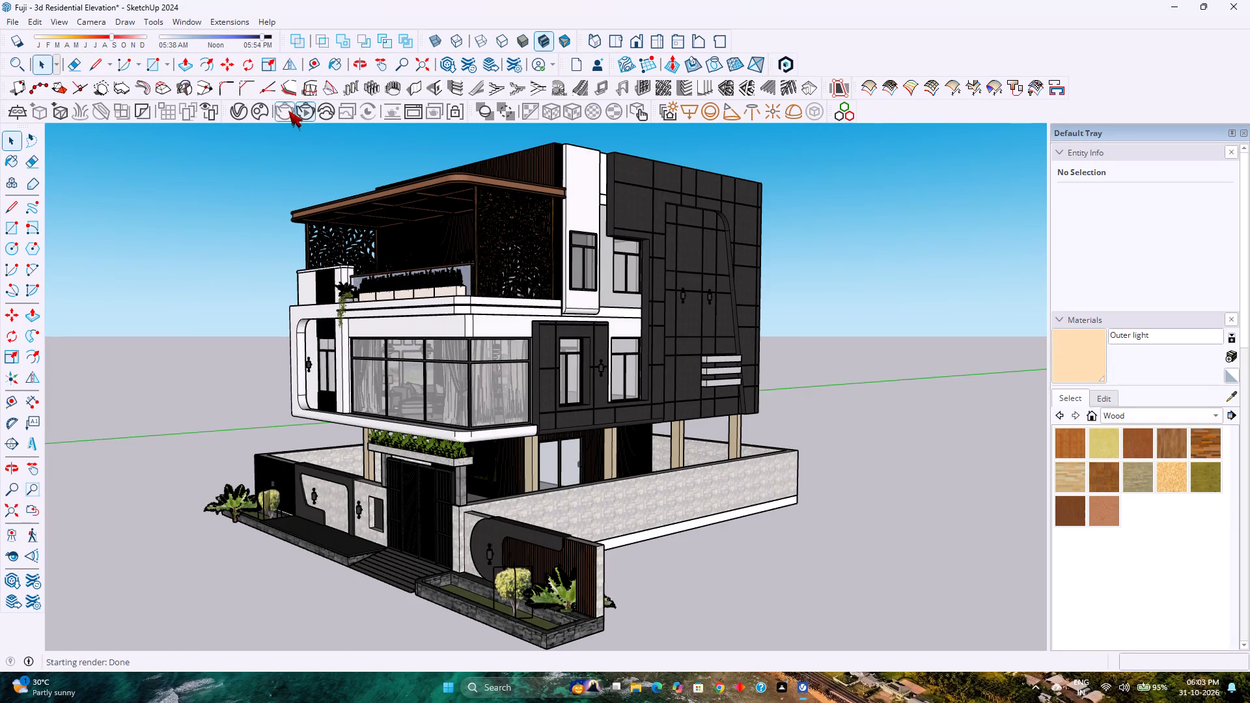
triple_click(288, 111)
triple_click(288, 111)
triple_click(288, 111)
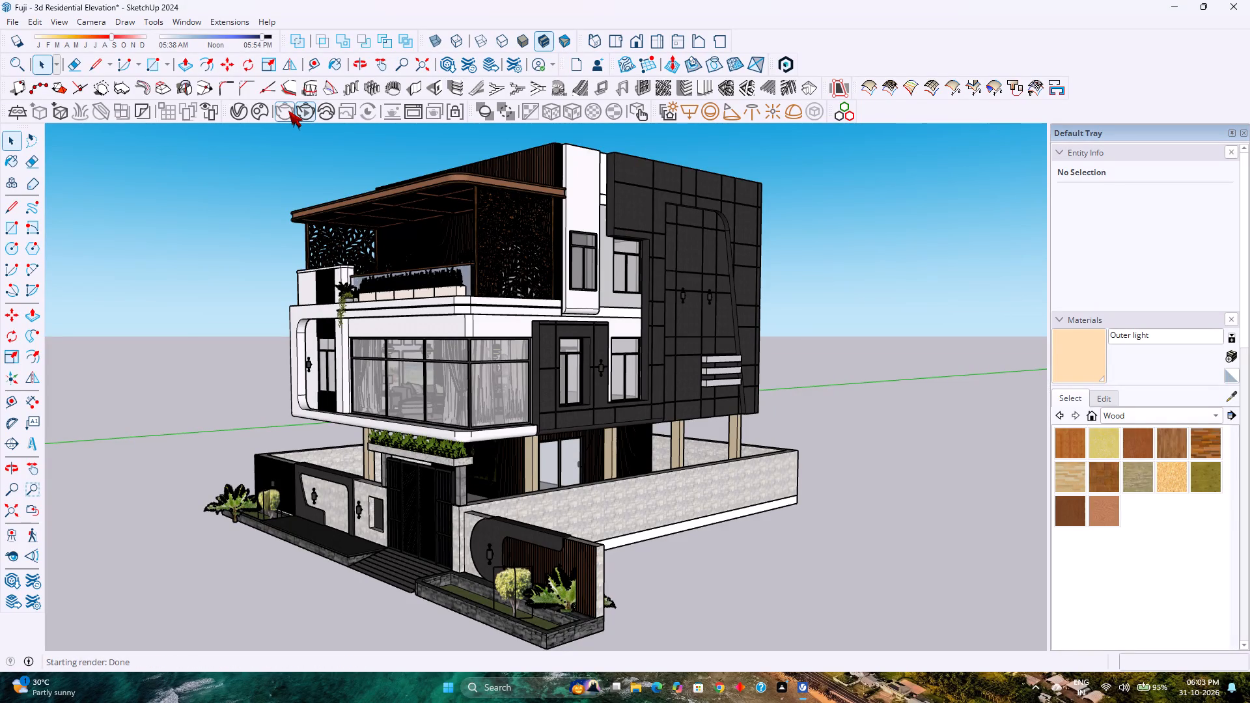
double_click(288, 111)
Stop the V-Ray interactive render and leave nothing in the house model selected.
double_click(969, 52)
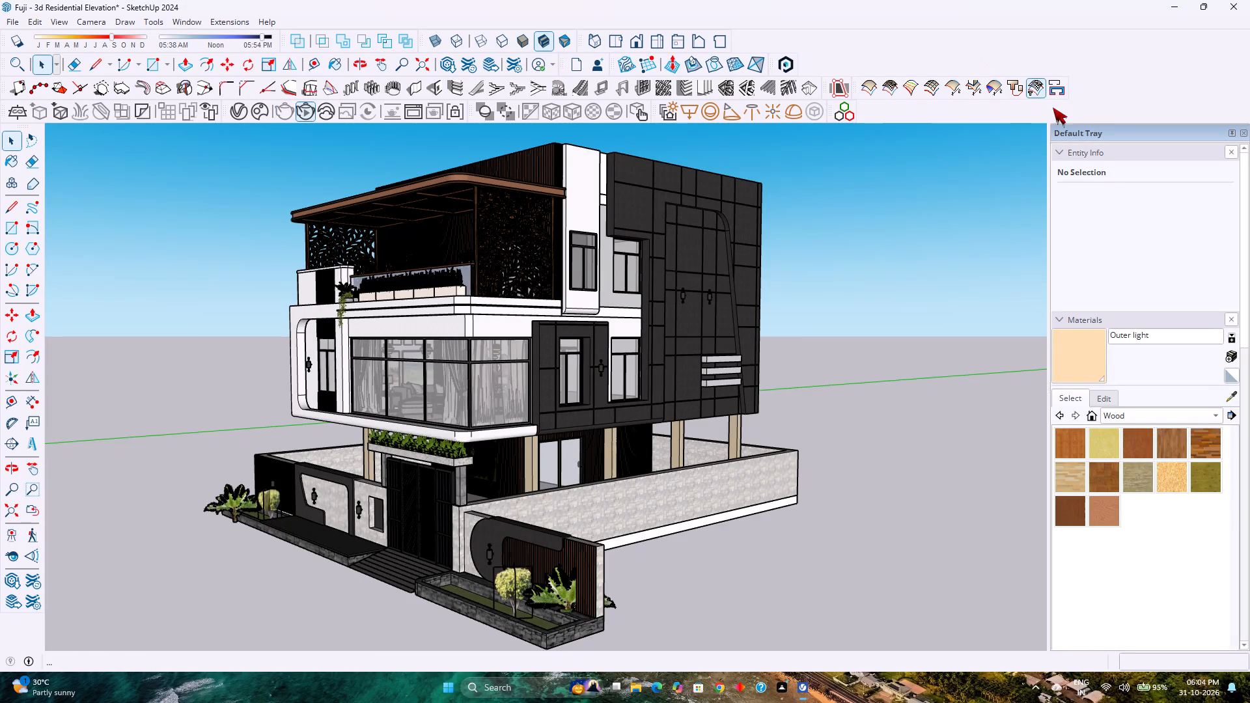
triple_click(1089, 107)
triple_click(728, 237)
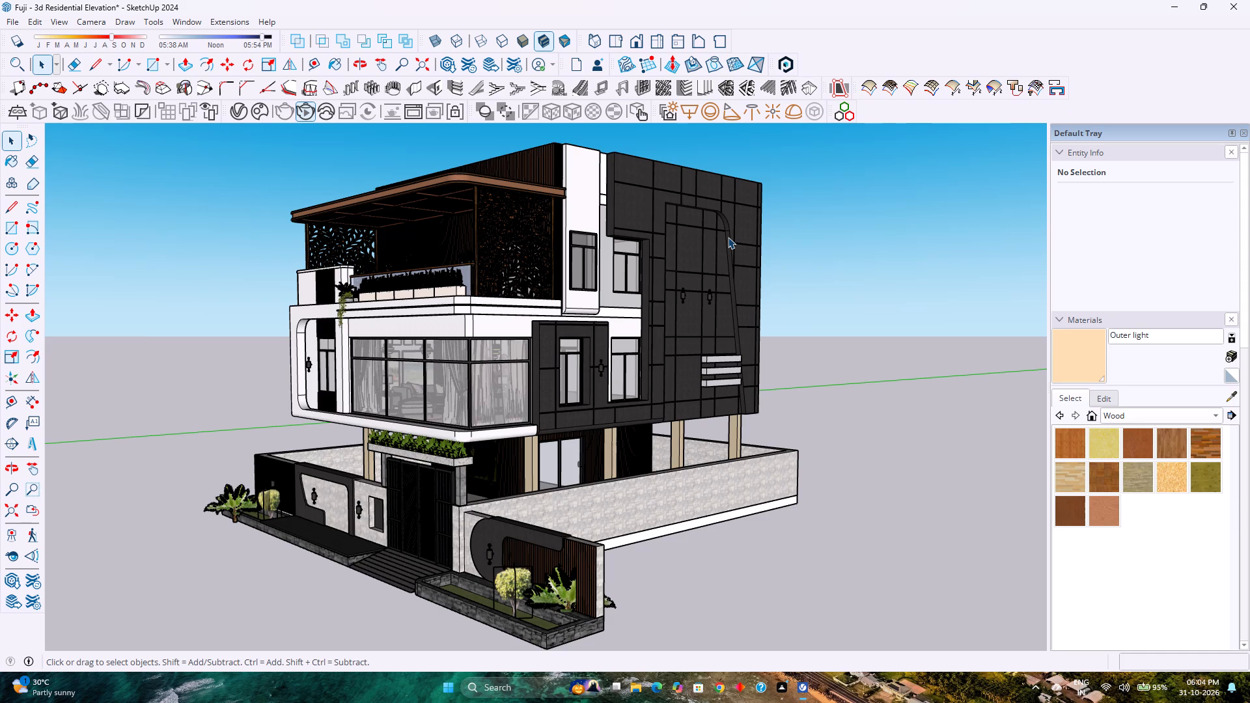
left_click(728, 238)
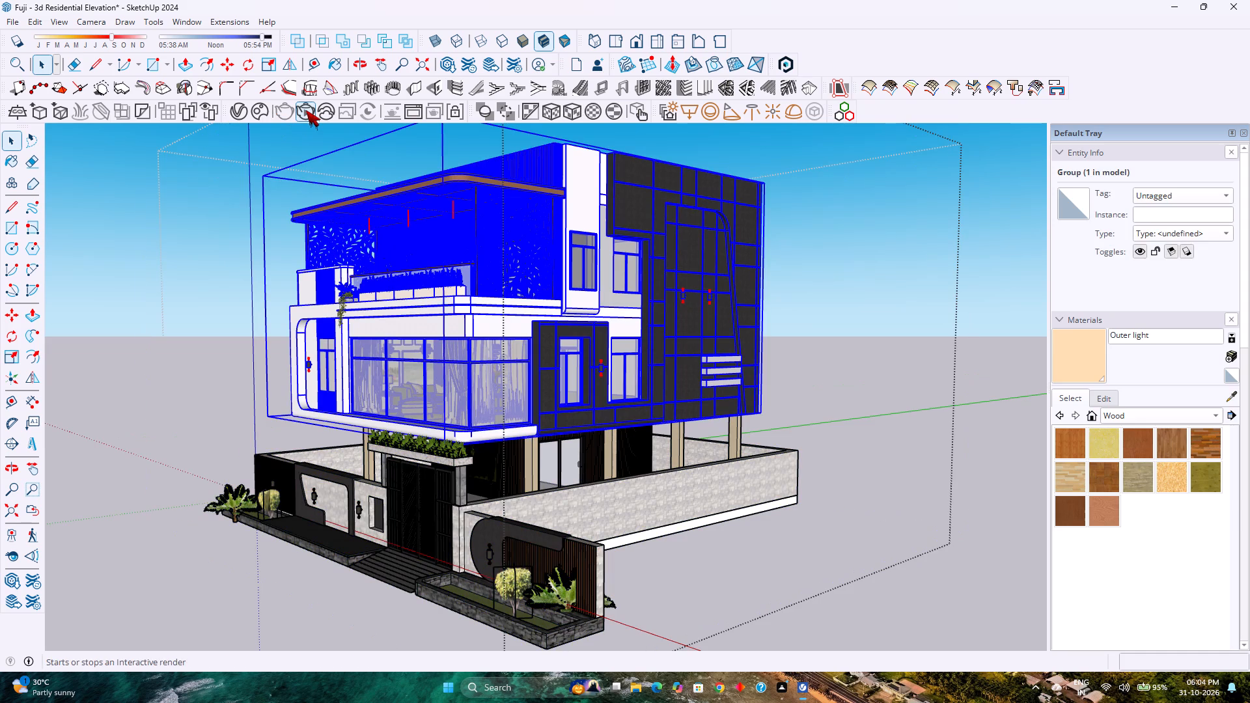
left_click(306, 110)
double_click(195, 232)
left_click(188, 184)
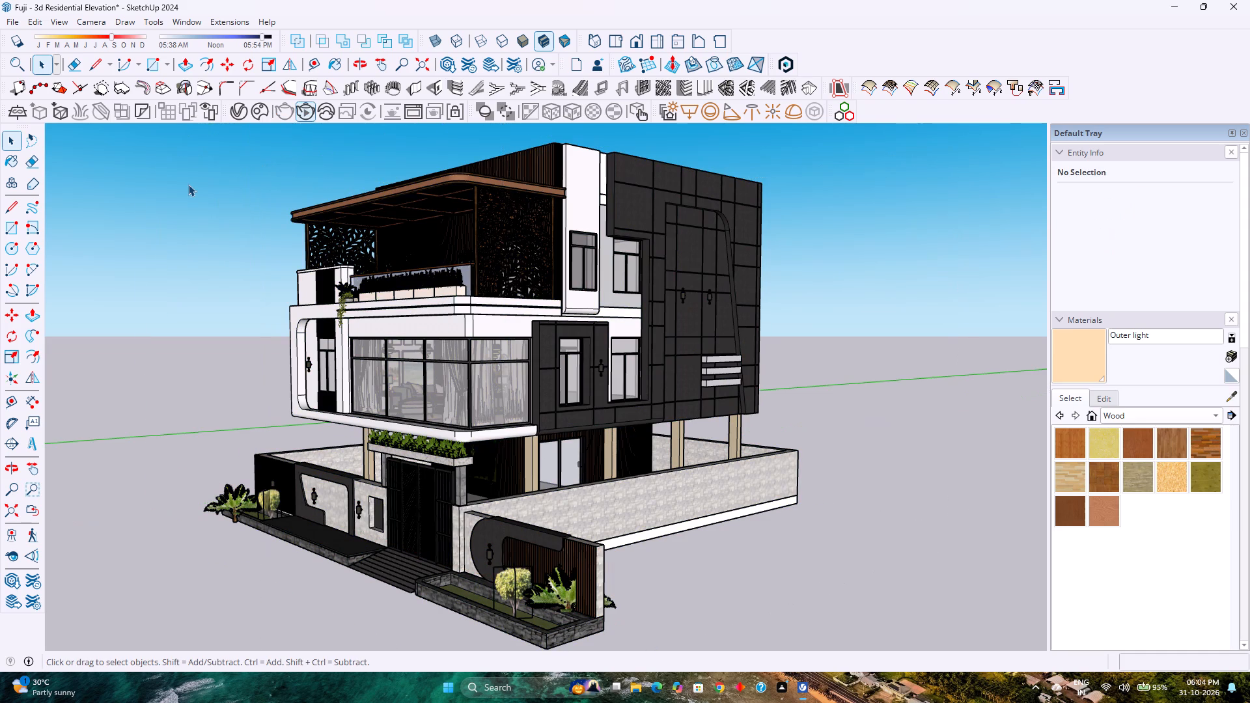
Start the non-interactive V-Ray render of the three-quarter house view again.
left_click(287, 112)
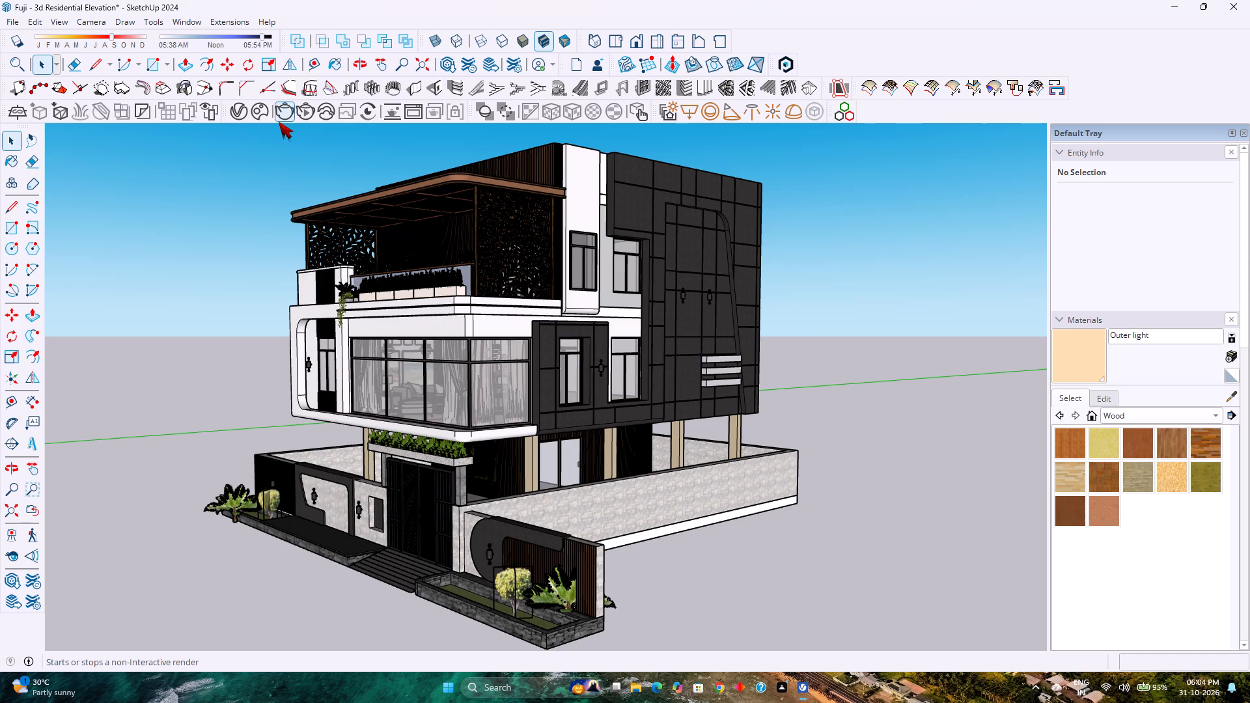
left_click(287, 111)
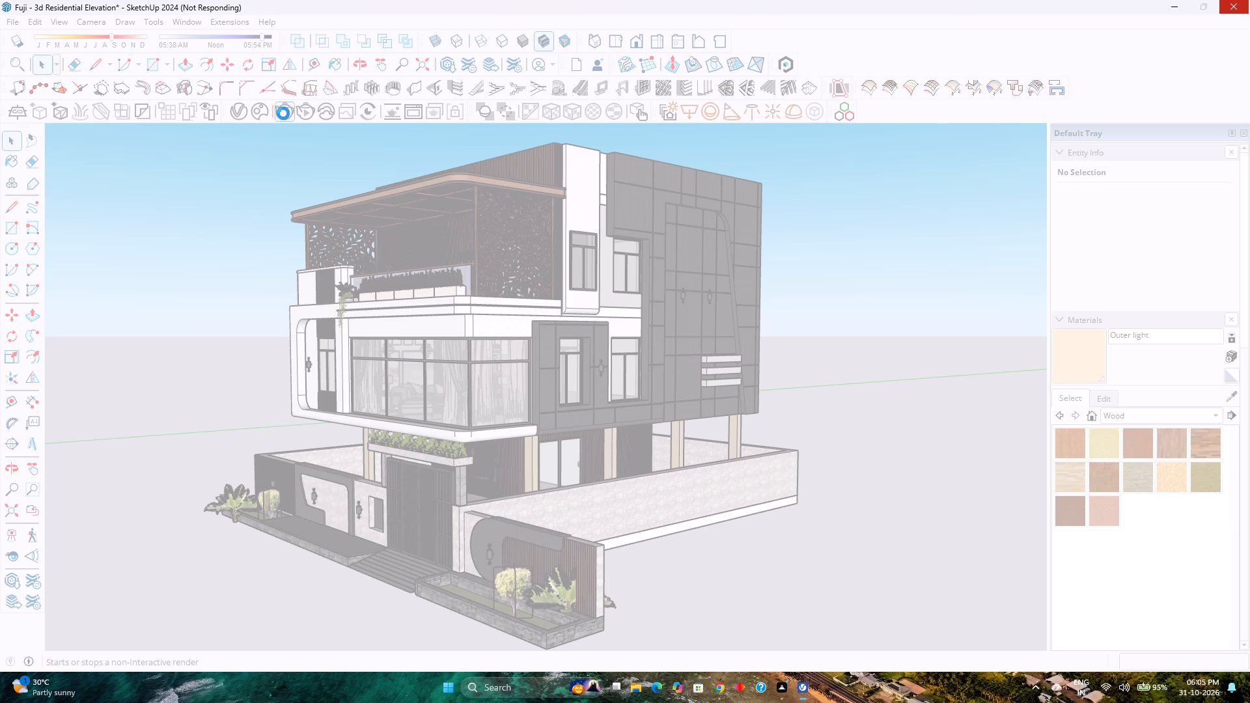
double_click(283, 113)
left_click(283, 113)
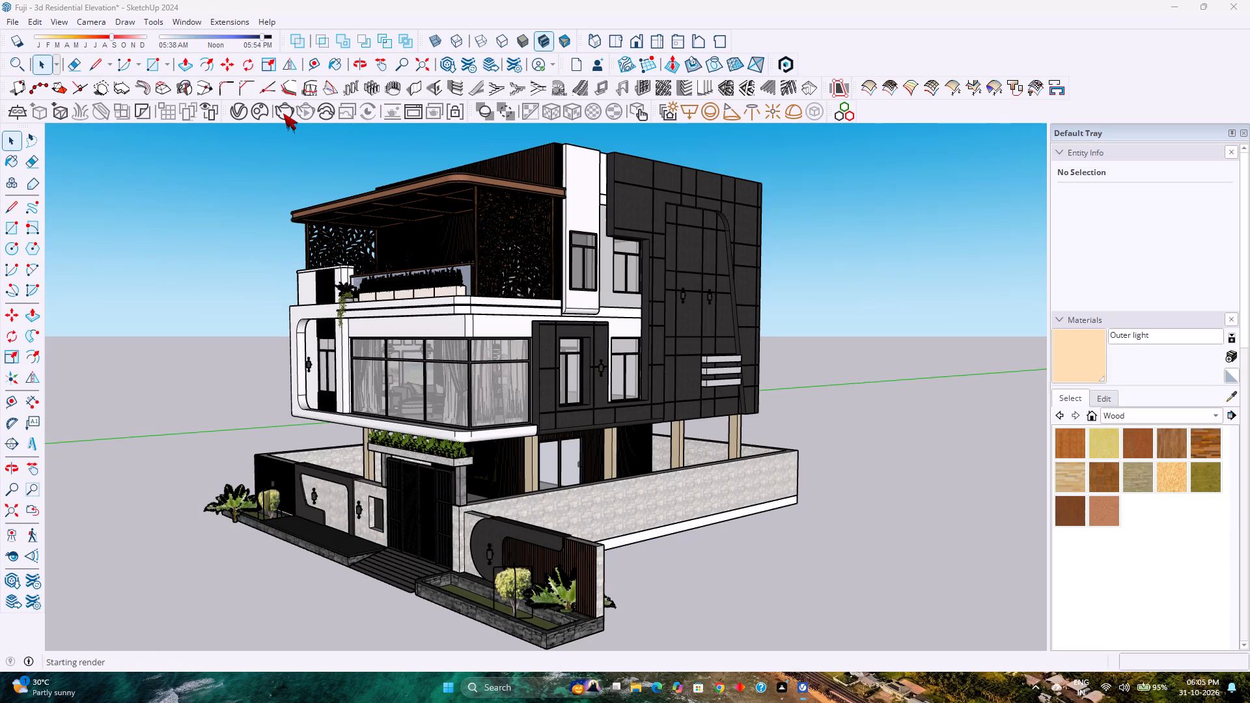
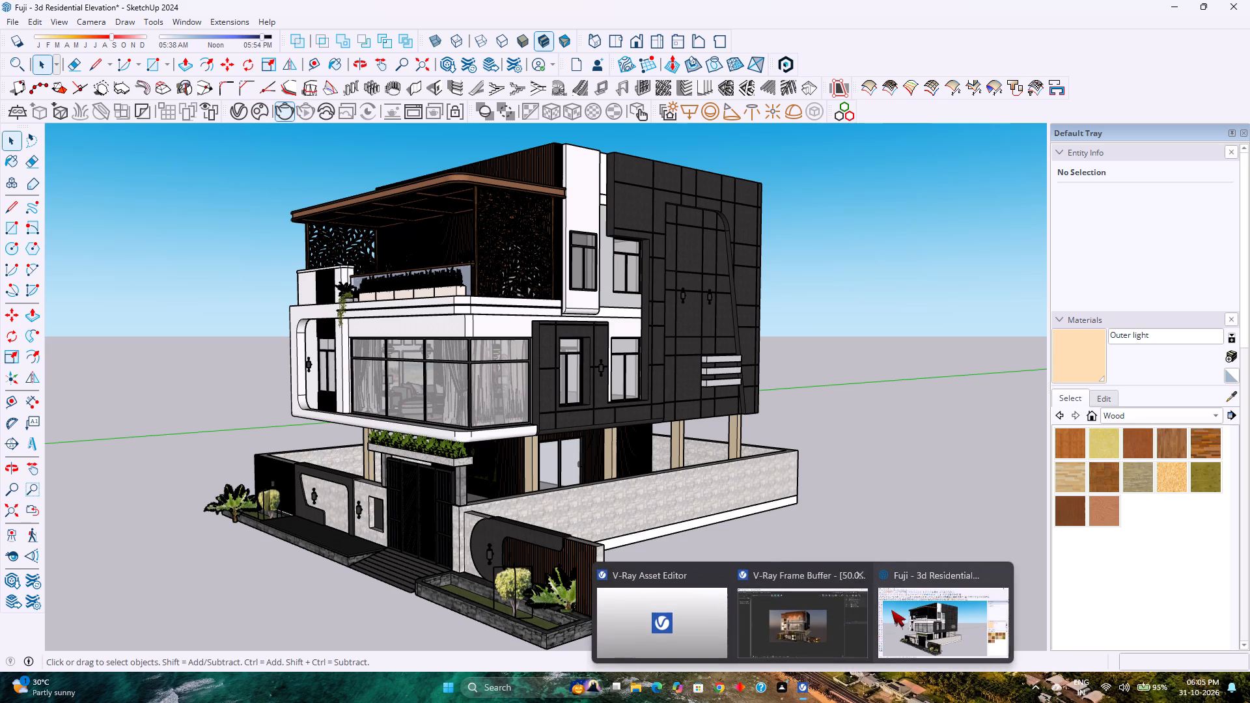
Close the V-Ray Frame Buffer and V-Ray Asset Editor windows, keeping the house model open in SketchUp.
left_click(825, 620)
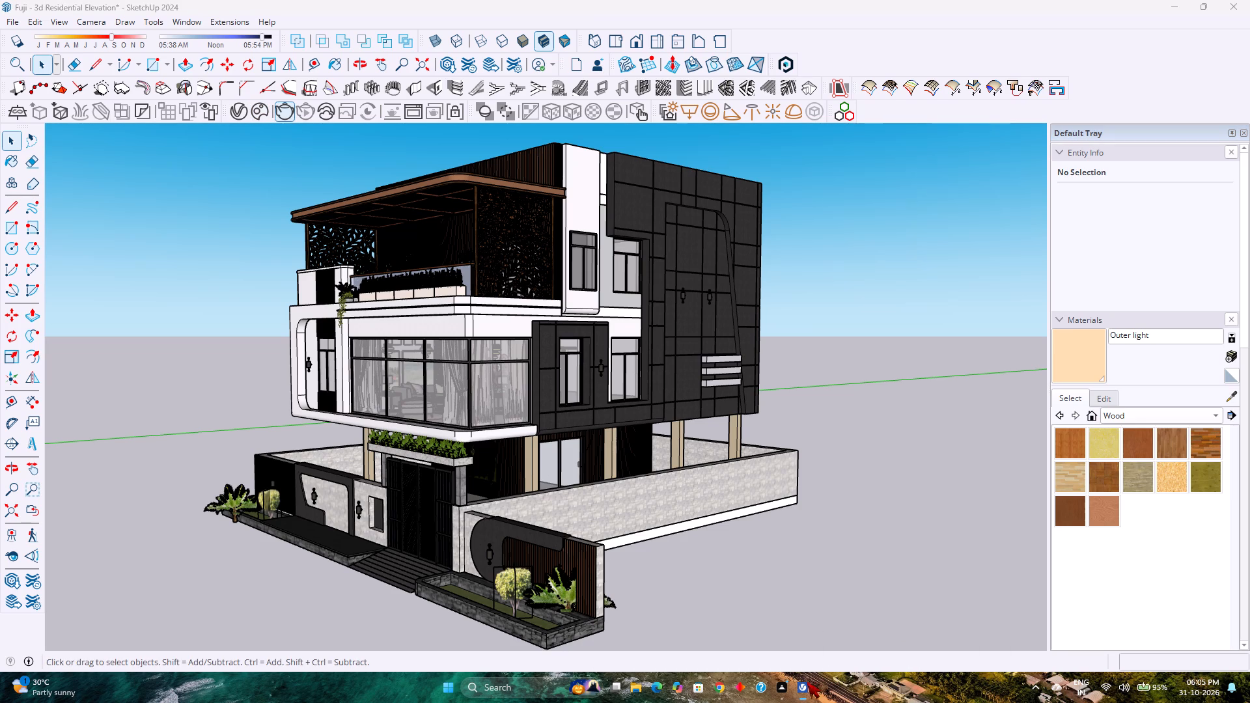
left_click(857, 581)
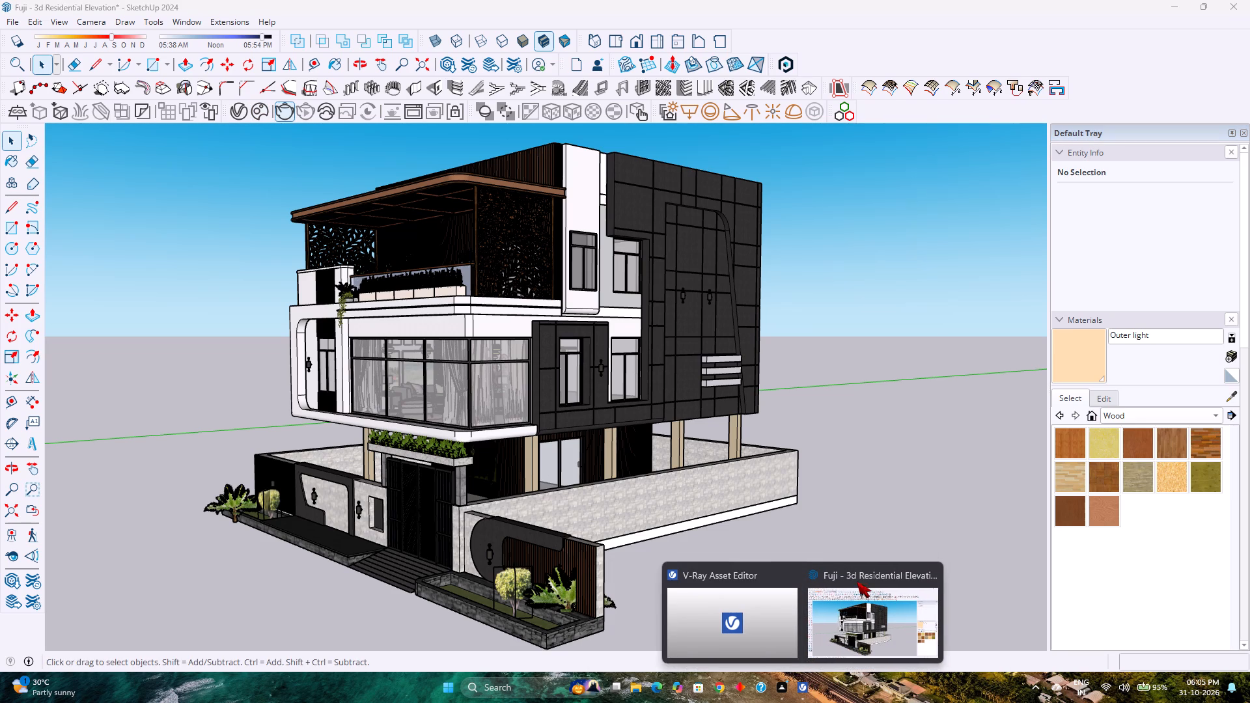
left_click(783, 577)
left_click(840, 523)
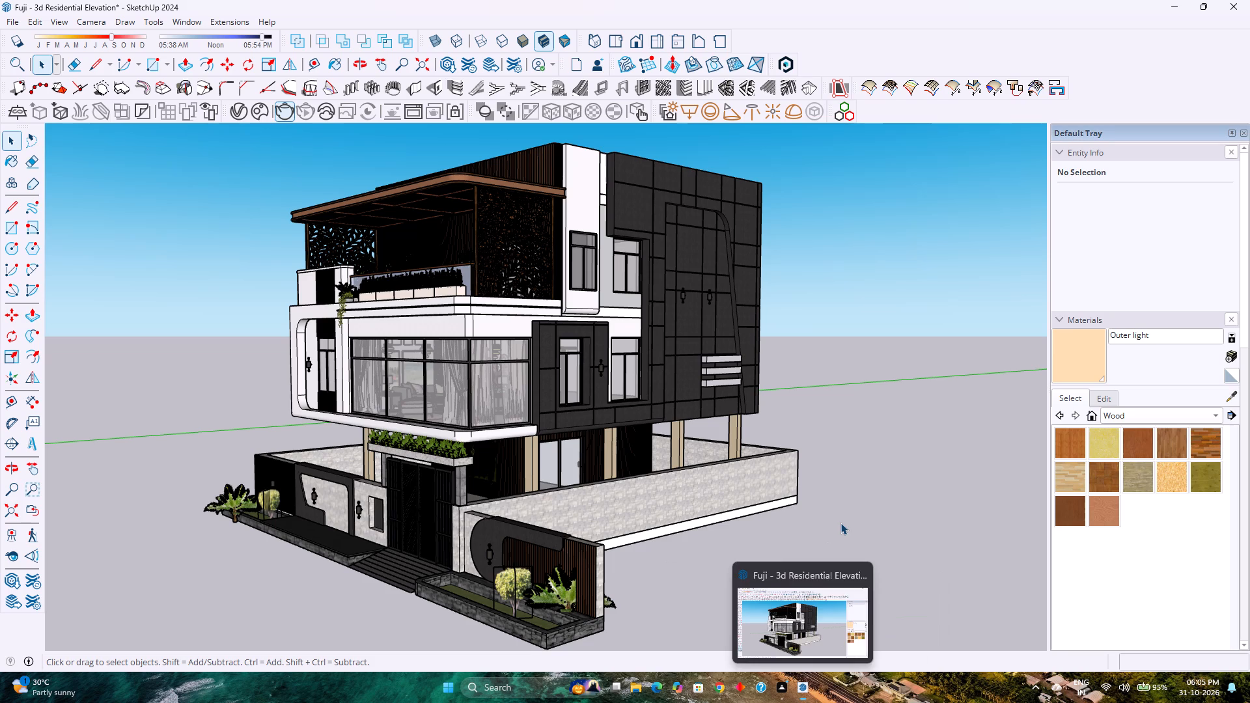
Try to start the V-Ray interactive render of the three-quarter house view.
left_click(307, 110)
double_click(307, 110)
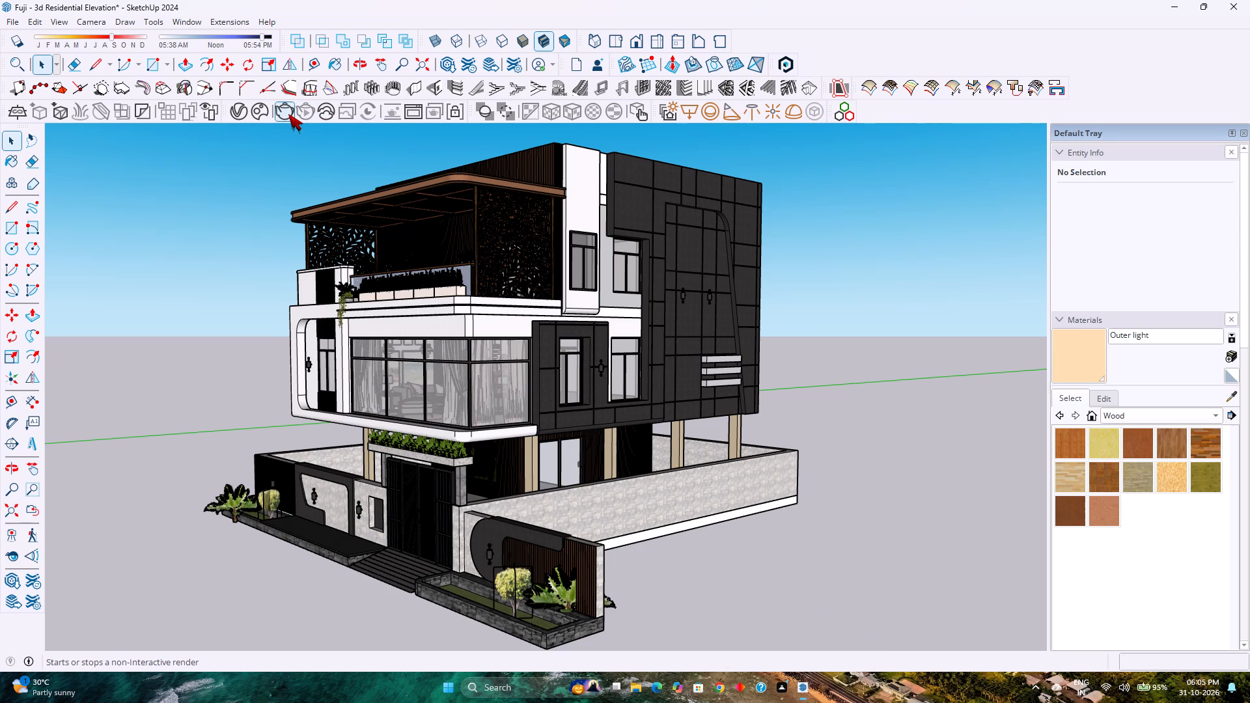
Stop the non-interactive V-Ray render of the three-quarter house view.
left_click(288, 114)
triple_click(285, 118)
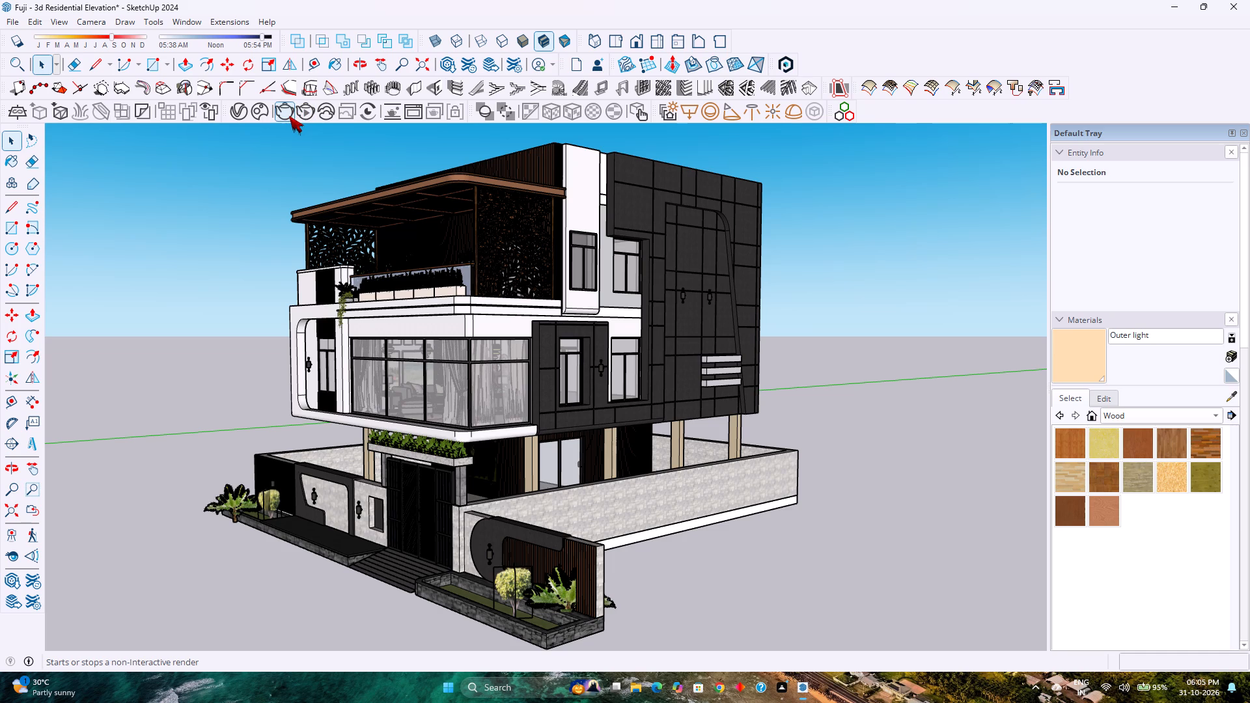
left_click(289, 116)
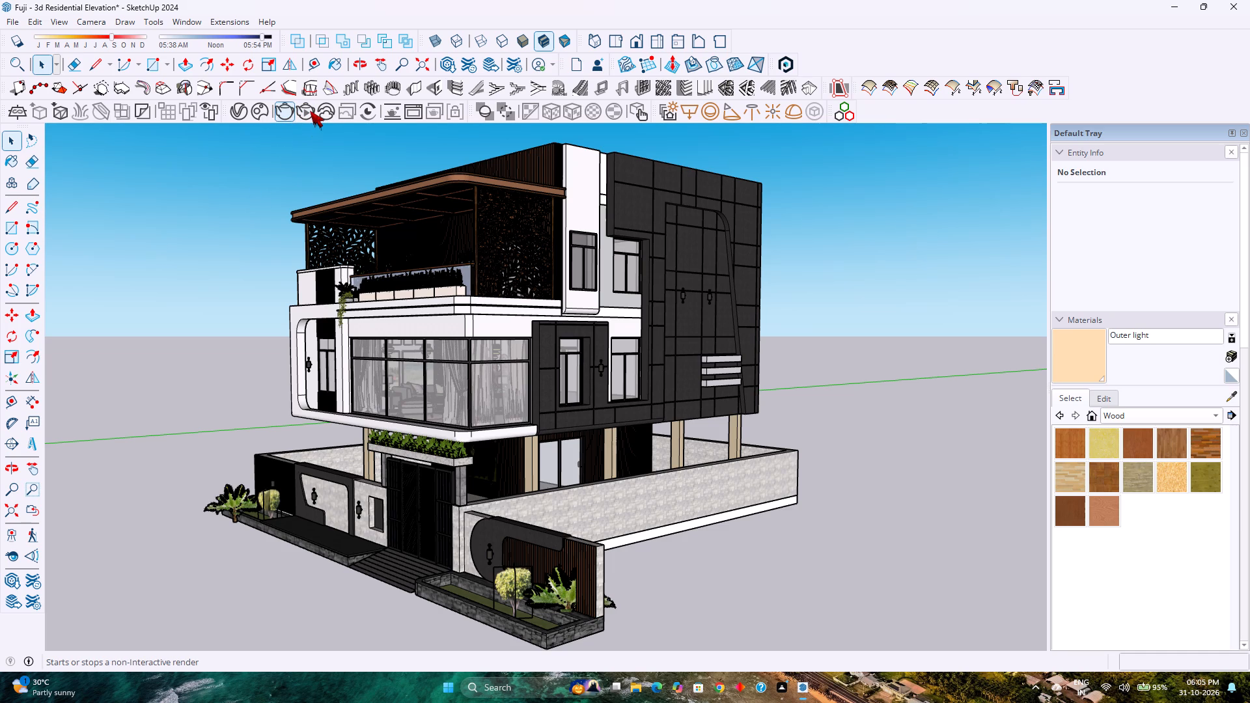
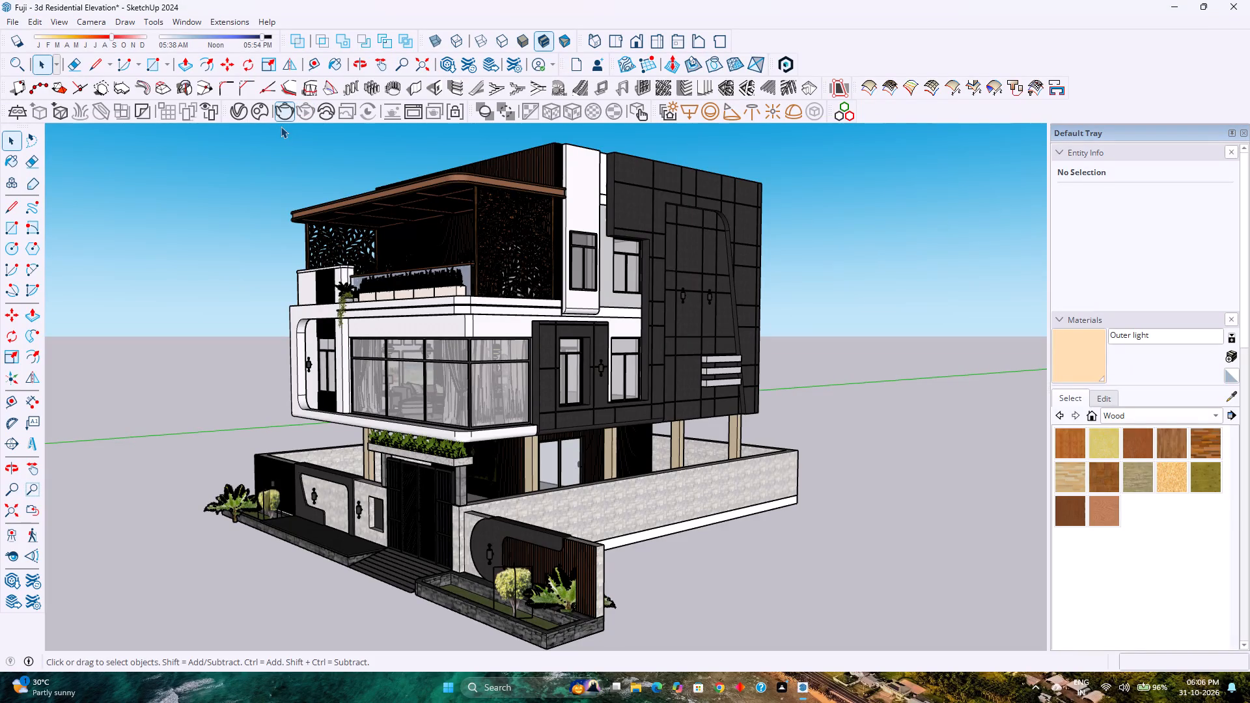
Open the V-Ray Asset Editor and try to restart the V-Ray render of the three-quarter house view.
left_click(283, 117)
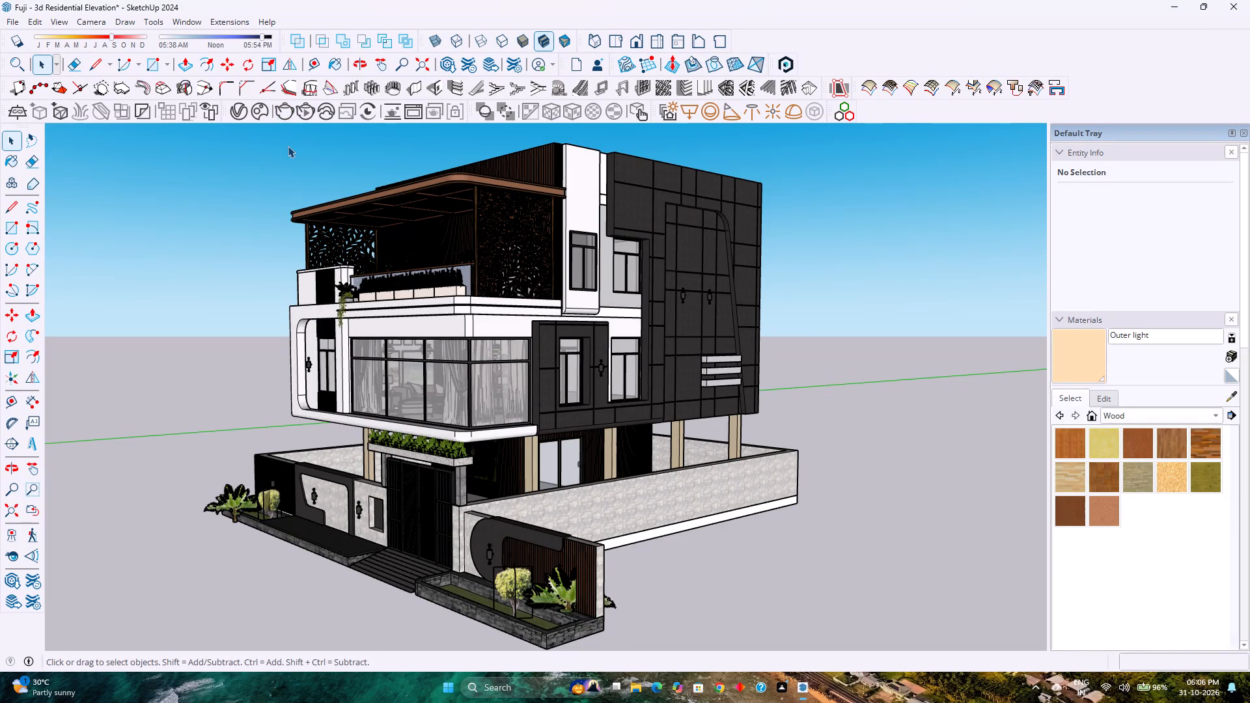
left_click(242, 117)
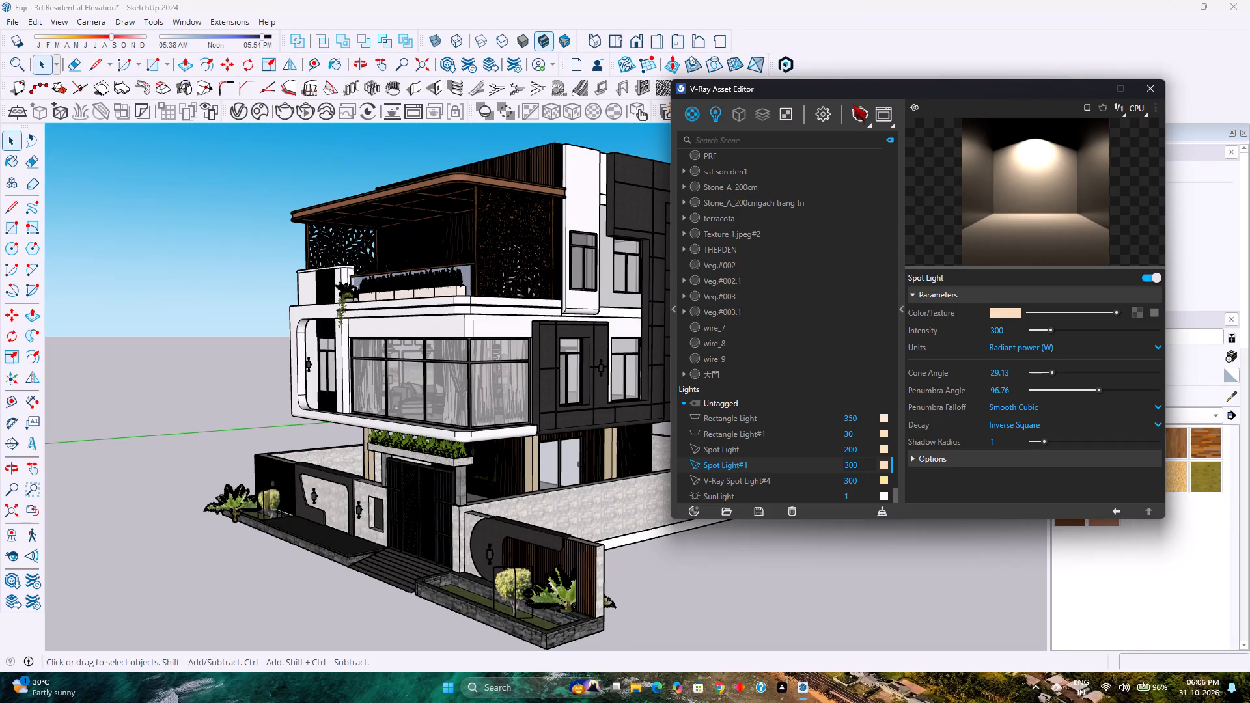
left_click(857, 115)
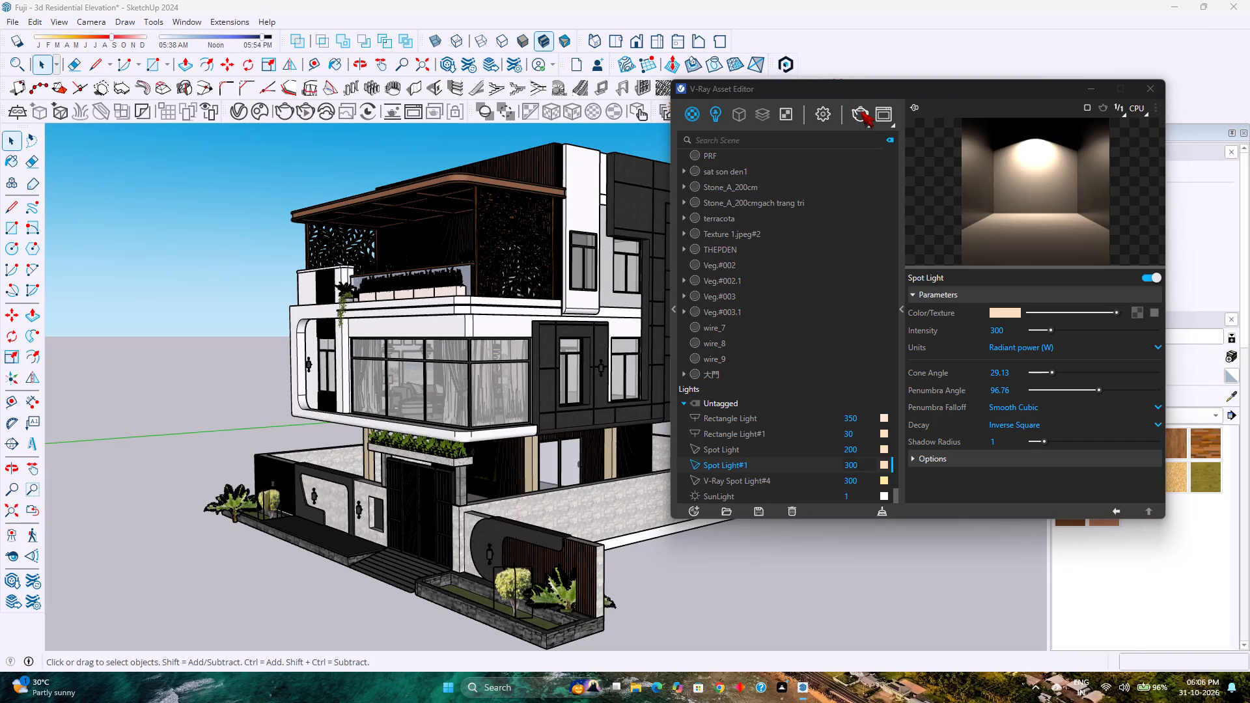
triple_click(861, 111)
triple_click(861, 111)
left_click(861, 111)
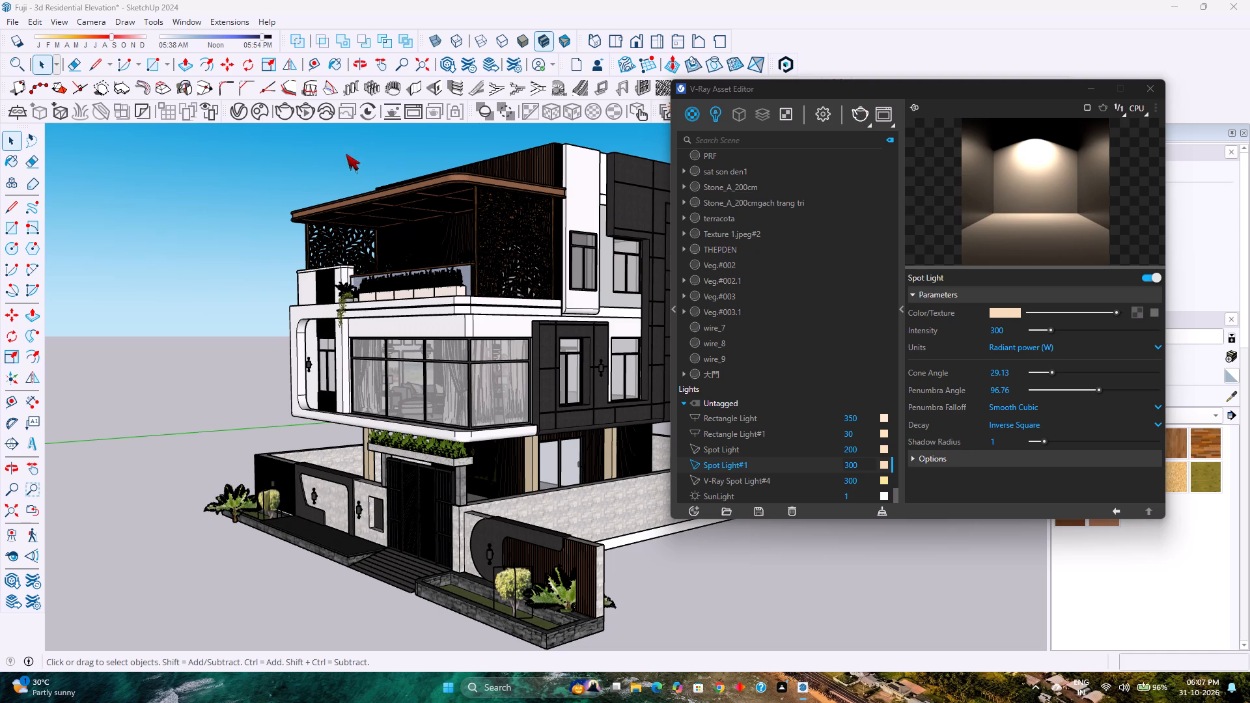
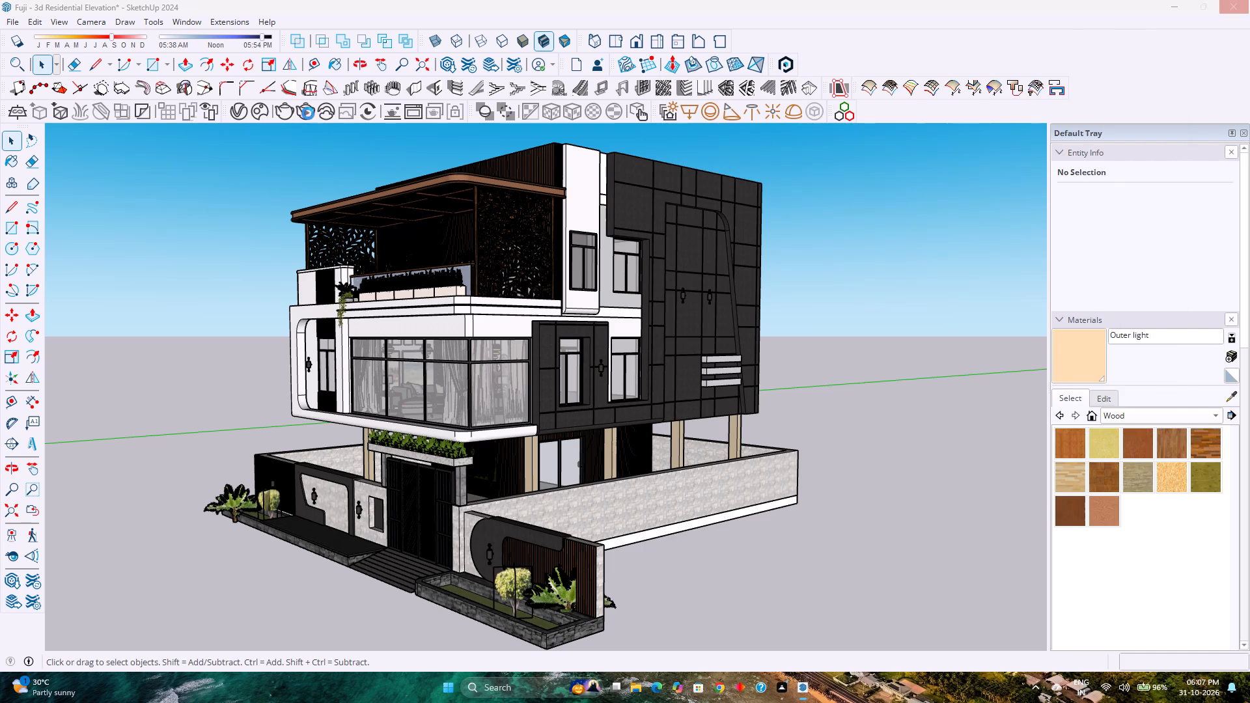
Dismiss the not-responding dialog and try to restart the V-Ray interactive render of the three-quarter house view.
left_click(612, 378)
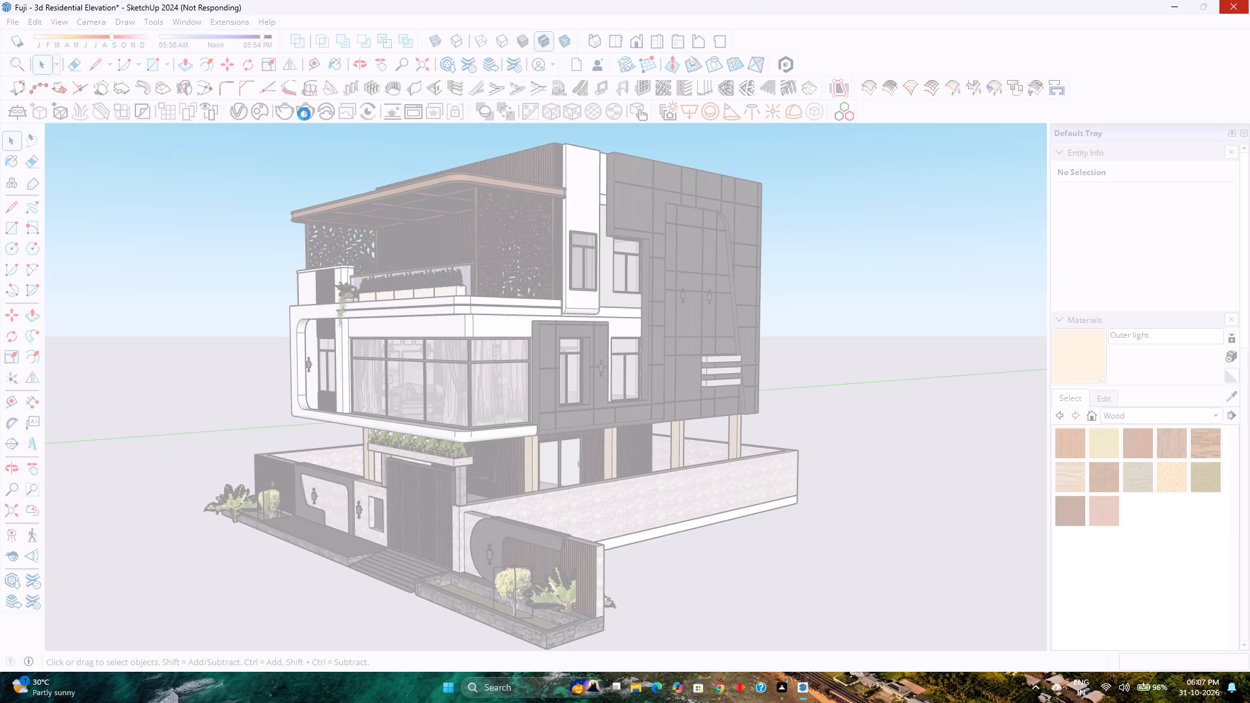
double_click(304, 114)
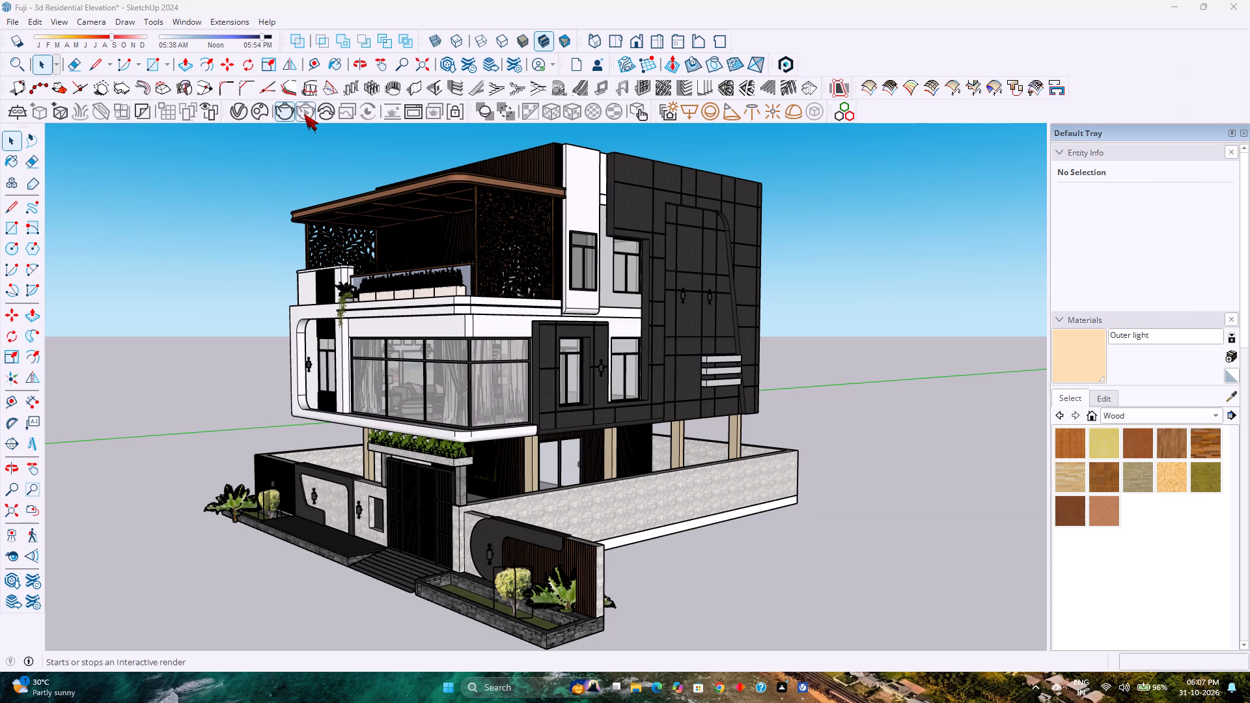
triple_click(304, 114)
triple_click(304, 114)
left_click(304, 114)
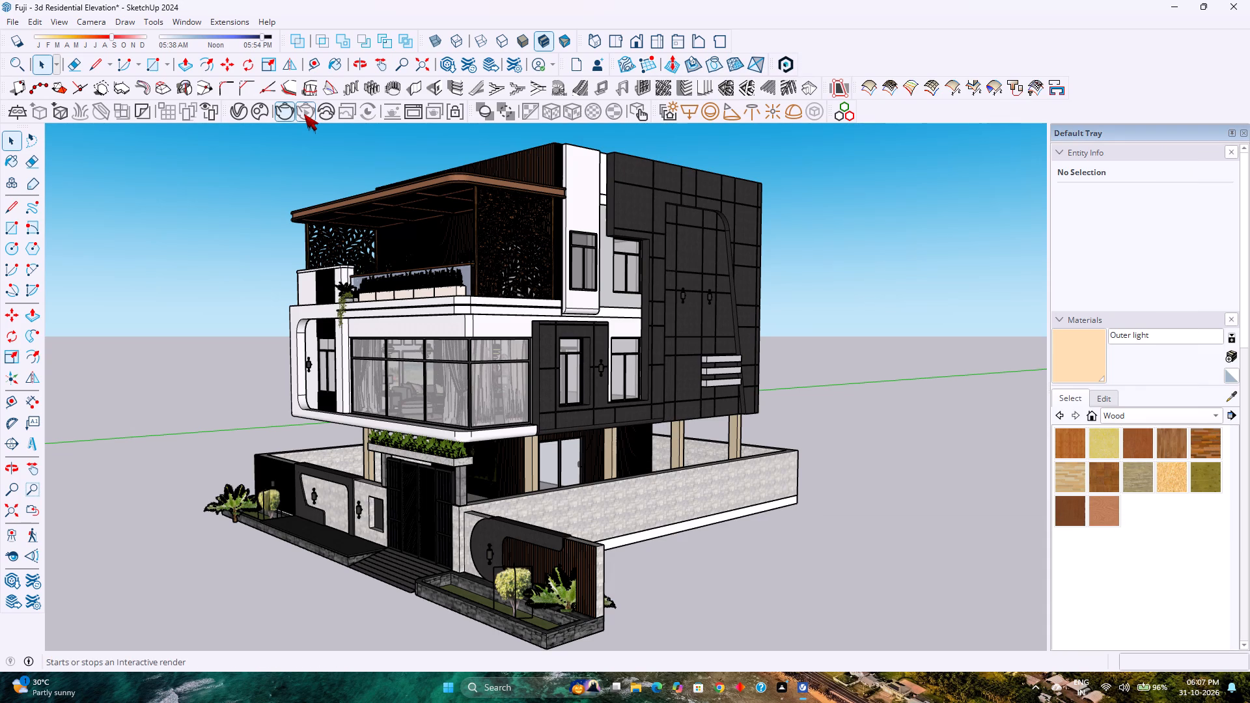
left_click(283, 114)
left_click(302, 113)
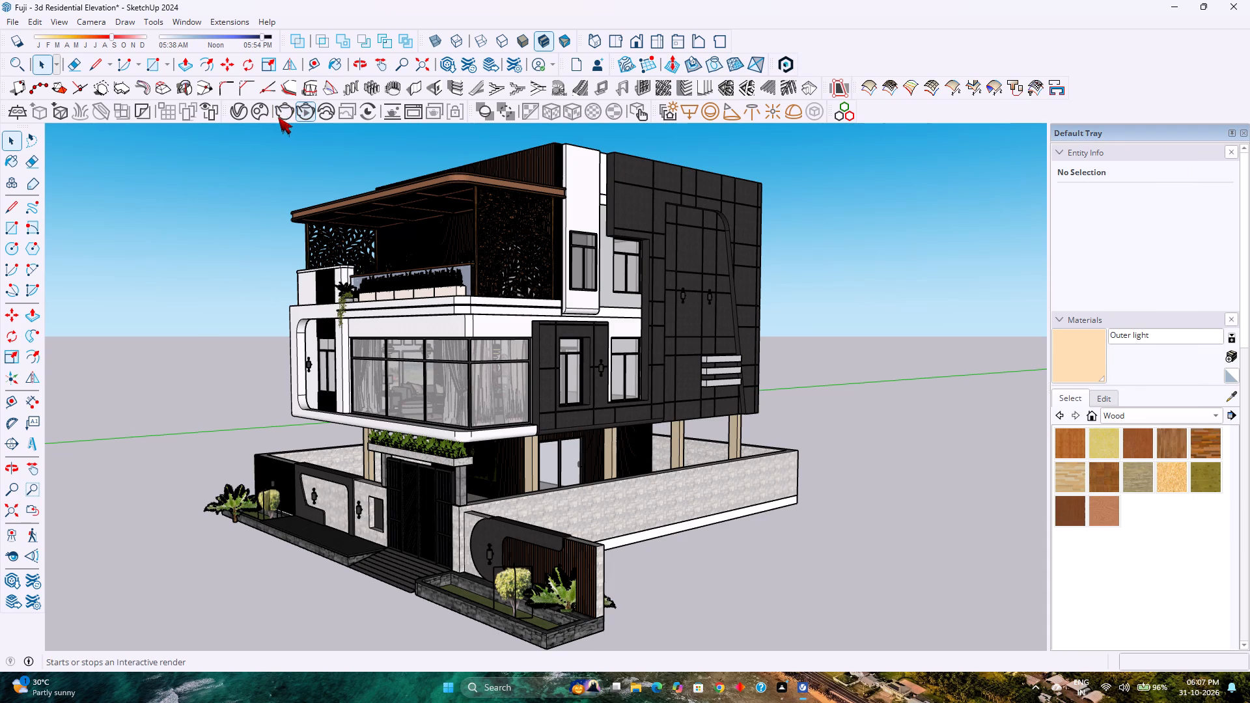
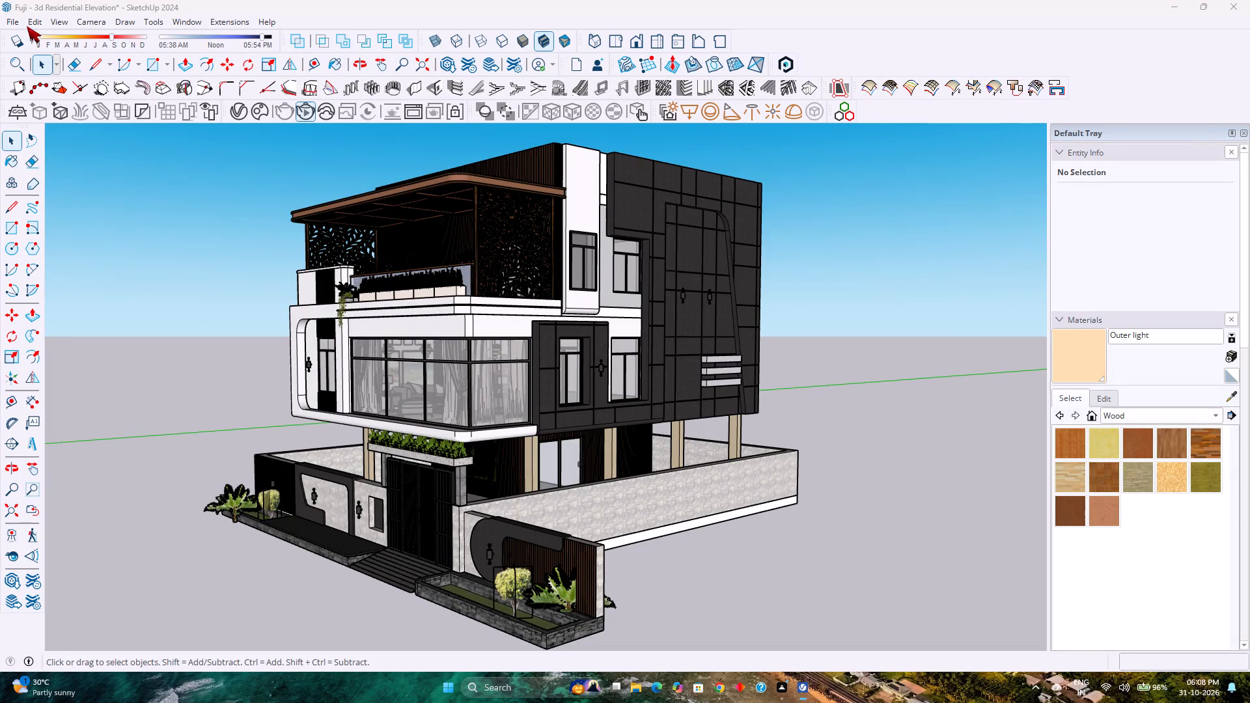
Save the 3D residential elevation model under its existing file name.
left_click(11, 17)
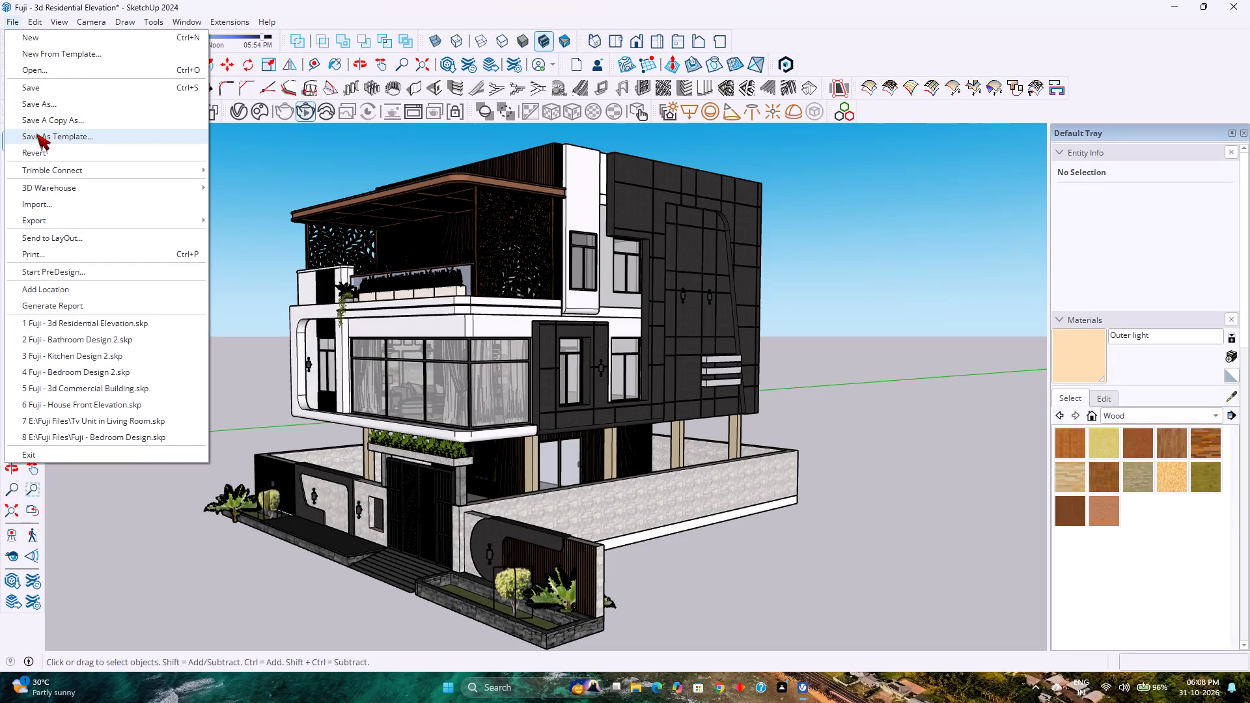
left_click(62, 90)
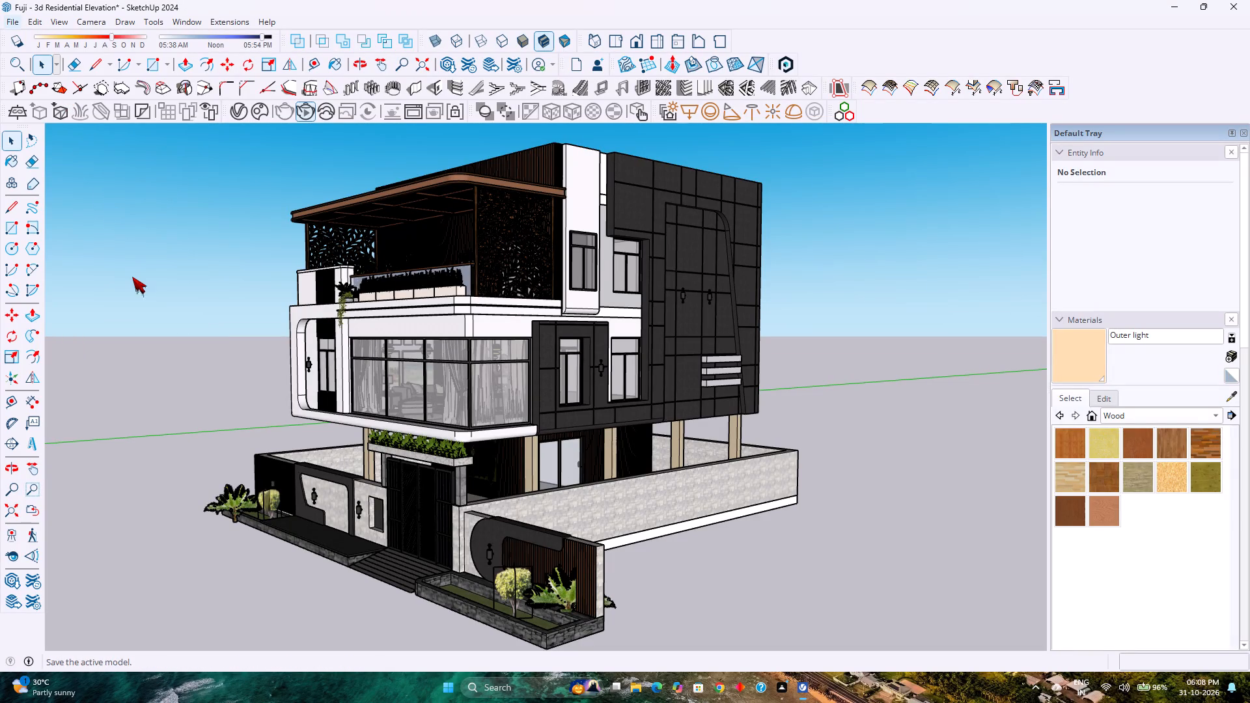